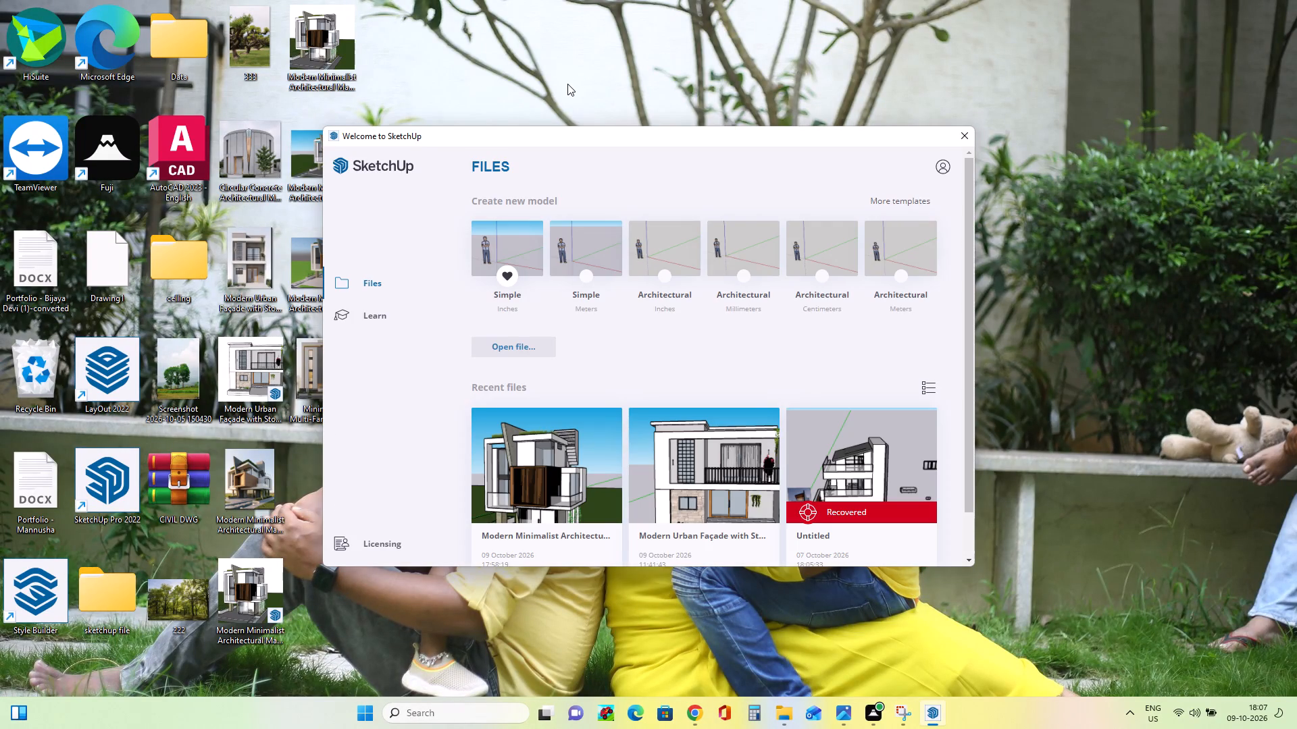
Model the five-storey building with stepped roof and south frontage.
Create a new model from the Simple template in inches.
{"action": "left_click", "coordinate": [527, 256]}
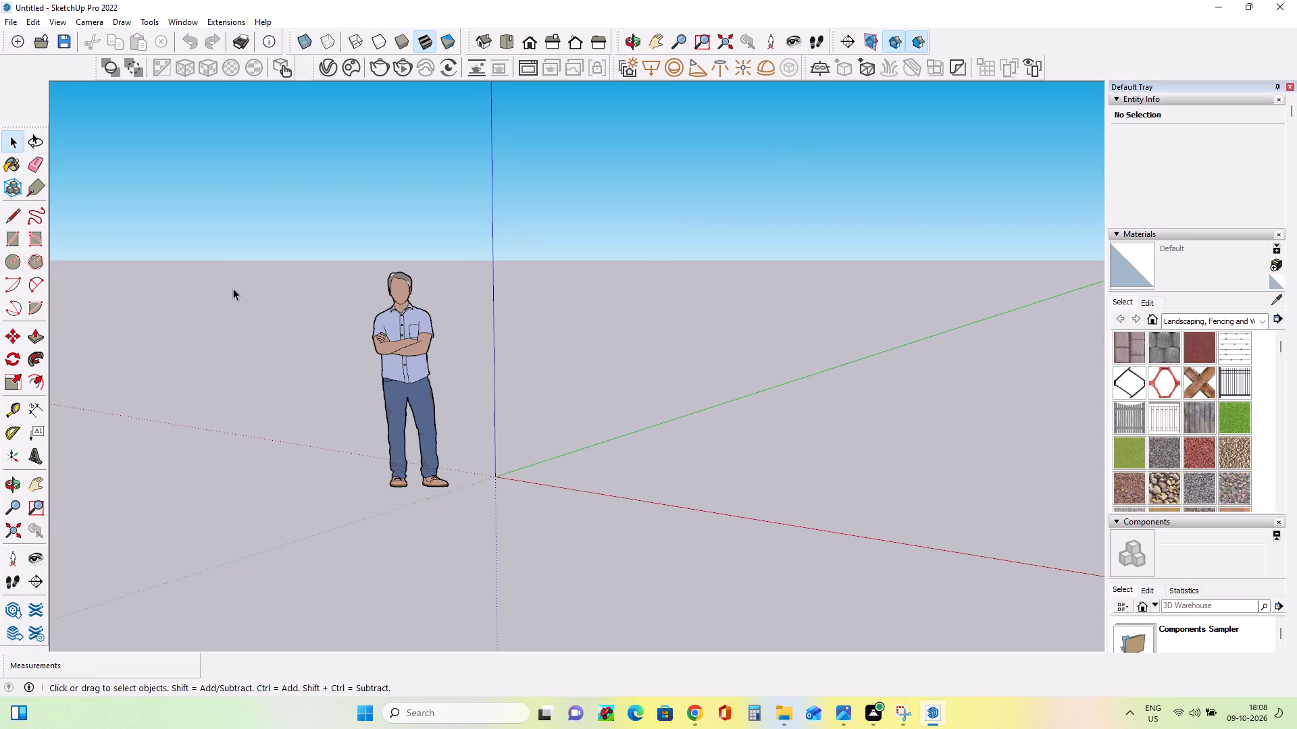
Import the Minimalist Multi-Family Elevation Concept image from the Desktop and place it upright on the green axis.
{"action": "left_click", "coordinate": [34, 489]}
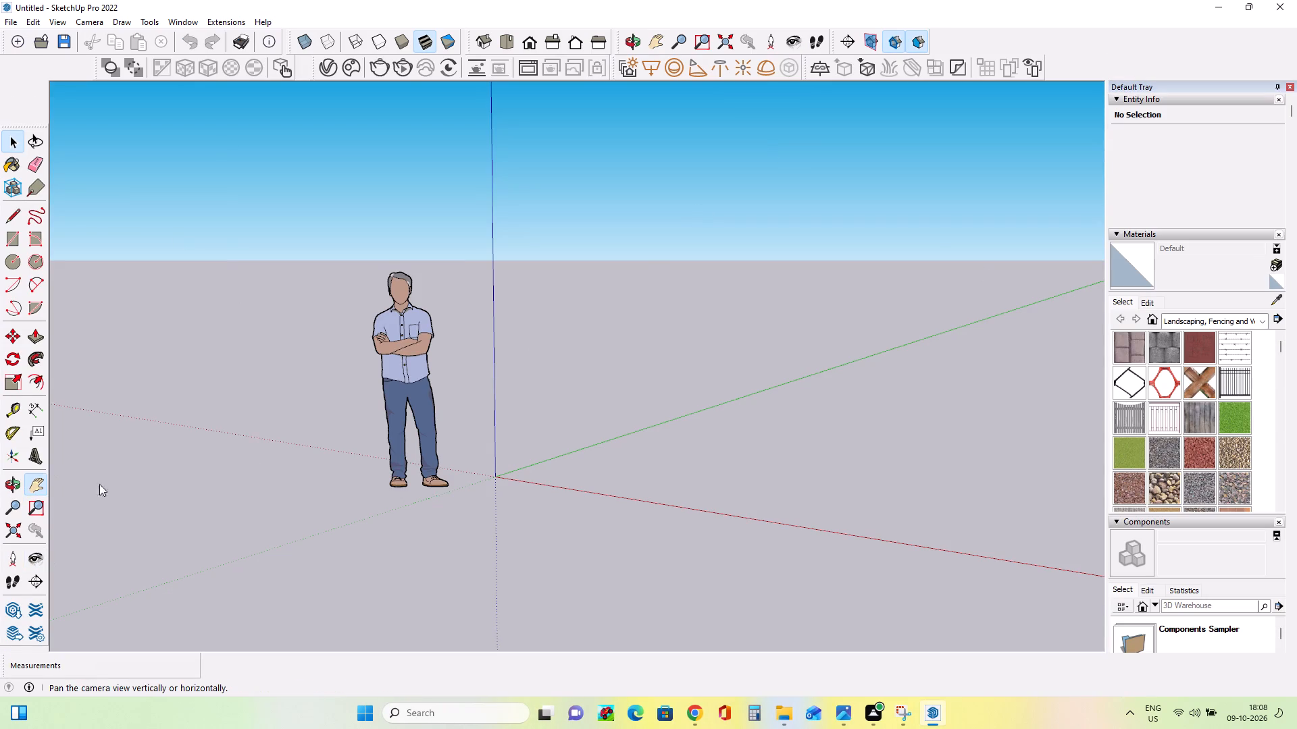
{"action": "left_click_drag", "start_coordinate": [411, 414], "coordinate": [249, 444]}
{"action": "middle_click_drag", "start_coordinate": [440, 511], "coordinate": [659, 497]}
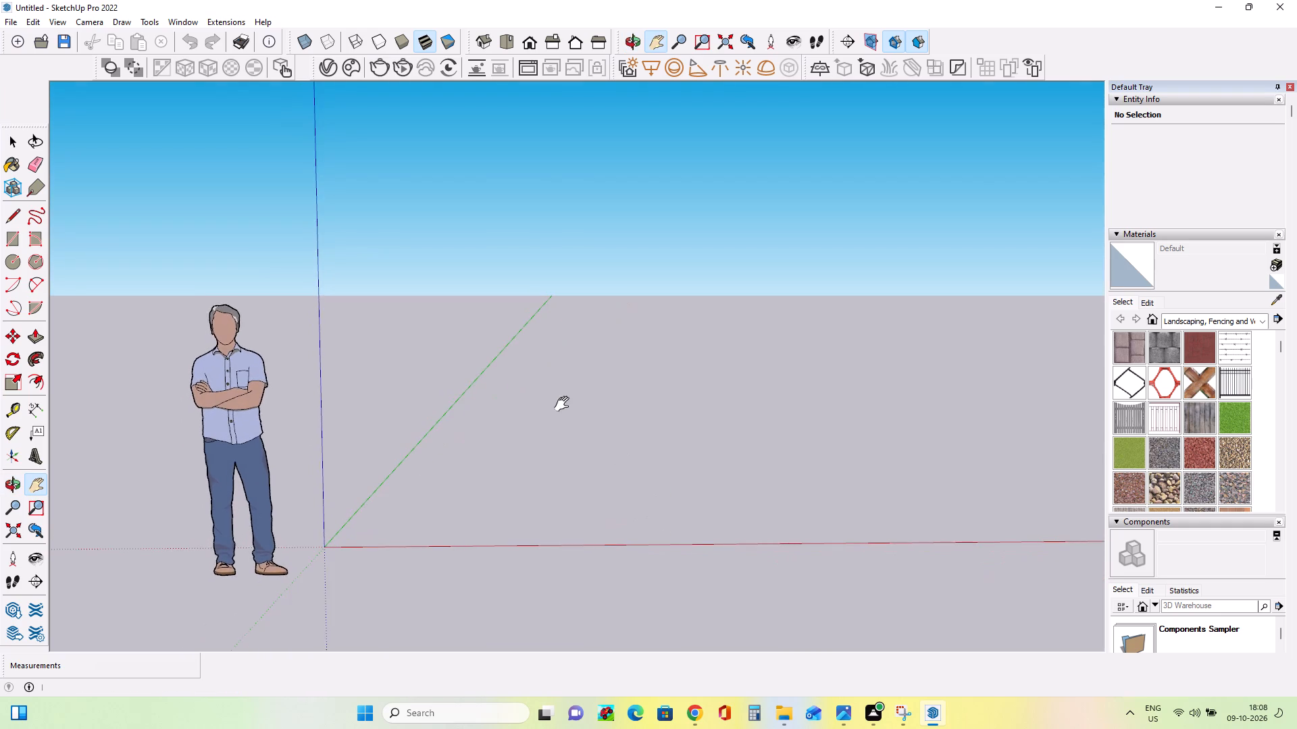
{"action": "left_click_drag", "start_coordinate": [565, 404], "coordinate": [488, 449]}
{"action": "middle_click_drag", "start_coordinate": [694, 498], "coordinate": [714, 507]}
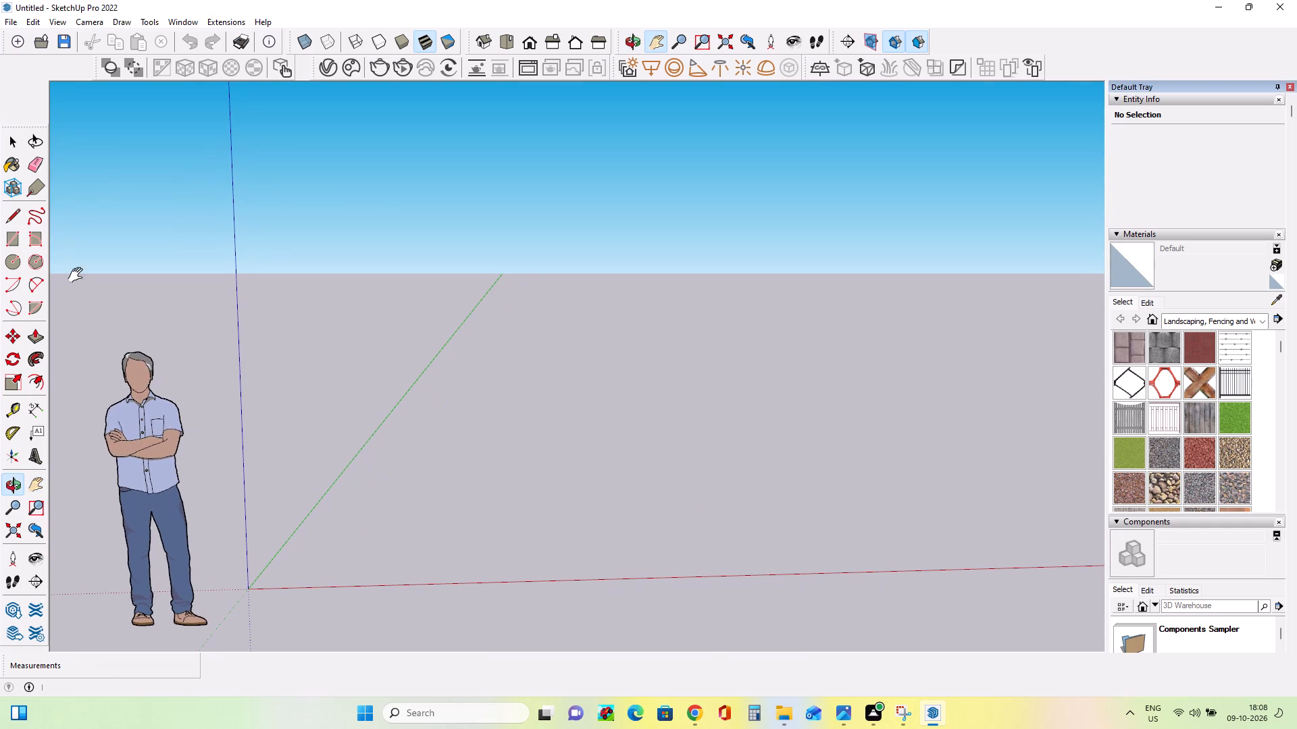
{"action": "left_click", "coordinate": [13, 19]}
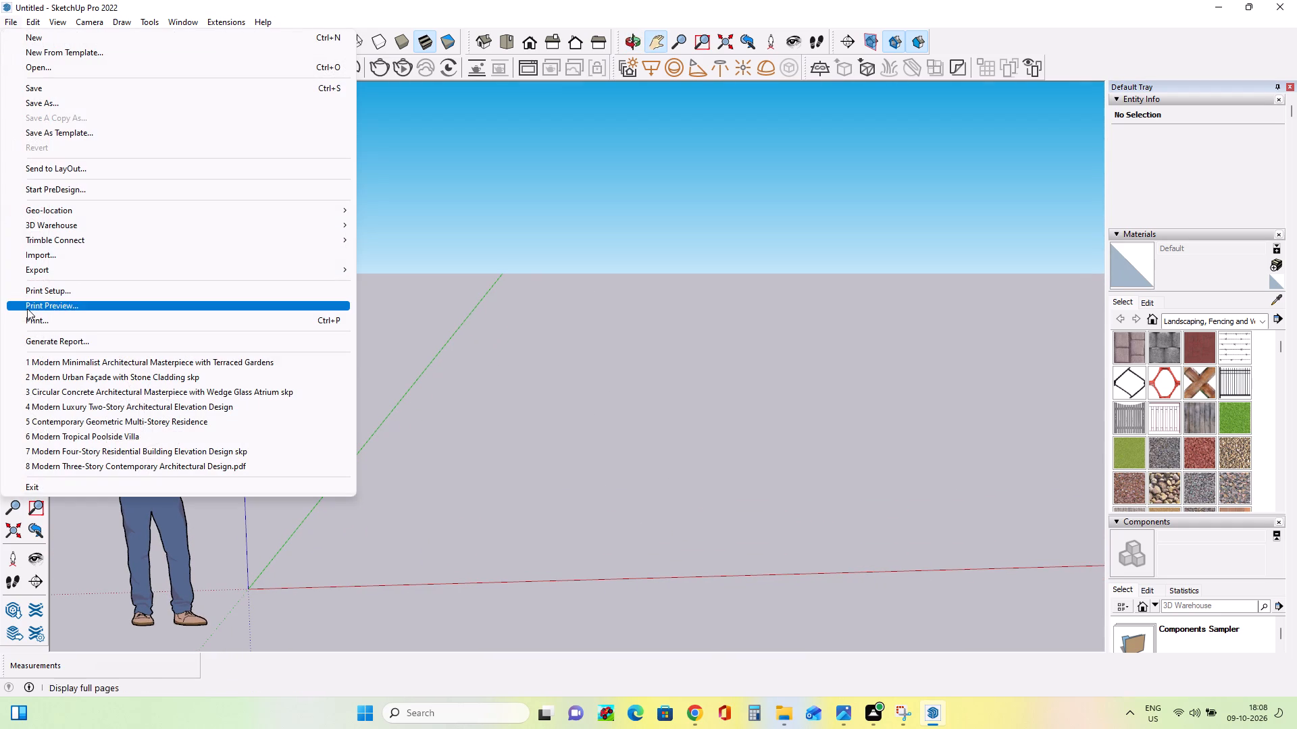
{"action": "left_click", "coordinate": [53, 255]}
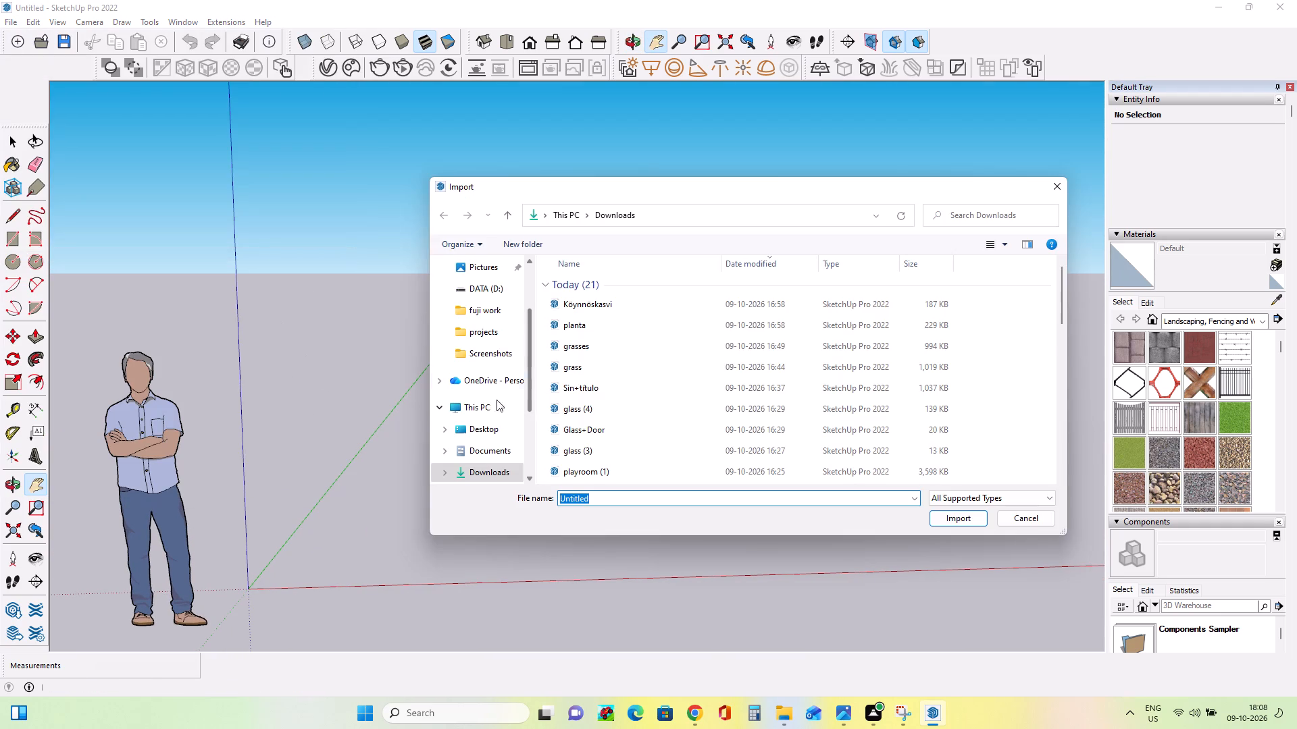
{"action": "left_click", "coordinate": [490, 427]}
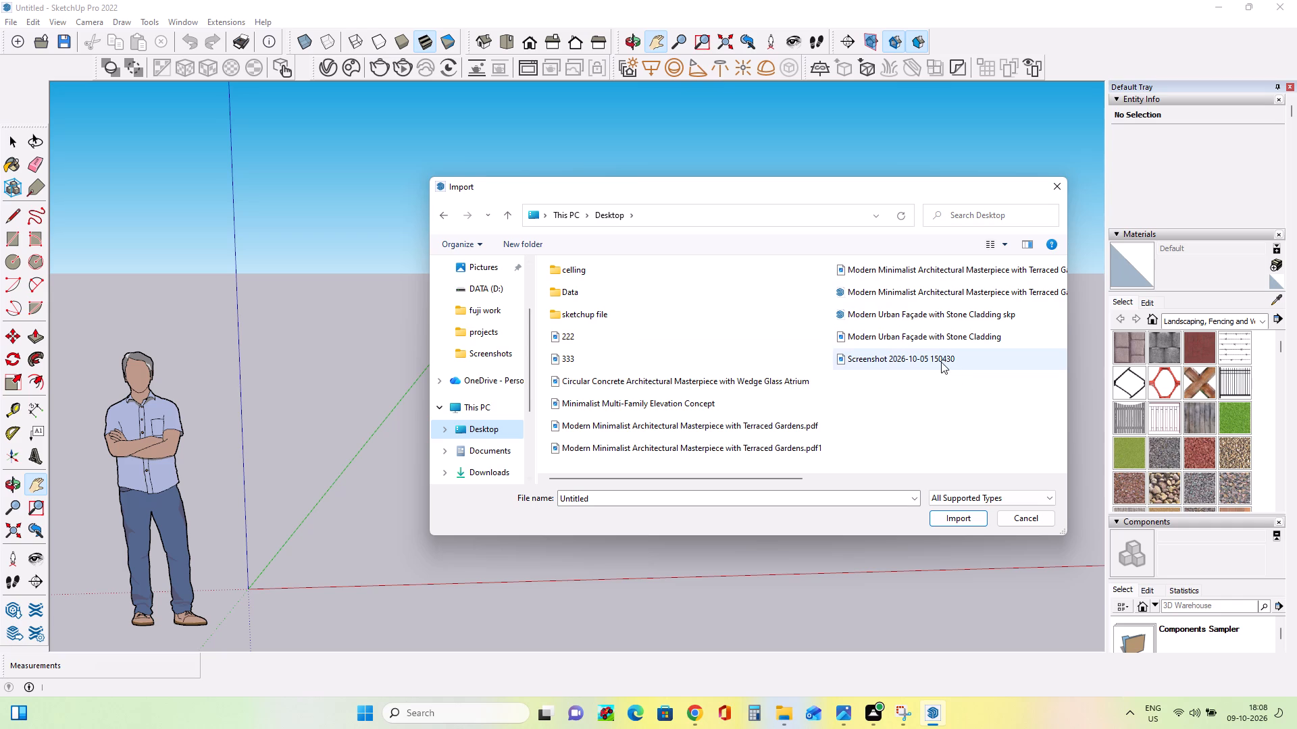
{"action": "left_click", "coordinate": [639, 402]}
{"action": "left_click", "coordinate": [961, 562]}
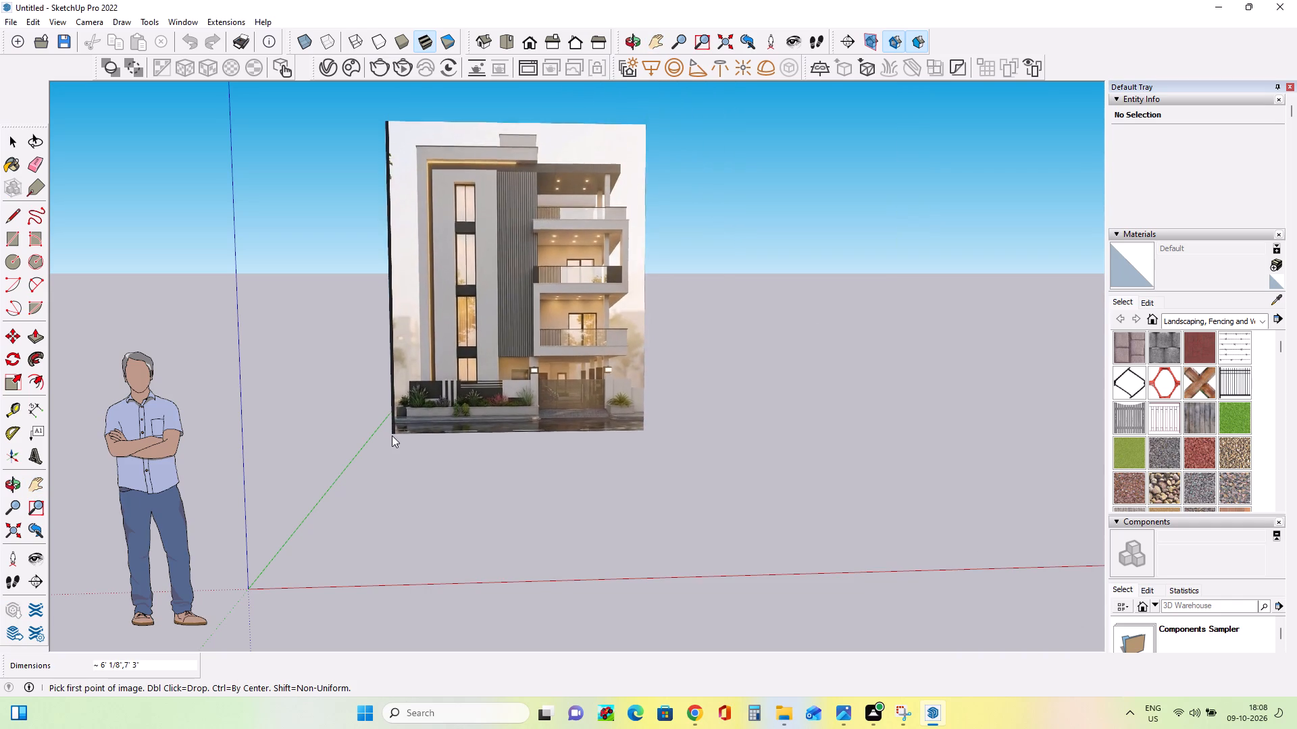
{"action": "left_click", "coordinate": [353, 456]}
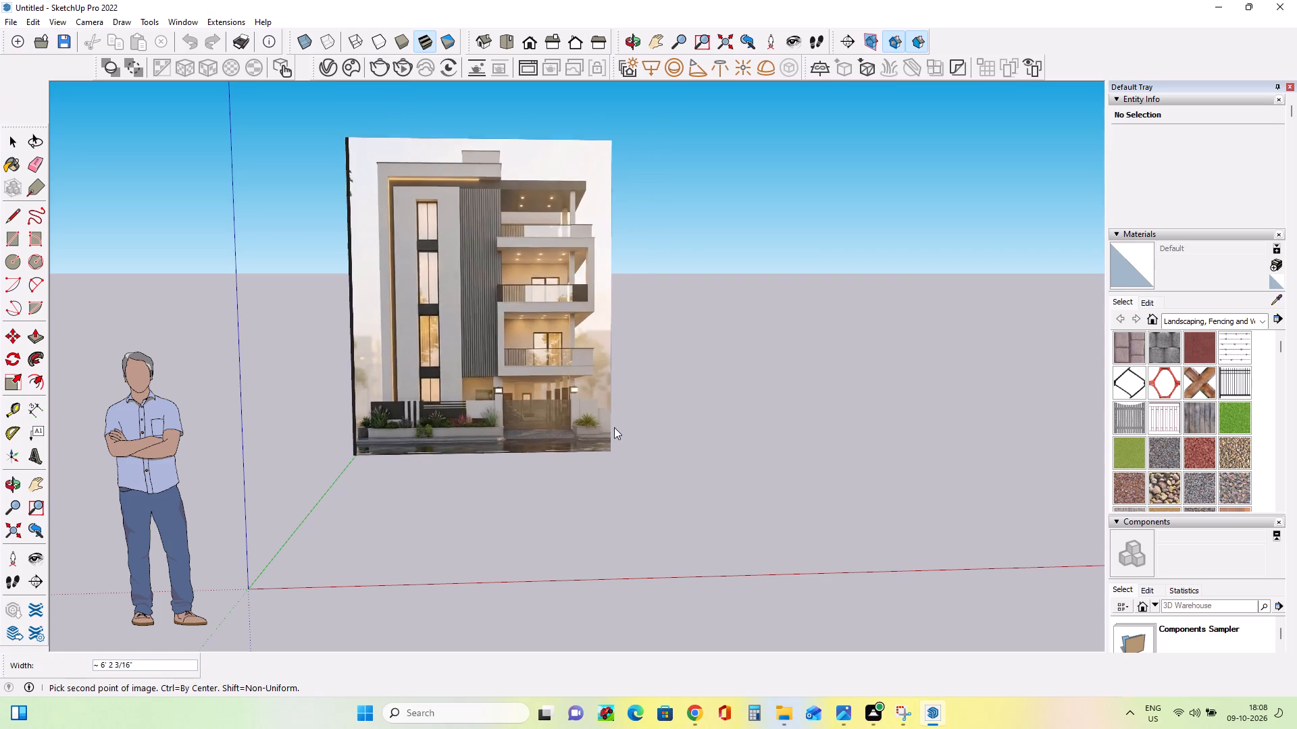
{"action": "left_click", "coordinate": [640, 339]}
Draw a ground rectangle about 37' 4" by 40' 11" beside the elevation image.
{"action": "scroll", "coordinate": [640, 339], "scroll_direction": "down", "scroll_amount": 5}
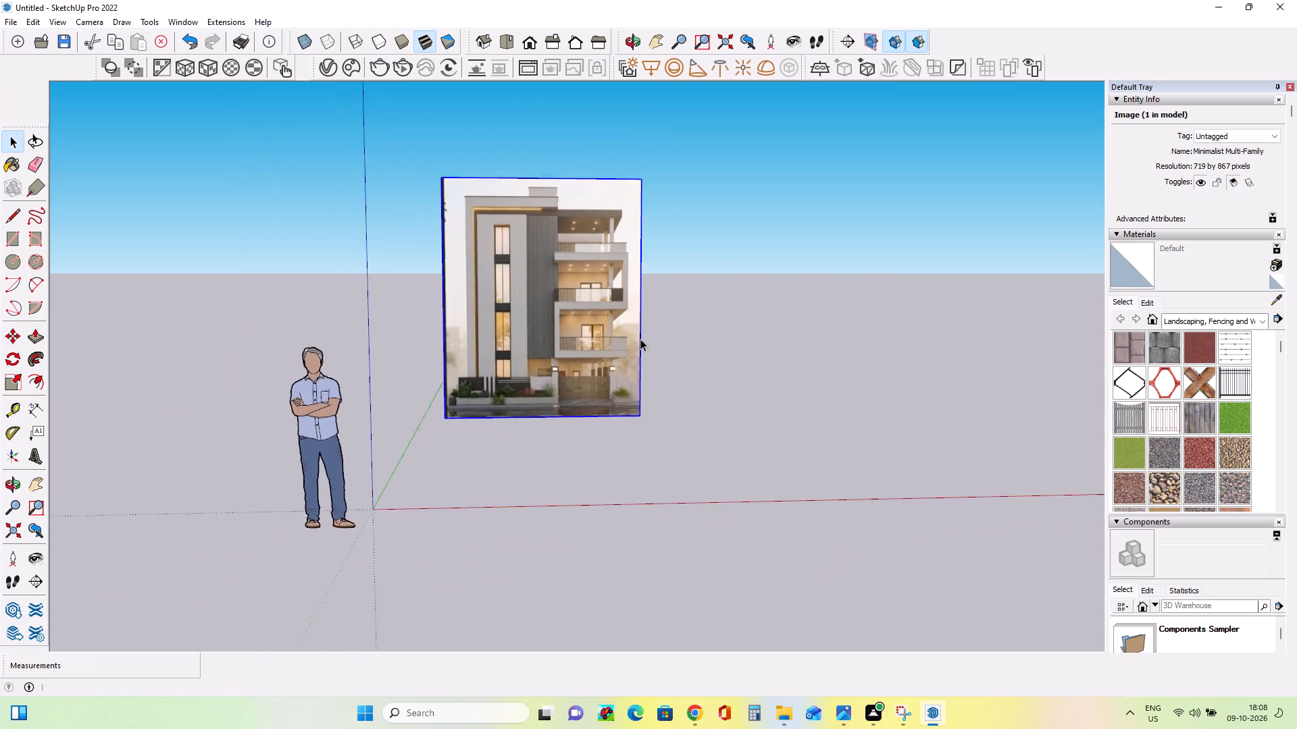
{"action": "scroll", "coordinate": [640, 339], "scroll_direction": "down", "scroll_amount": 1}
{"action": "middle_click_drag", "start_coordinate": [789, 382], "coordinate": [757, 382]}
{"action": "left_click", "coordinate": [32, 487]}
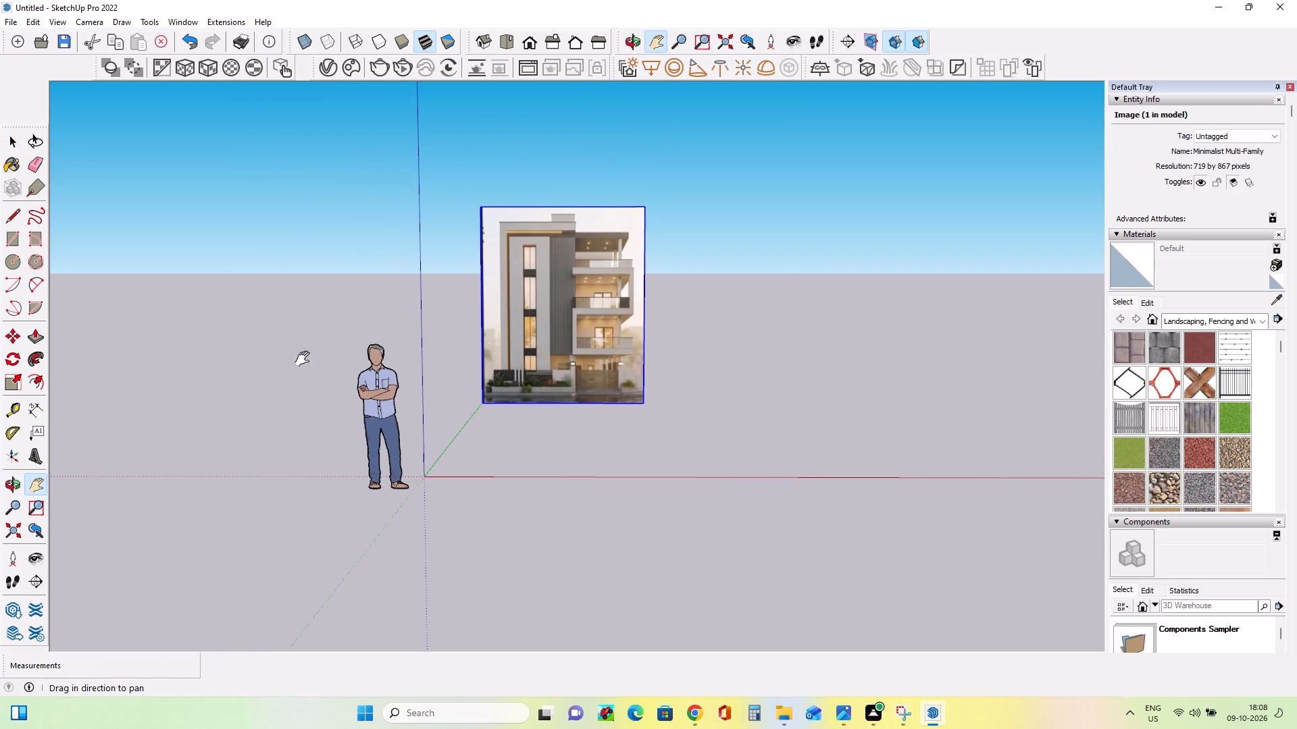
{"action": "left_click_drag", "start_coordinate": [397, 283], "coordinate": [267, 419]}
{"action": "middle_click_drag", "start_coordinate": [584, 434], "coordinate": [616, 363]}
{"action": "scroll", "coordinate": [484, 460], "scroll_direction": "up", "scroll_amount": 3}
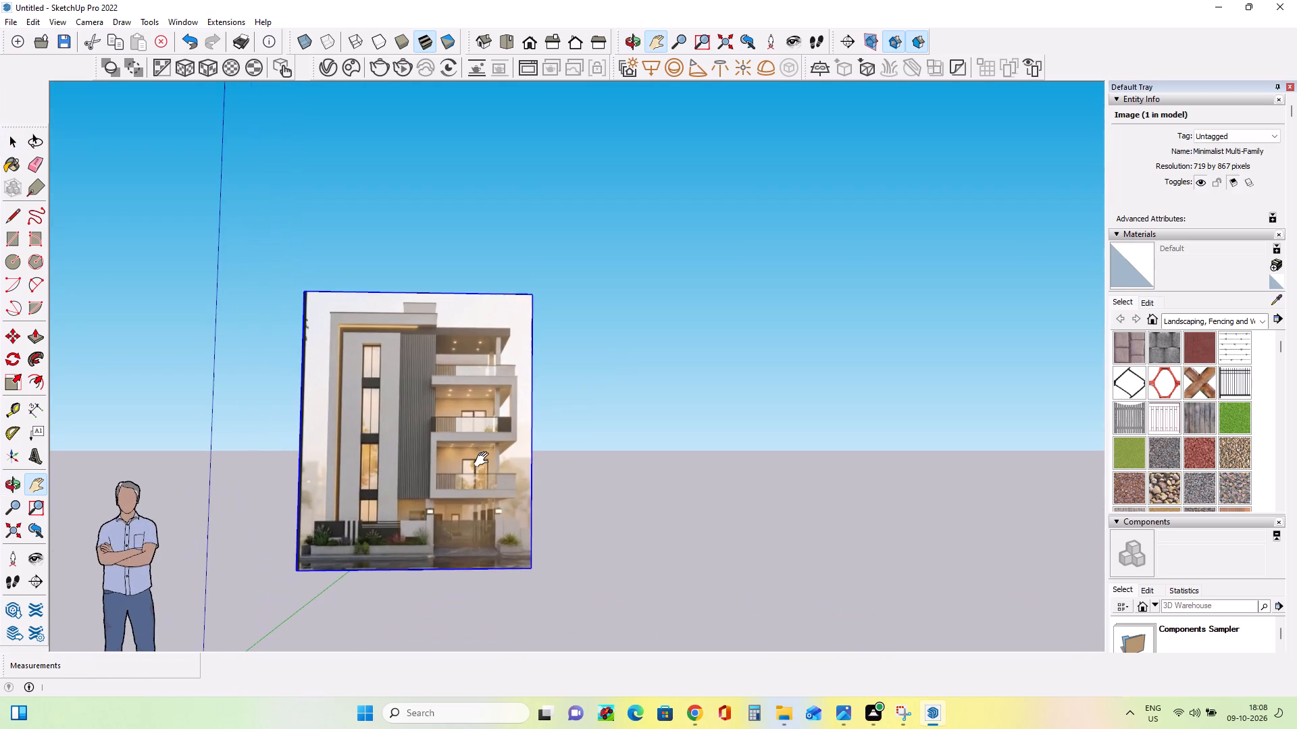
{"action": "middle_click_drag", "start_coordinate": [546, 462], "coordinate": [549, 485]}
{"action": "left_click", "coordinate": [453, 479]}
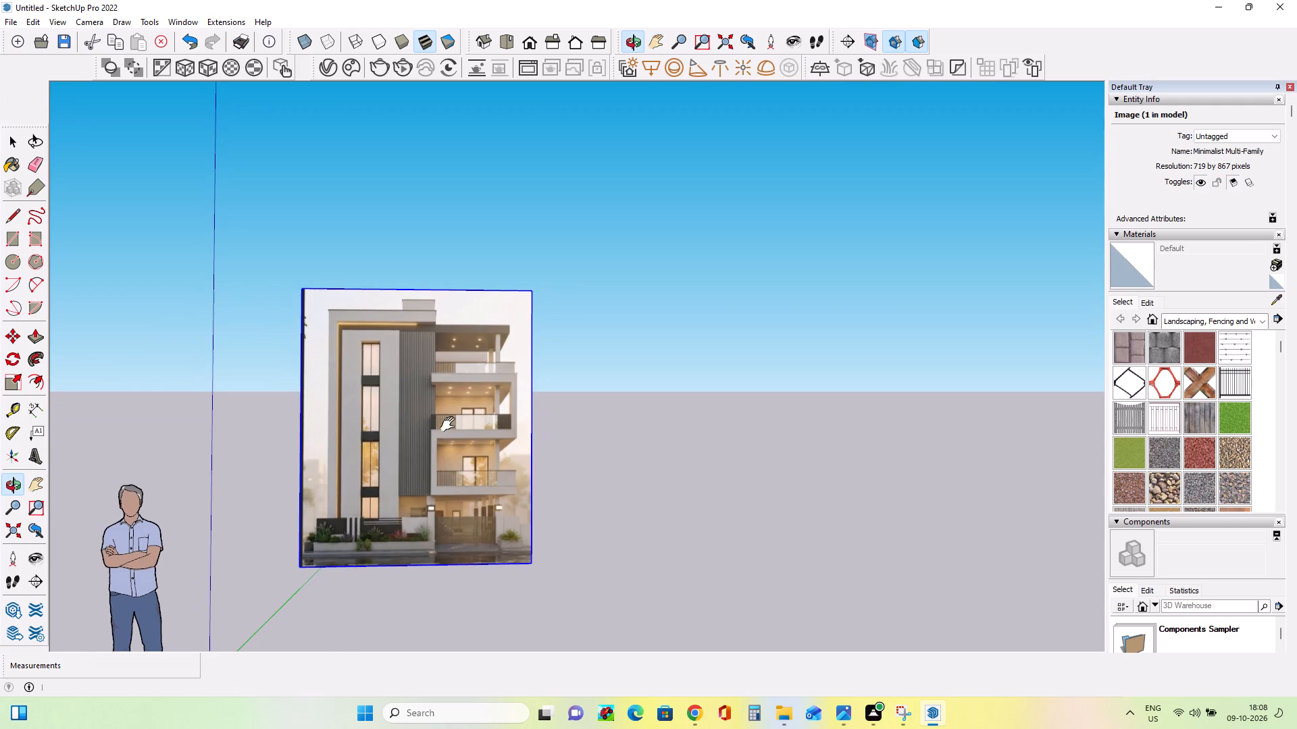
{"action": "left_click_drag", "start_coordinate": [435, 423], "coordinate": [437, 294]}
{"action": "middle_click_drag", "start_coordinate": [626, 389], "coordinate": [632, 452]}
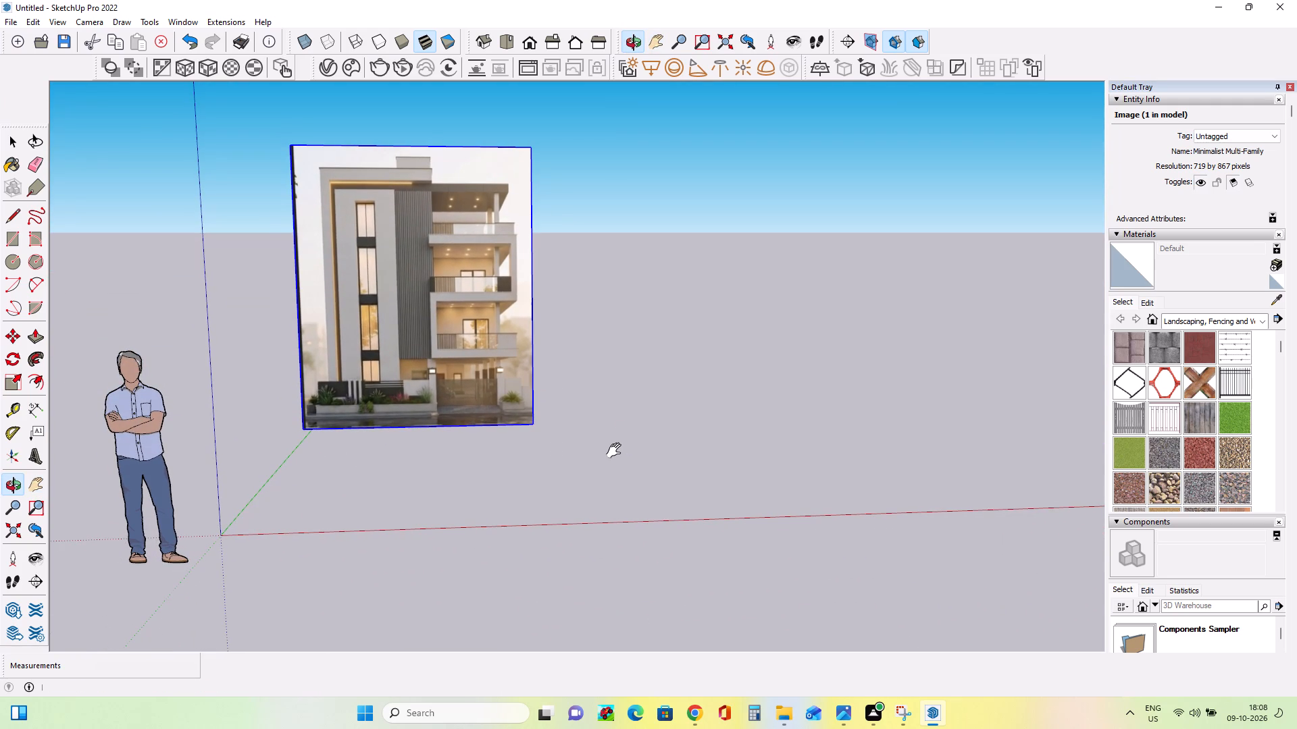
{"action": "scroll", "coordinate": [617, 451], "scroll_direction": "up", "scroll_amount": 1}
{"action": "left_click_drag", "start_coordinate": [610, 443], "coordinate": [610, 518]}
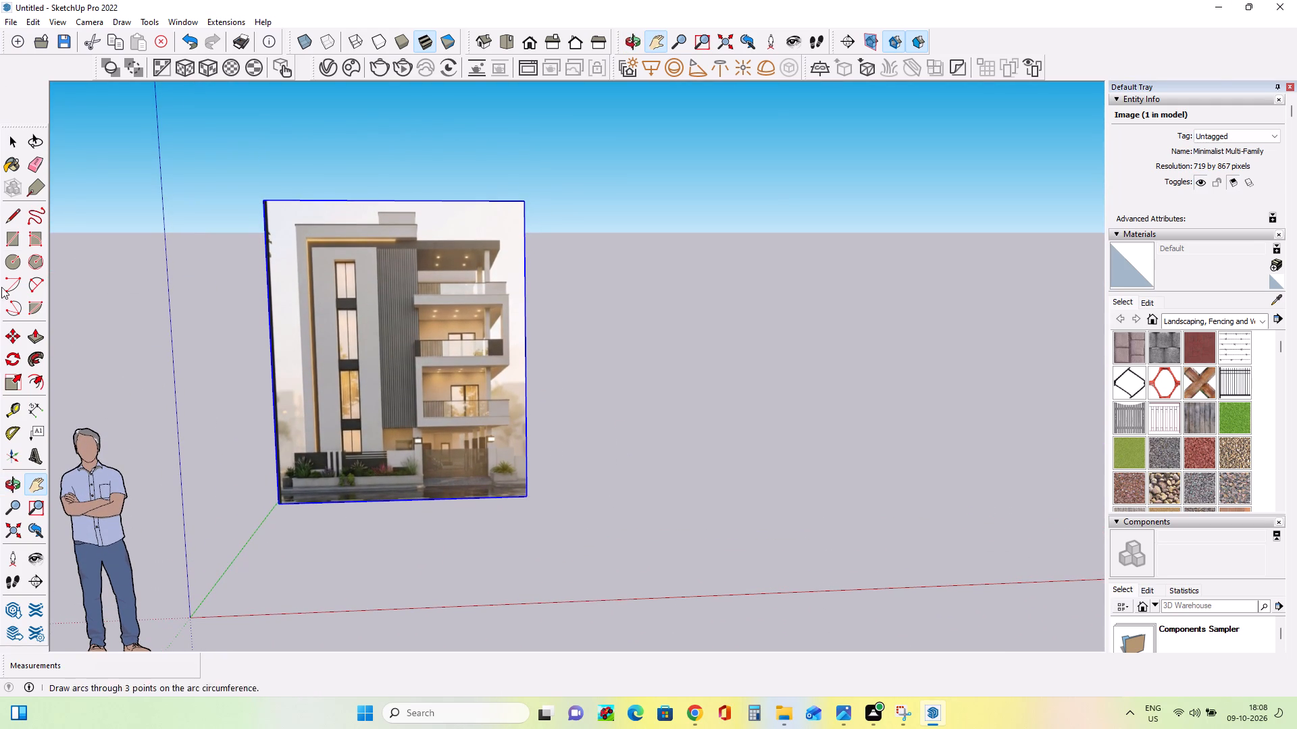
{"action": "left_click", "coordinate": [12, 236]}
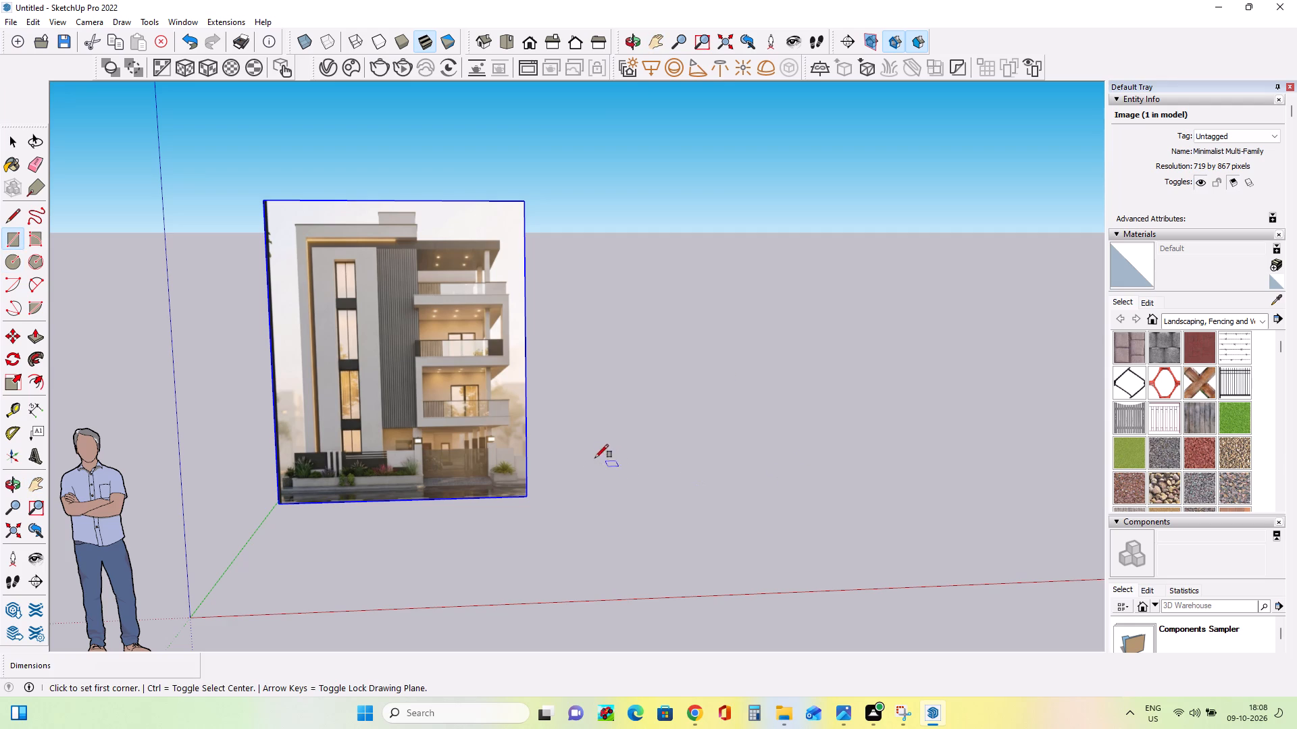
{"action": "left_click", "coordinate": [574, 475]}
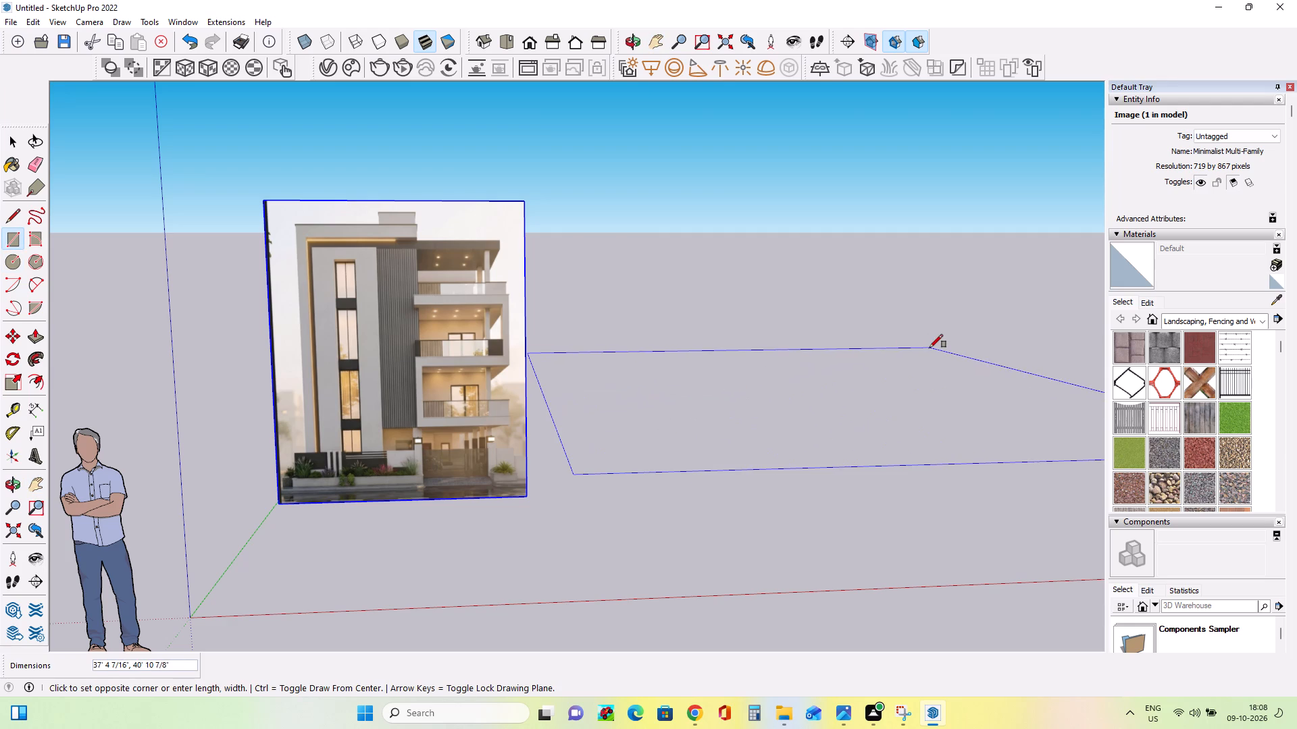
{"action": "left_click", "coordinate": [930, 348]}
Move the elevation image about 5' 11" toward the ground rectangle, then lower it about 7".
{"action": "scroll", "coordinate": [574, 410], "scroll_direction": "down", "scroll_amount": 6}
{"action": "middle_click_drag", "start_coordinate": [980, 419], "coordinate": [962, 429]}
{"action": "left_click", "coordinate": [36, 485]}
{"action": "left_click_drag", "start_coordinate": [340, 379], "coordinate": [205, 468]}
{"action": "middle_click_drag", "start_coordinate": [678, 459], "coordinate": [701, 411]}
{"action": "scroll", "coordinate": [700, 415], "scroll_direction": "up", "scroll_amount": 3}
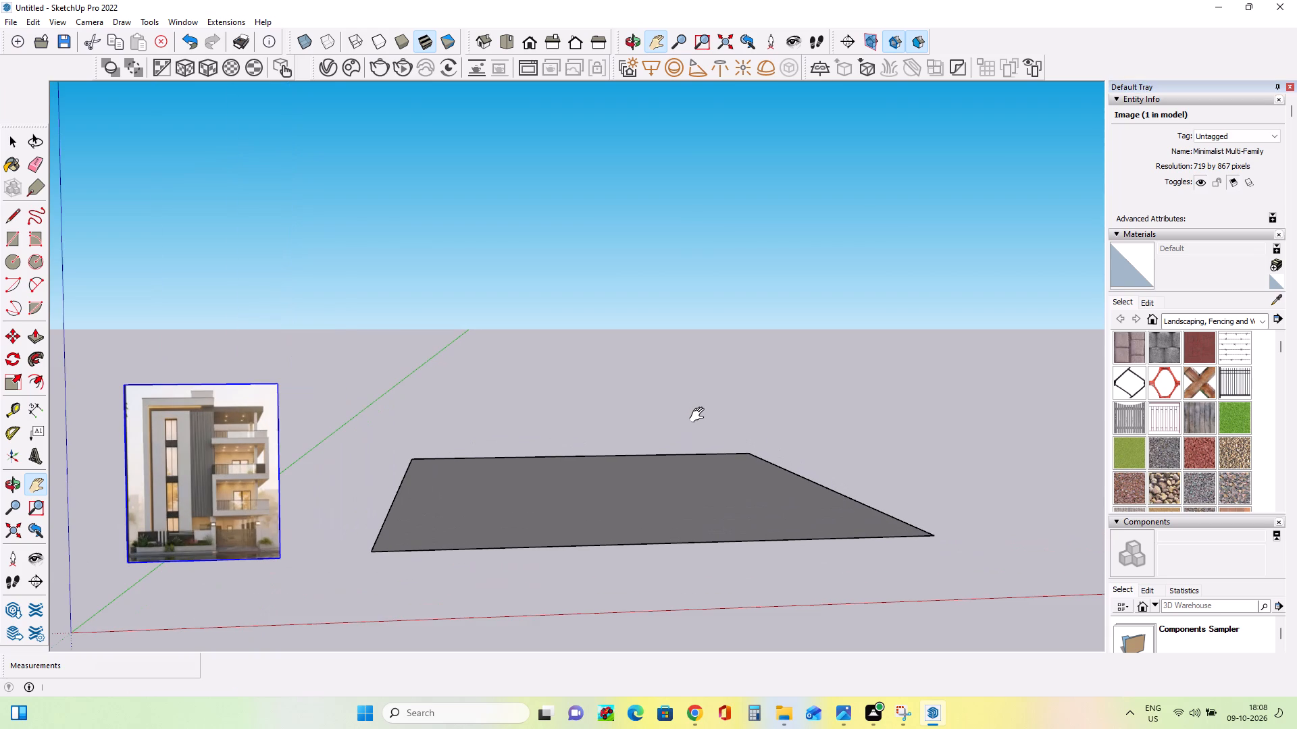
{"action": "left_click", "coordinate": [16, 337]}
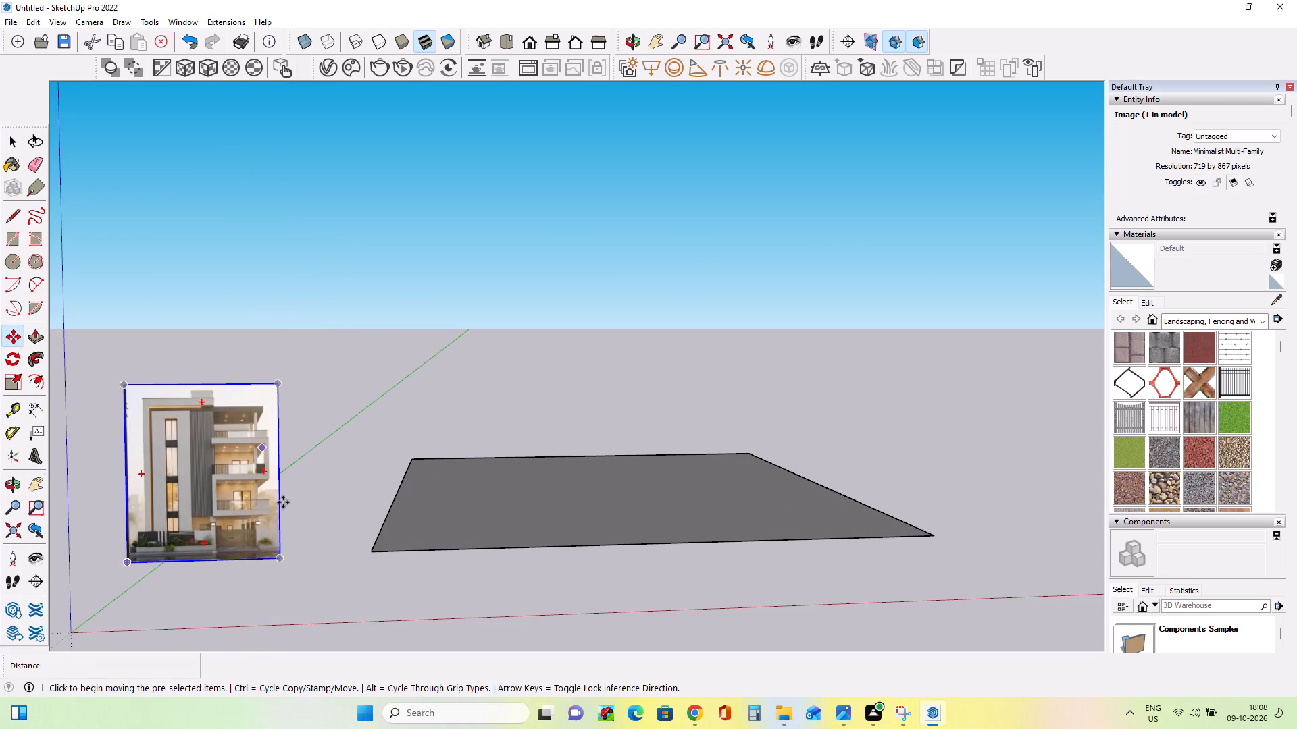
{"action": "left_click", "coordinate": [278, 562]}
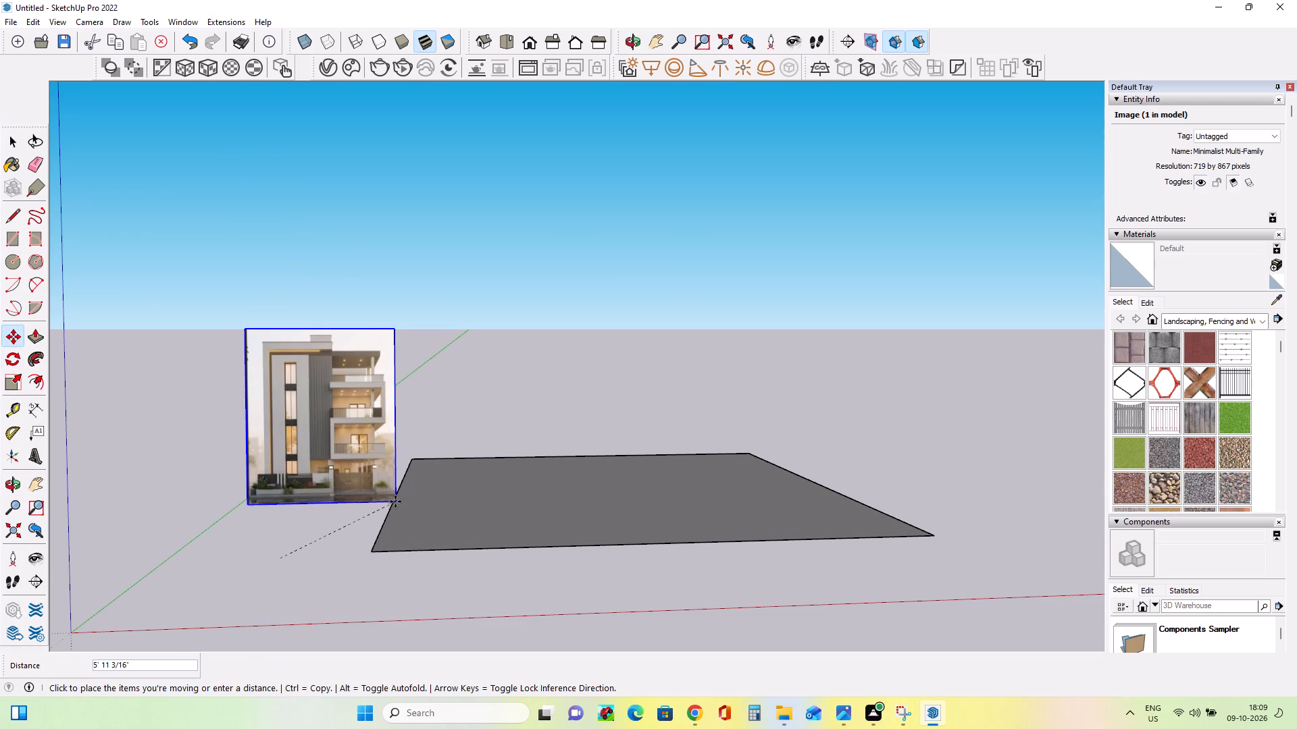
{"action": "left_click", "coordinate": [395, 502]}
{"action": "middle_click_drag", "start_coordinate": [397, 508], "coordinate": [409, 518]}
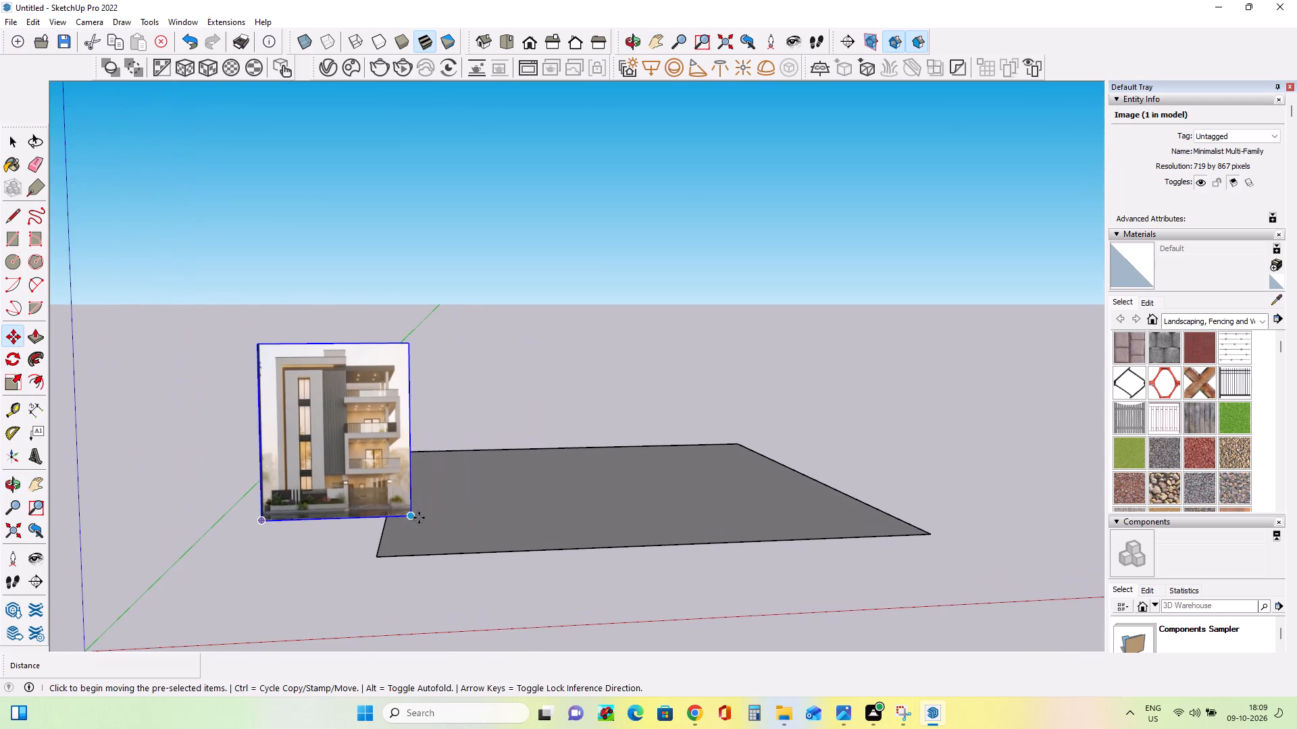
{"action": "left_click", "coordinate": [419, 518]}
{"action": "left_click", "coordinate": [407, 504]}
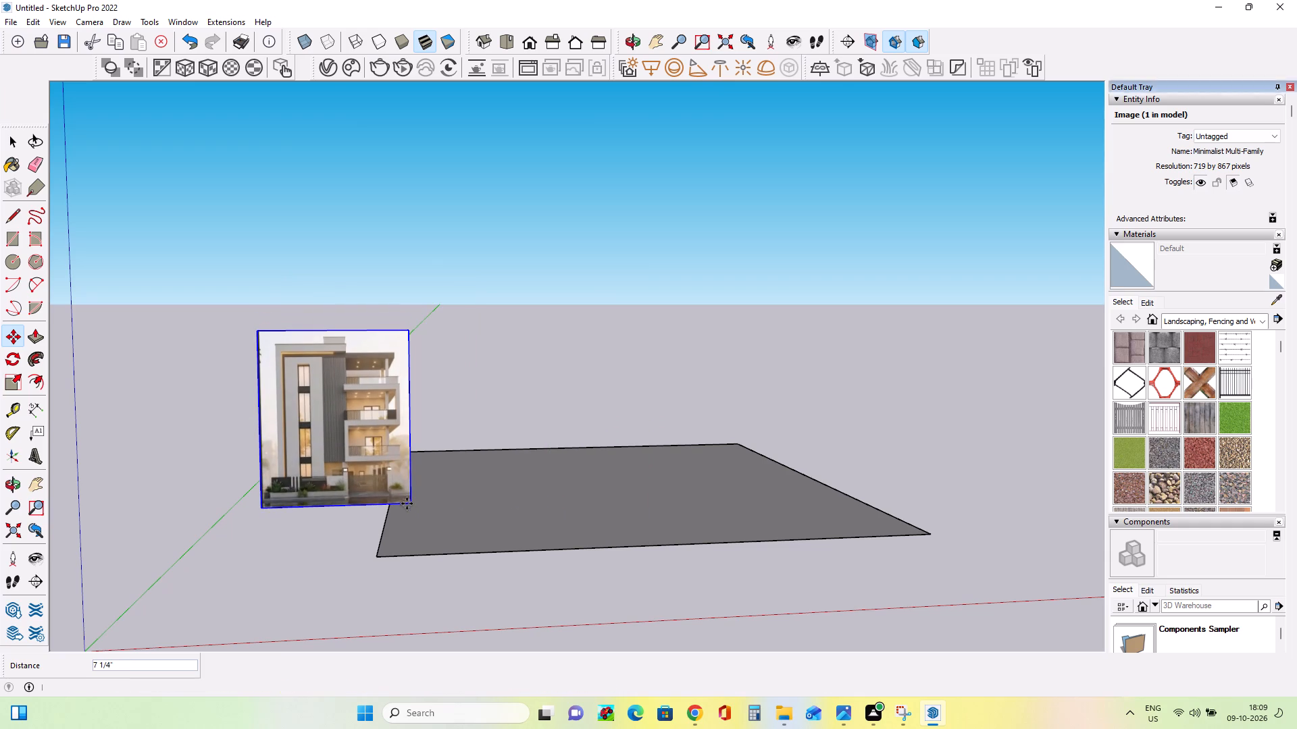
Try the elevation image over the ground rectangle, then move it about 22' 10" back off, on the green-axis side.
{"action": "scroll", "coordinate": [485, 483], "scroll_direction": "down", "scroll_amount": 4}
{"action": "middle_click_drag", "start_coordinate": [580, 508], "coordinate": [265, 583]}
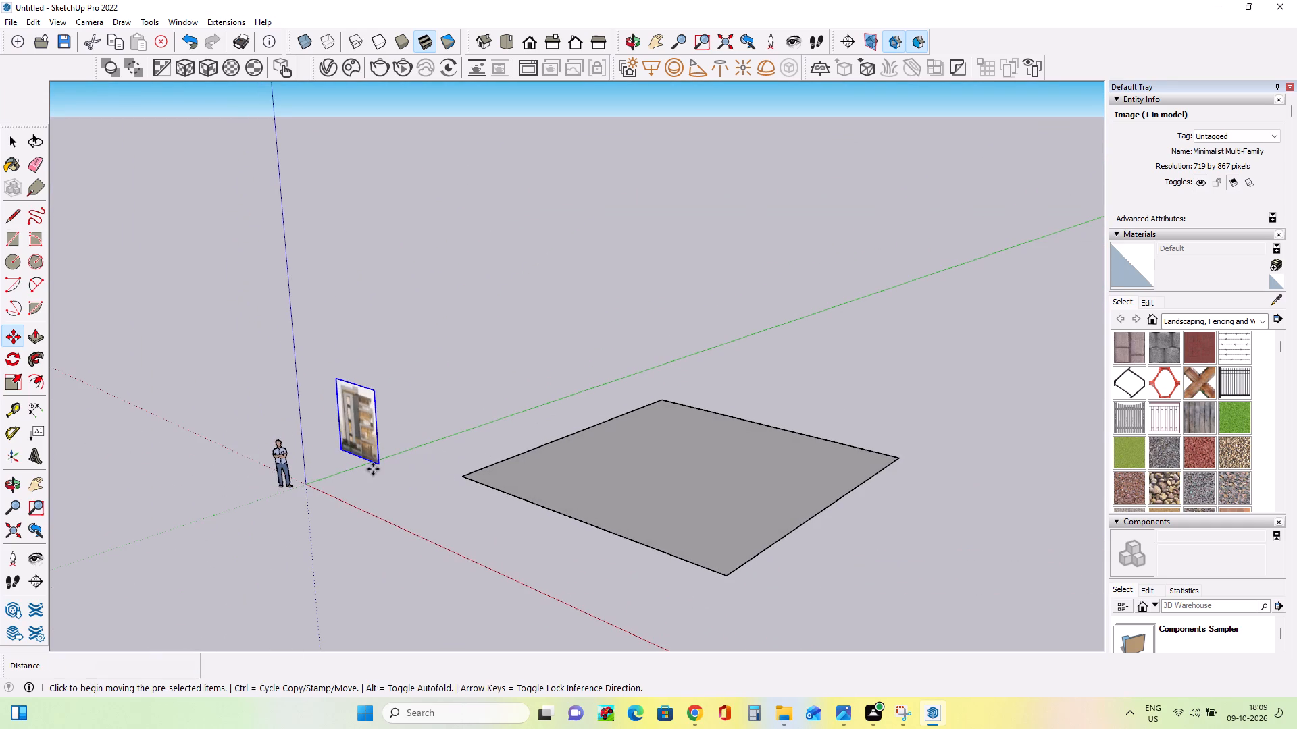
{"action": "left_click", "coordinate": [380, 467]}
{"action": "left_click", "coordinate": [740, 448]}
{"action": "middle_click_drag", "start_coordinate": [713, 510], "coordinate": [787, 495]}
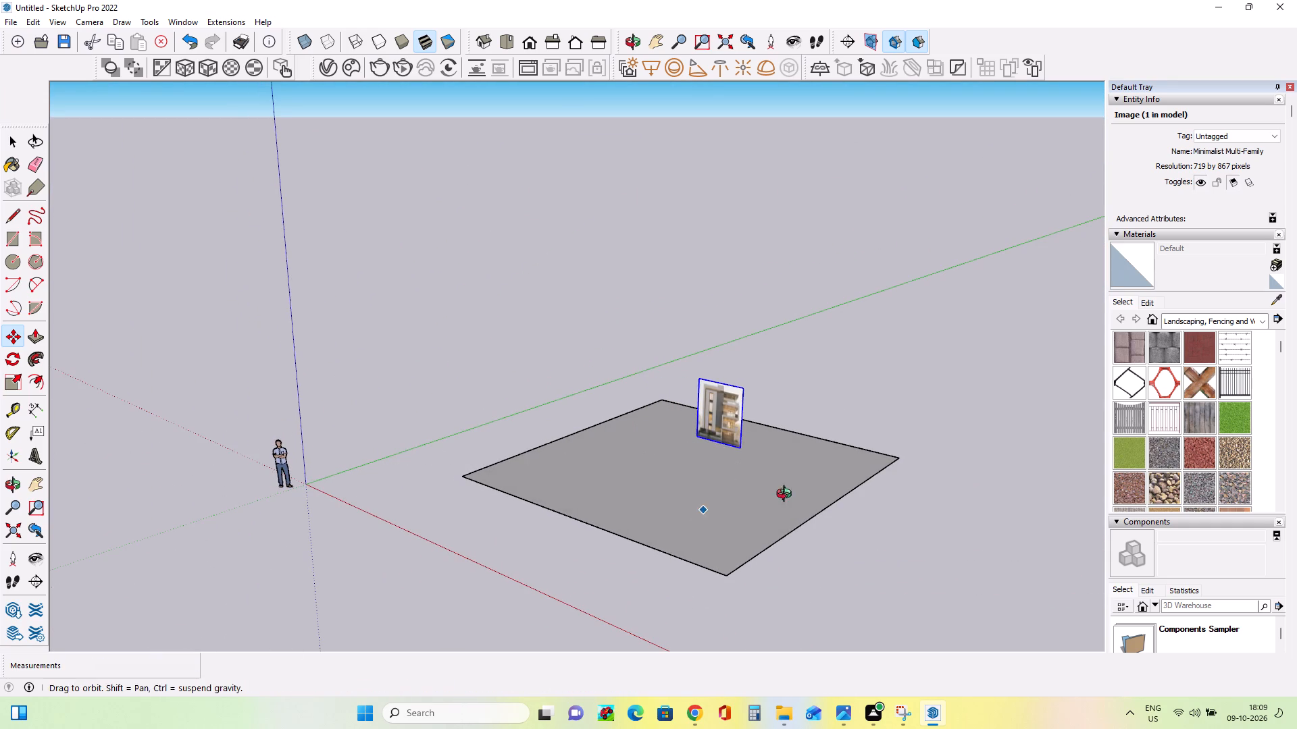
{"action": "middle_click_drag", "start_coordinate": [787, 495], "coordinate": [1105, 430]}
{"action": "left_click", "coordinate": [586, 443]}
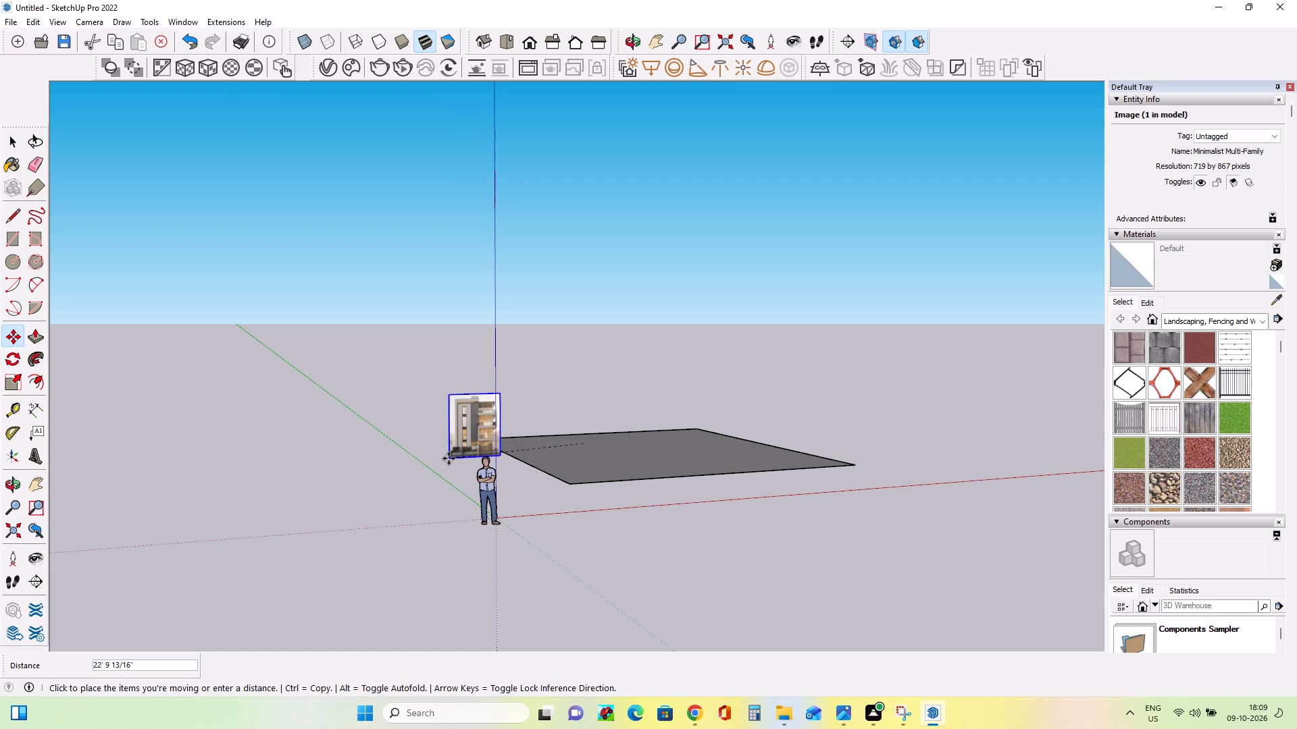
{"action": "left_click", "coordinate": [449, 458]}
Enlarge the elevation image uniformly from its upper corners, first by a factor of 2.00 and finally by 1.35.
{"action": "middle_click_drag", "start_coordinate": [638, 481], "coordinate": [479, 505]}
{"action": "scroll", "coordinate": [574, 462], "scroll_direction": "up", "scroll_amount": 7}
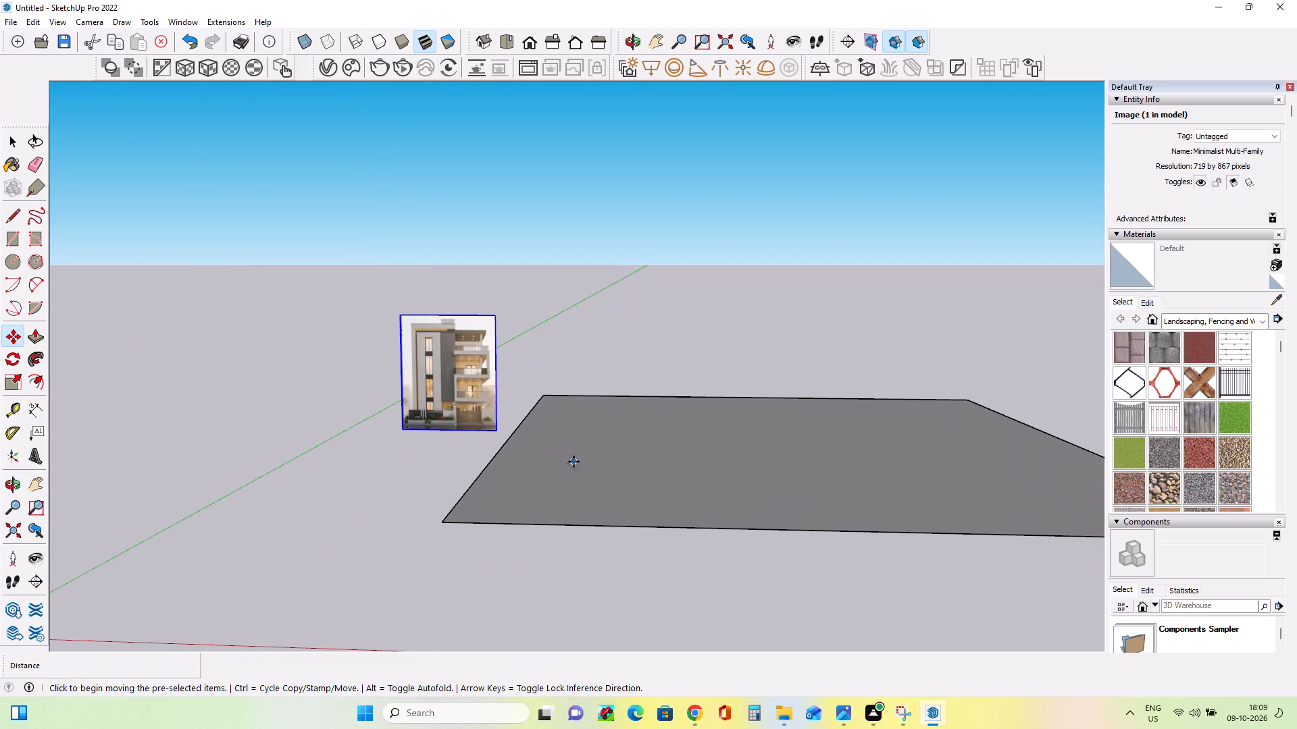
{"action": "scroll", "coordinate": [574, 464], "scroll_direction": "down", "scroll_amount": 2}
{"action": "left_click", "coordinate": [6, 391]}
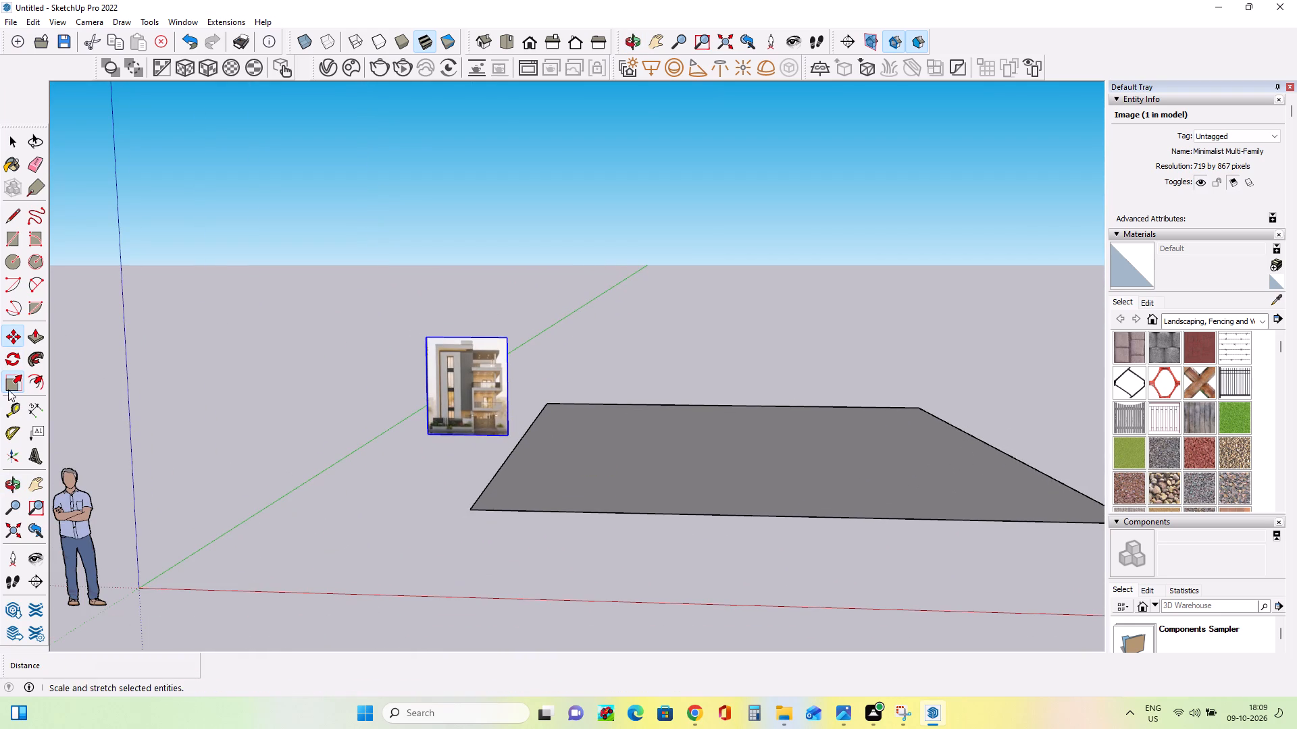
{"action": "left_click", "coordinate": [423, 335]}
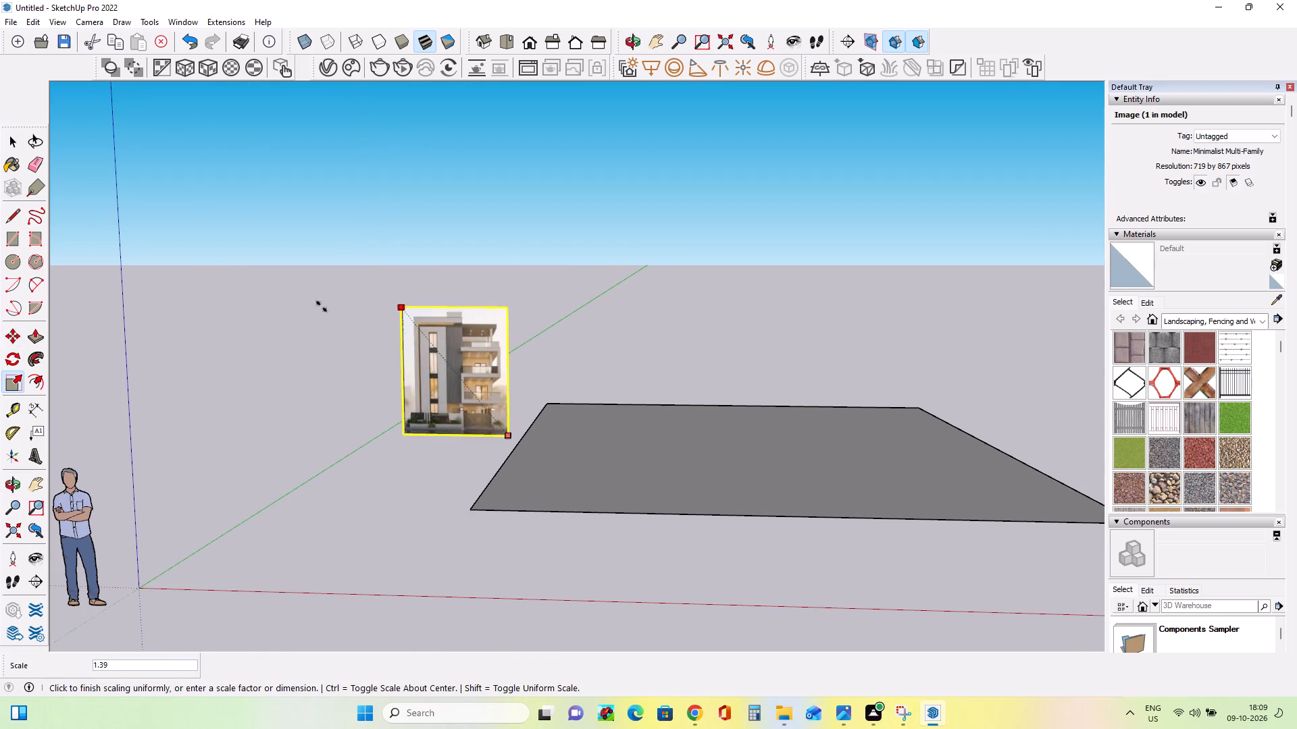
{"action": "left_click", "coordinate": [81, 233]}
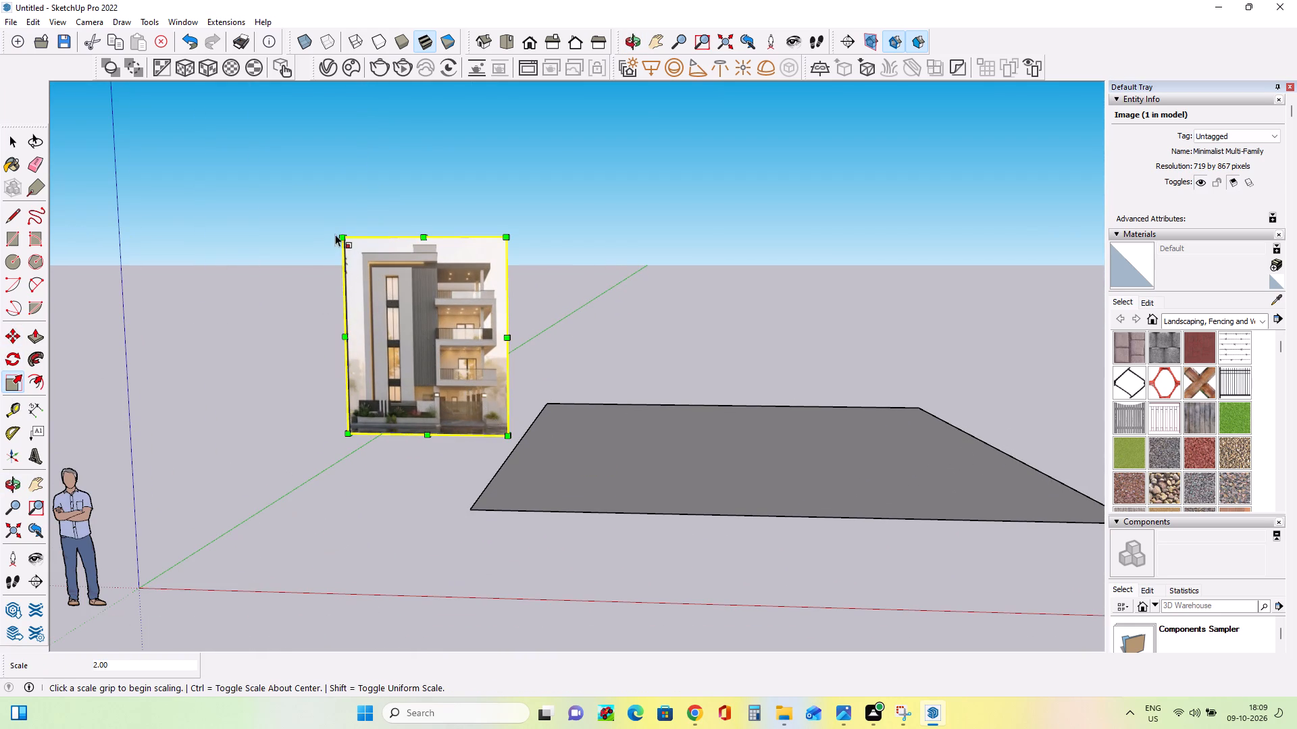
{"action": "left_click_drag", "start_coordinate": [345, 232], "coordinate": [145, 213]}
{"action": "left_click_drag", "start_coordinate": [511, 201], "coordinate": [569, 166]}
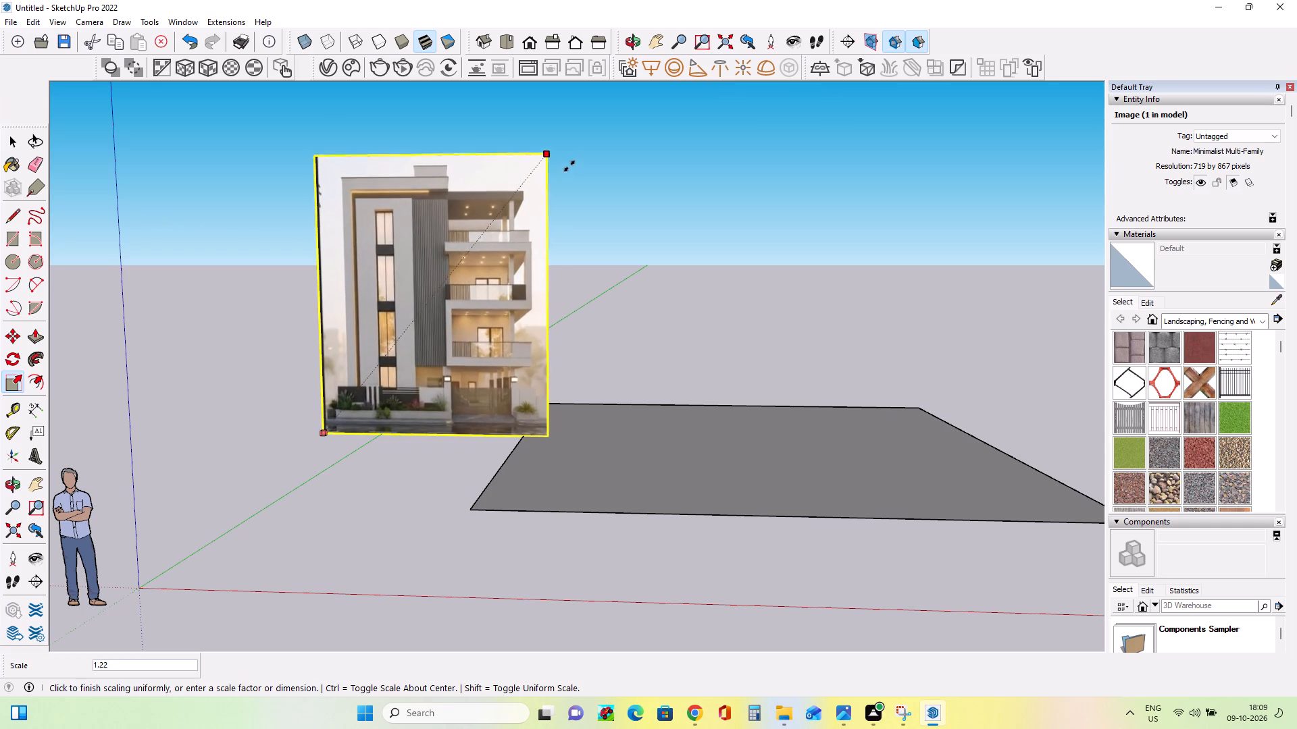
{"action": "left_click_drag", "start_coordinate": [569, 166], "coordinate": [596, 141]}
Move the enlarged elevation image away from the ground rectangle so the two stand clear of each other.
{"action": "left_click", "coordinate": [19, 331]}
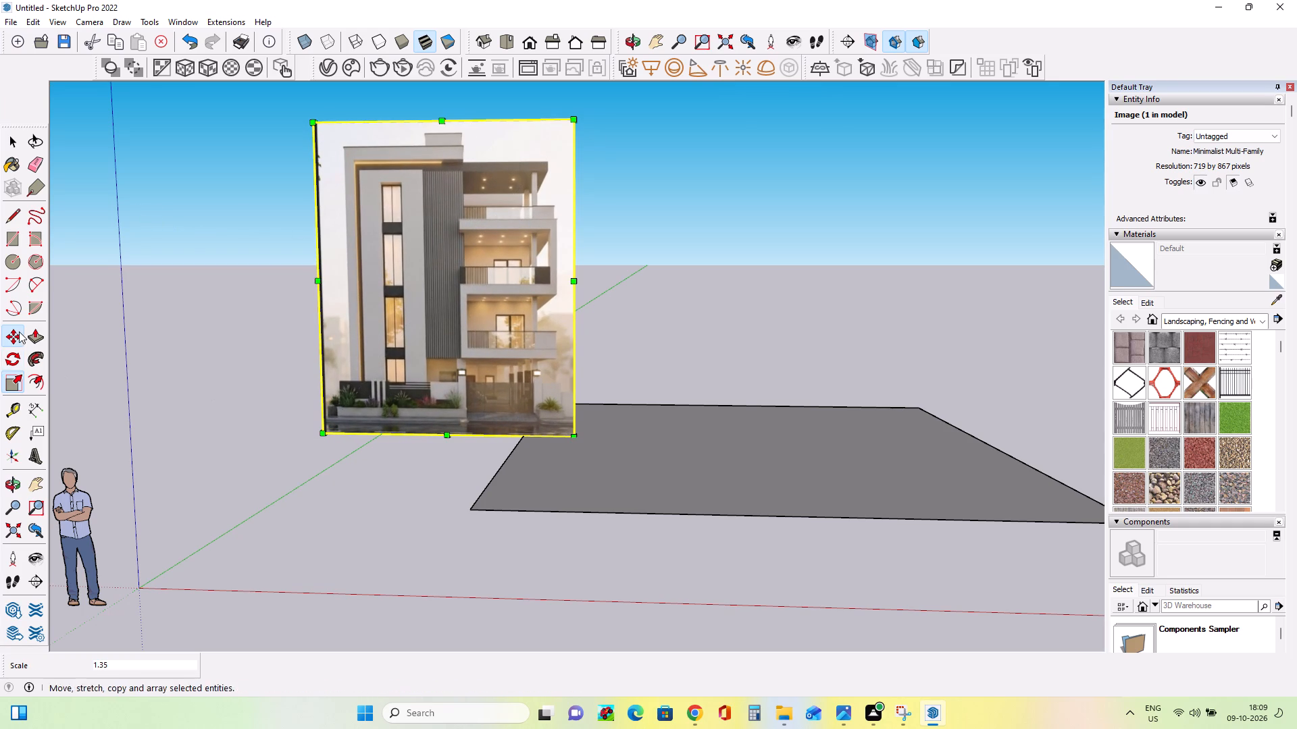
{"action": "left_click_drag", "start_coordinate": [402, 407], "coordinate": [312, 400]}
Examine the ground floor, gate and boundary wall in the elevation image.
{"action": "middle_click_drag", "start_coordinate": [561, 492], "coordinate": [574, 500]}
{"action": "scroll", "coordinate": [417, 479], "scroll_direction": "up", "scroll_amount": 10}
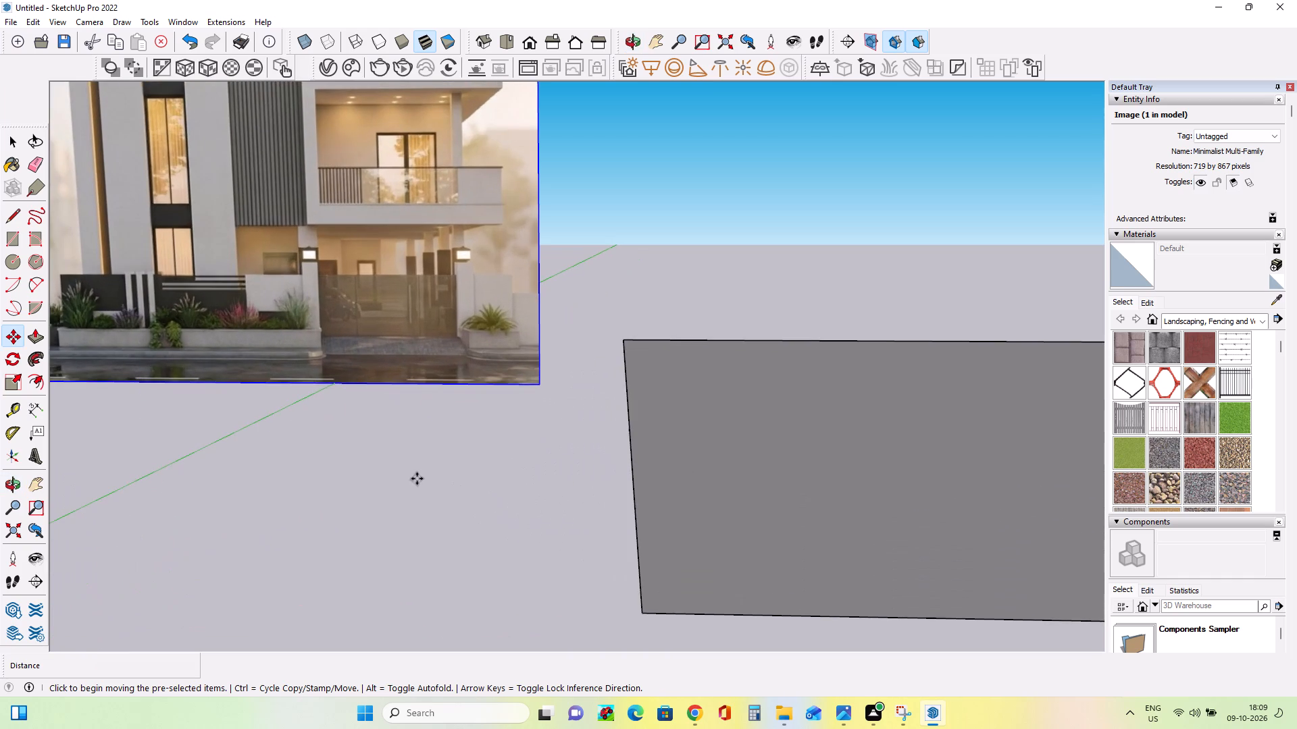
{"action": "scroll", "coordinate": [417, 479], "scroll_direction": "down", "scroll_amount": 4}
{"action": "middle_click", "coordinate": [423, 486]}
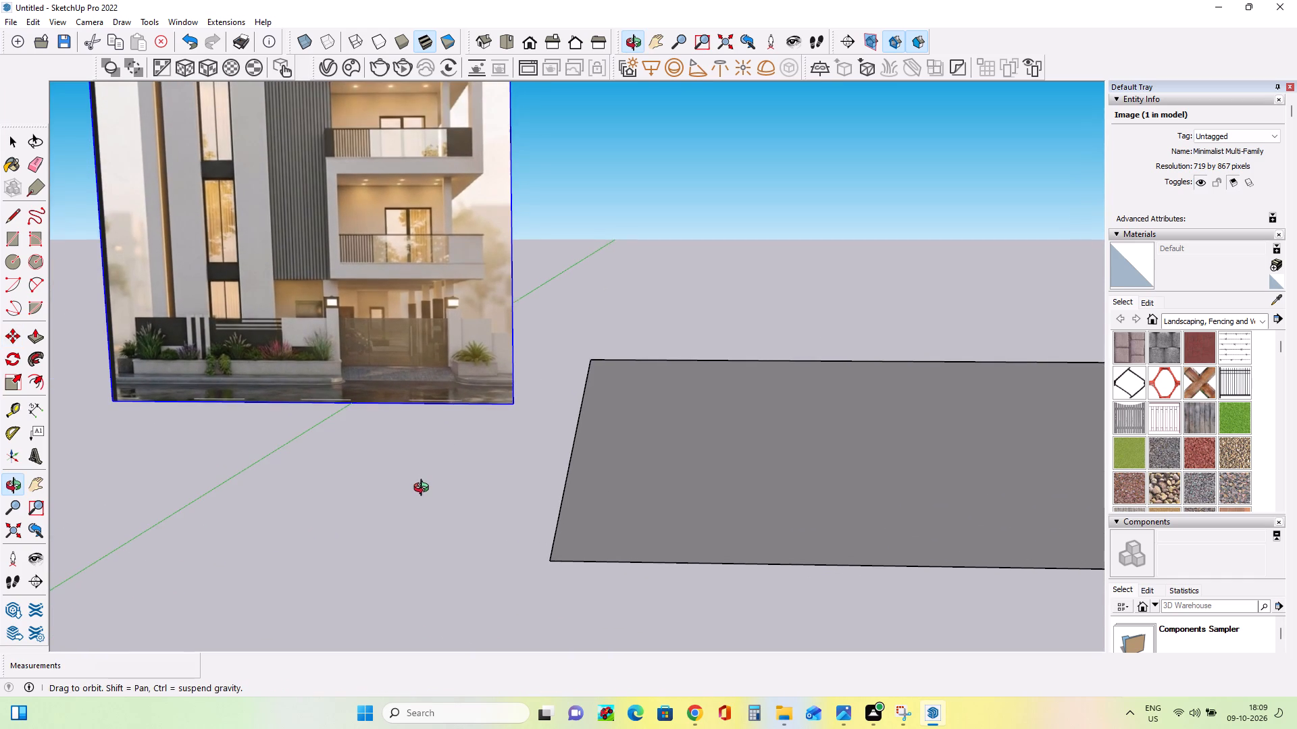
{"action": "scroll", "coordinate": [422, 458], "scroll_direction": "up", "scroll_amount": 7}
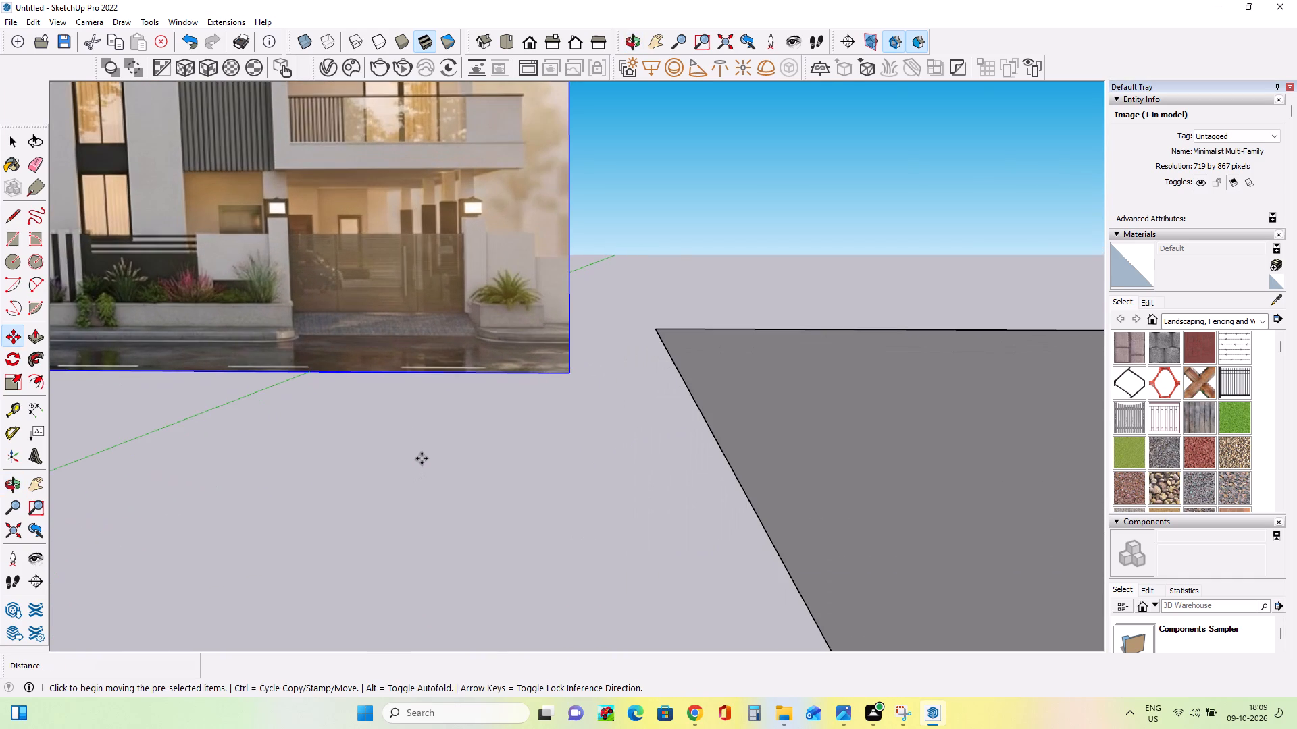
{"action": "scroll", "coordinate": [422, 458], "scroll_direction": "down", "scroll_amount": 10}
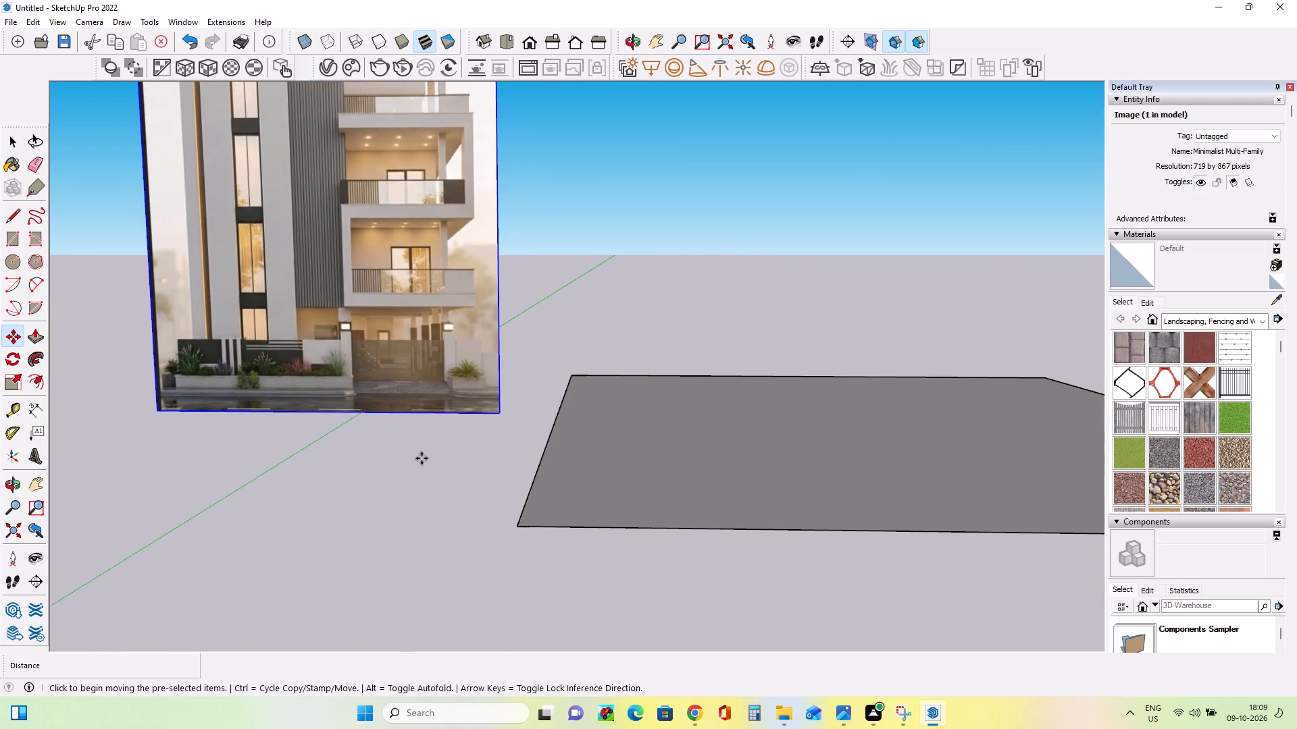
Draw a strip rectangle about 4' by 37' 4" across the ground rectangle near its front edge, spanning both side edges.
{"action": "scroll", "coordinate": [422, 458], "scroll_direction": "down", "scroll_amount": 3}
{"action": "scroll", "coordinate": [422, 458], "scroll_direction": "up", "scroll_amount": 1}
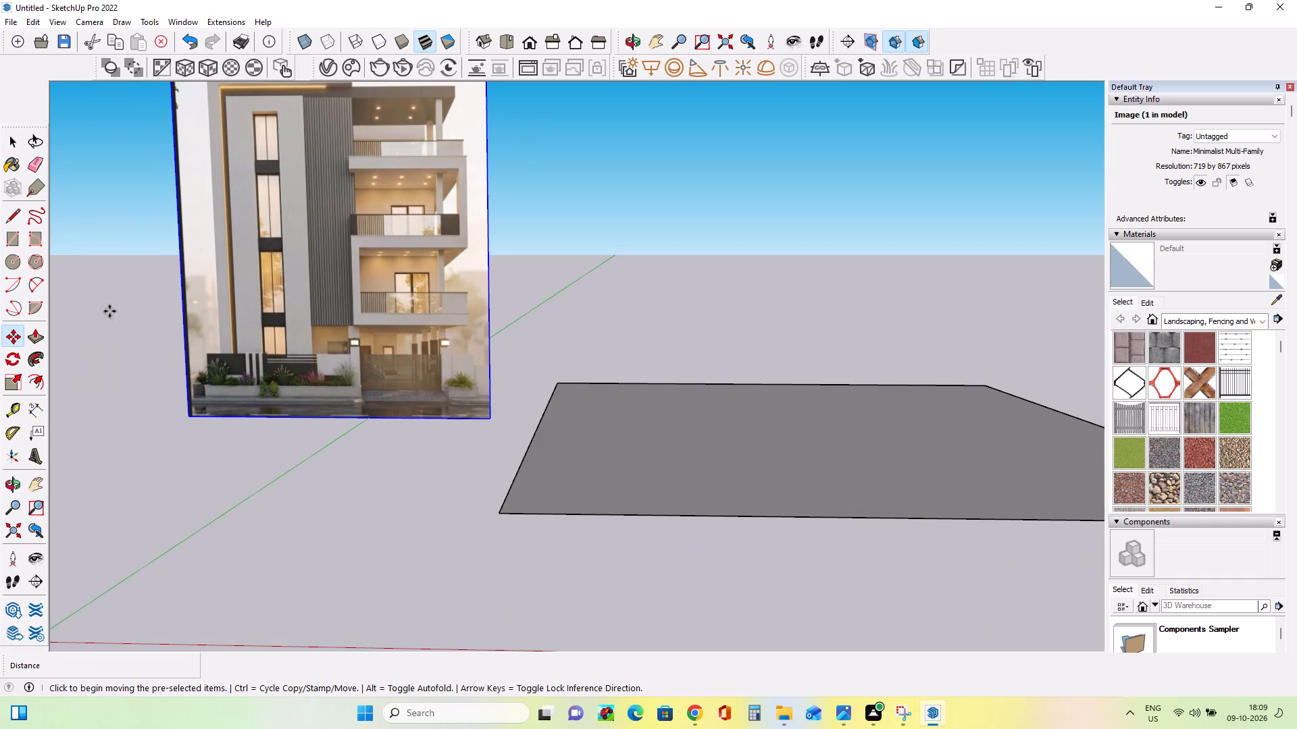
{"action": "left_click", "coordinate": [8, 240]}
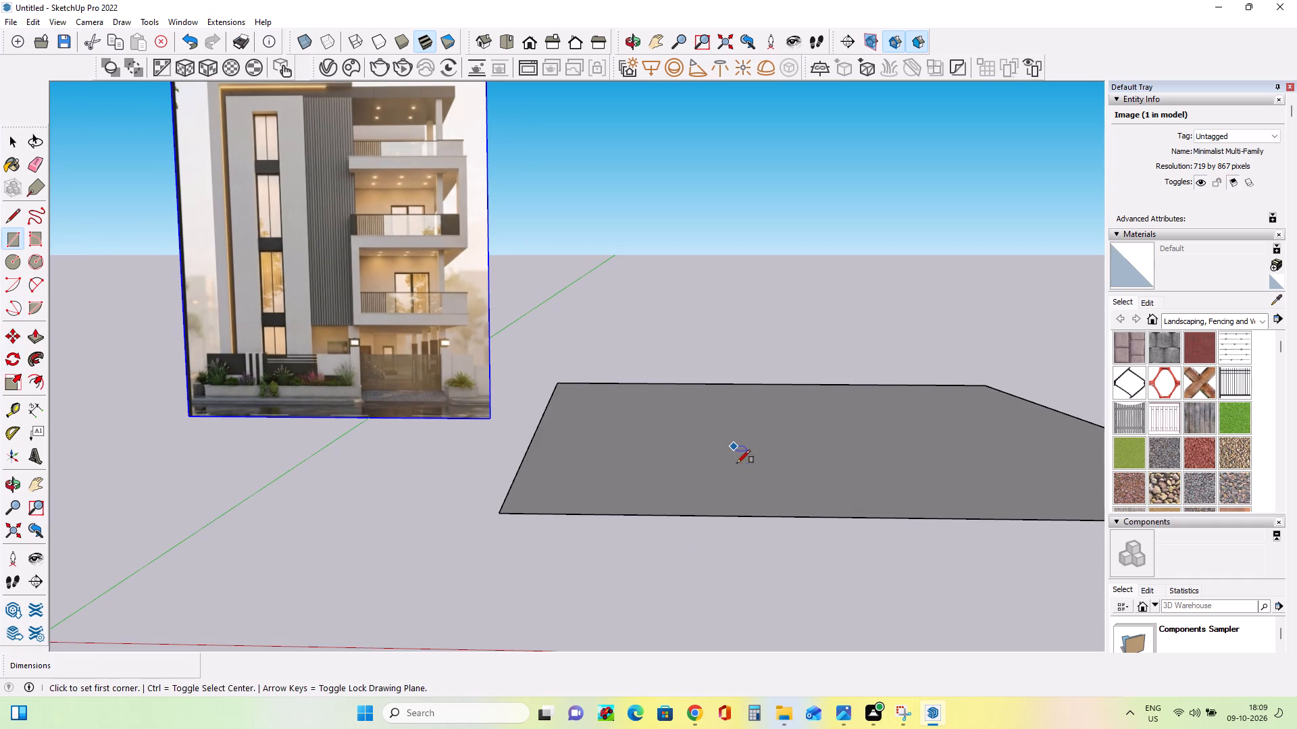
{"action": "middle_click_drag", "start_coordinate": [740, 472], "coordinate": [744, 493]}
{"action": "scroll", "coordinate": [744, 493], "scroll_direction": "down", "scroll_amount": 3}
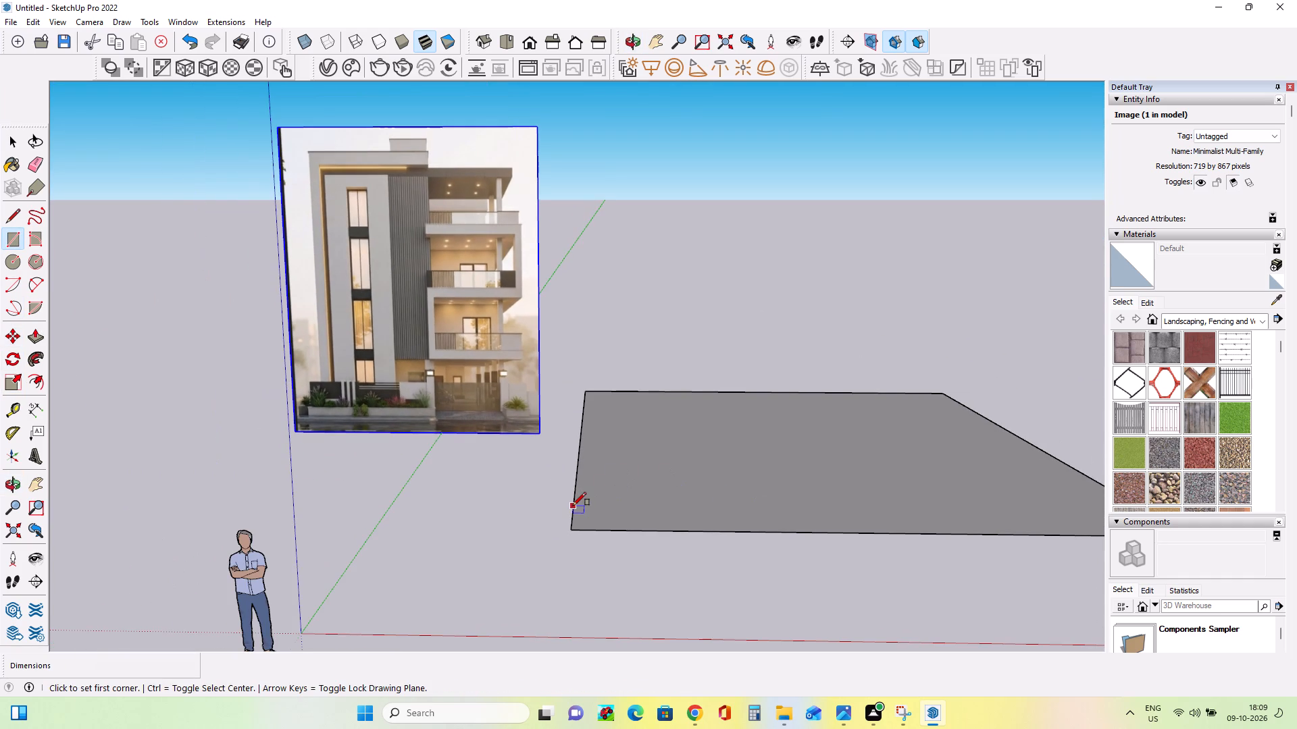
{"action": "left_click", "coordinate": [573, 506]}
{"action": "scroll", "coordinate": [896, 465], "scroll_direction": "down", "scroll_amount": 3}
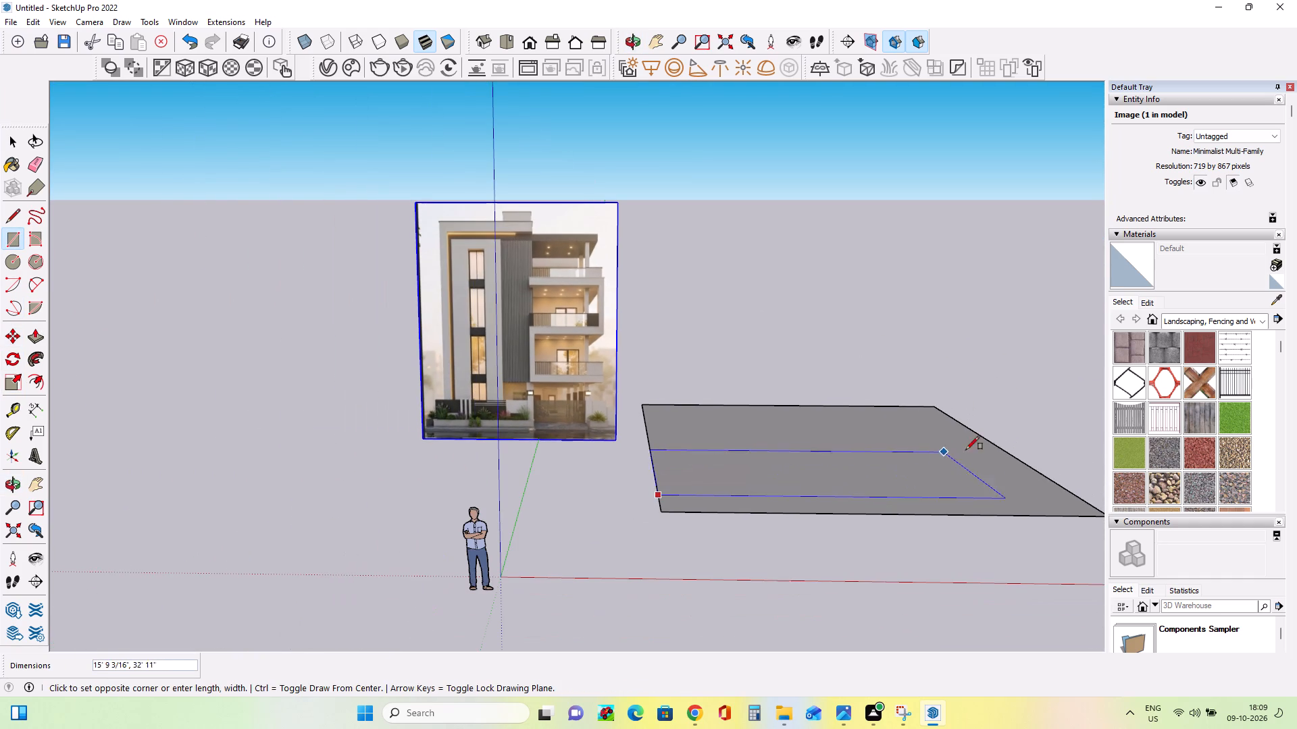
{"action": "key", "text": "Escape"}
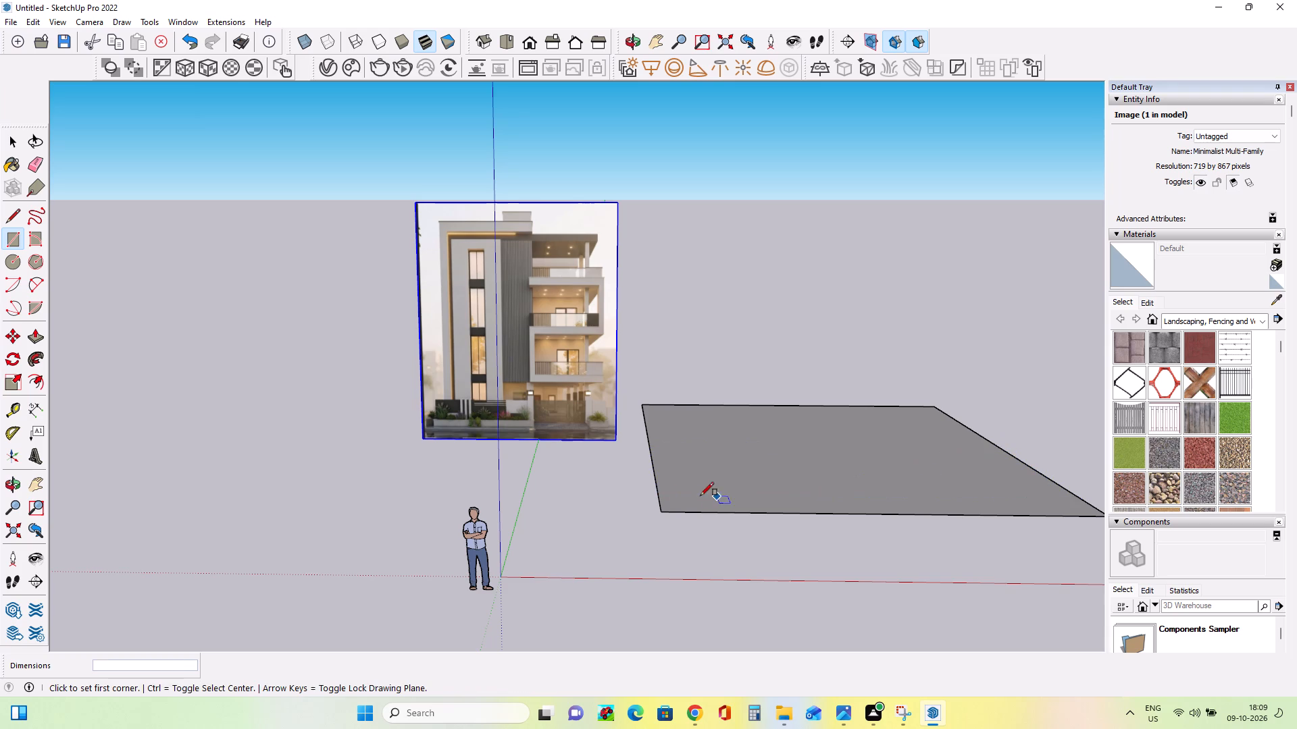
{"action": "left_click", "coordinate": [659, 485]}
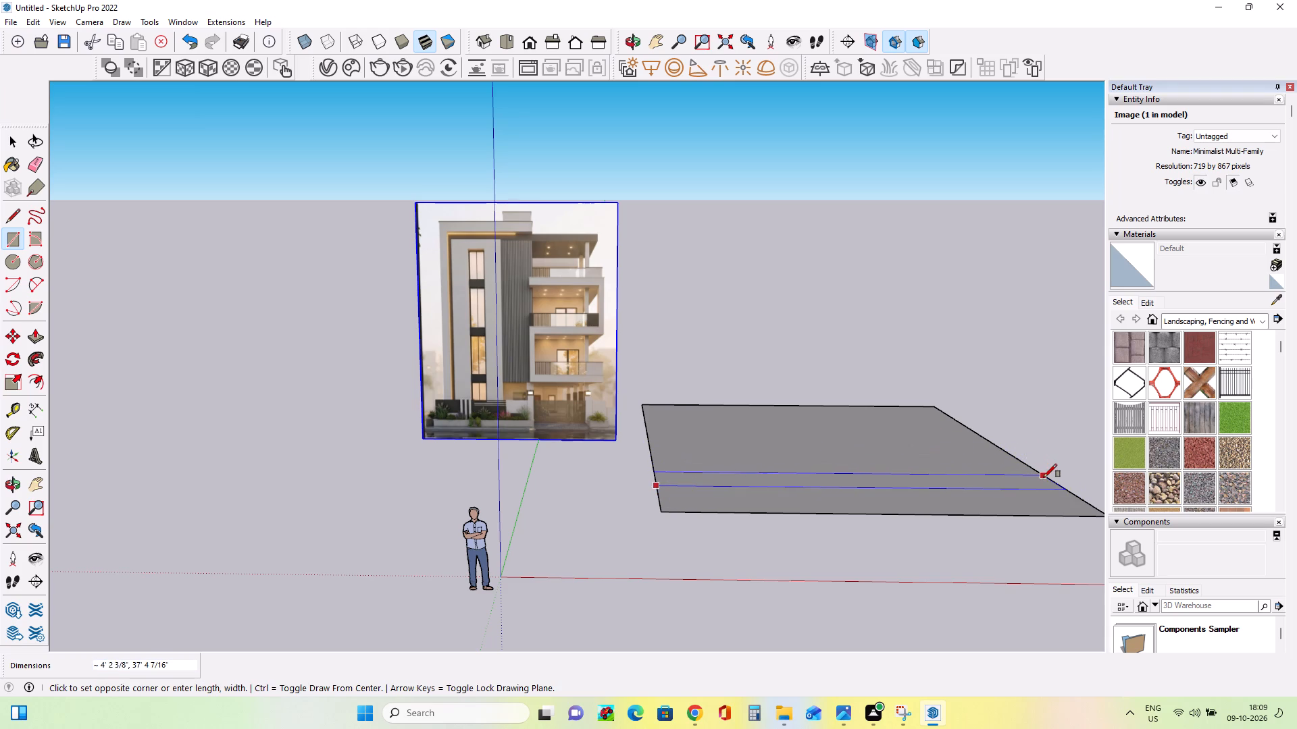
{"action": "left_click", "coordinate": [1044, 478]}
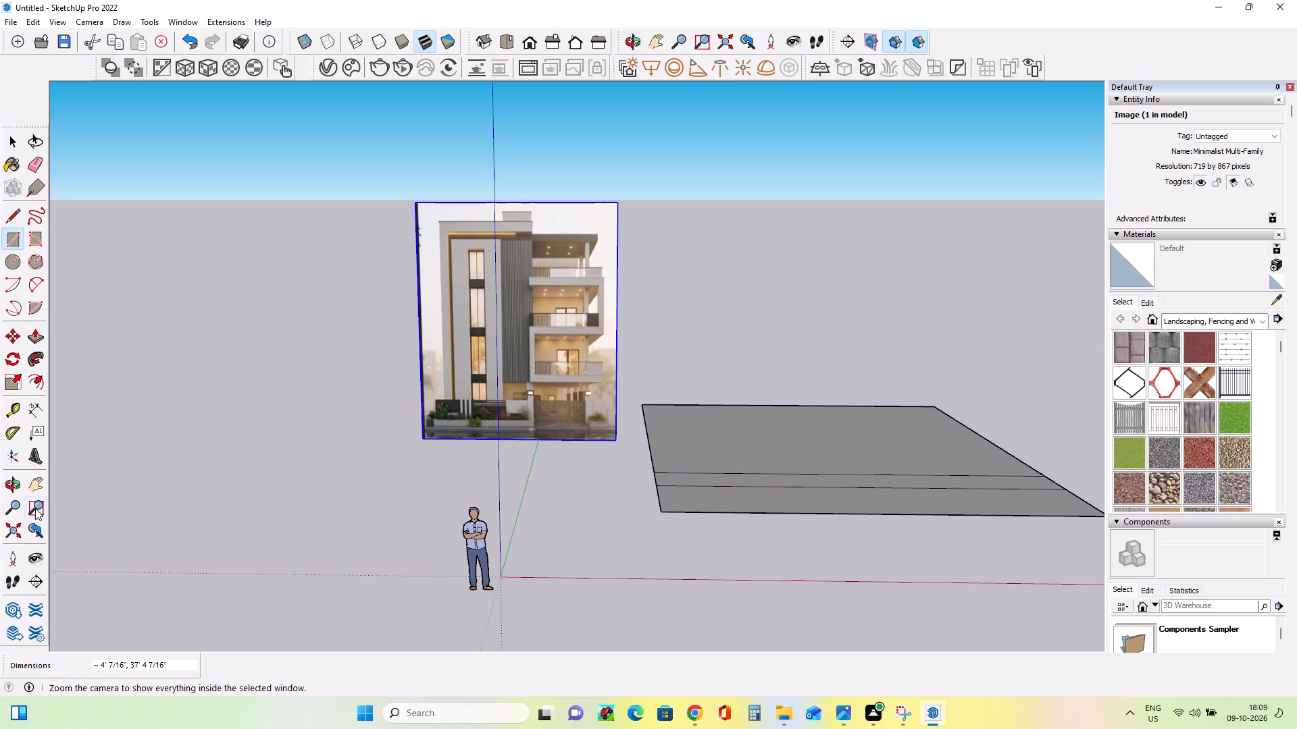
Examine the elevation image's ground floor and gate alongside the divided ground rectangle.
{"action": "left_click", "coordinate": [36, 482]}
{"action": "left_click_drag", "start_coordinate": [773, 482], "coordinate": [665, 501]}
{"action": "scroll", "coordinate": [753, 492], "scroll_direction": "up", "scroll_amount": 1}
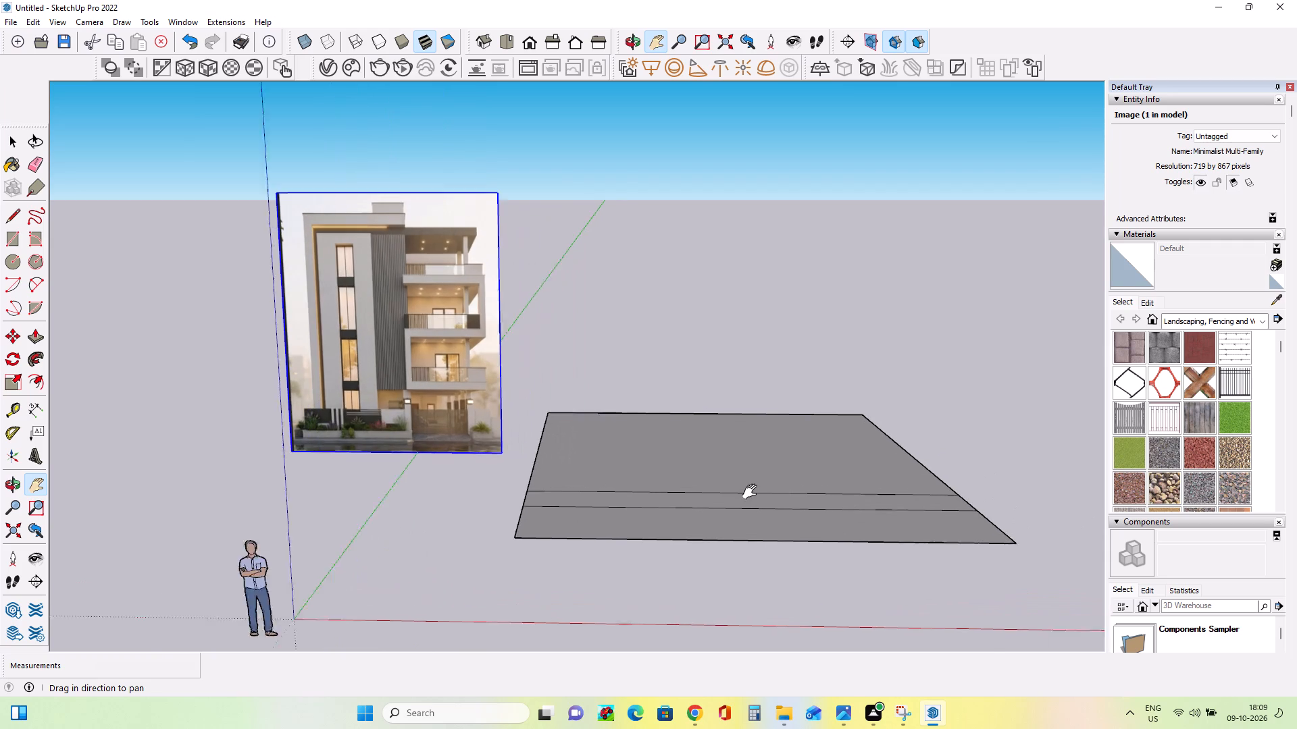
{"action": "scroll", "coordinate": [753, 492], "scroll_direction": "up", "scroll_amount": 1}
{"action": "middle_click", "coordinate": [754, 491]}
{"action": "scroll", "coordinate": [580, 282], "scroll_direction": "up", "scroll_amount": 1}
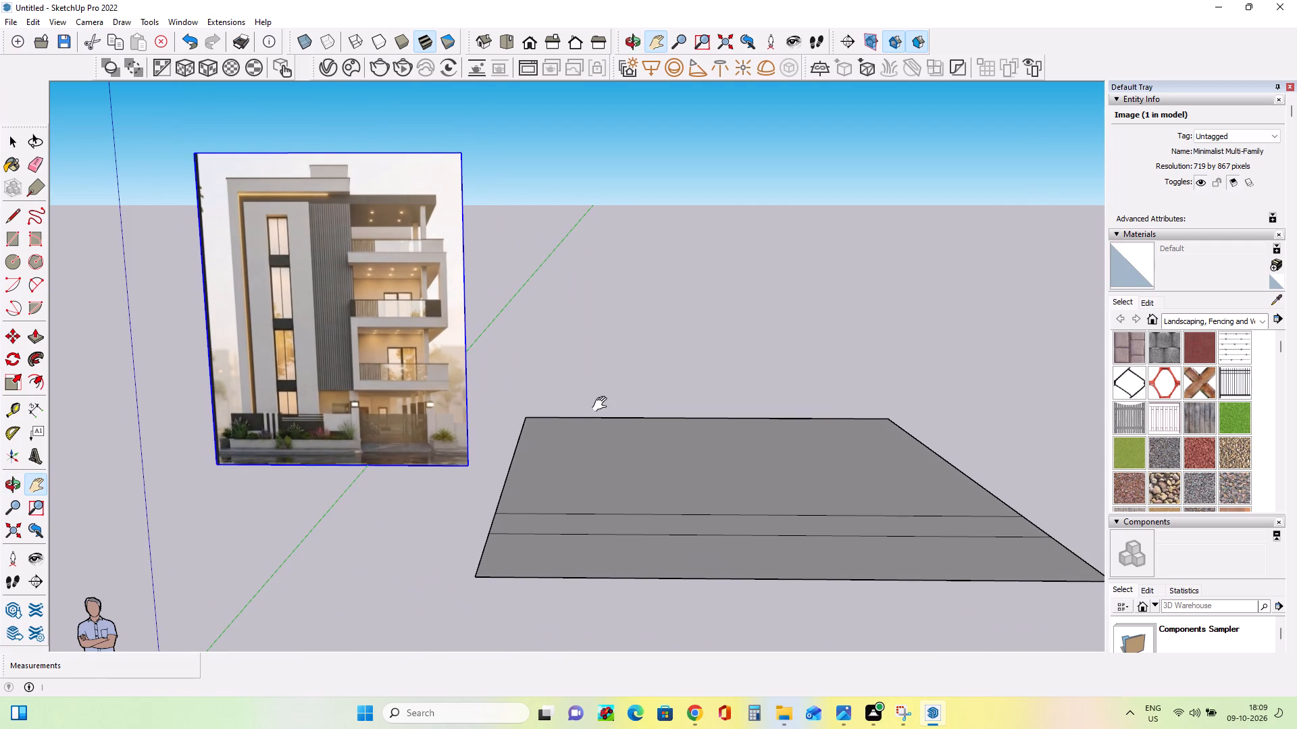
{"action": "scroll", "coordinate": [369, 440], "scroll_direction": "up", "scroll_amount": 2}
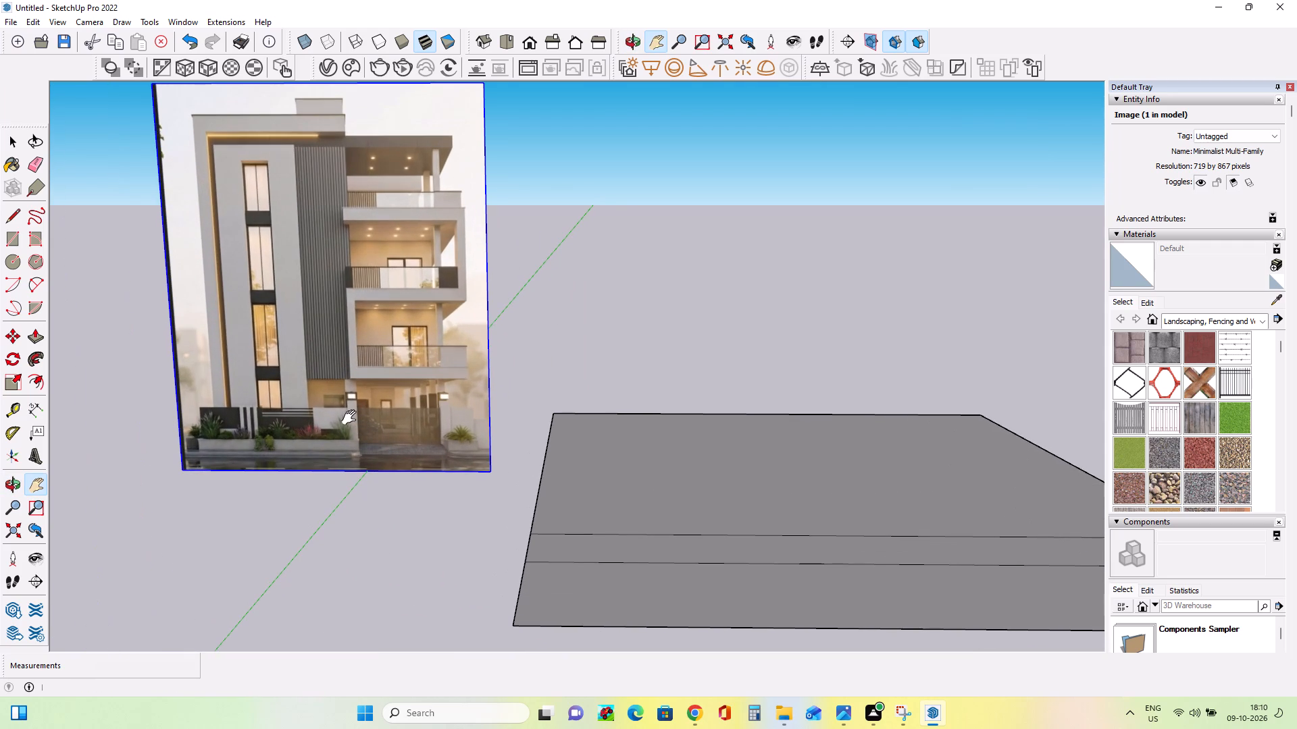
{"action": "middle_click", "coordinate": [352, 417]}
{"action": "scroll", "coordinate": [349, 417], "scroll_direction": "down", "scroll_amount": 2}
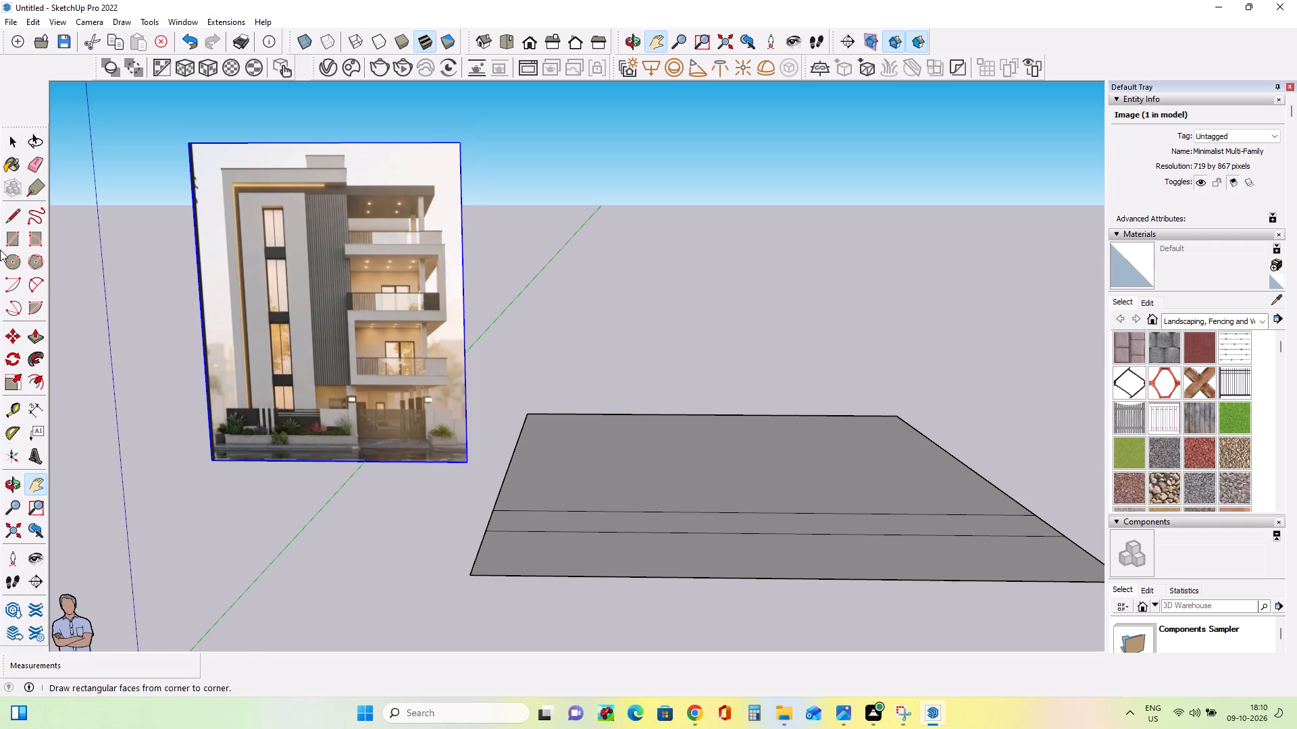
Draw a rectangle about 26' 2" by 18' 8" behind the strip, from the ground's right side edge to its back edge.
{"action": "left_click", "coordinate": [12, 245]}
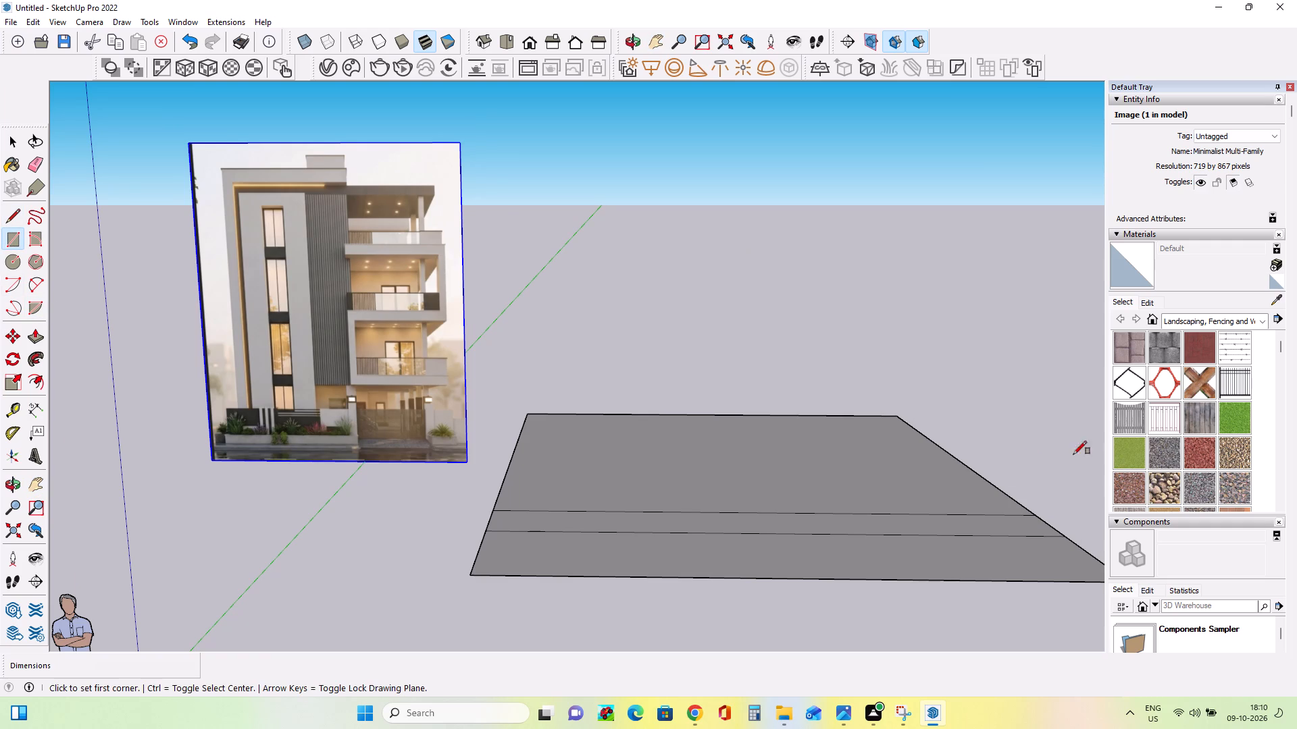
{"action": "left_click", "coordinate": [1030, 515]}
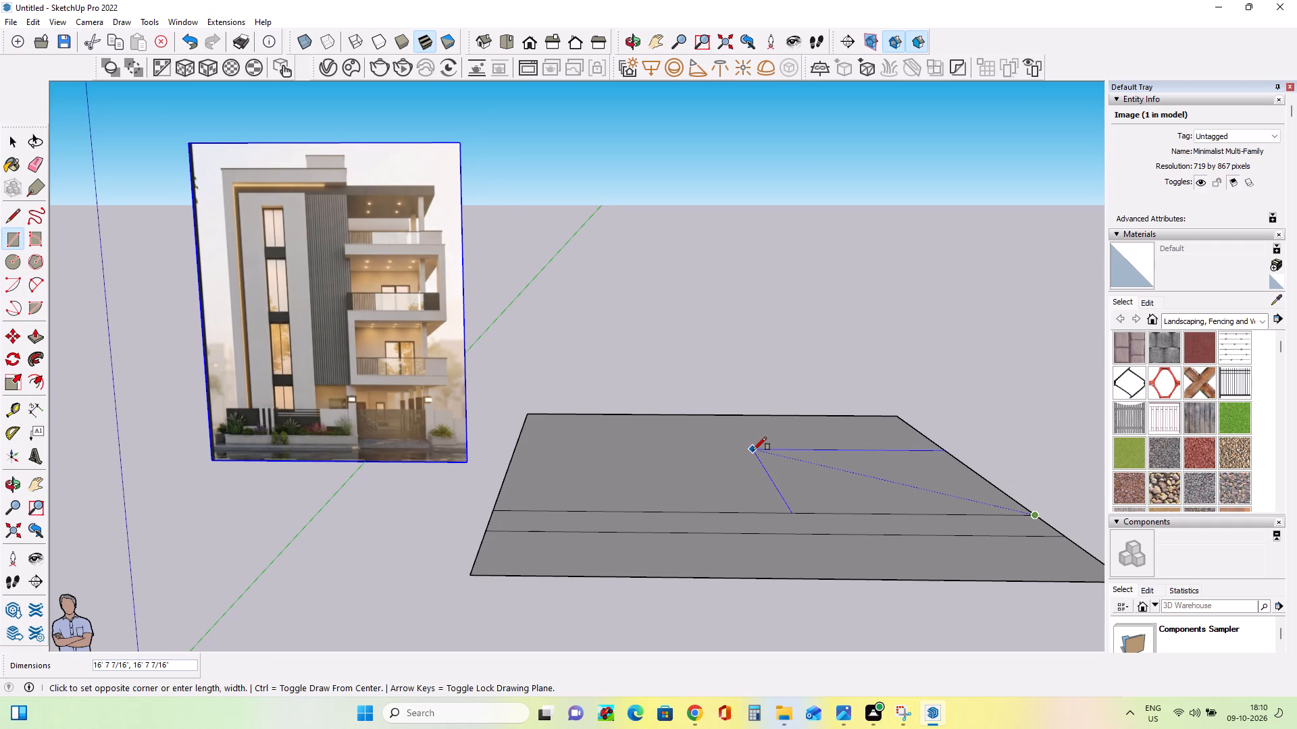
{"action": "key", "text": "Escape"}
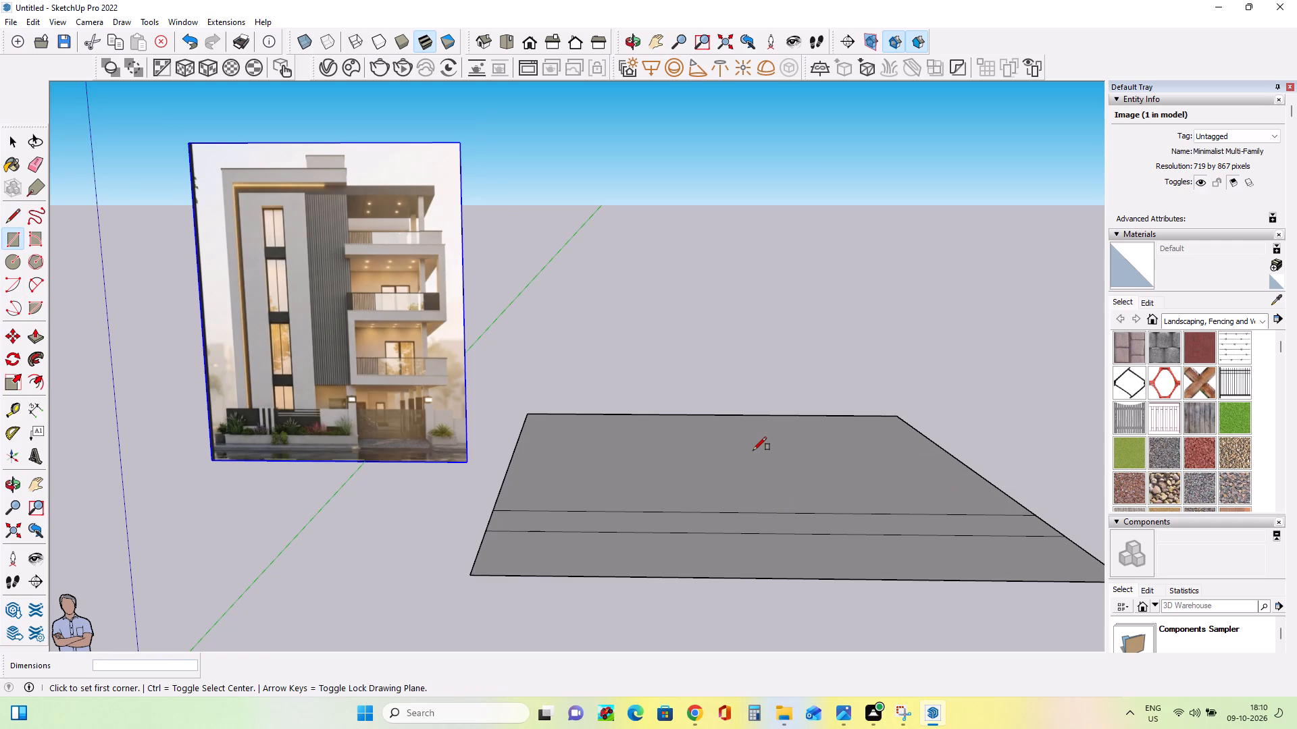
{"action": "middle_click_drag", "start_coordinate": [339, 495], "coordinate": [386, 495]}
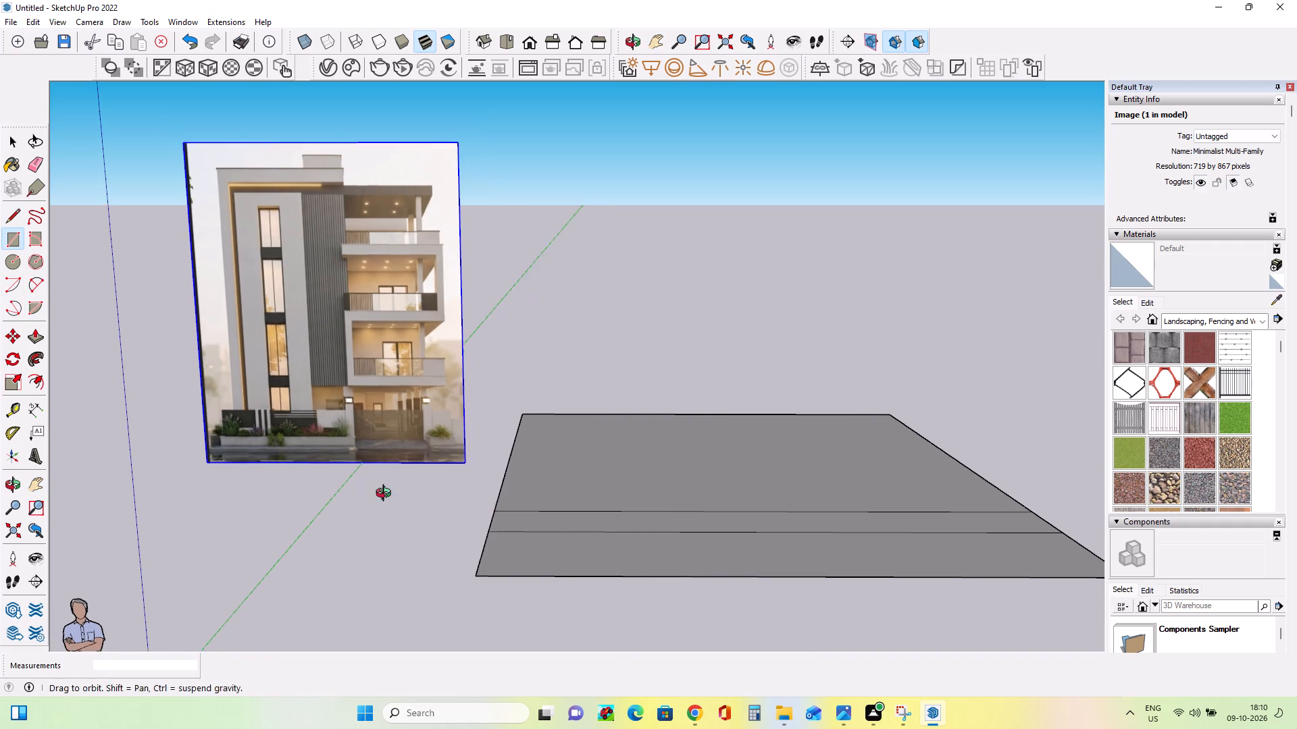
{"action": "middle_click_drag", "start_coordinate": [386, 495], "coordinate": [379, 495]}
{"action": "middle_click_drag", "start_coordinate": [507, 485], "coordinate": [447, 509]}
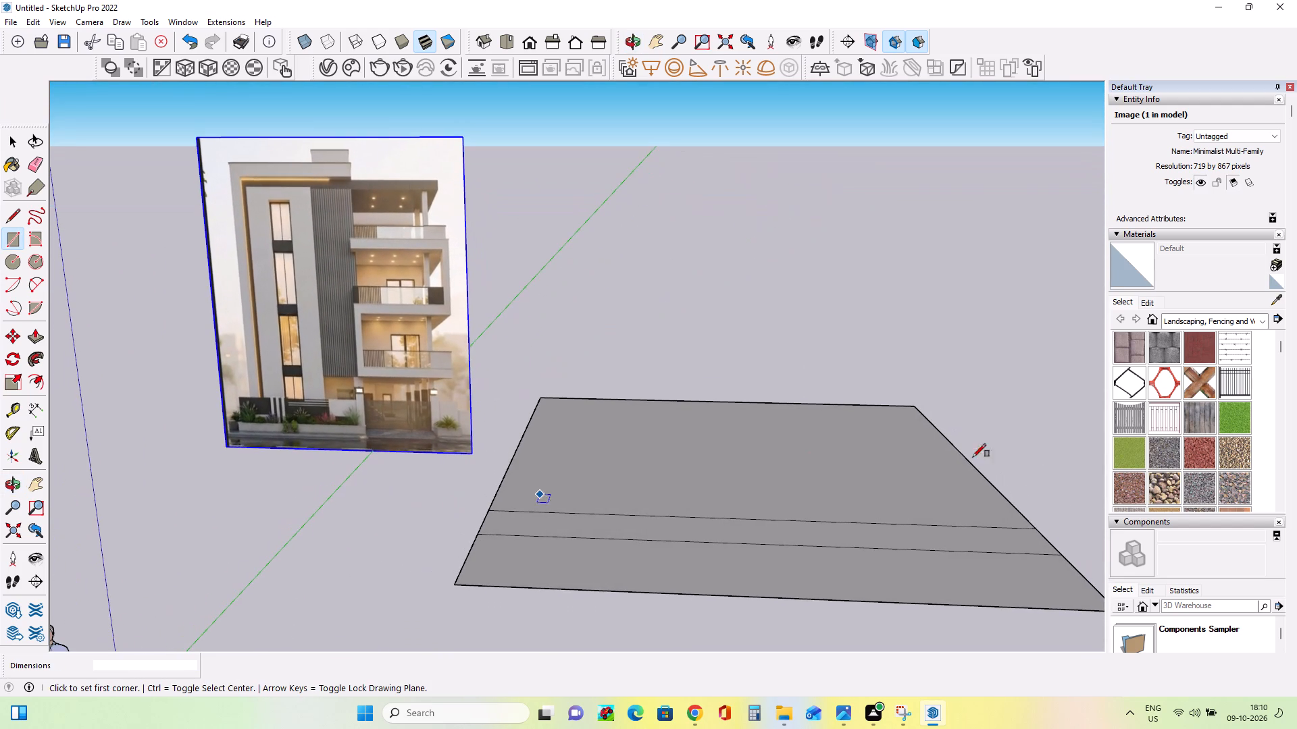
{"action": "left_click", "coordinate": [1016, 509]}
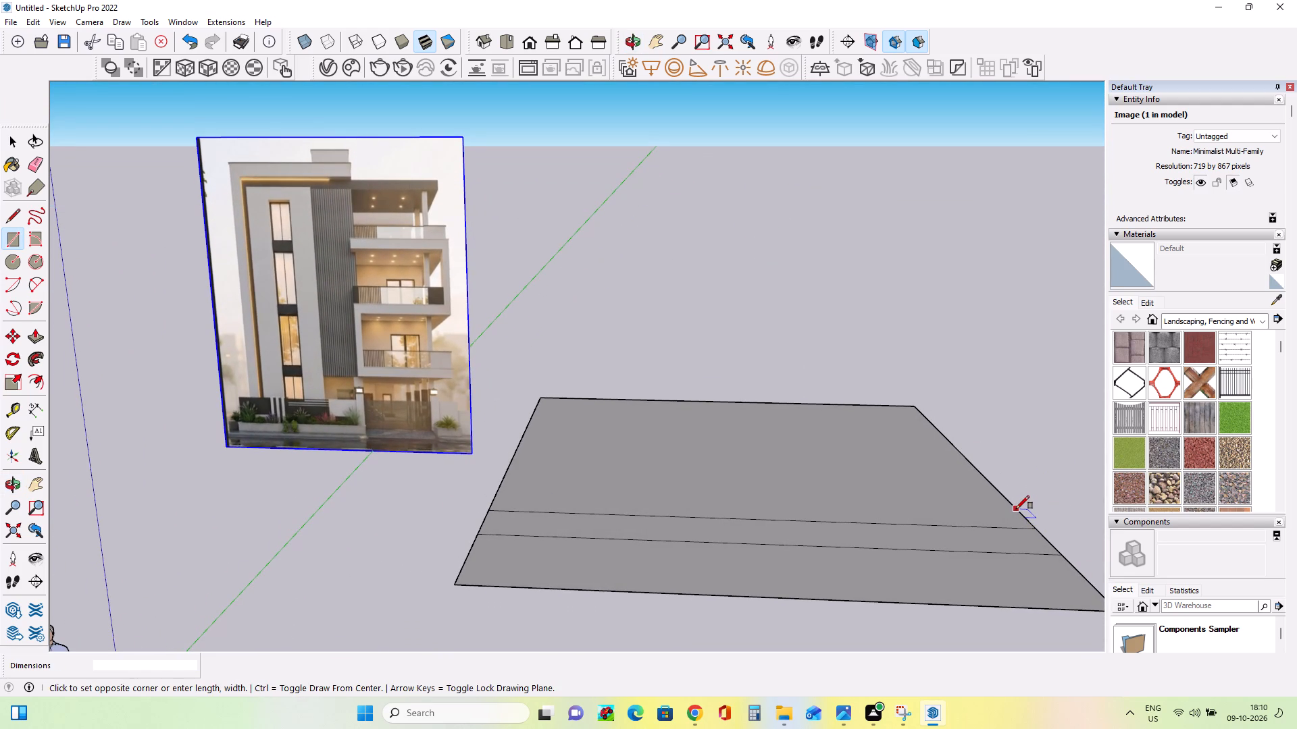
{"action": "left_click", "coordinate": [725, 402]}
Draw an adjoining rectangle about 28' by 18' 7" behind the strip, reaching the ground rectangle's back-left corner.
{"action": "middle_click_drag", "start_coordinate": [819, 563], "coordinate": [851, 568]}
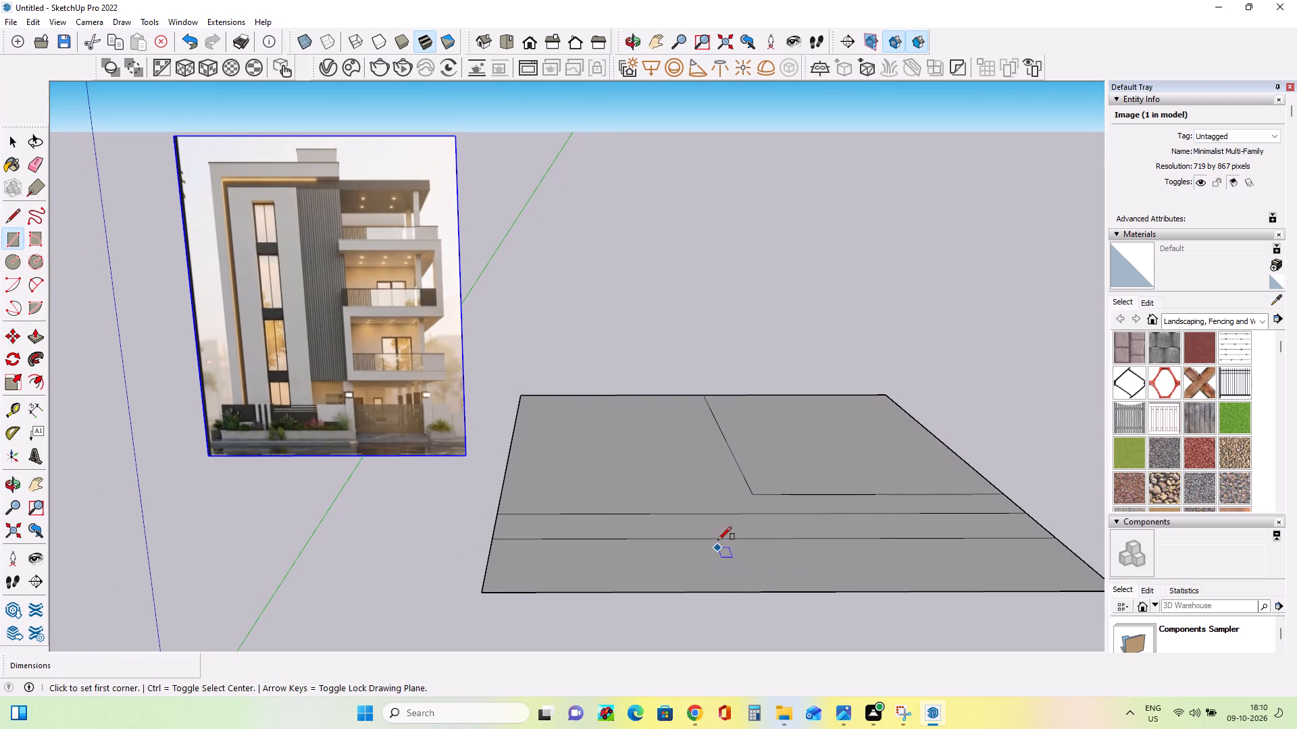
{"action": "scroll", "coordinate": [757, 502], "scroll_direction": "up", "scroll_amount": 6}
{"action": "left_click", "coordinate": [756, 506]}
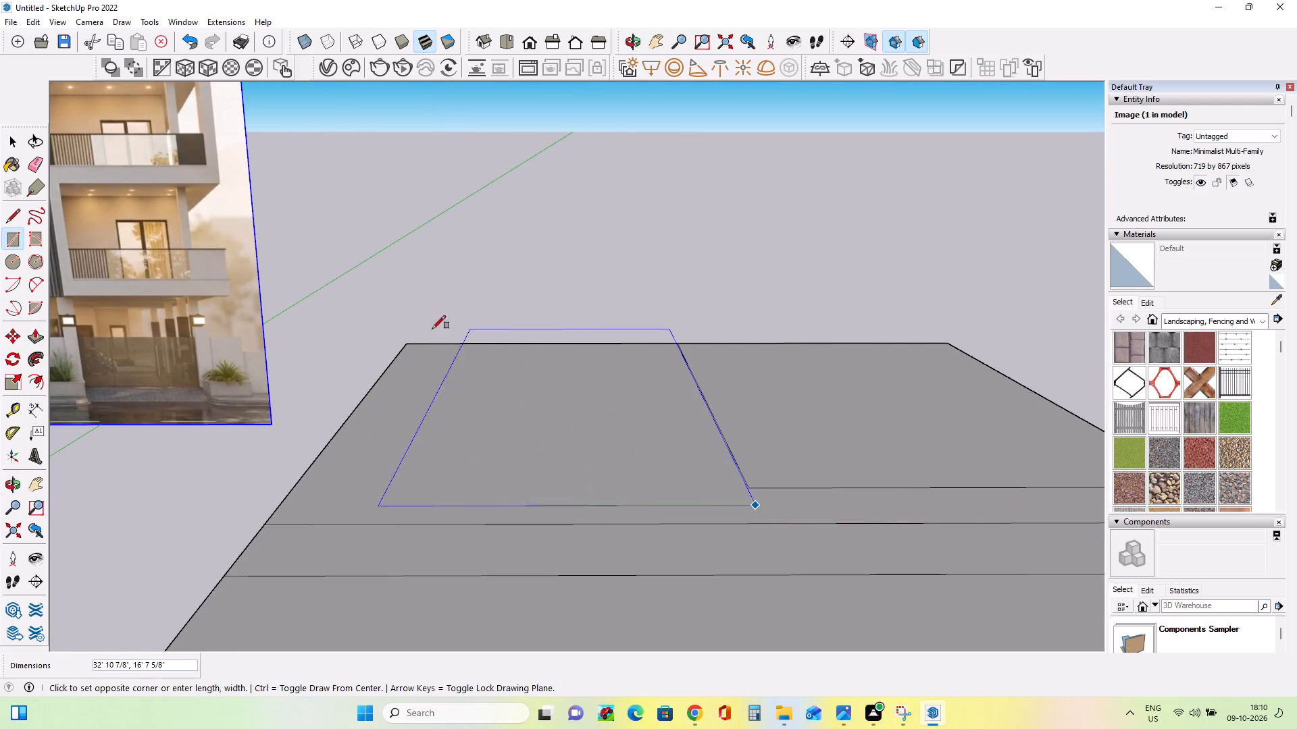
{"action": "left_click", "coordinate": [403, 344]}
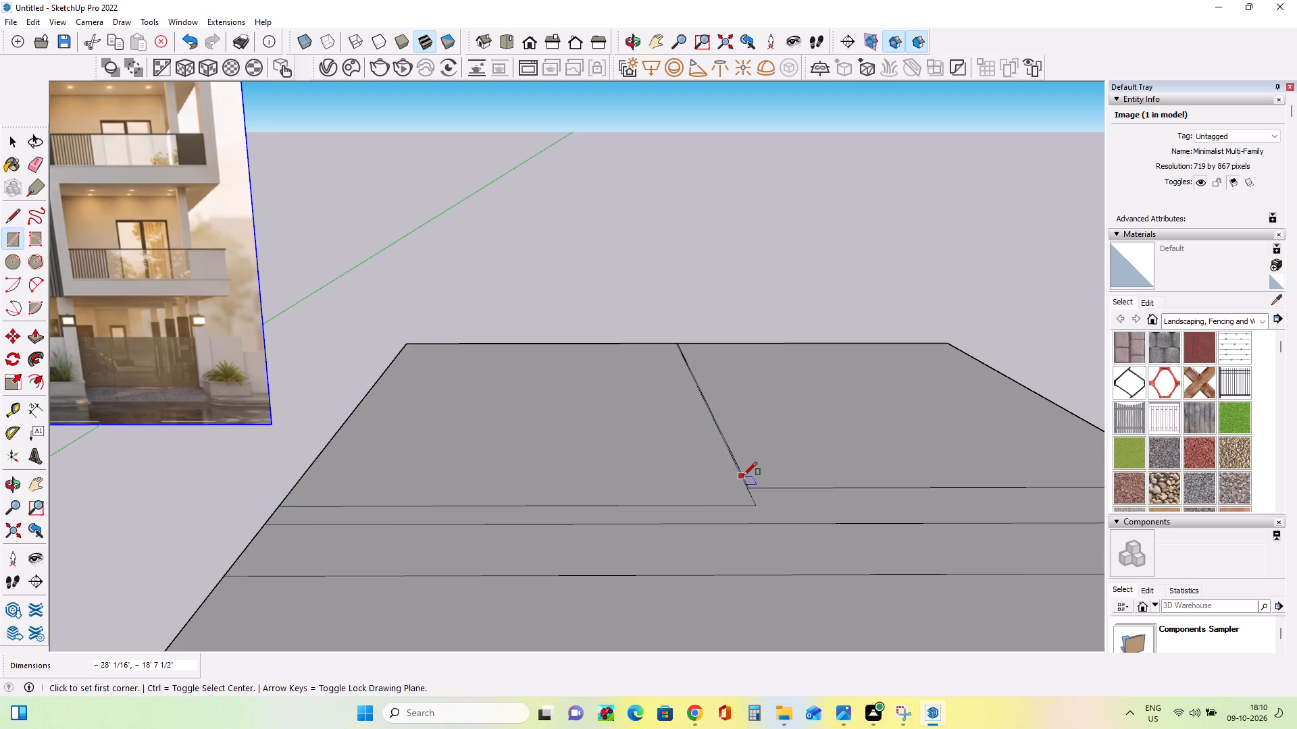
Push/Pull the back-right rectangle up about 7' 1 5/8" into a block.
{"action": "scroll", "coordinate": [744, 475], "scroll_direction": "down", "scroll_amount": 9}
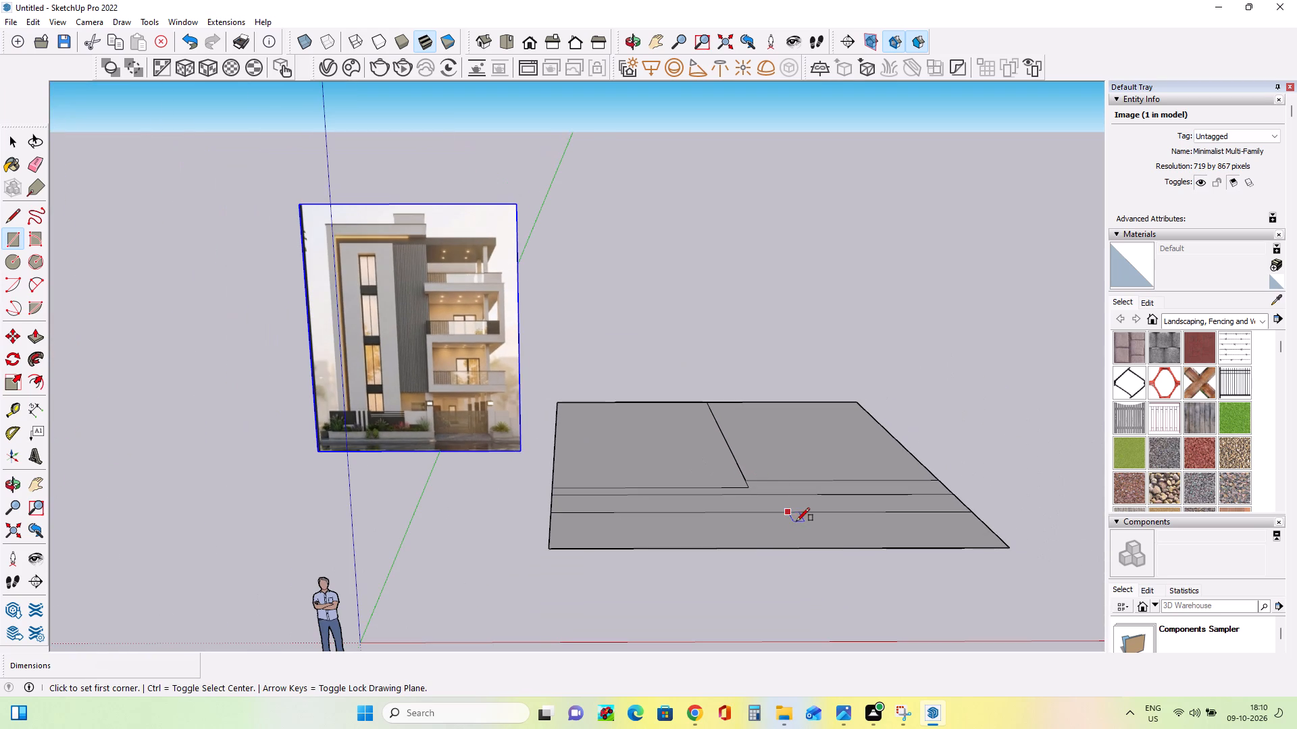
{"action": "middle_click_drag", "start_coordinate": [797, 522], "coordinate": [797, 515]}
{"action": "scroll", "coordinate": [853, 475], "scroll_direction": "up", "scroll_amount": 2}
{"action": "middle_click_drag", "start_coordinate": [854, 475], "coordinate": [855, 483]}
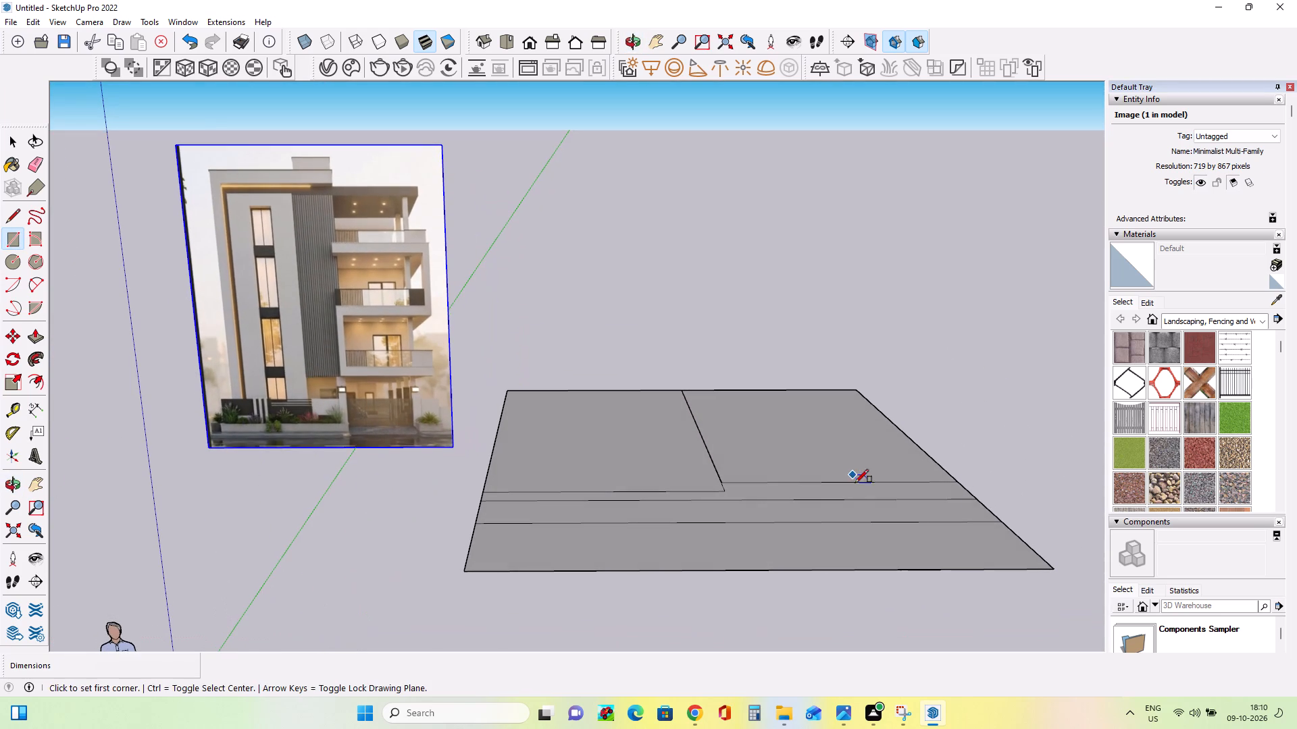
{"action": "left_click", "coordinate": [38, 339]}
{"action": "left_click", "coordinate": [851, 433]}
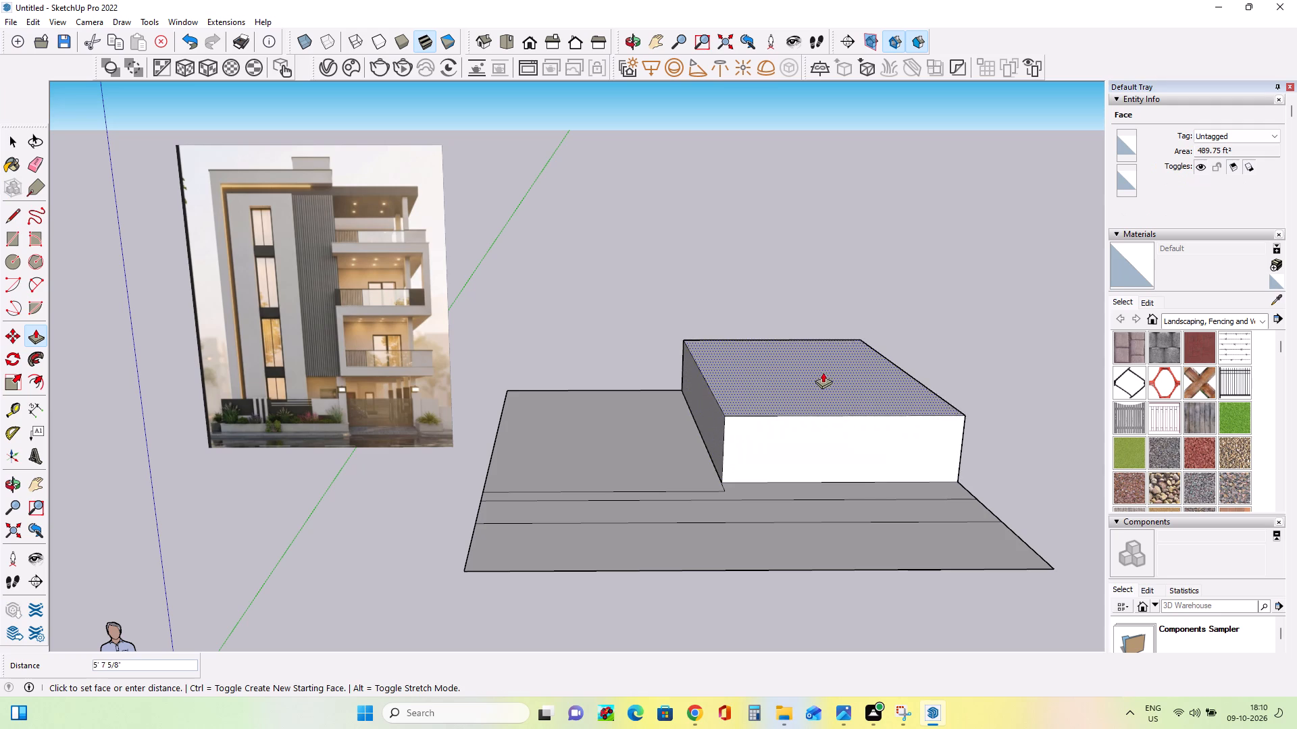
{"action": "left_click", "coordinate": [820, 356]}
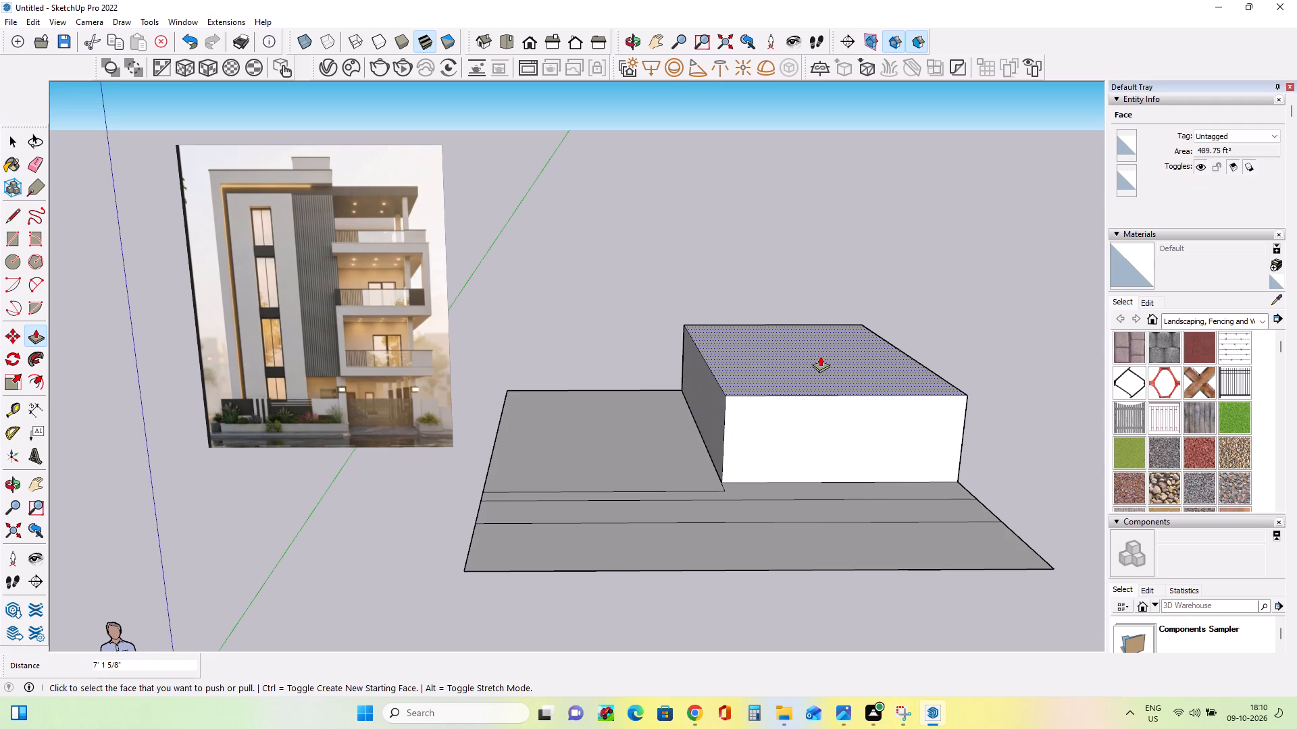
Examine the gate, boundary wall, ground floor and lower balconies in the elevation image against the raised block.
{"action": "middle_click_drag", "start_coordinate": [874, 490], "coordinate": [848, 485]}
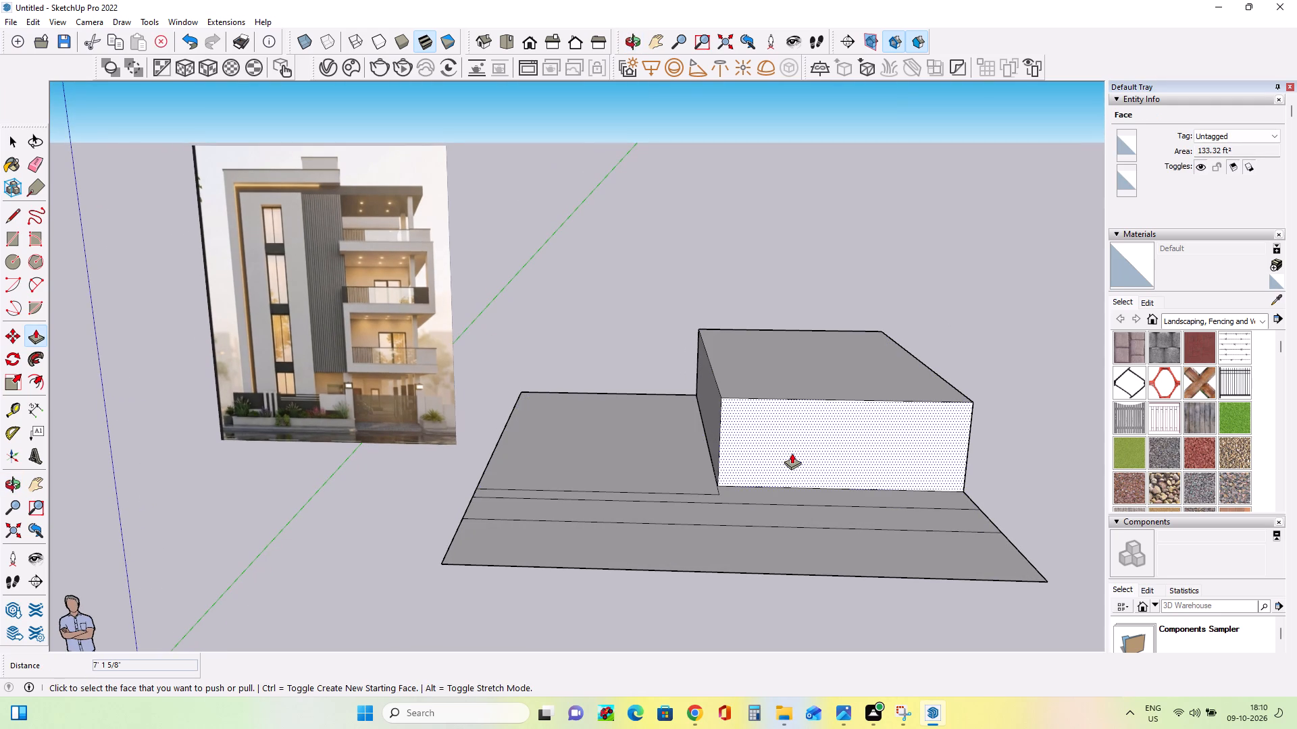
{"action": "scroll", "coordinate": [381, 386], "scroll_direction": "up", "scroll_amount": 9}
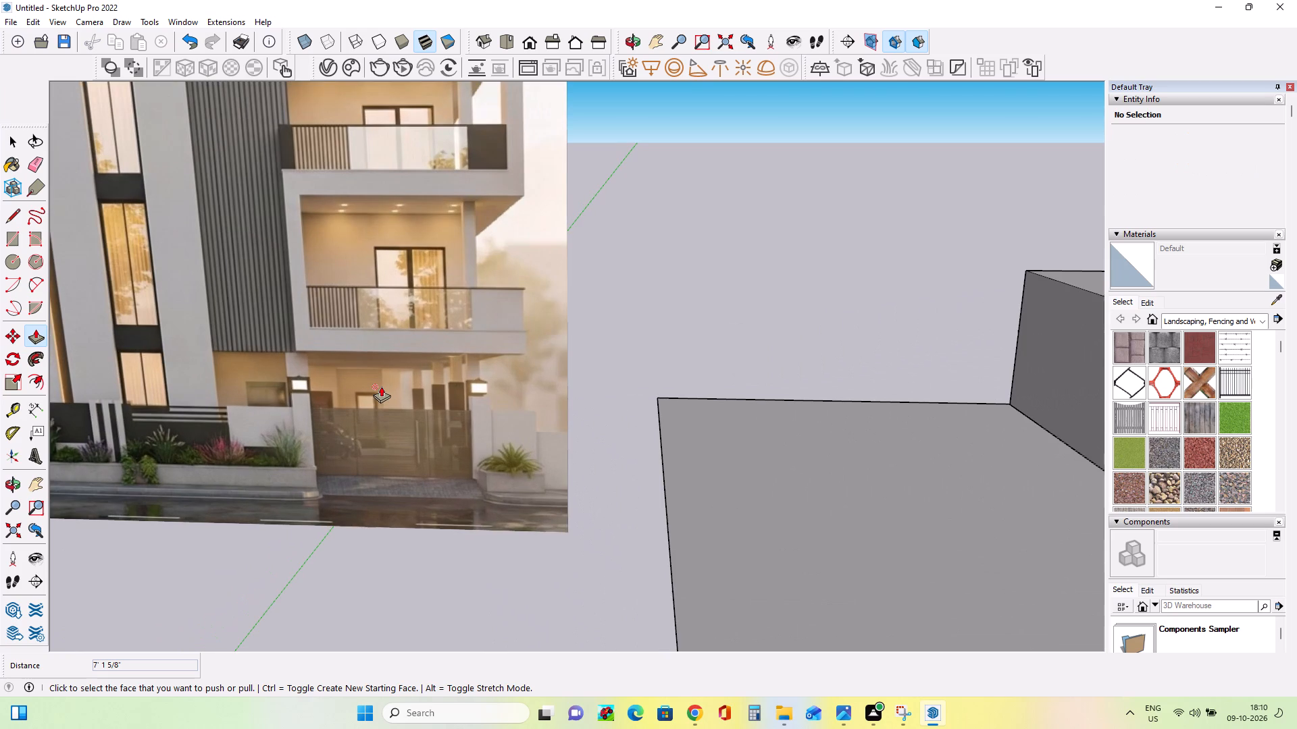
{"action": "middle_click_drag", "start_coordinate": [411, 411], "coordinate": [319, 423]}
{"action": "middle_click_drag", "start_coordinate": [319, 423], "coordinate": [395, 402]}
{"action": "scroll", "coordinate": [396, 402], "scroll_direction": "down", "scroll_amount": 14}
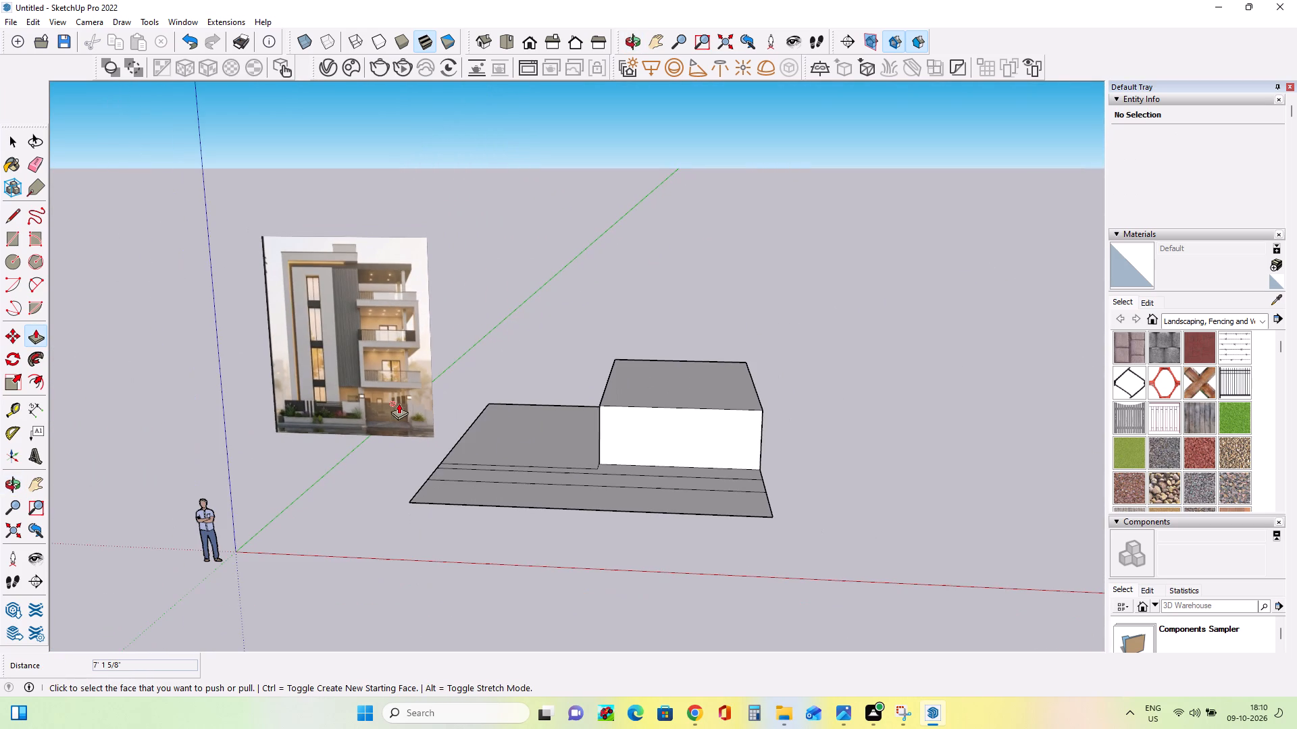
{"action": "middle_click_drag", "start_coordinate": [436, 443], "coordinate": [449, 423]}
{"action": "scroll", "coordinate": [360, 410], "scroll_direction": "up", "scroll_amount": 13}
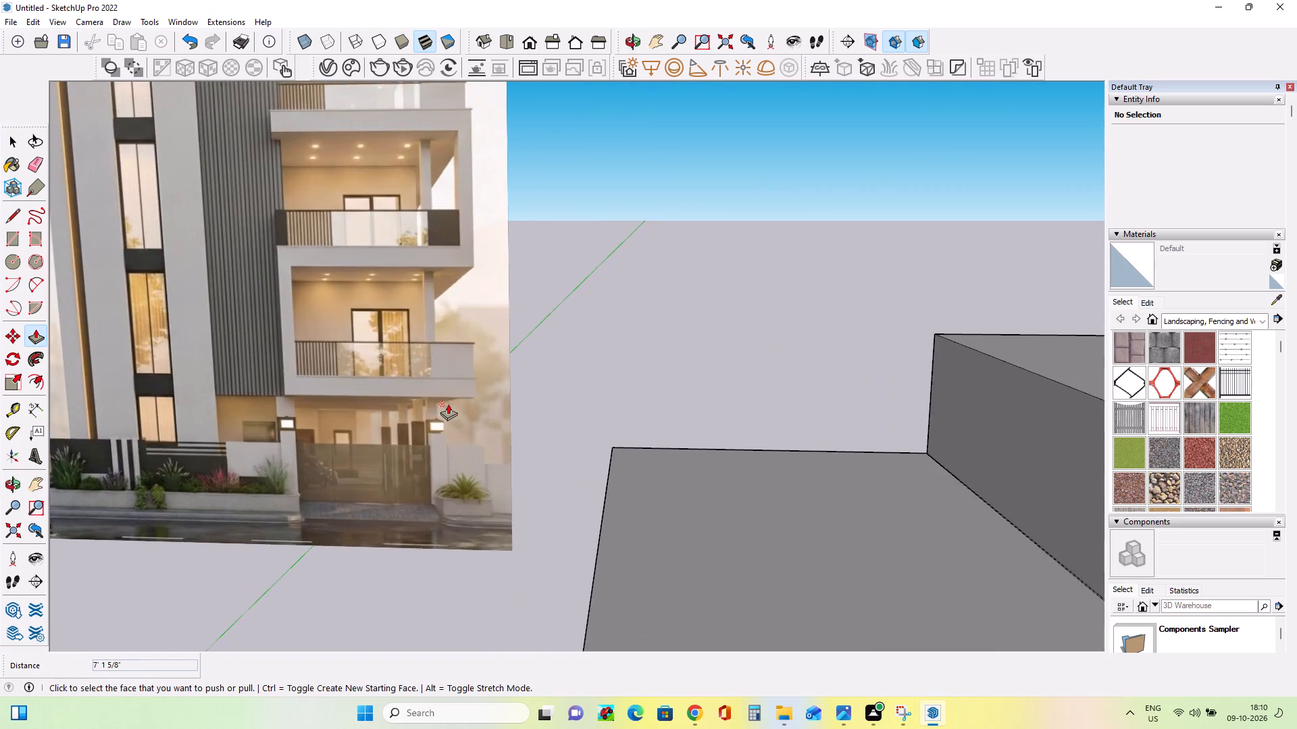
{"action": "scroll", "coordinate": [448, 404], "scroll_direction": "up", "scroll_amount": 1}
{"action": "scroll", "coordinate": [448, 404], "scroll_direction": "down", "scroll_amount": 1}
{"action": "scroll", "coordinate": [448, 404], "scroll_direction": "up", "scroll_amount": 6}
{"action": "middle_click_drag", "start_coordinate": [507, 480], "coordinate": [472, 480]}
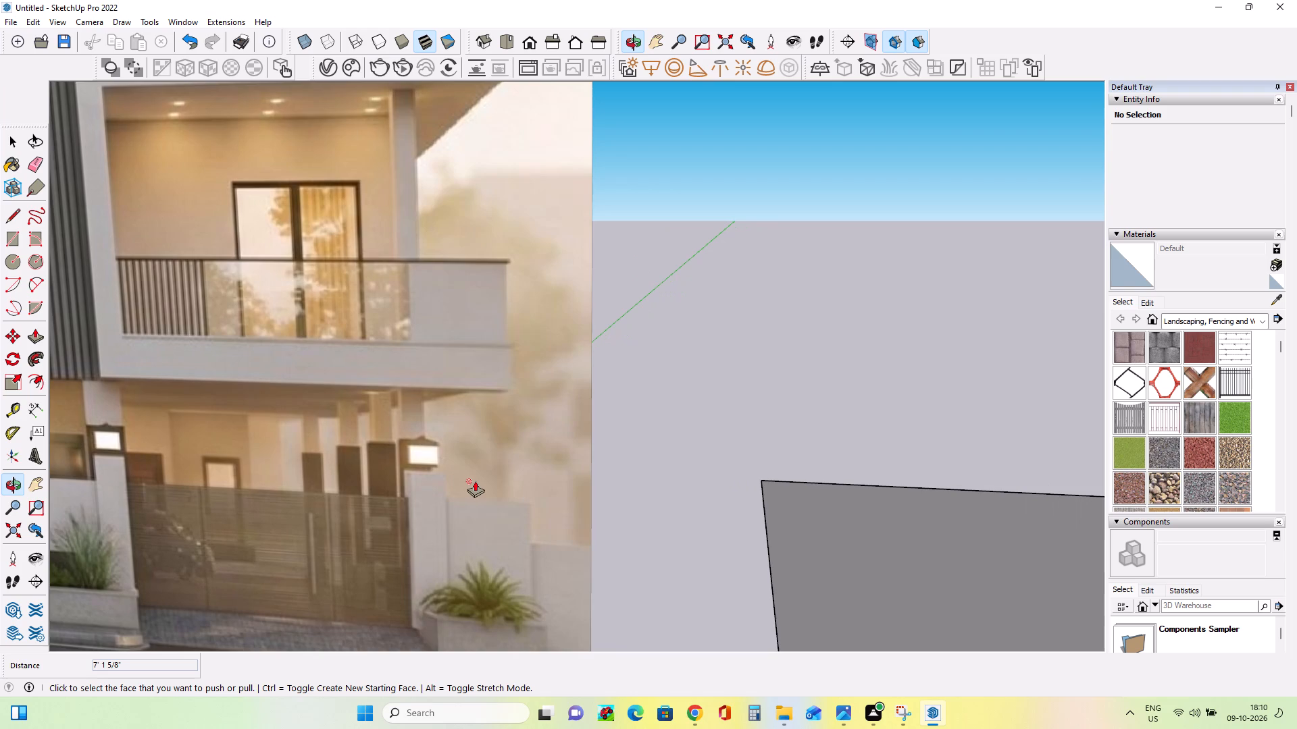
{"action": "scroll", "coordinate": [475, 481], "scroll_direction": "down", "scroll_amount": 4}
{"action": "middle_click", "coordinate": [472, 481]}
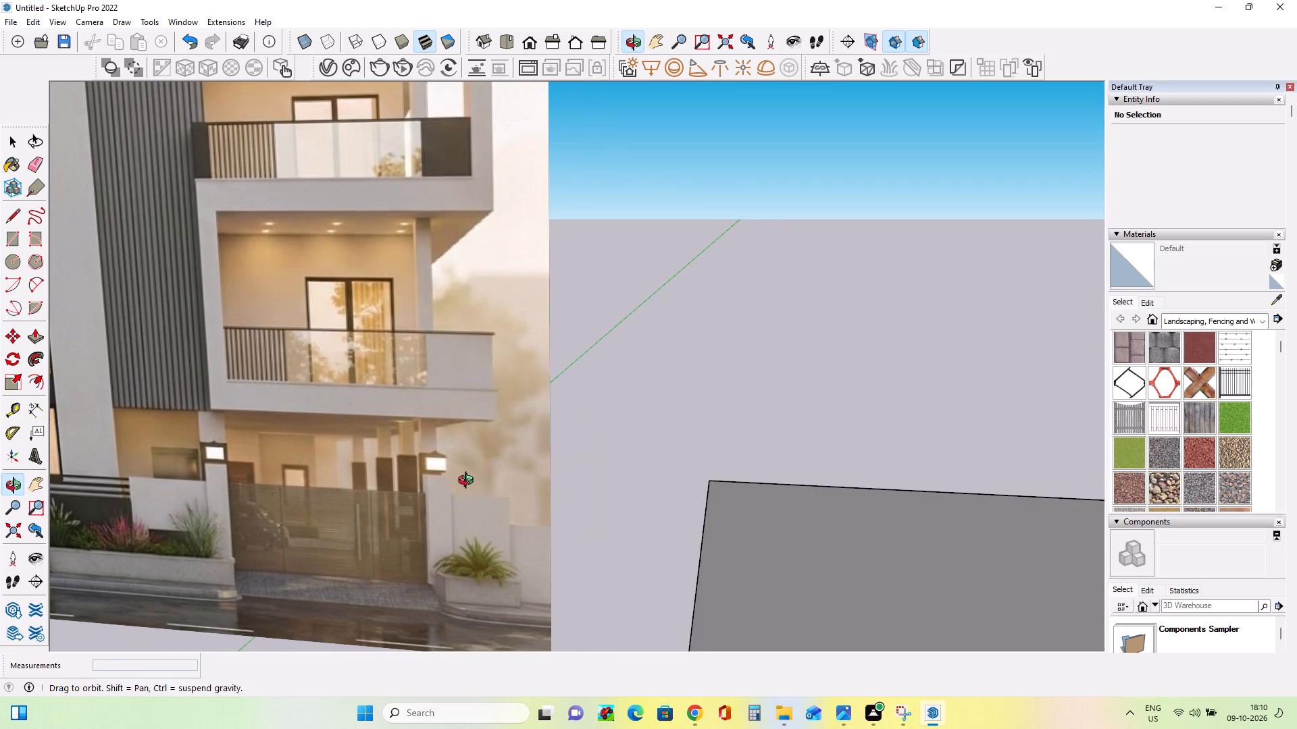
{"action": "scroll", "coordinate": [476, 482], "scroll_direction": "down", "scroll_amount": 2}
{"action": "middle_click_drag", "start_coordinate": [368, 500], "coordinate": [382, 497]}
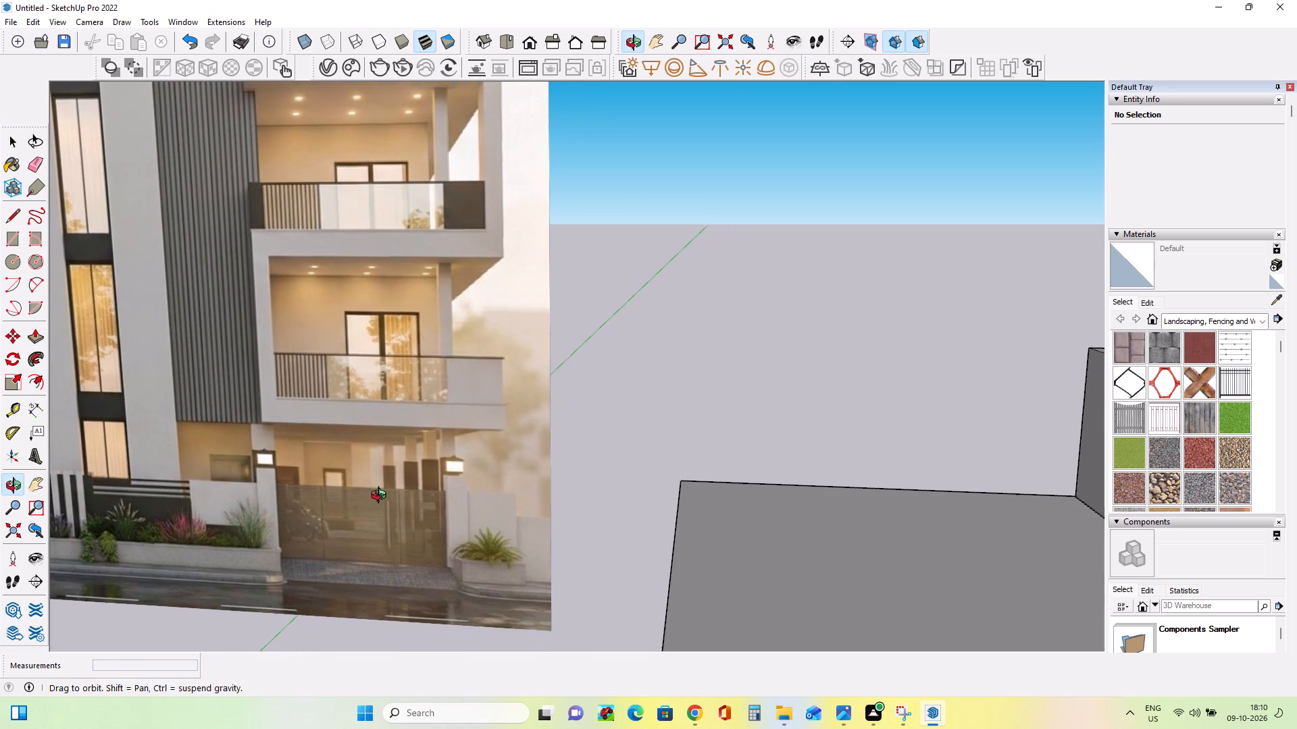
{"action": "middle_click_drag", "start_coordinate": [382, 497], "coordinate": [384, 494]}
{"action": "scroll", "coordinate": [384, 494], "scroll_direction": "down", "scroll_amount": 17}
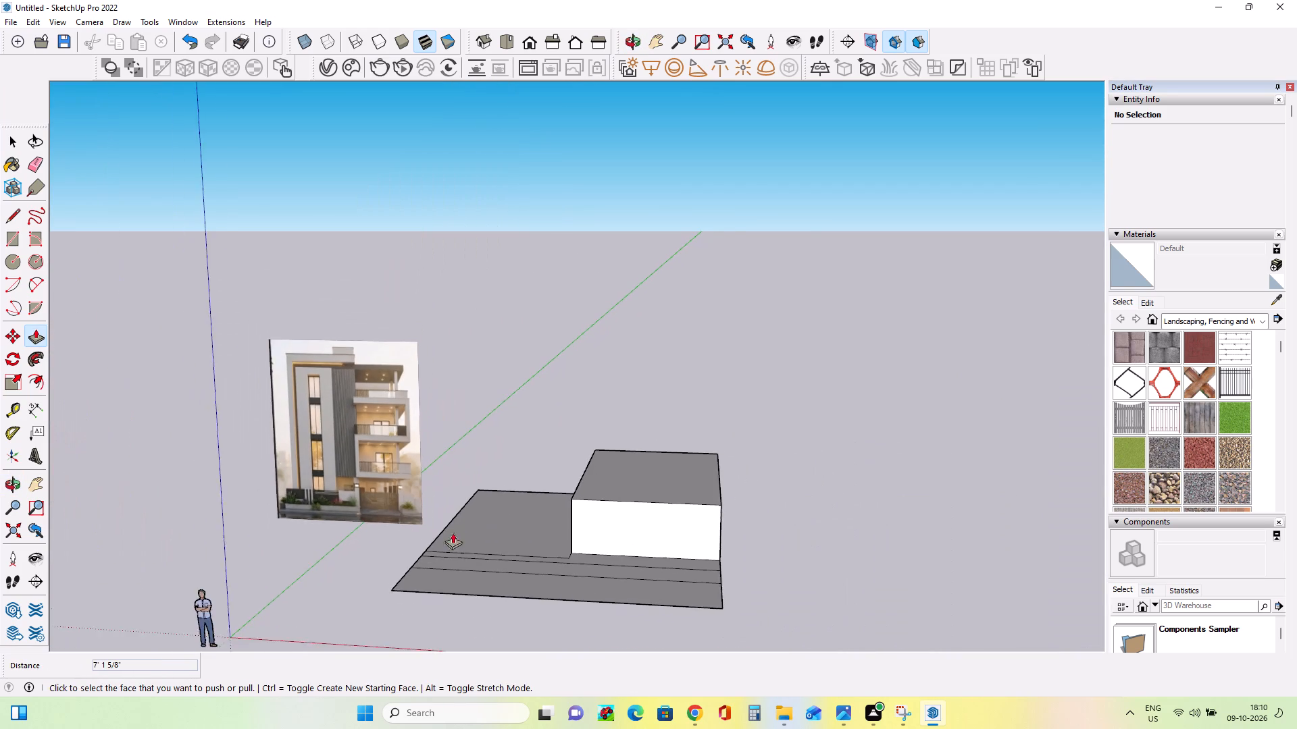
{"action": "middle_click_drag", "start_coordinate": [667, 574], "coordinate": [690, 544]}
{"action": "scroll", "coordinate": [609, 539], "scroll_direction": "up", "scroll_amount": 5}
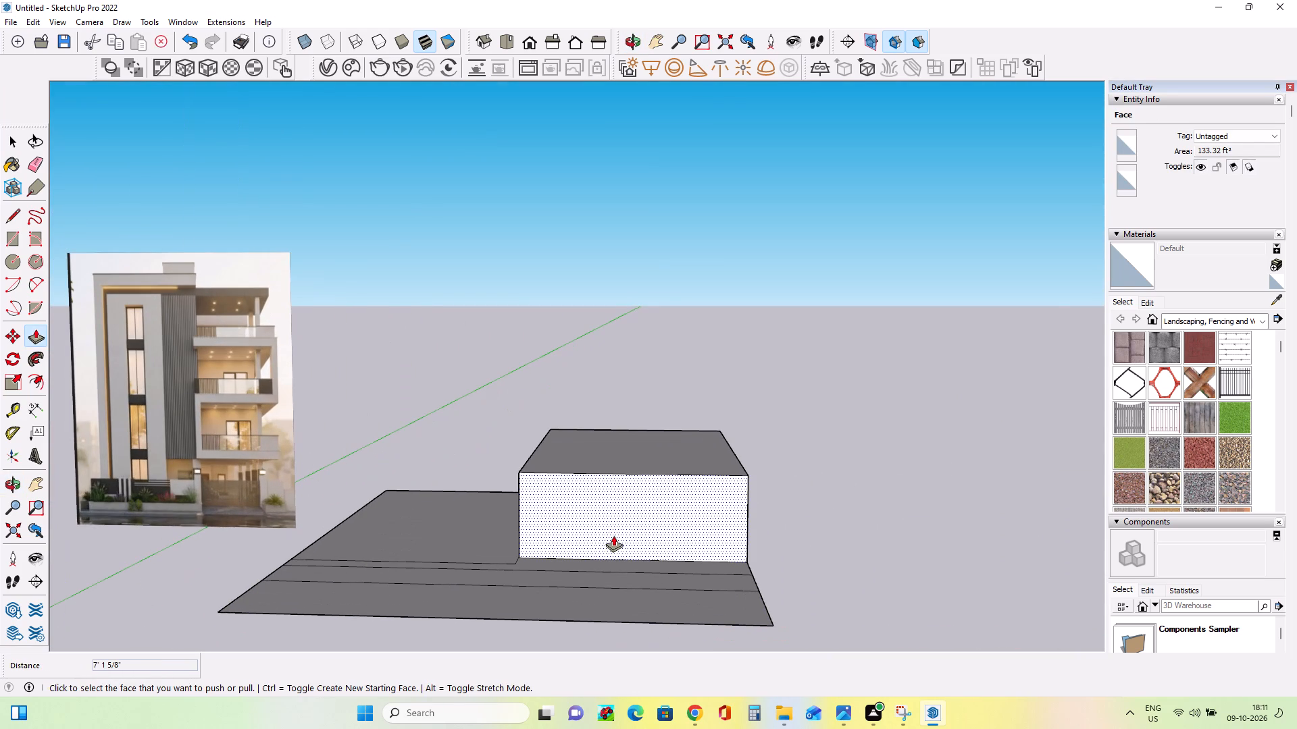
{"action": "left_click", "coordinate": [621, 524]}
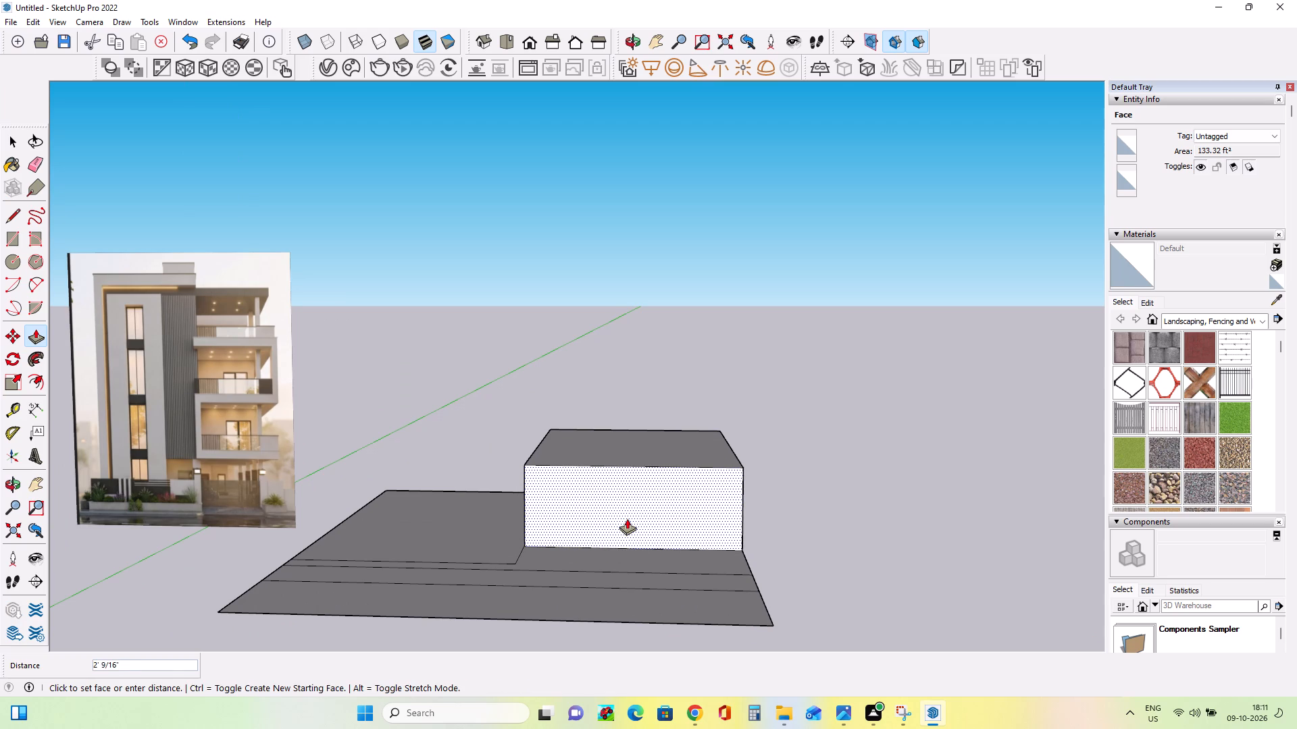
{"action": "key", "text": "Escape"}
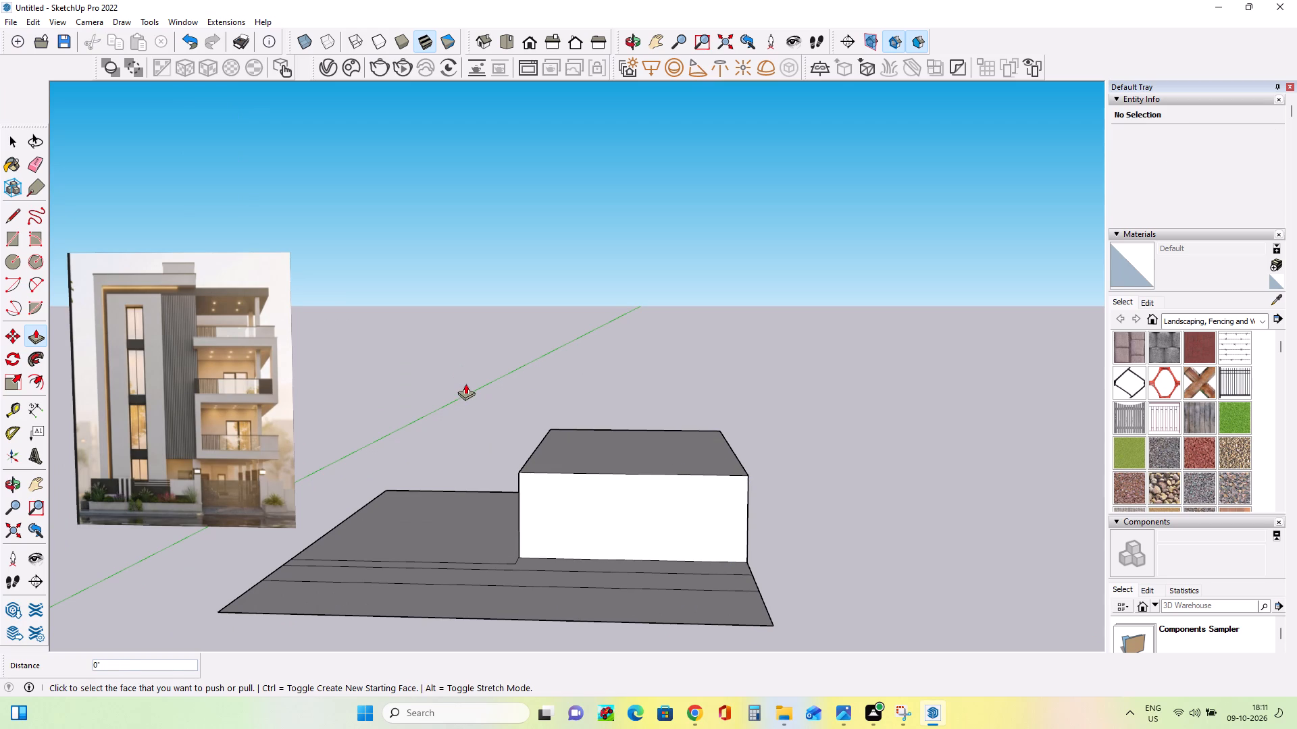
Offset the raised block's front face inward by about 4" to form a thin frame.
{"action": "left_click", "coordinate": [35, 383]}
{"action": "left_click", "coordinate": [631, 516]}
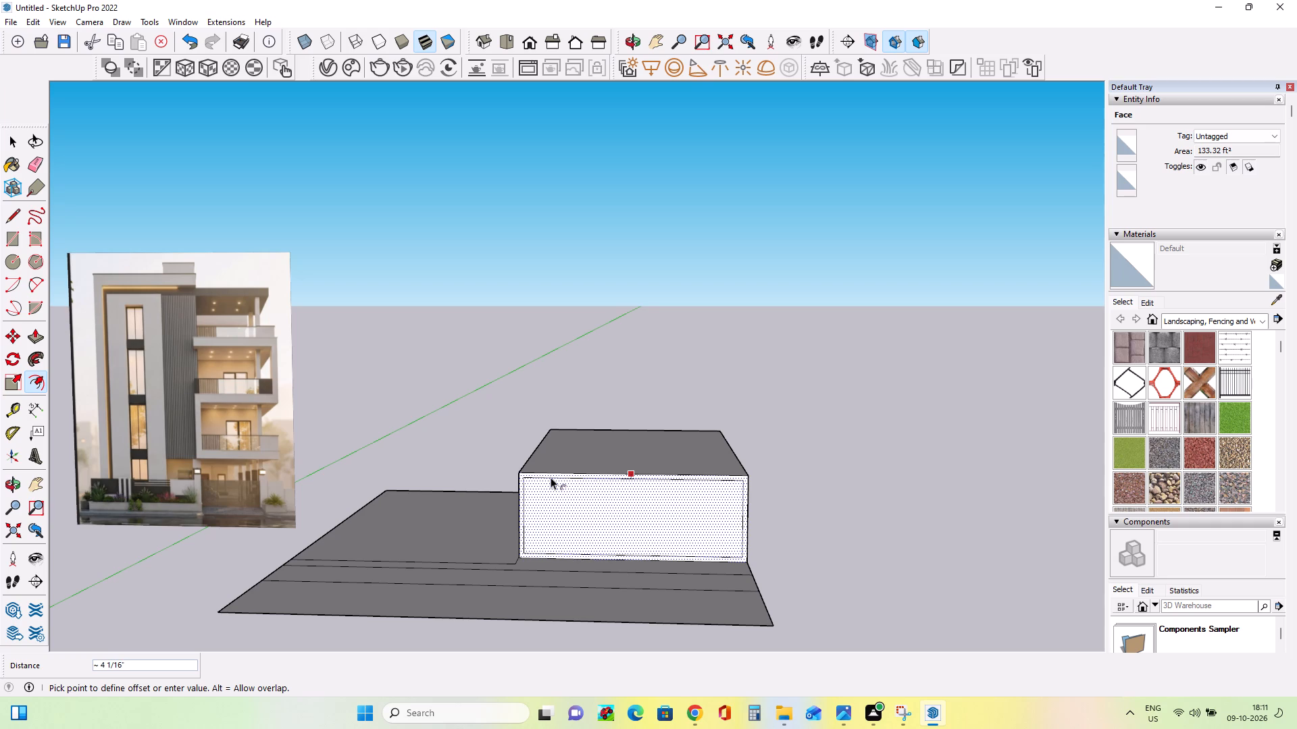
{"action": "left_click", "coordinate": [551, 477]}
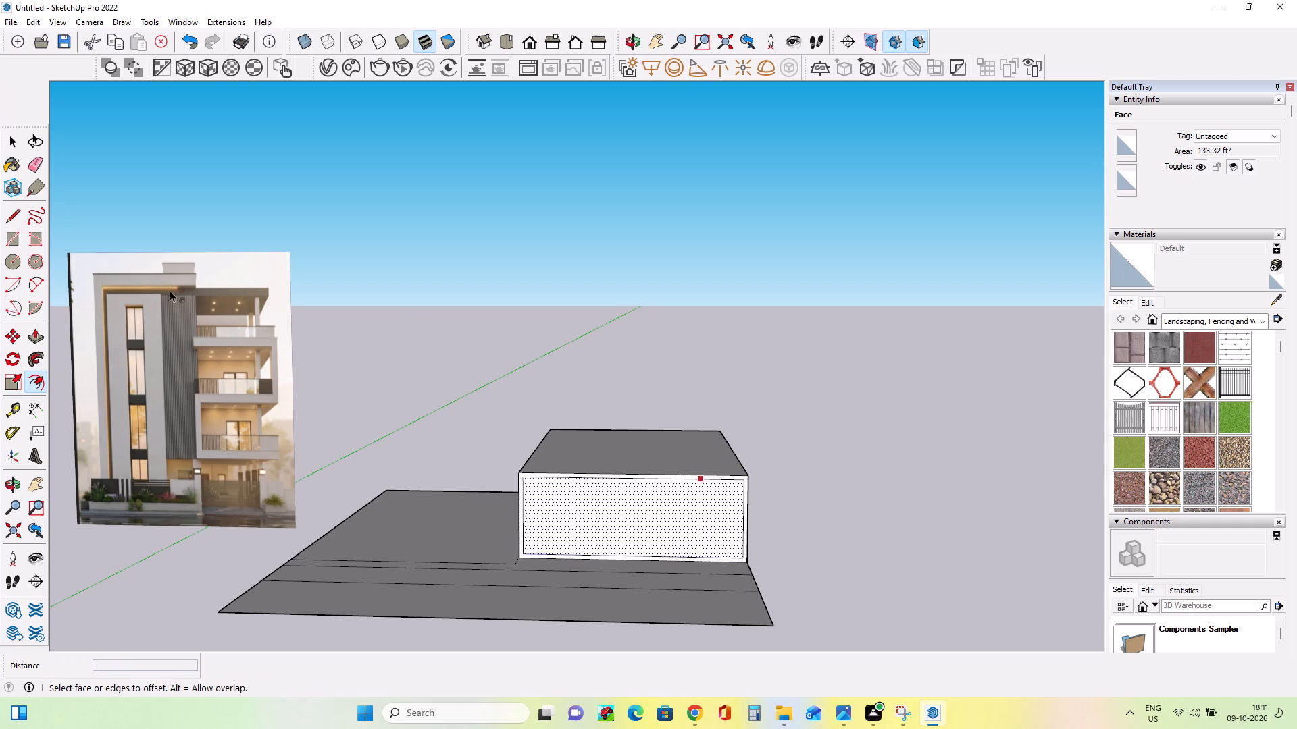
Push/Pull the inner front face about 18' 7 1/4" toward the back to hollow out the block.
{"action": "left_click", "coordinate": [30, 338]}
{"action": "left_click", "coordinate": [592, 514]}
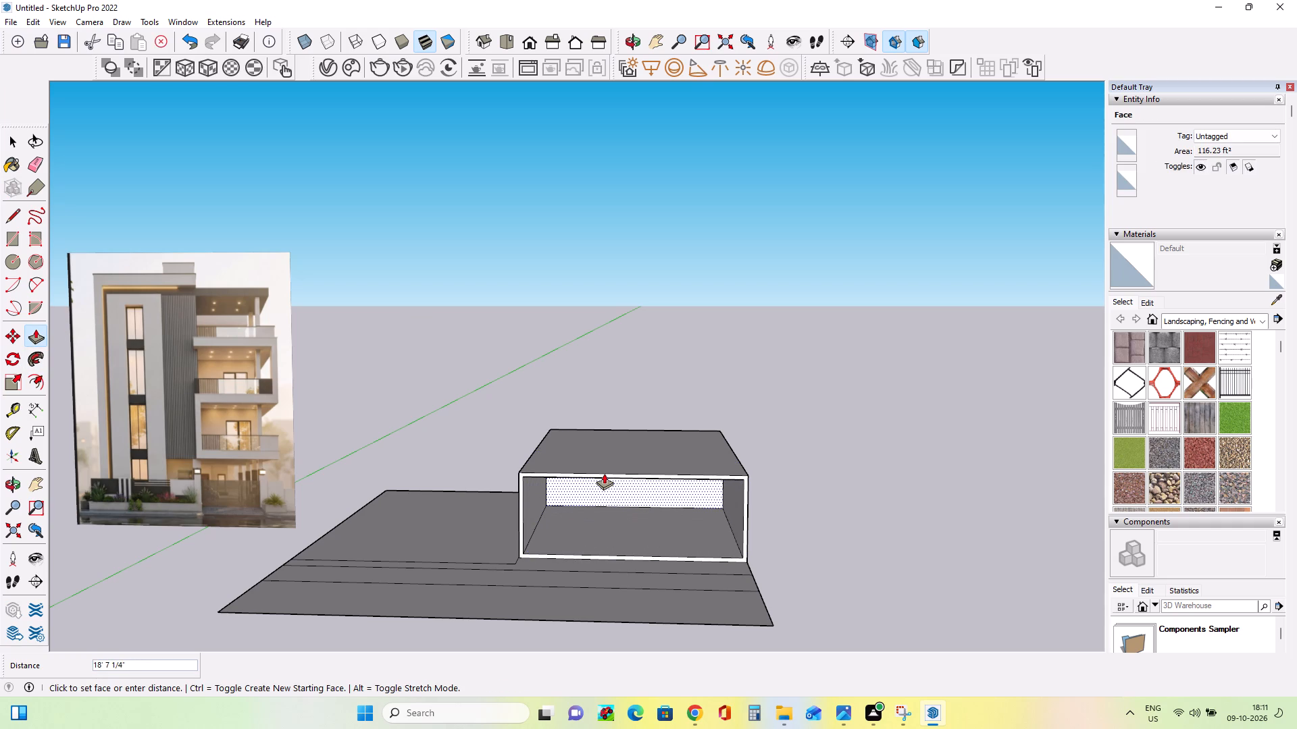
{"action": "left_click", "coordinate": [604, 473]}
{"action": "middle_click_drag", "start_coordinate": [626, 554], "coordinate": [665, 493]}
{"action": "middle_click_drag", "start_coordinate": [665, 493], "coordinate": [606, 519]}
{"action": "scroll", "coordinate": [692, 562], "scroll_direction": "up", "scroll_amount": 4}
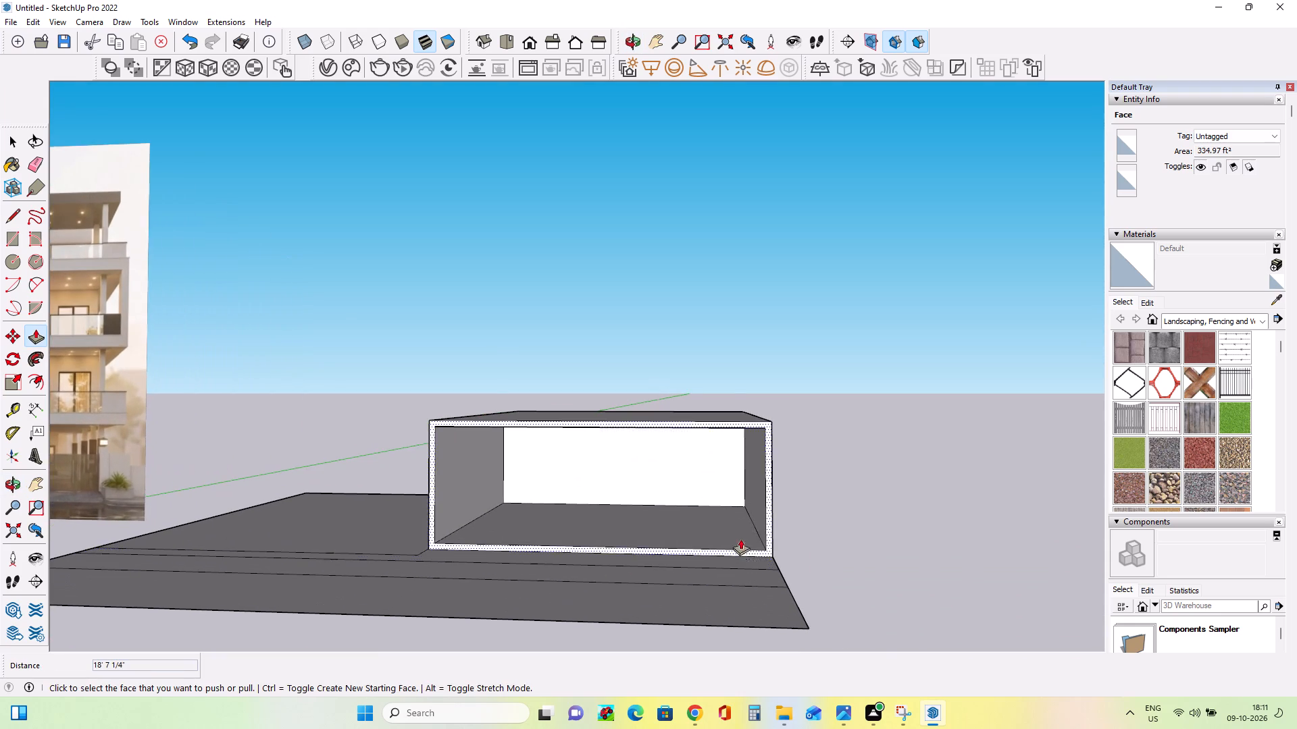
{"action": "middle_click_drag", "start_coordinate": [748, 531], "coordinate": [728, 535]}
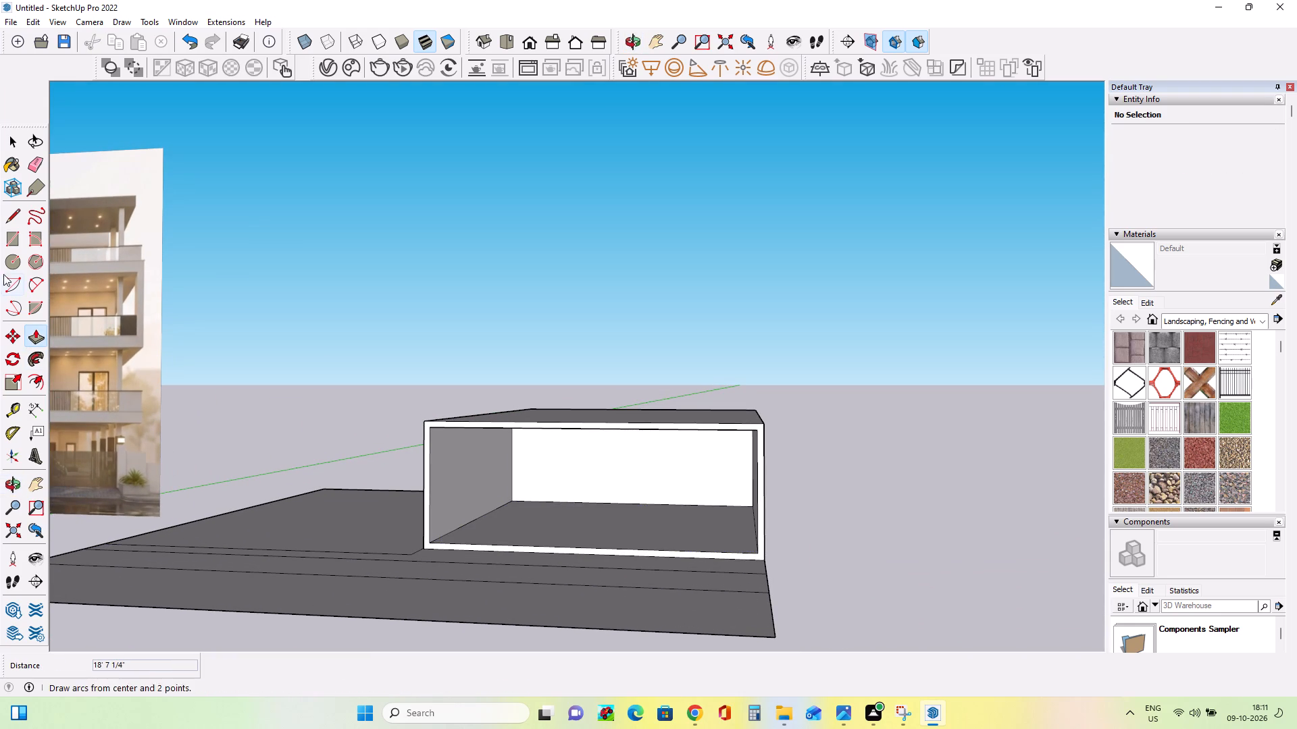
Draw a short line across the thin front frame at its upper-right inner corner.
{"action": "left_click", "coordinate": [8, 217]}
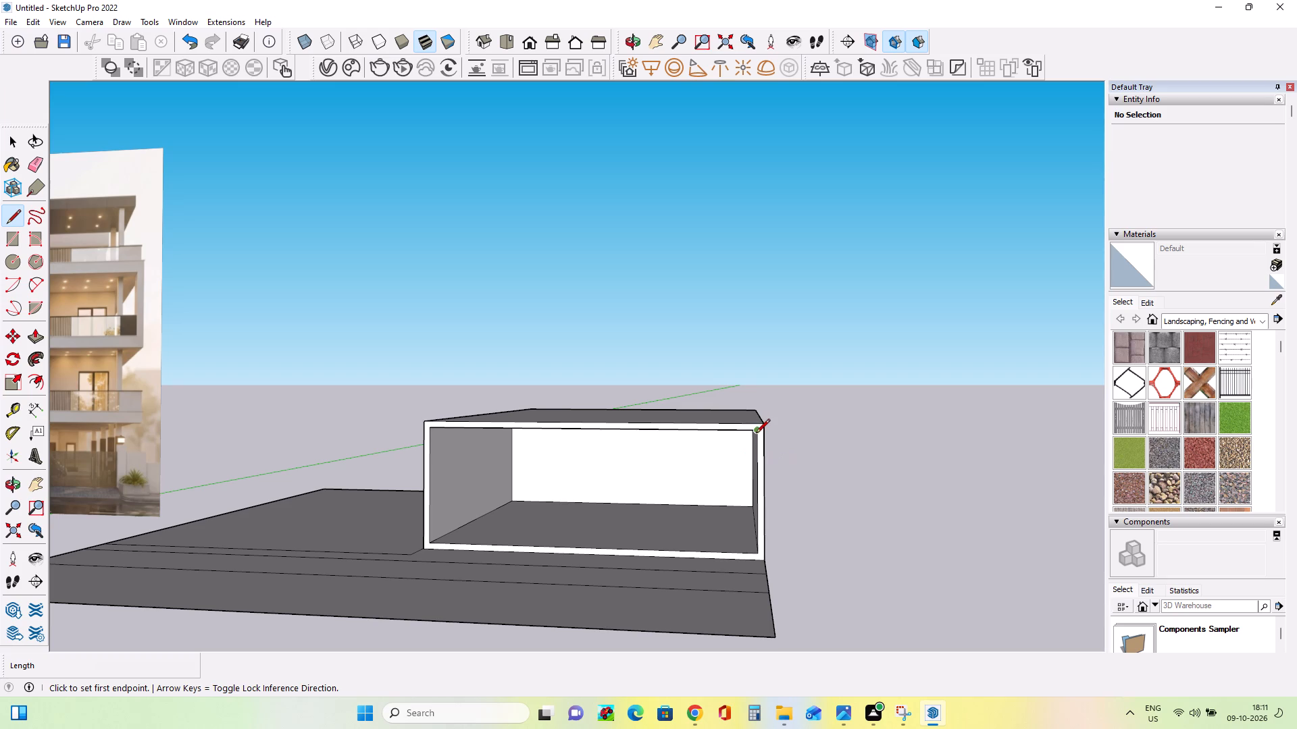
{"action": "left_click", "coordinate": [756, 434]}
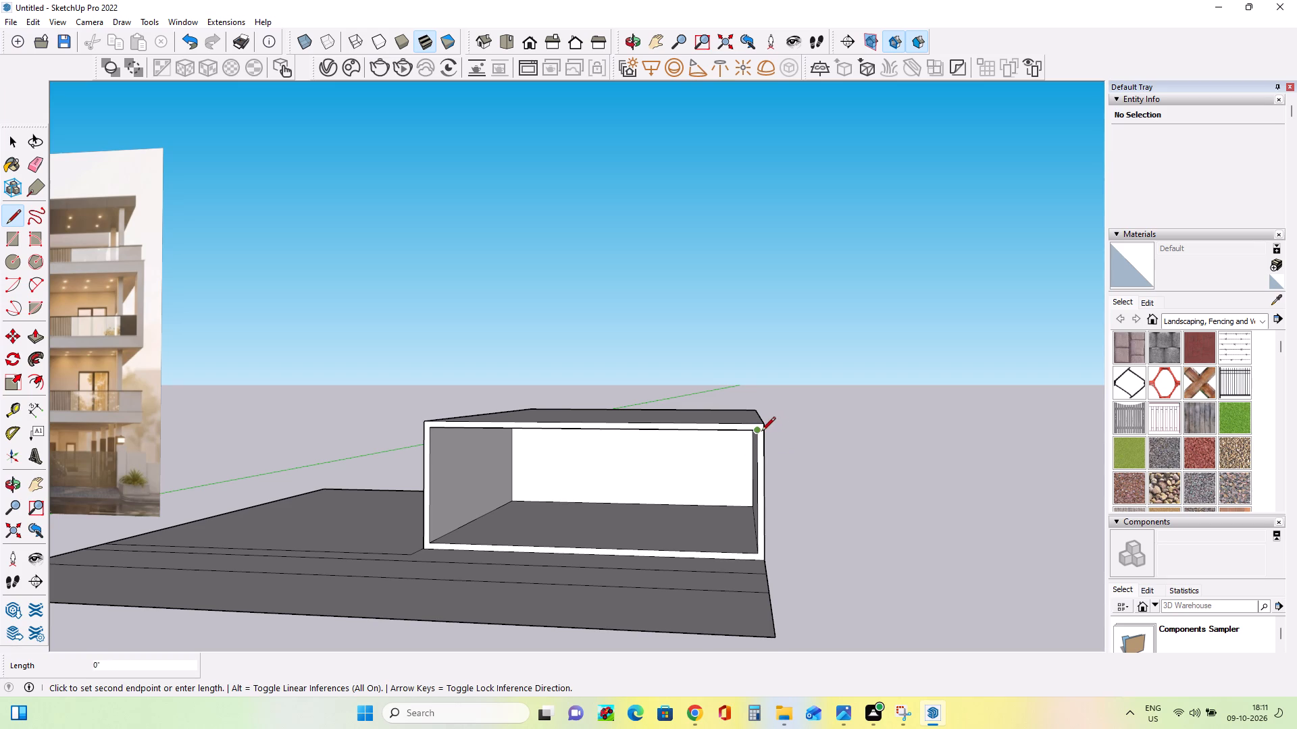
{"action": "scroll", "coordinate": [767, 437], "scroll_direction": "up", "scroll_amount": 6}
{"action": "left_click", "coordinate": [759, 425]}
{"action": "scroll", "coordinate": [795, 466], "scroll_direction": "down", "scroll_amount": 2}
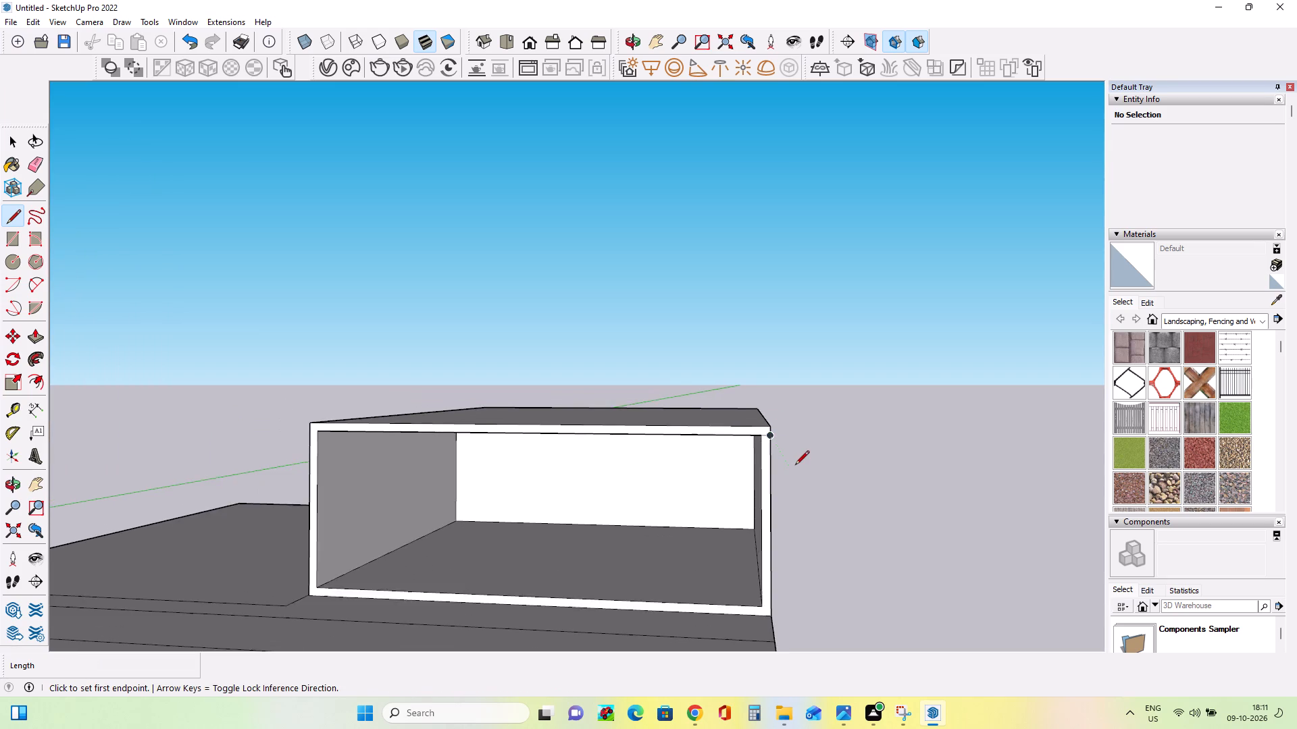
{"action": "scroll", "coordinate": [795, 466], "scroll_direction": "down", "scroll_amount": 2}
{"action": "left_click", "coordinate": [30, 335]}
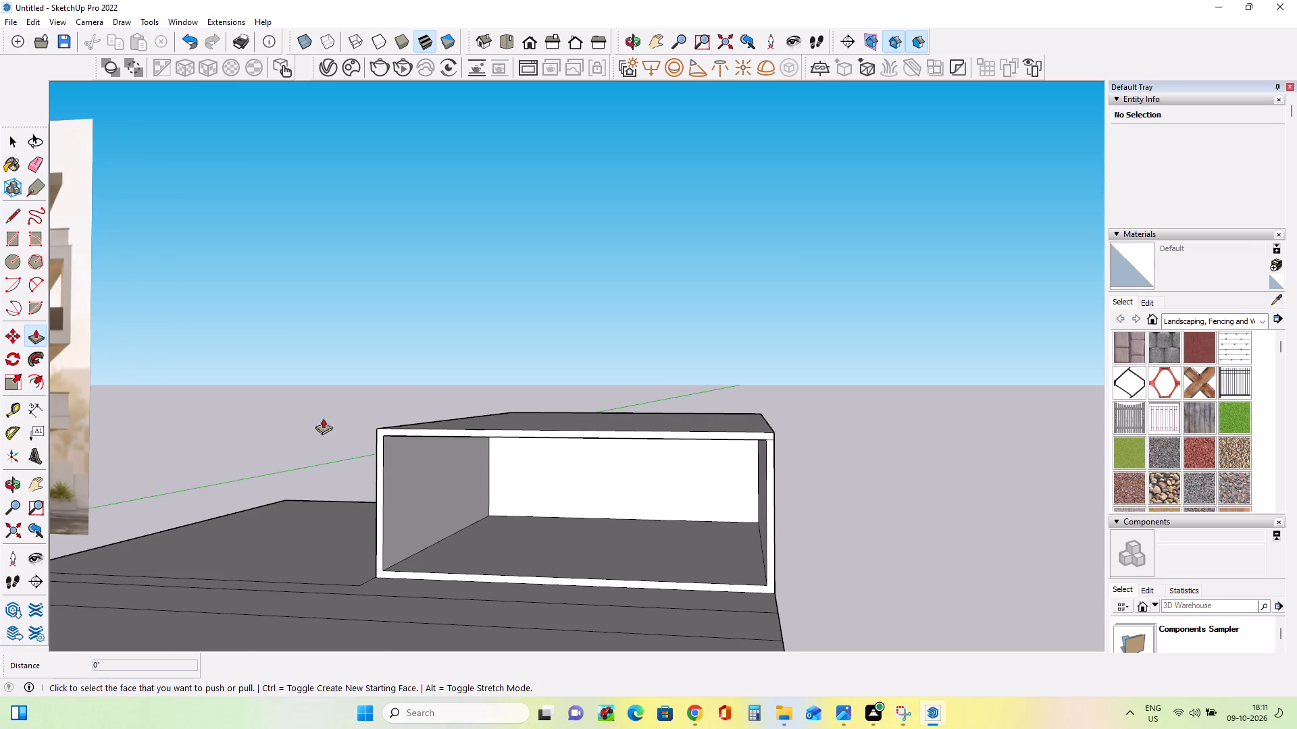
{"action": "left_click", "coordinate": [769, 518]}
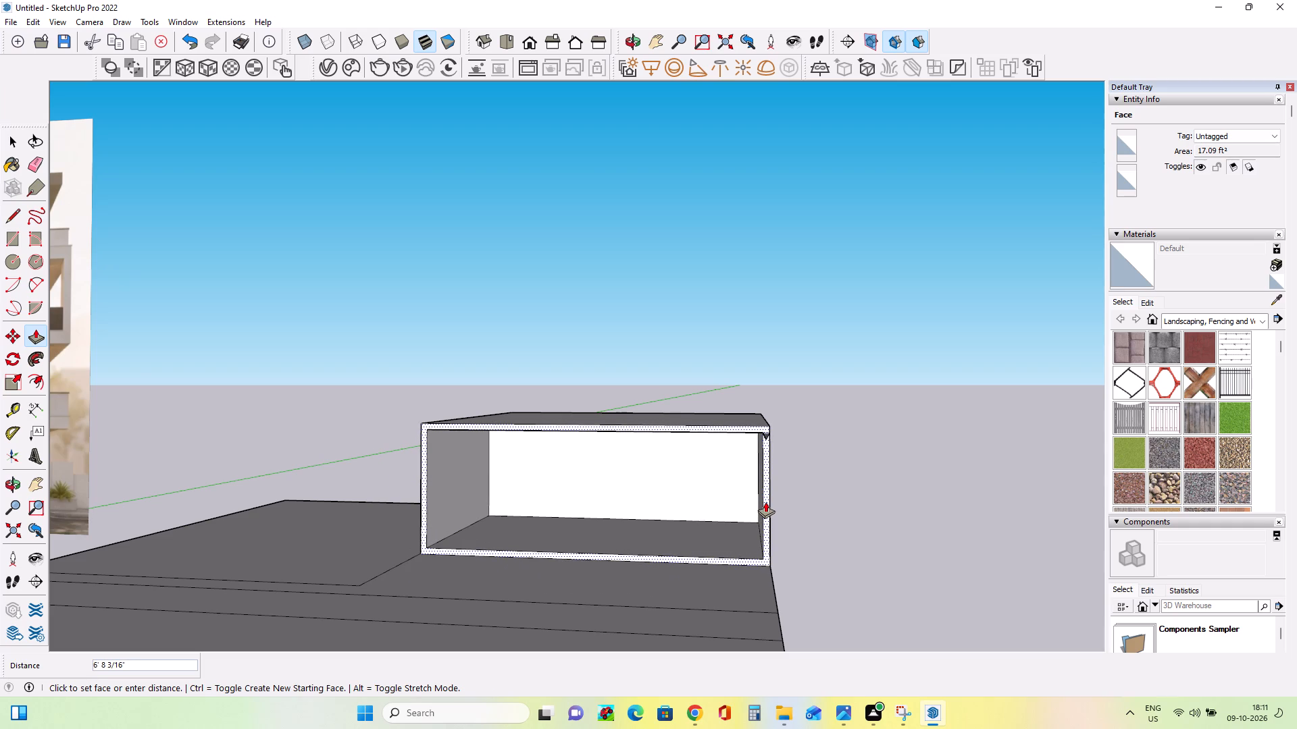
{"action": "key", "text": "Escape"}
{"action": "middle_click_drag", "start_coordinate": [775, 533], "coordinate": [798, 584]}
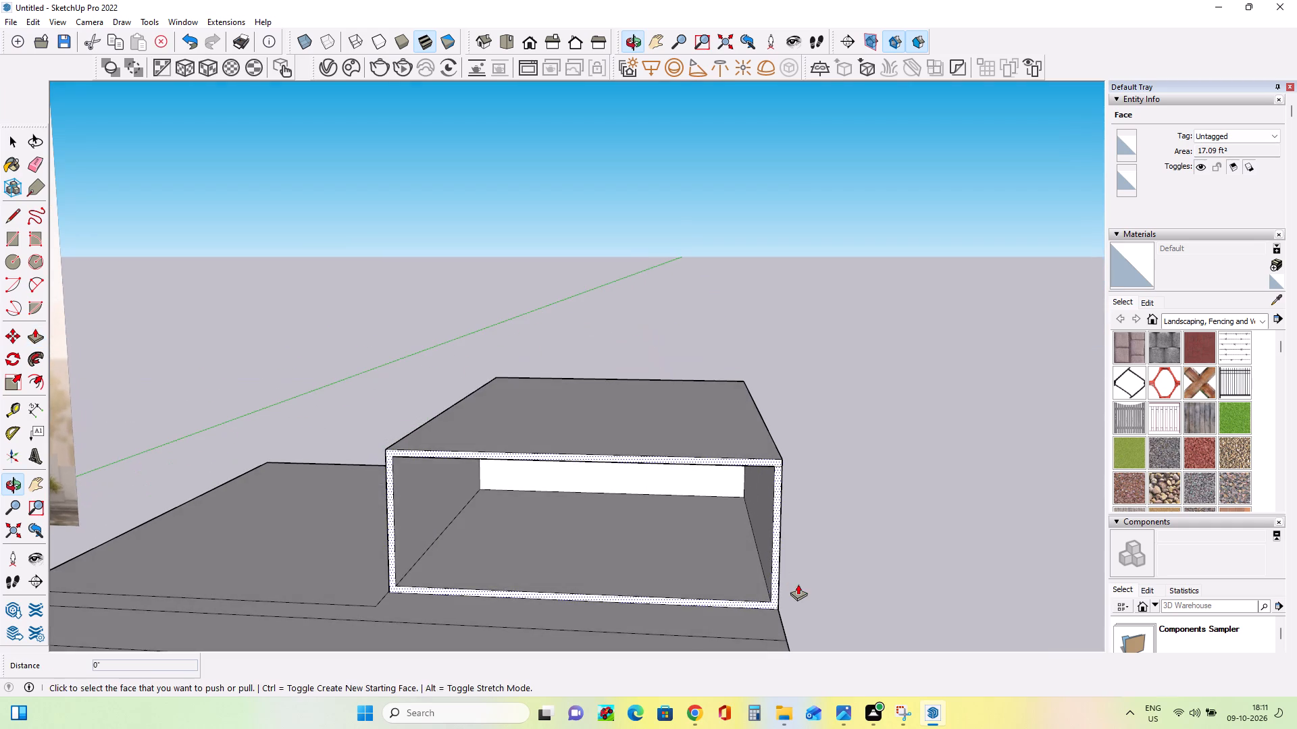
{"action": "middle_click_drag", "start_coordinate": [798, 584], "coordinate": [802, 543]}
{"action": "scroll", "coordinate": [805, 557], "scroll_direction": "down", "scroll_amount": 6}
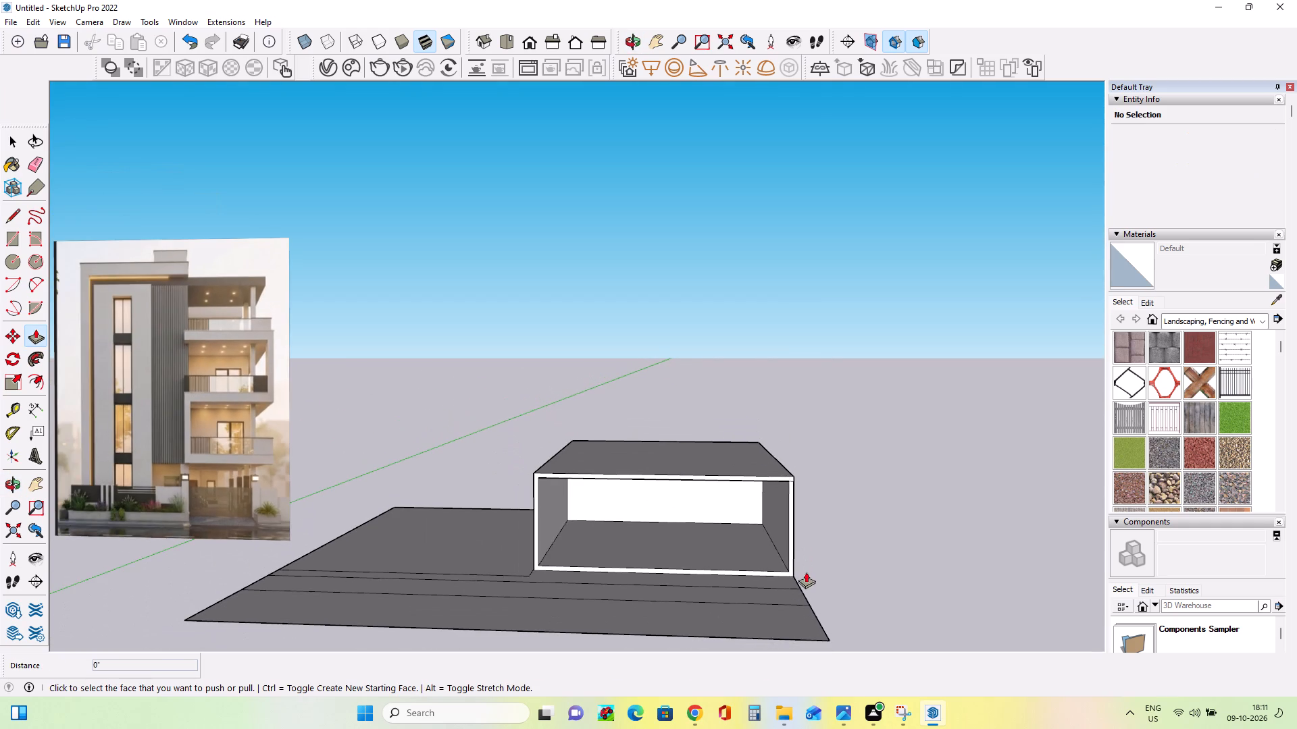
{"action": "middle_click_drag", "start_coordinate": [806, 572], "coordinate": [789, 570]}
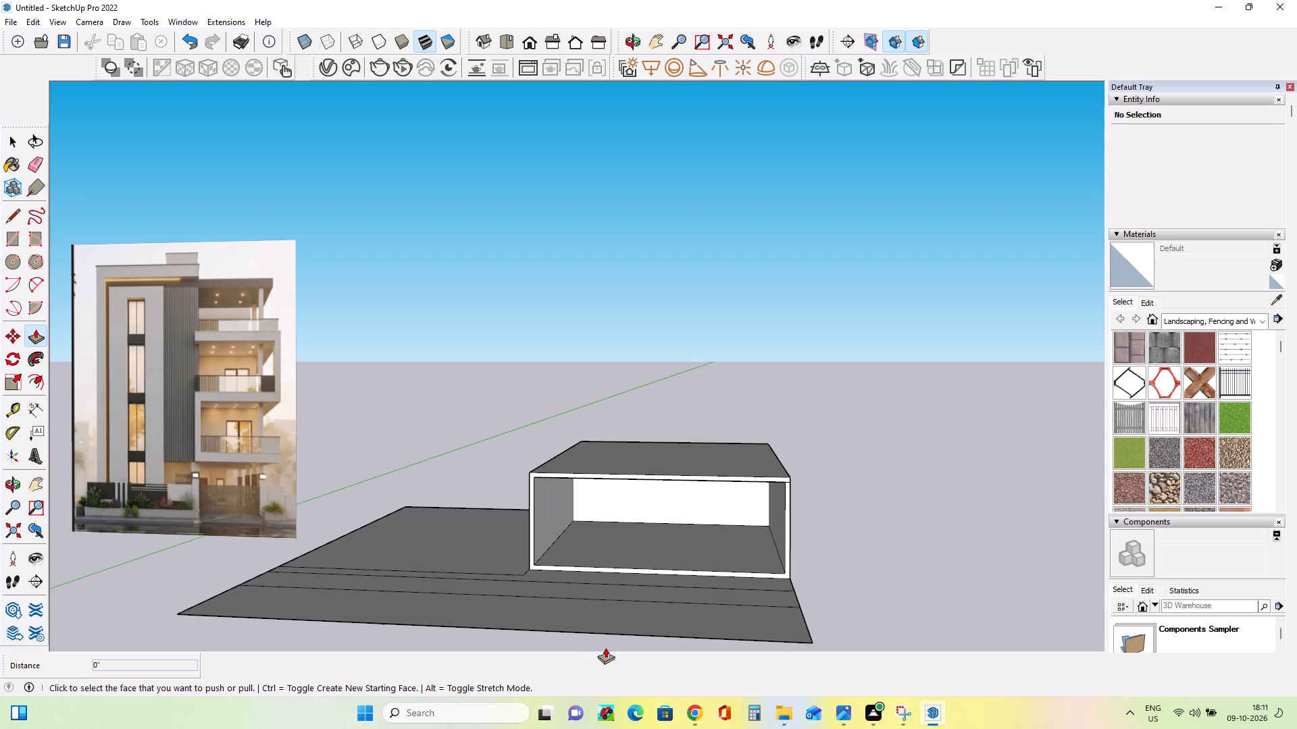
Undo the frame line, the hollowing, the front offset and the raising of the back-right block.
{"action": "key", "text": "ctrl+z"}
{"action": "key", "text": "ctrl+z"}
{"action": "key", "text": "ctrl+z"}
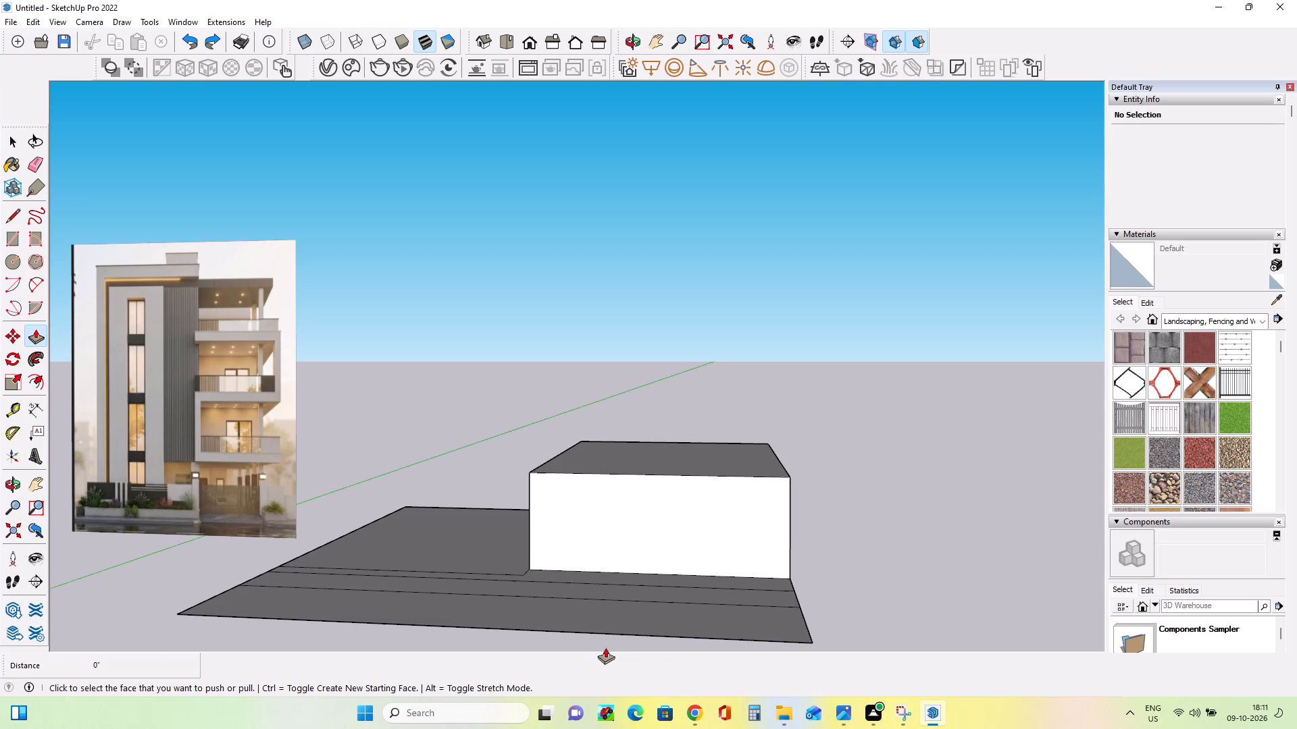
{"action": "key", "text": "ctrl+z"}
Examine the gate, ground floor and balconies in the elevation image against the flat divided ground.
{"action": "scroll", "coordinate": [605, 643], "scroll_direction": "down", "scroll_amount": 1}
{"action": "middle_click_drag", "start_coordinate": [611, 686], "coordinate": [611, 701]}
{"action": "middle_click_drag", "start_coordinate": [703, 558], "coordinate": [715, 601]}
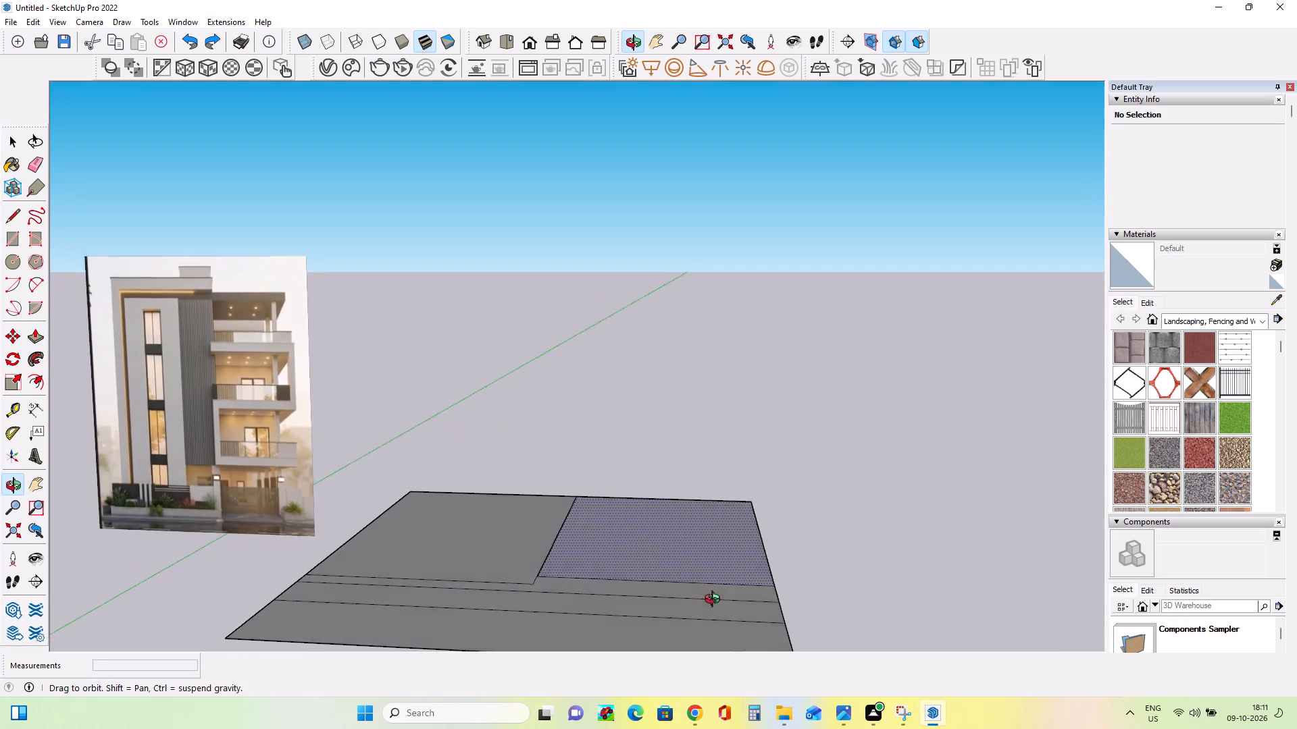
{"action": "middle_click_drag", "start_coordinate": [715, 601], "coordinate": [717, 644]}
{"action": "scroll", "coordinate": [574, 599], "scroll_direction": "up", "scroll_amount": 3}
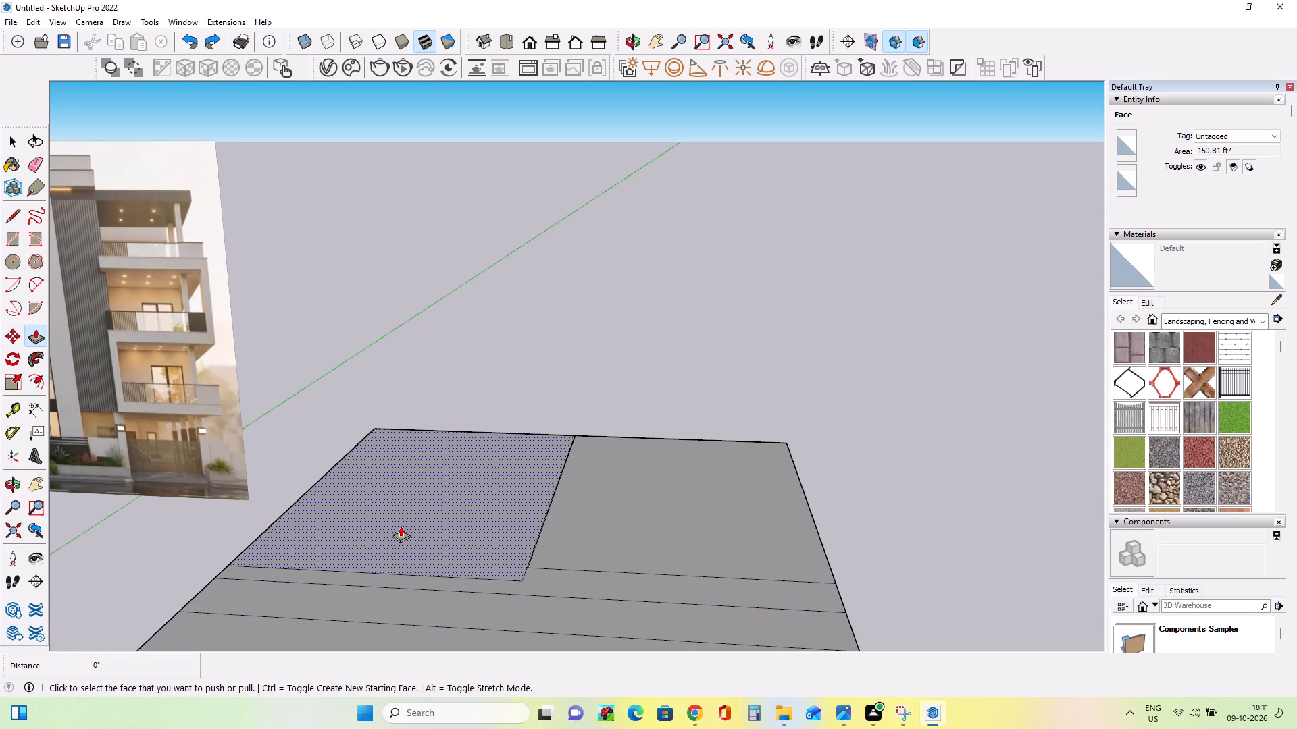
{"action": "scroll", "coordinate": [451, 462], "scroll_direction": "down", "scroll_amount": 1}
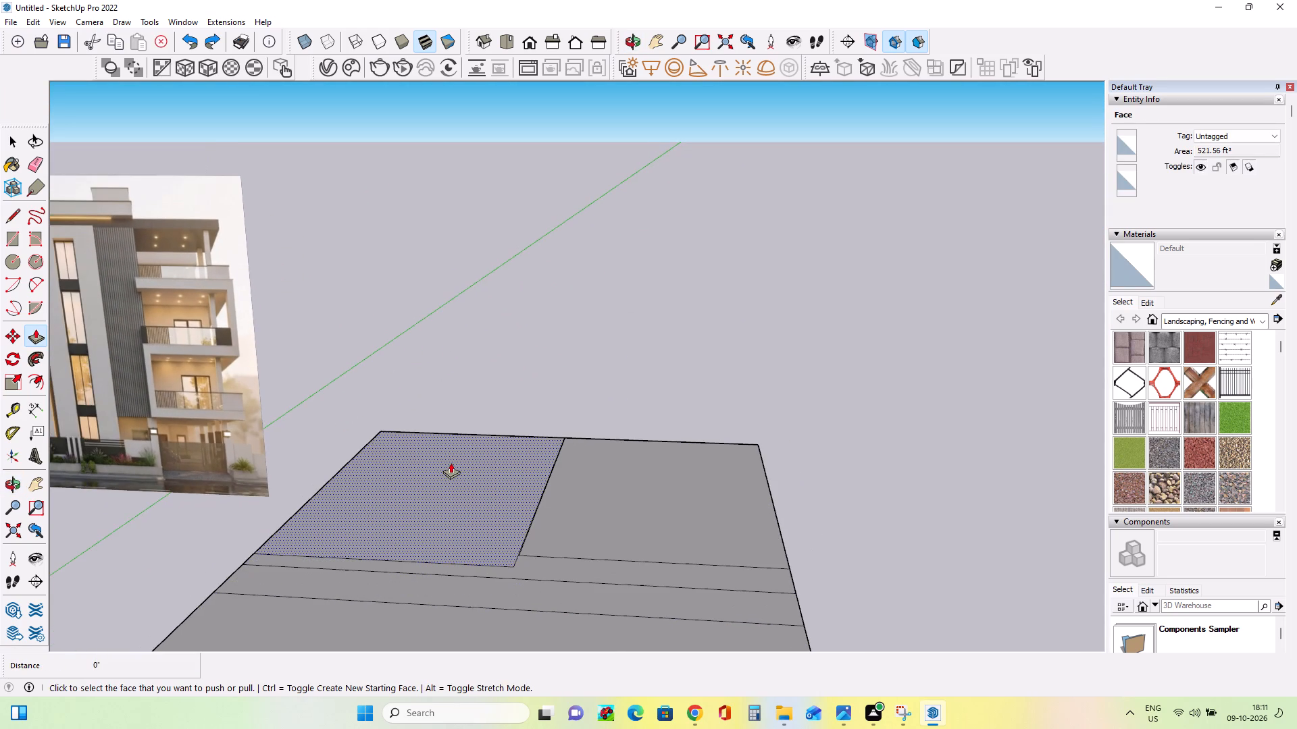
{"action": "scroll", "coordinate": [159, 439], "scroll_direction": "up", "scroll_amount": 9}
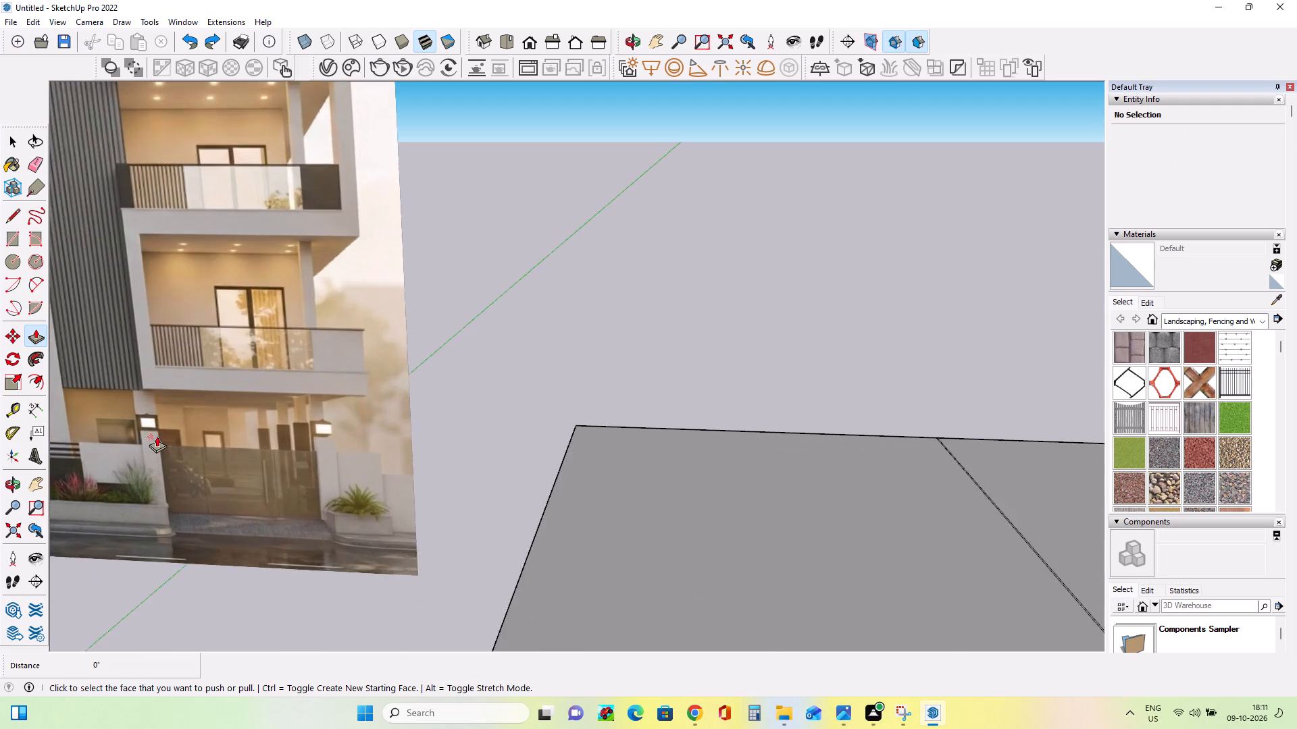
{"action": "scroll", "coordinate": [157, 436], "scroll_direction": "up", "scroll_amount": 4}
{"action": "middle_click_drag", "start_coordinate": [309, 528], "coordinate": [203, 518]}
{"action": "middle_click_drag", "start_coordinate": [207, 518], "coordinate": [232, 514]}
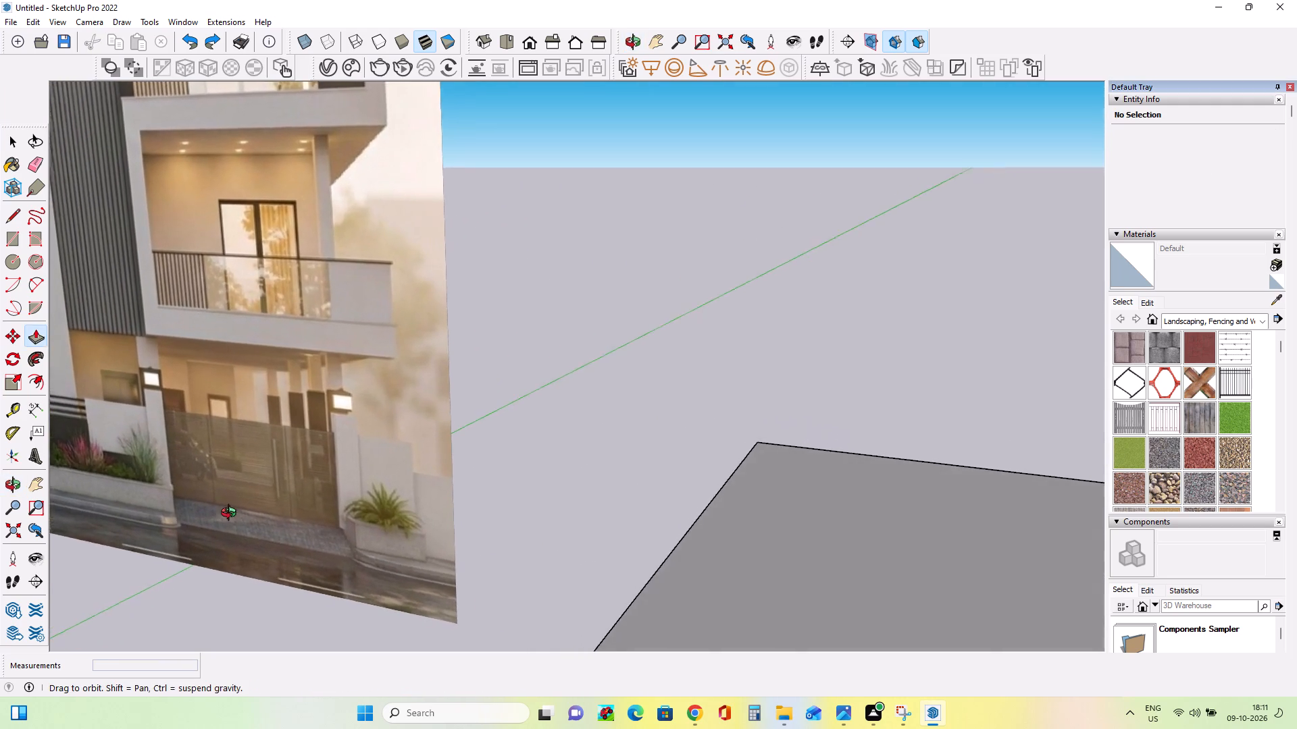
{"action": "middle_click_drag", "start_coordinate": [232, 514], "coordinate": [243, 511]}
{"action": "scroll", "coordinate": [243, 511], "scroll_direction": "down", "scroll_amount": 10}
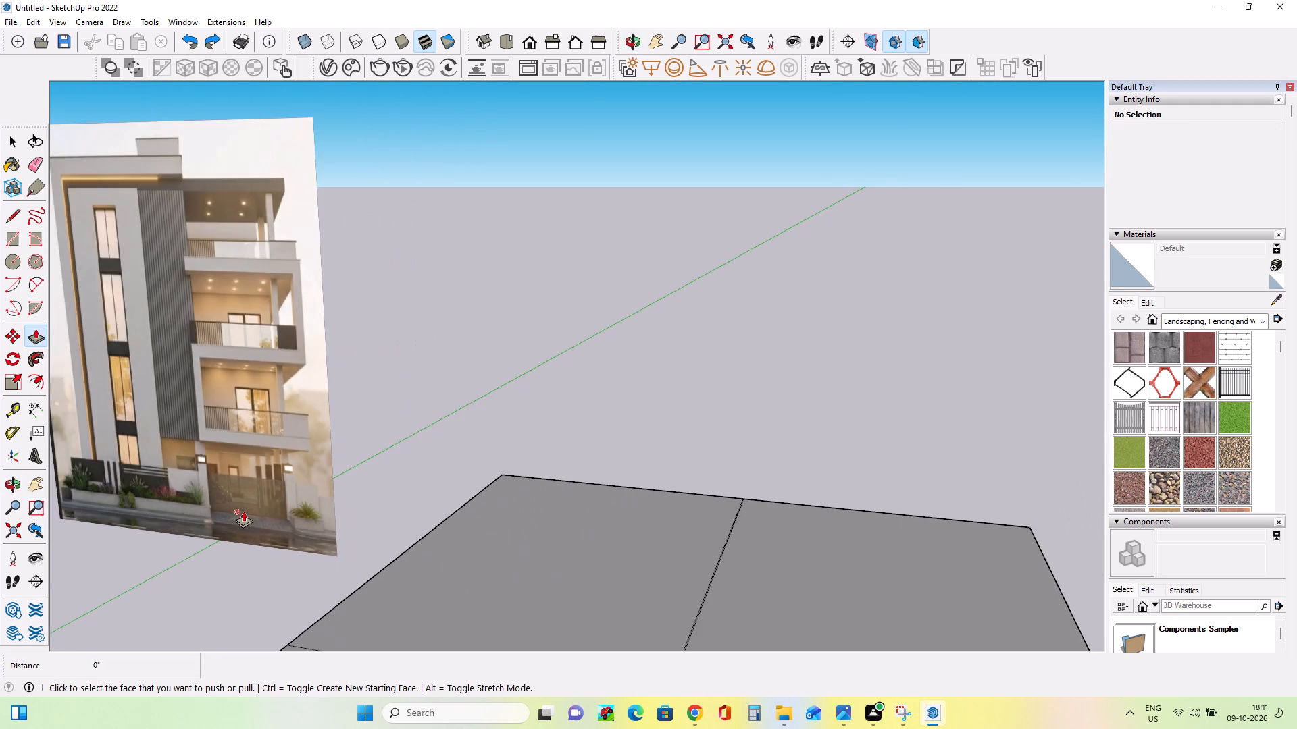
{"action": "scroll", "coordinate": [243, 511], "scroll_direction": "down", "scroll_amount": 8}
{"action": "scroll", "coordinate": [536, 601], "scroll_direction": "up", "scroll_amount": 1}
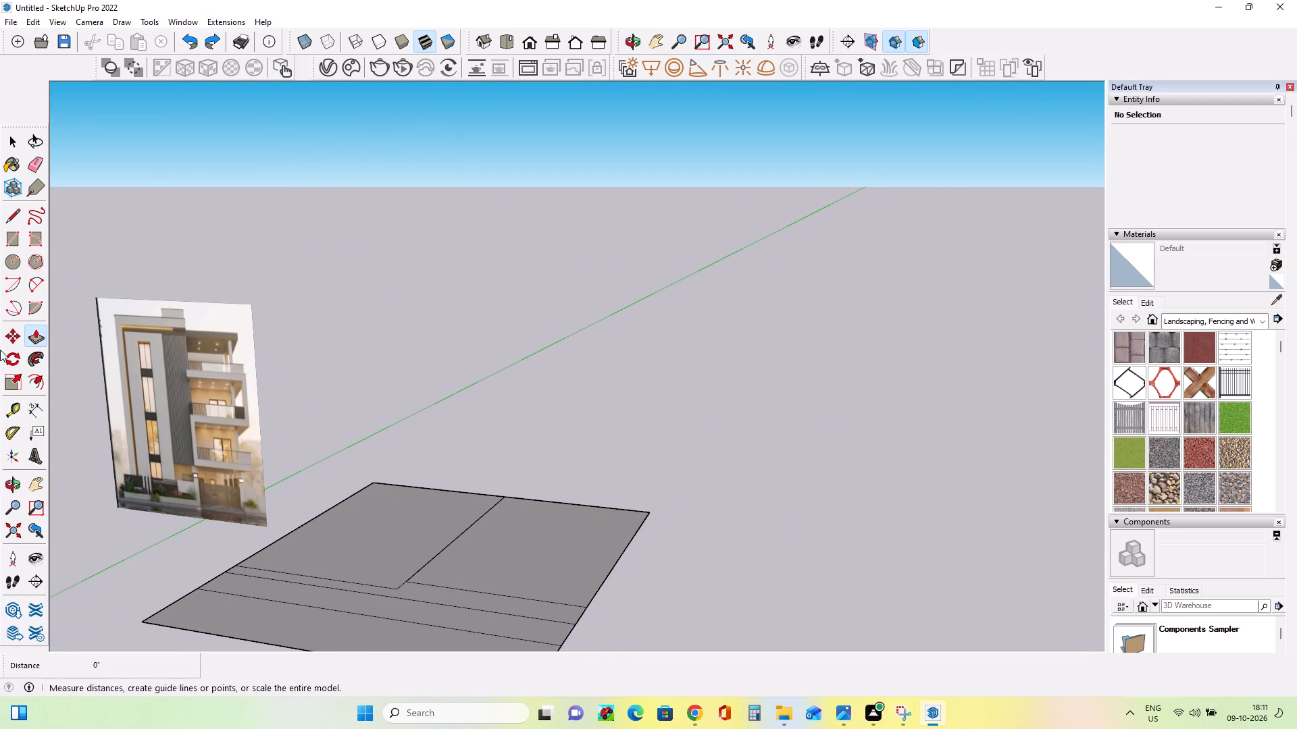
Draw a narrow rectangle about 26' 2 1/2" by 1' 13/16" along the right side edge of the back-right face.
{"action": "left_click", "coordinate": [14, 236]}
{"action": "left_click", "coordinate": [584, 605]}
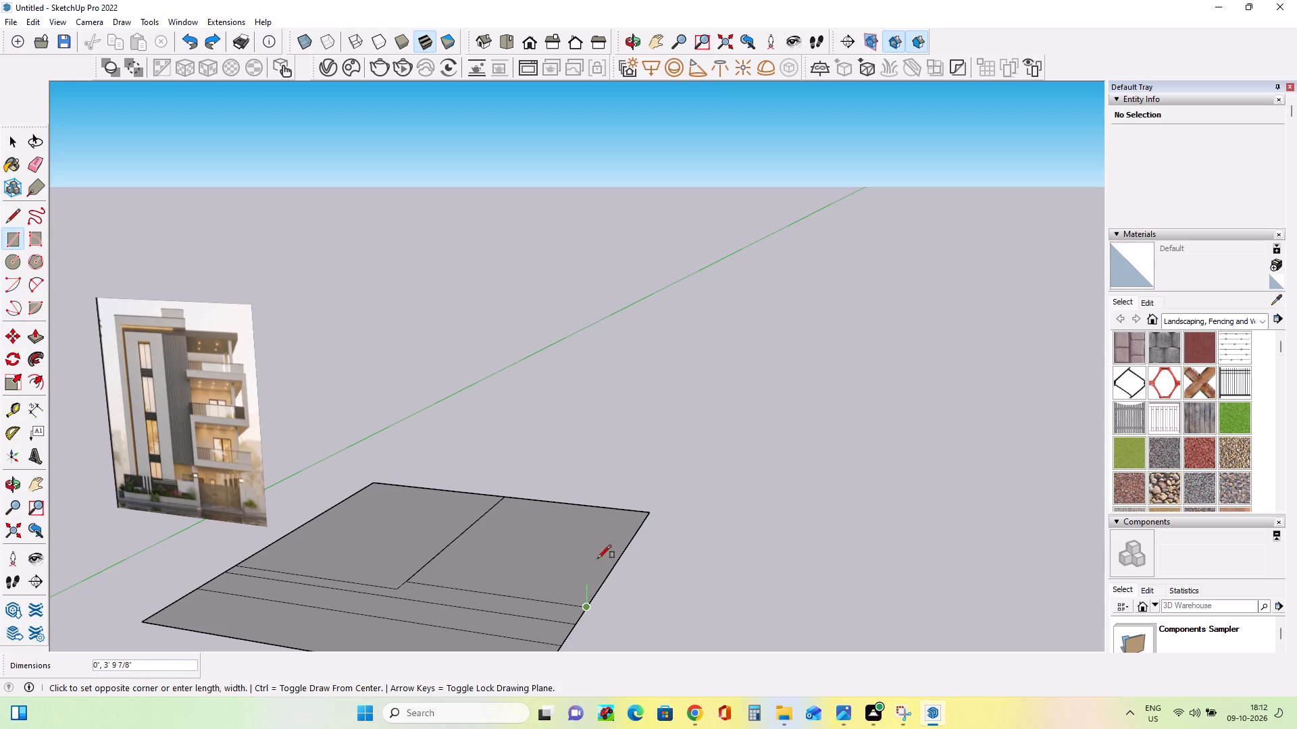
{"action": "left_click", "coordinate": [641, 511]}
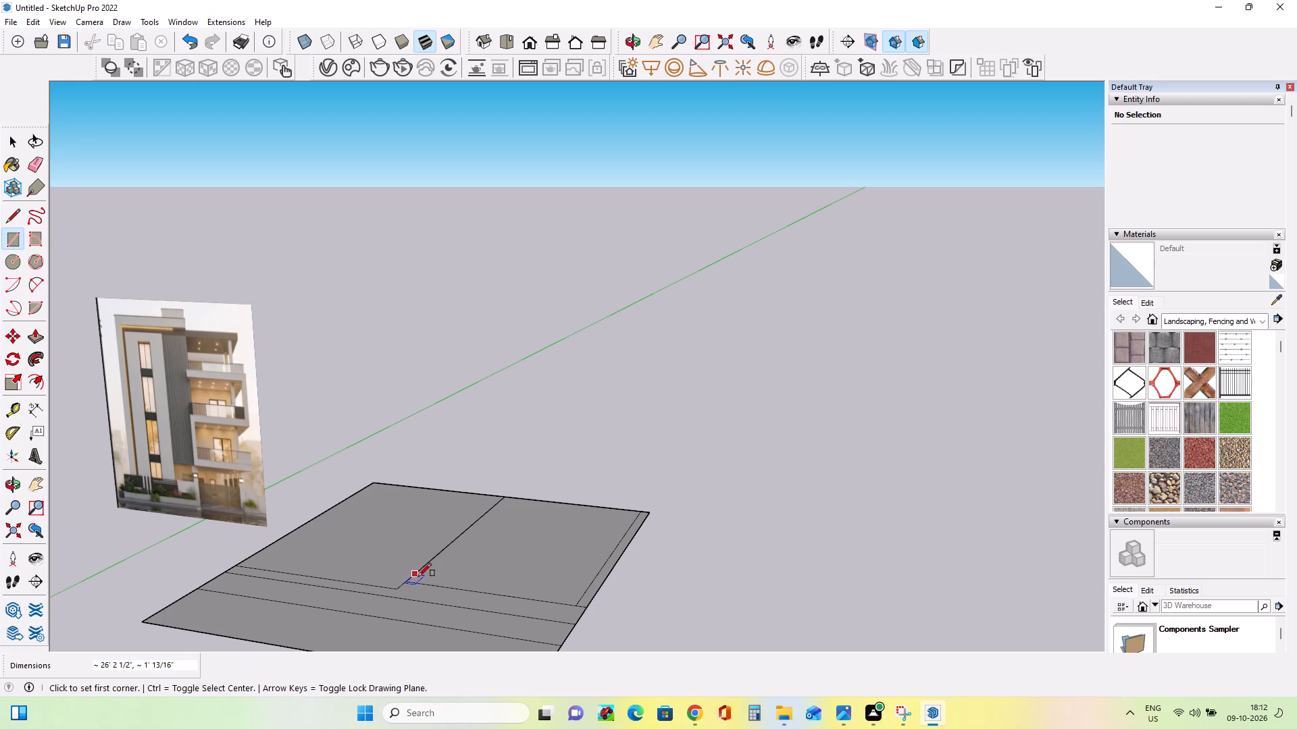
Draw a narrow rectangle about 17' 7" by 1' 8" along the back edge, from the side strip to the dividing line.
{"action": "middle_click_drag", "start_coordinate": [686, 585], "coordinate": [772, 697]}
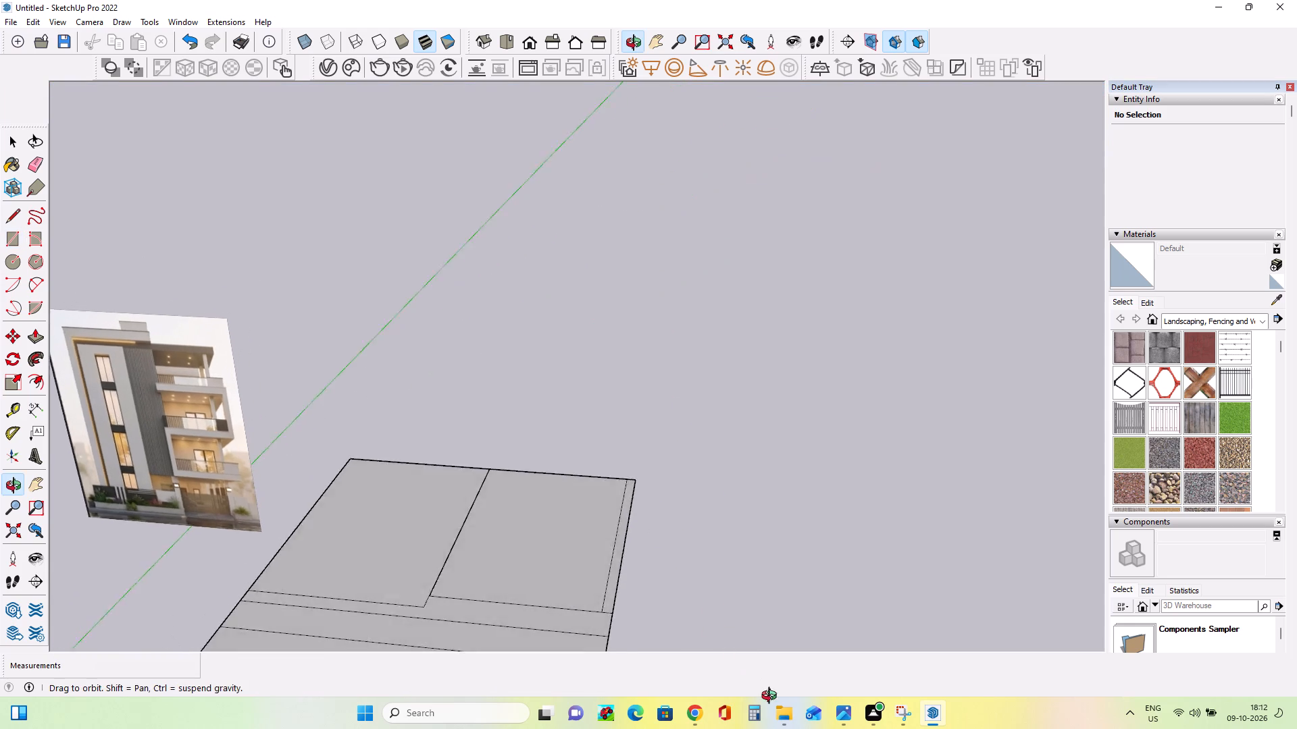
{"action": "middle_click_drag", "start_coordinate": [772, 697], "coordinate": [778, 701]}
{"action": "left_click", "coordinate": [616, 462]}
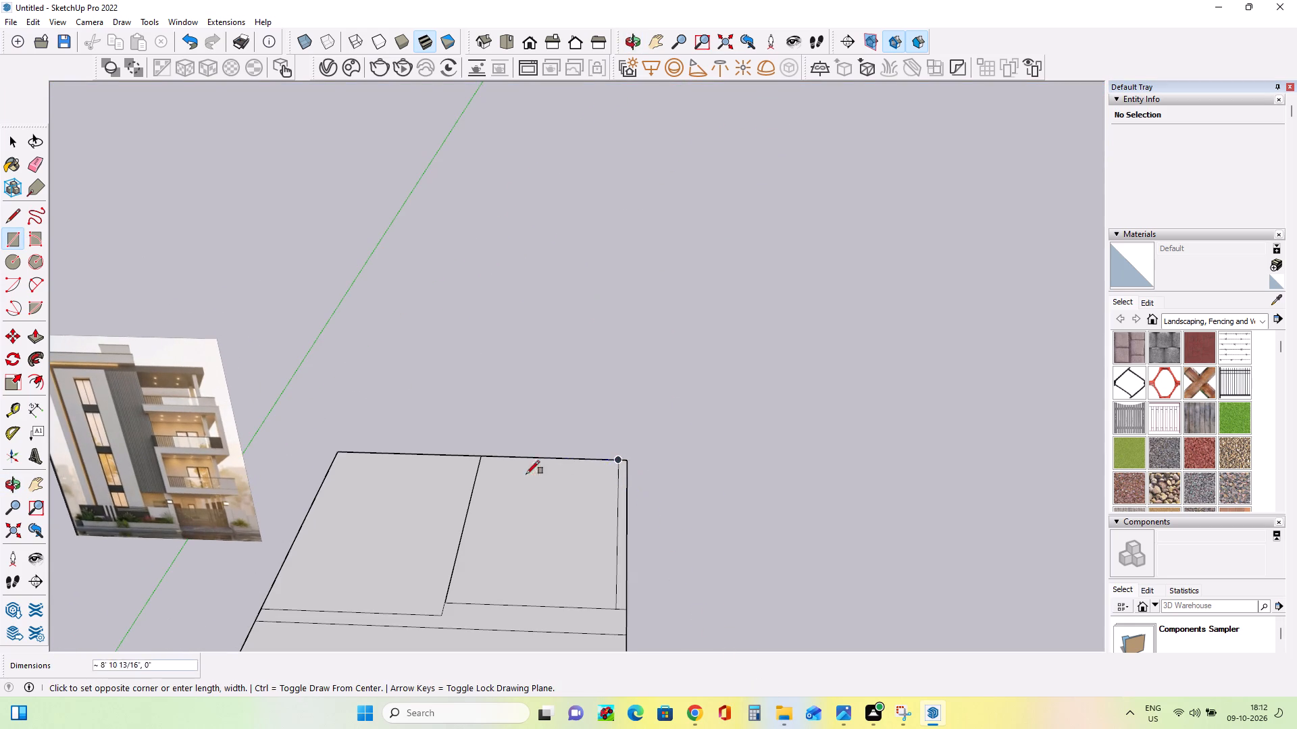
{"action": "scroll", "coordinate": [482, 464], "scroll_direction": "up", "scroll_amount": 3}
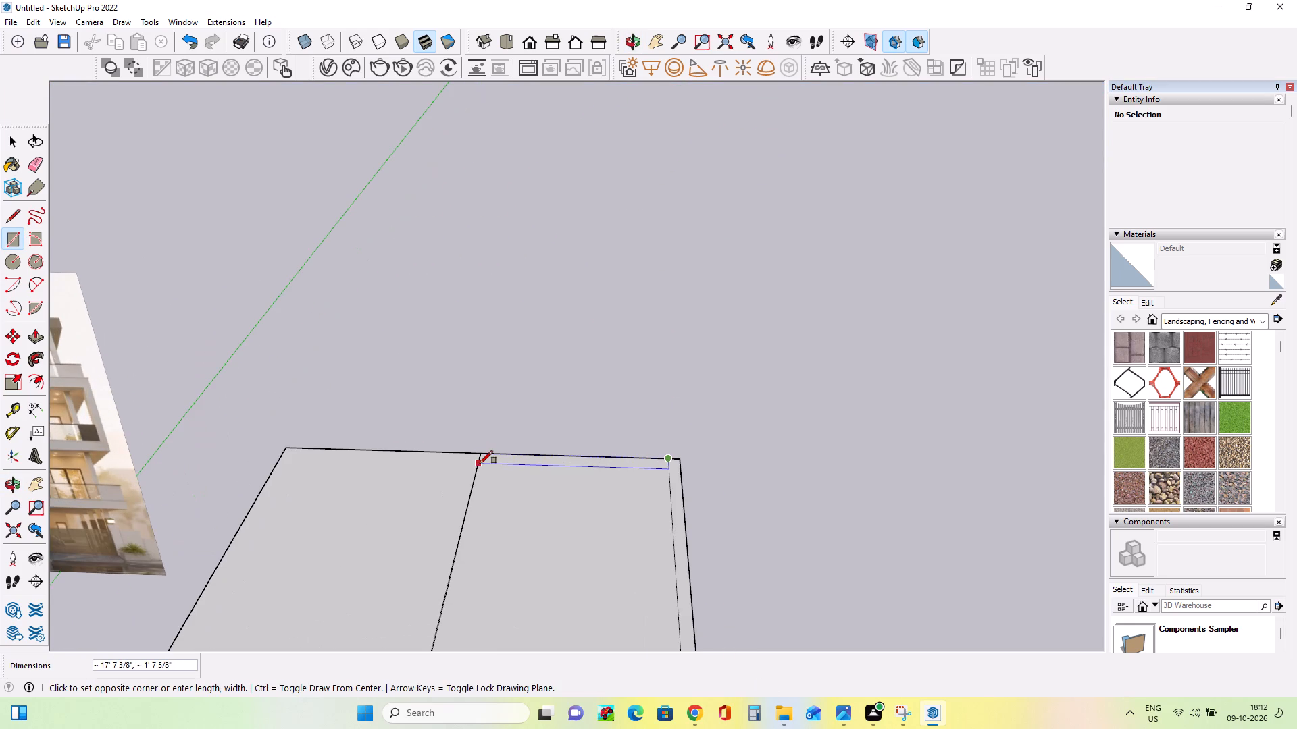
{"action": "left_click", "coordinate": [480, 464]}
{"action": "scroll", "coordinate": [743, 533], "scroll_direction": "down", "scroll_amount": 12}
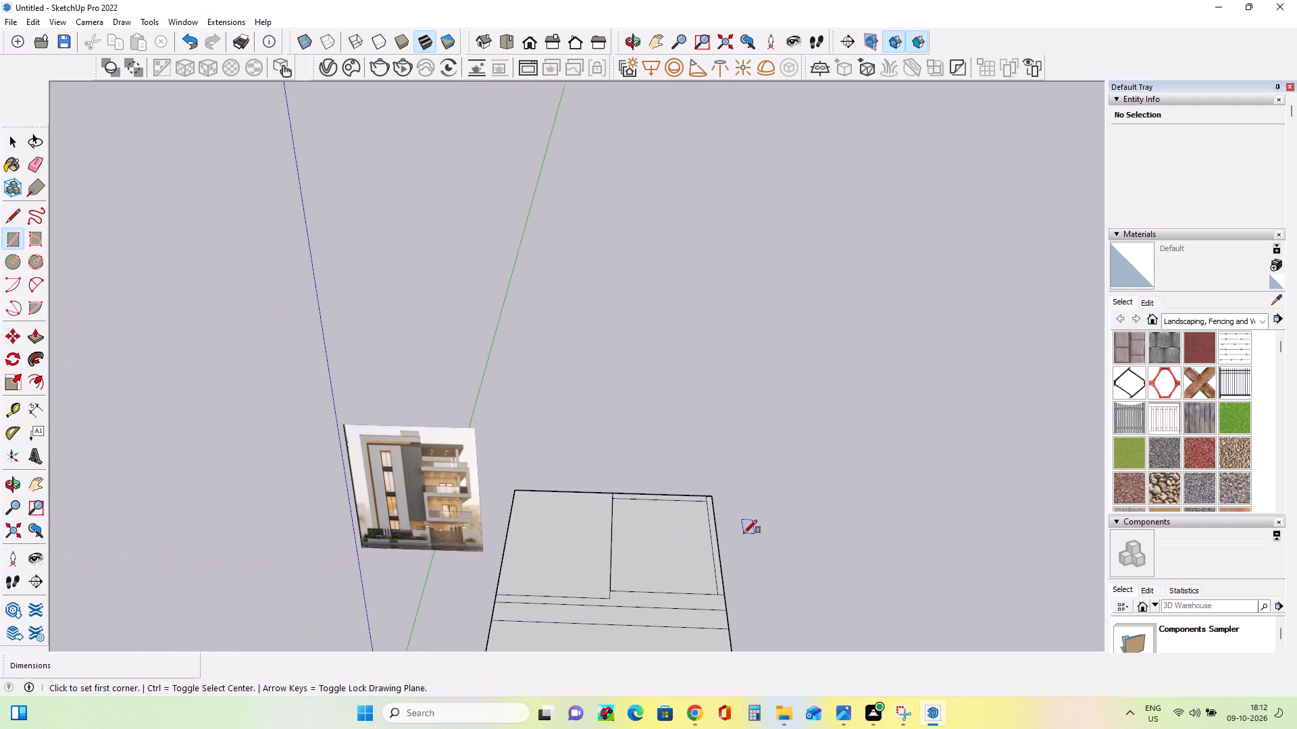
Push/Pull the right-side strip up about 11' 2" into a wall, and lower its top by about 3' 1".
{"action": "left_click", "coordinate": [35, 344]}
{"action": "left_click", "coordinate": [720, 583]}
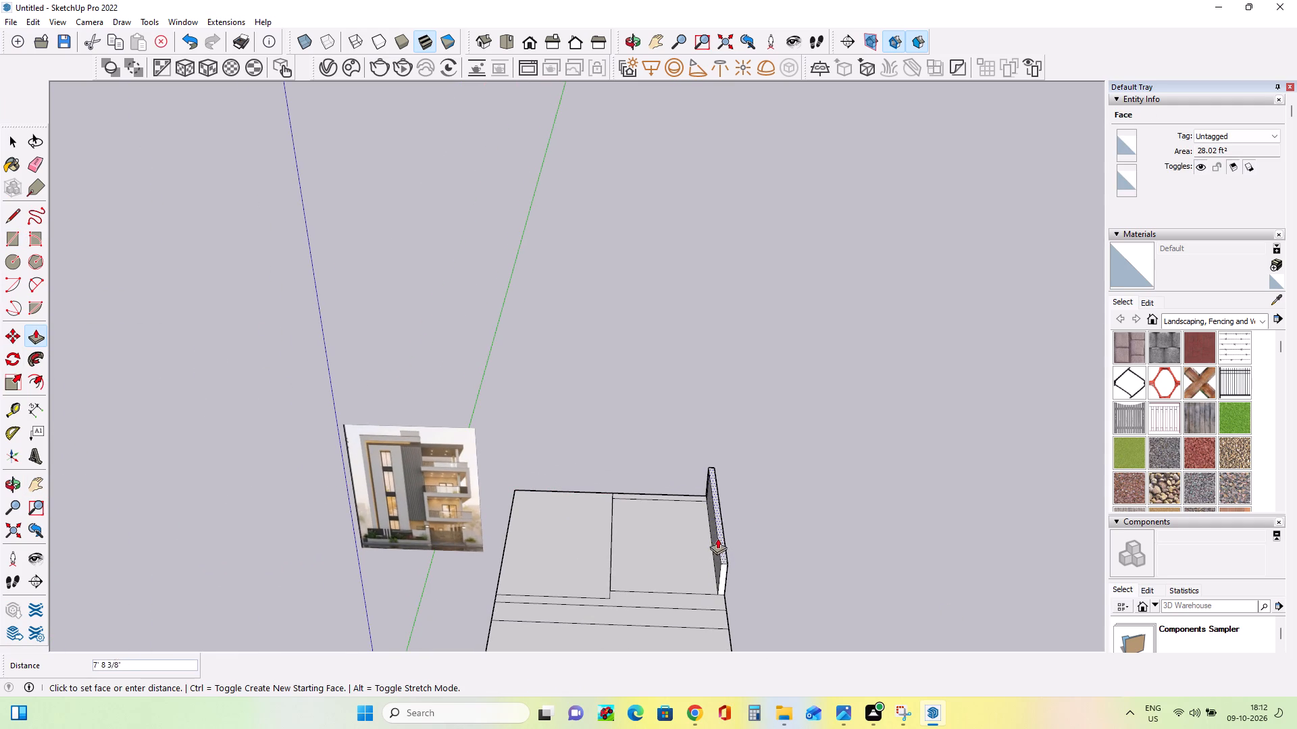
{"action": "left_click", "coordinate": [717, 529]}
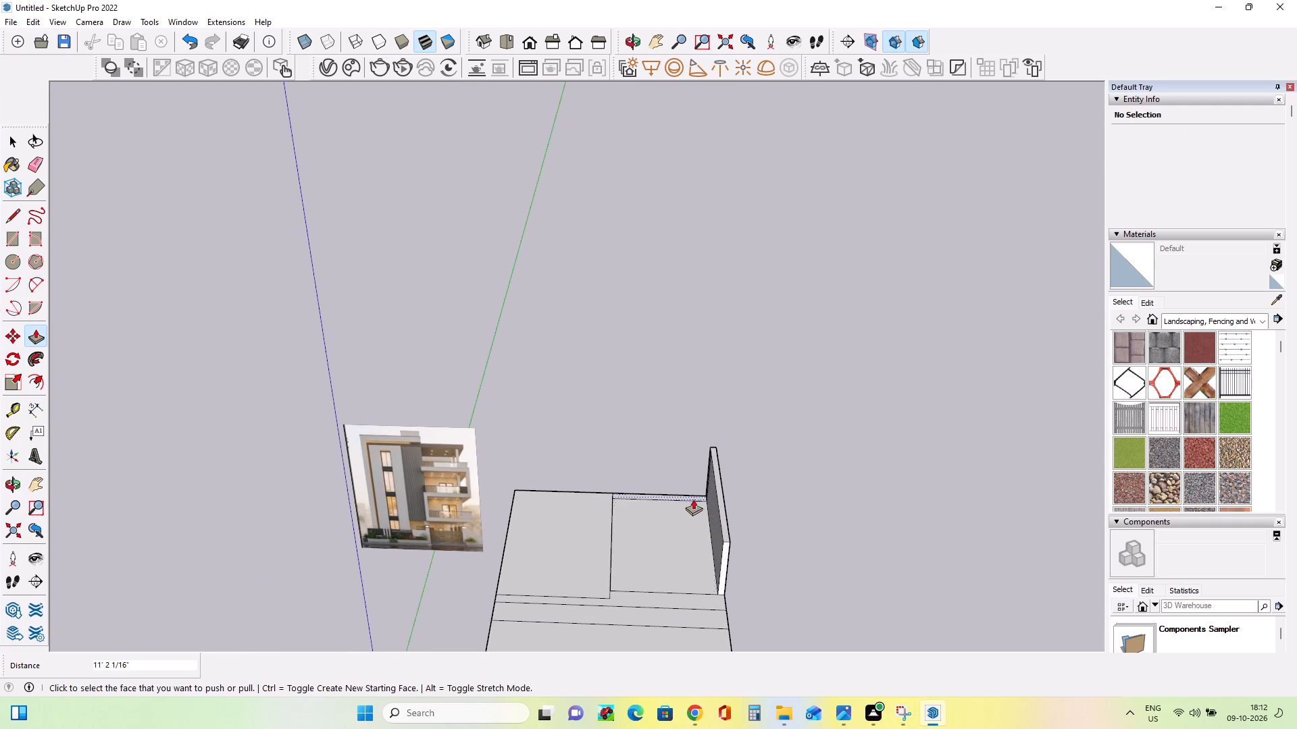
{"action": "middle_click_drag", "start_coordinate": [802, 587], "coordinate": [929, 475]}
{"action": "middle_click_drag", "start_coordinate": [803, 478], "coordinate": [792, 607]}
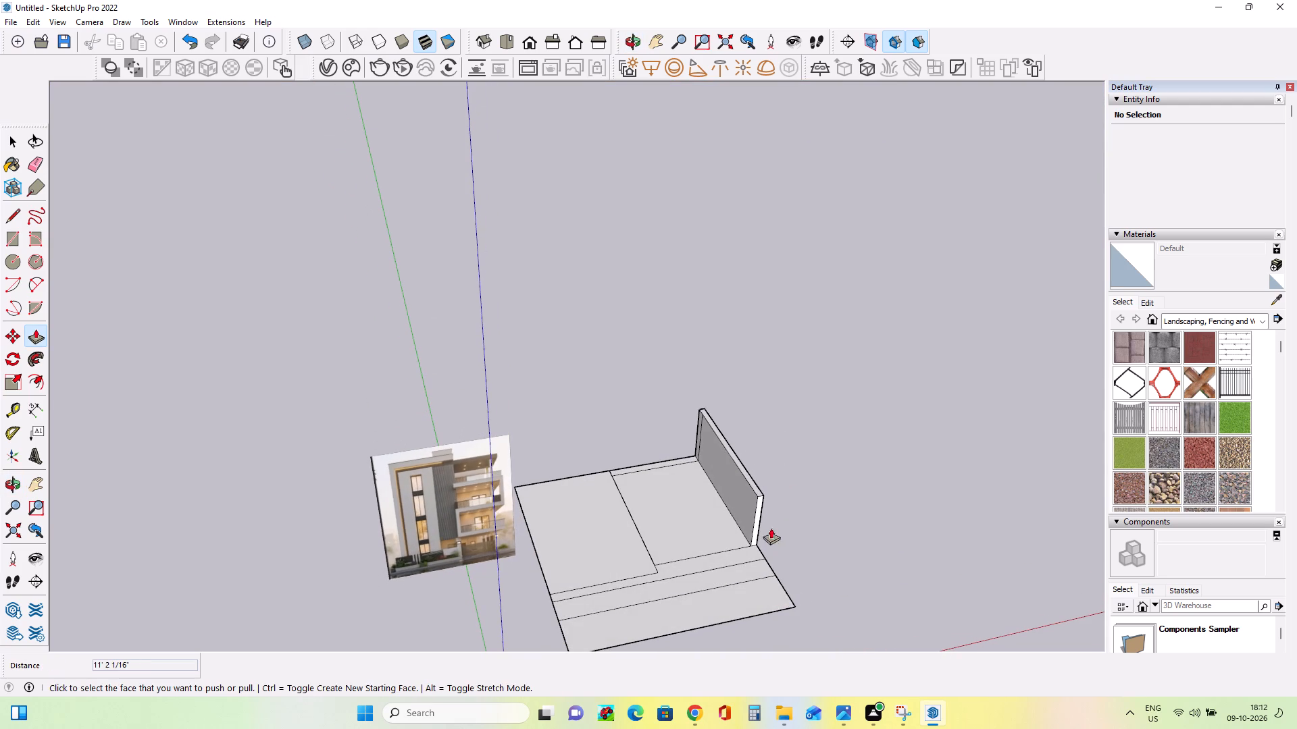
{"action": "left_click", "coordinate": [761, 492]}
{"action": "left_click", "coordinate": [764, 507]}
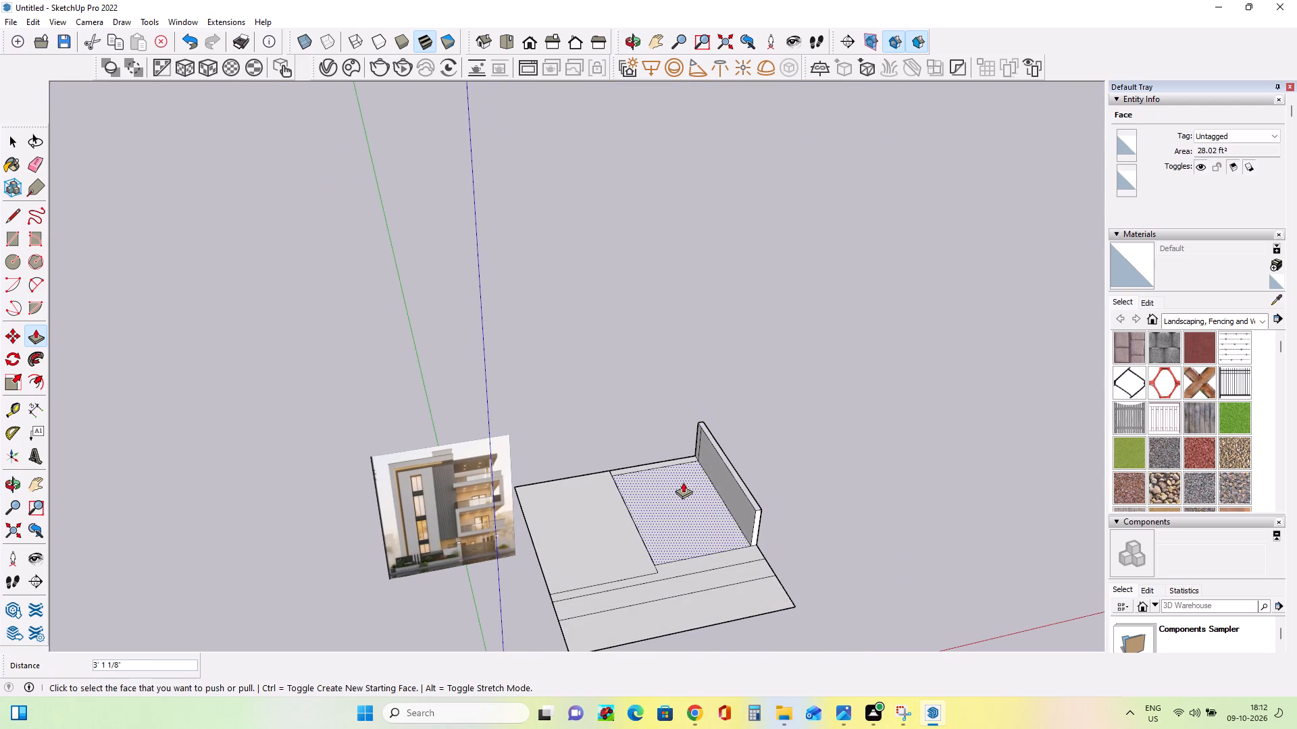
Push/Pull the back-edge strip up to the side wall's top to form the rear wall.
{"action": "left_click", "coordinate": [676, 460]}
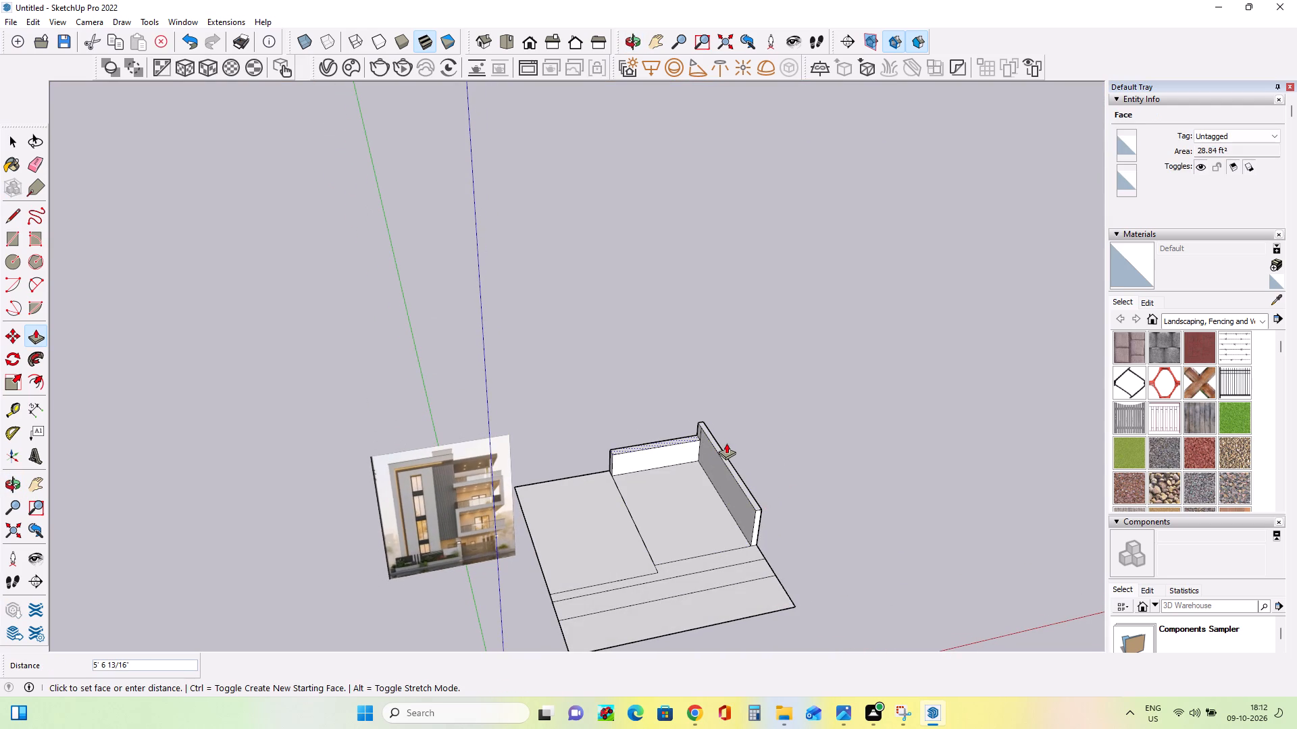
{"action": "left_click", "coordinate": [723, 445]}
Push/Pull the back-left rectangle up about 8' 15/16" into a block level with the rear wall's top.
{"action": "middle_click_drag", "start_coordinate": [707, 488], "coordinate": [658, 438]}
{"action": "left_click", "coordinate": [604, 546]}
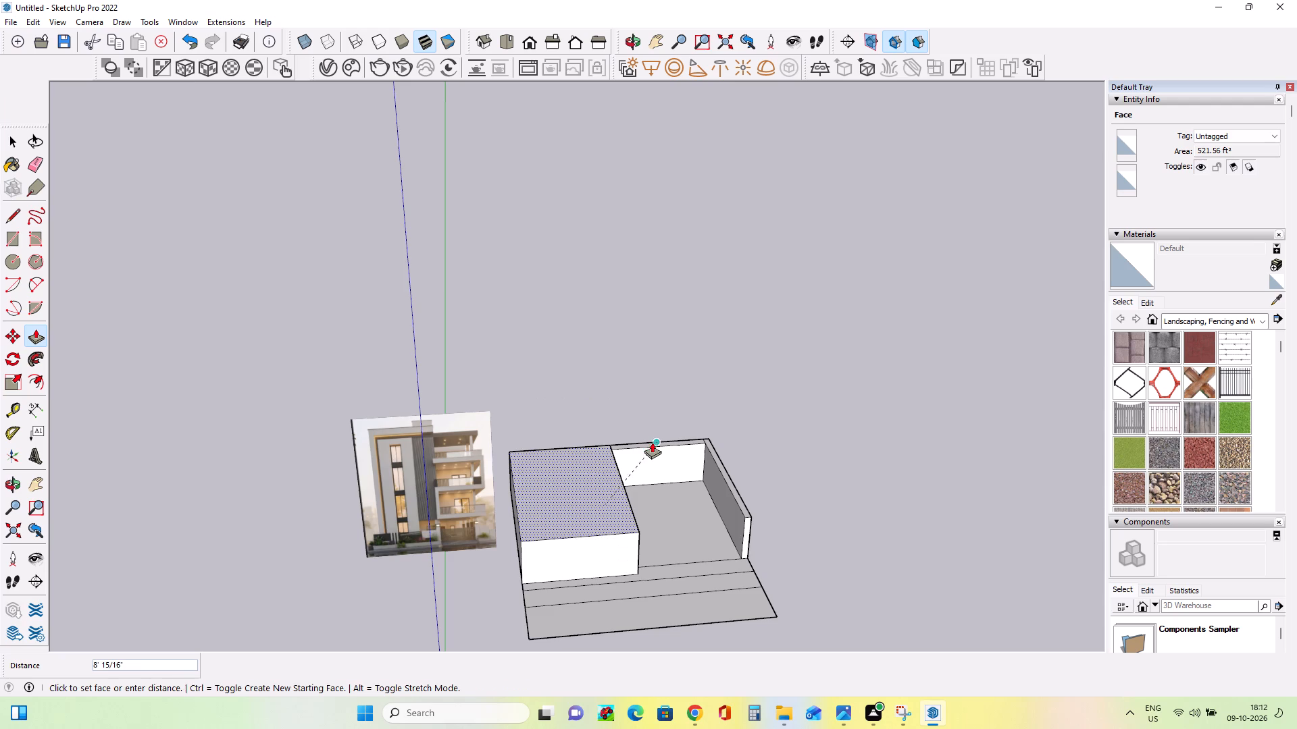
{"action": "left_click", "coordinate": [652, 442]}
{"action": "middle_click_drag", "start_coordinate": [723, 540], "coordinate": [650, 467]}
{"action": "scroll", "coordinate": [660, 518], "scroll_direction": "up", "scroll_amount": 5}
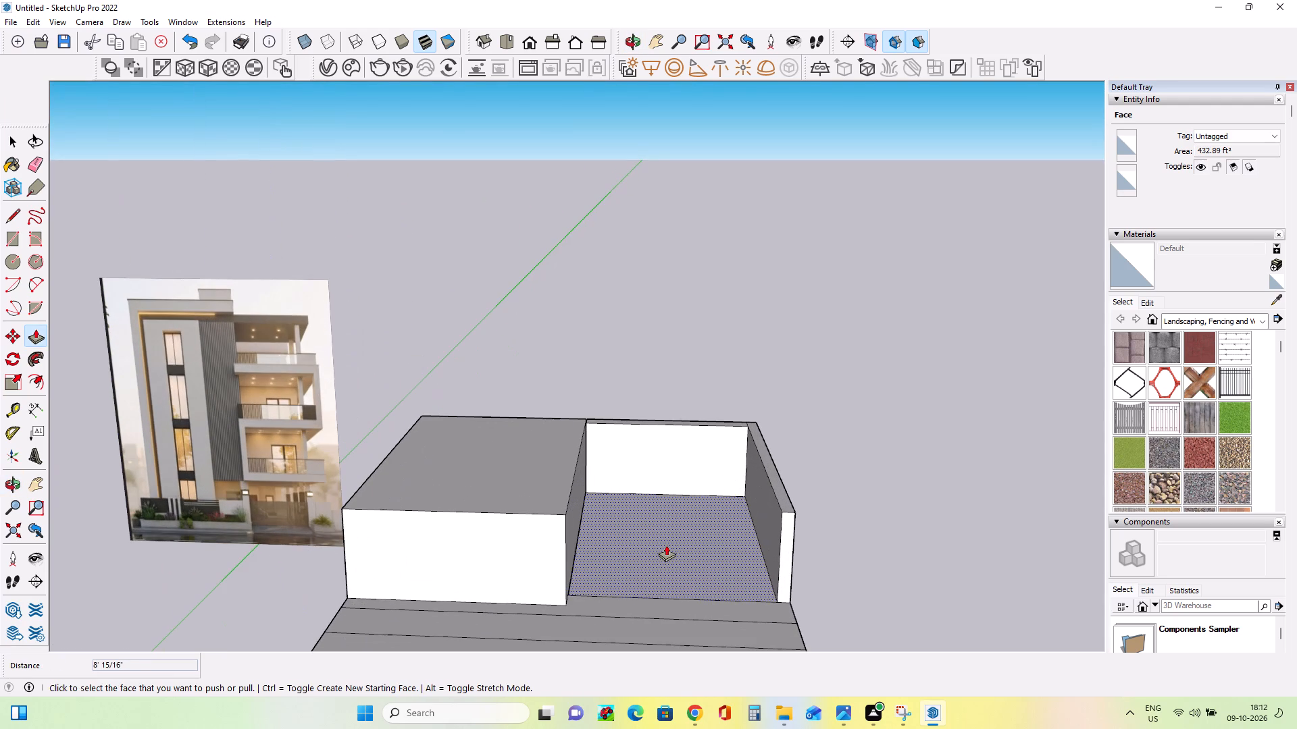
{"action": "middle_click_drag", "start_coordinate": [660, 572], "coordinate": [684, 566]}
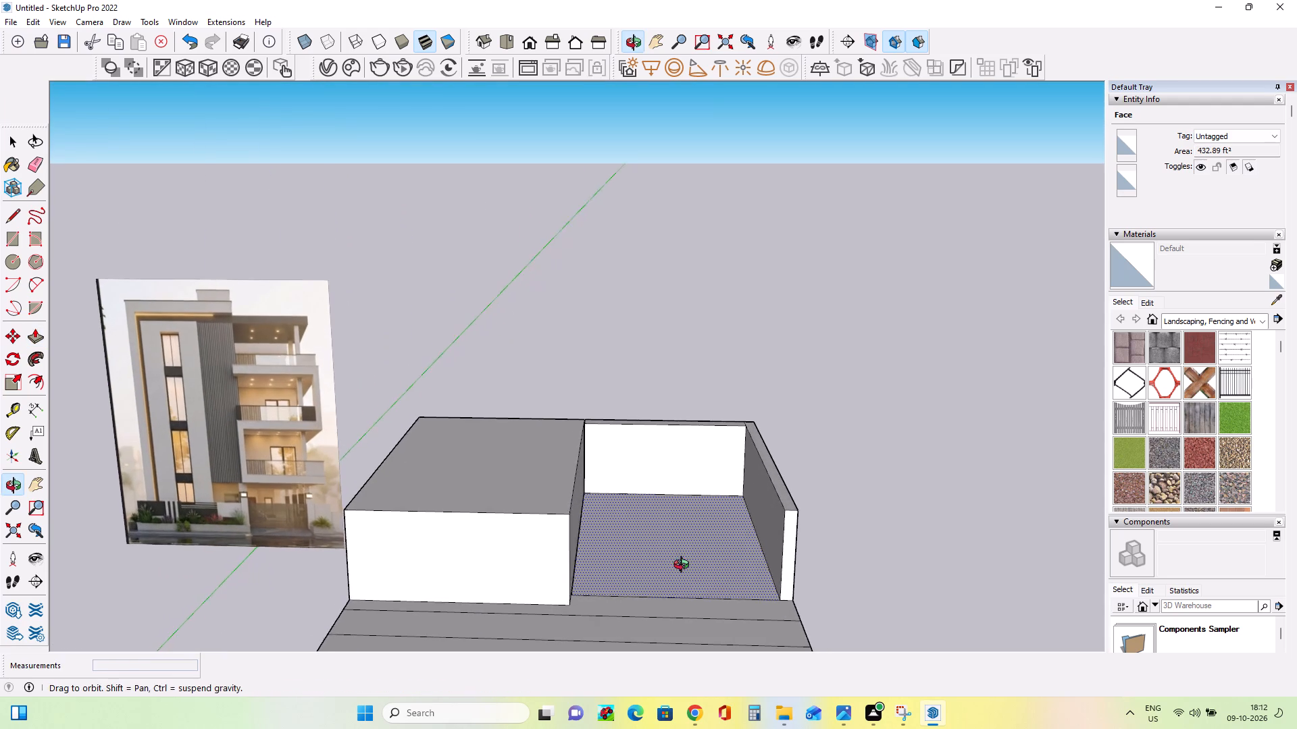
Examine the reference image's ground floor, especially the recessed parking area behind the gate, its doors, columns and boundary wall.
{"action": "middle_click_drag", "start_coordinate": [684, 566], "coordinate": [690, 556]}
{"action": "middle_click", "coordinate": [689, 556]}
{"action": "scroll", "coordinate": [667, 591], "scroll_direction": "up", "scroll_amount": 2}
{"action": "middle_click_drag", "start_coordinate": [667, 594], "coordinate": [670, 612]}
{"action": "scroll", "coordinate": [678, 605], "scroll_direction": "down", "scroll_amount": 1}
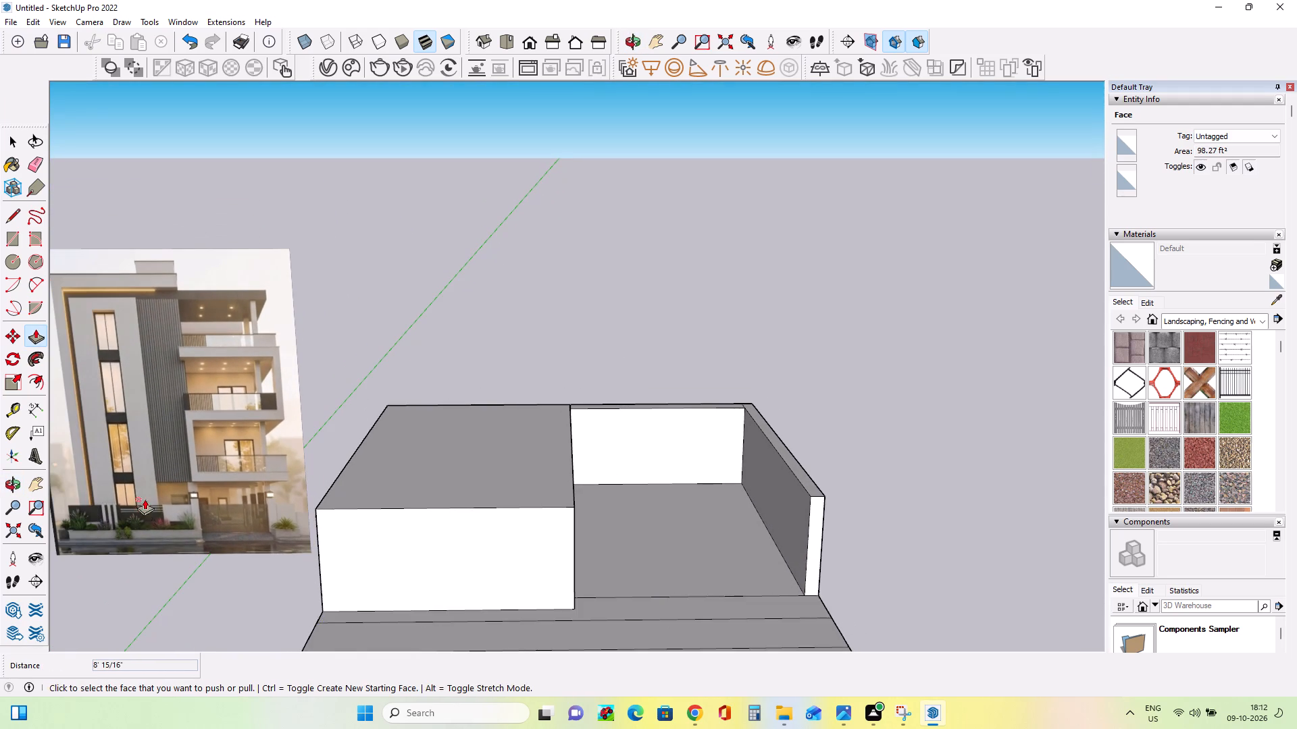
{"action": "scroll", "coordinate": [145, 497], "scroll_direction": "up", "scroll_amount": 8}
{"action": "middle_click_drag", "start_coordinate": [239, 485], "coordinate": [343, 455]}
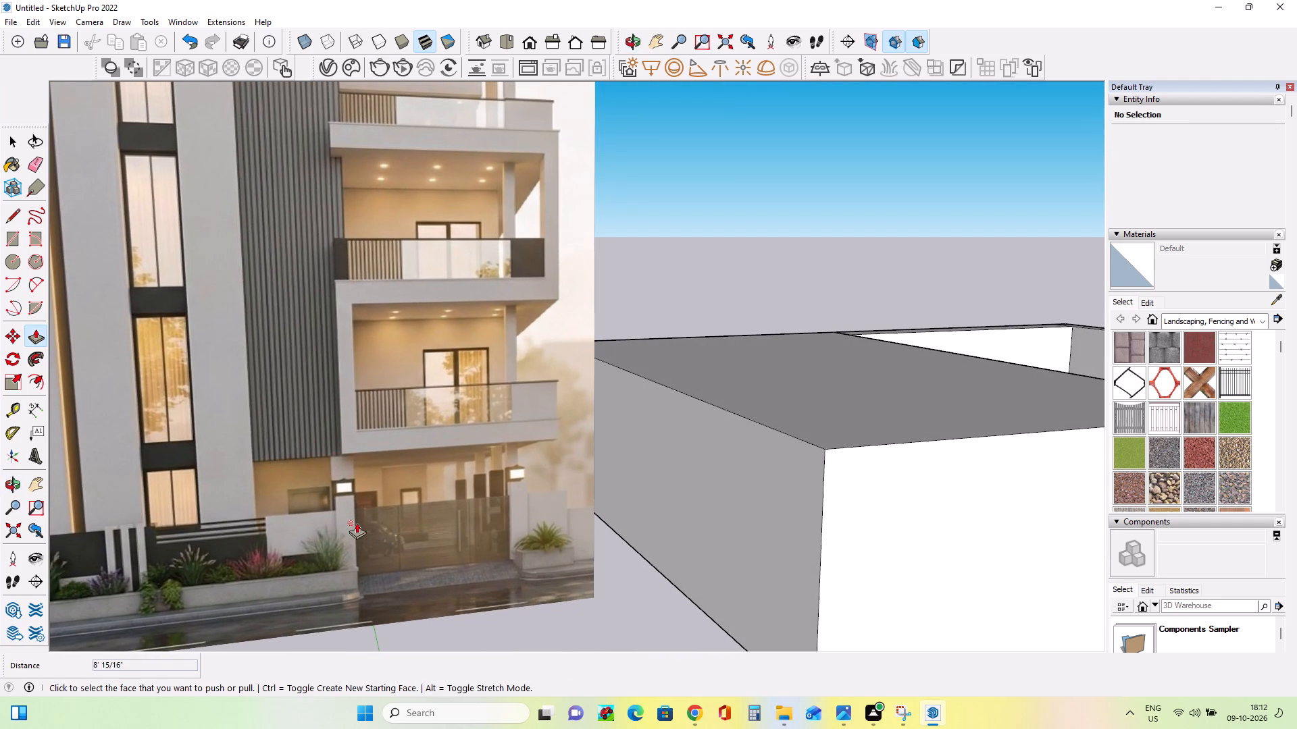
{"action": "middle_click_drag", "start_coordinate": [337, 519], "coordinate": [322, 491]}
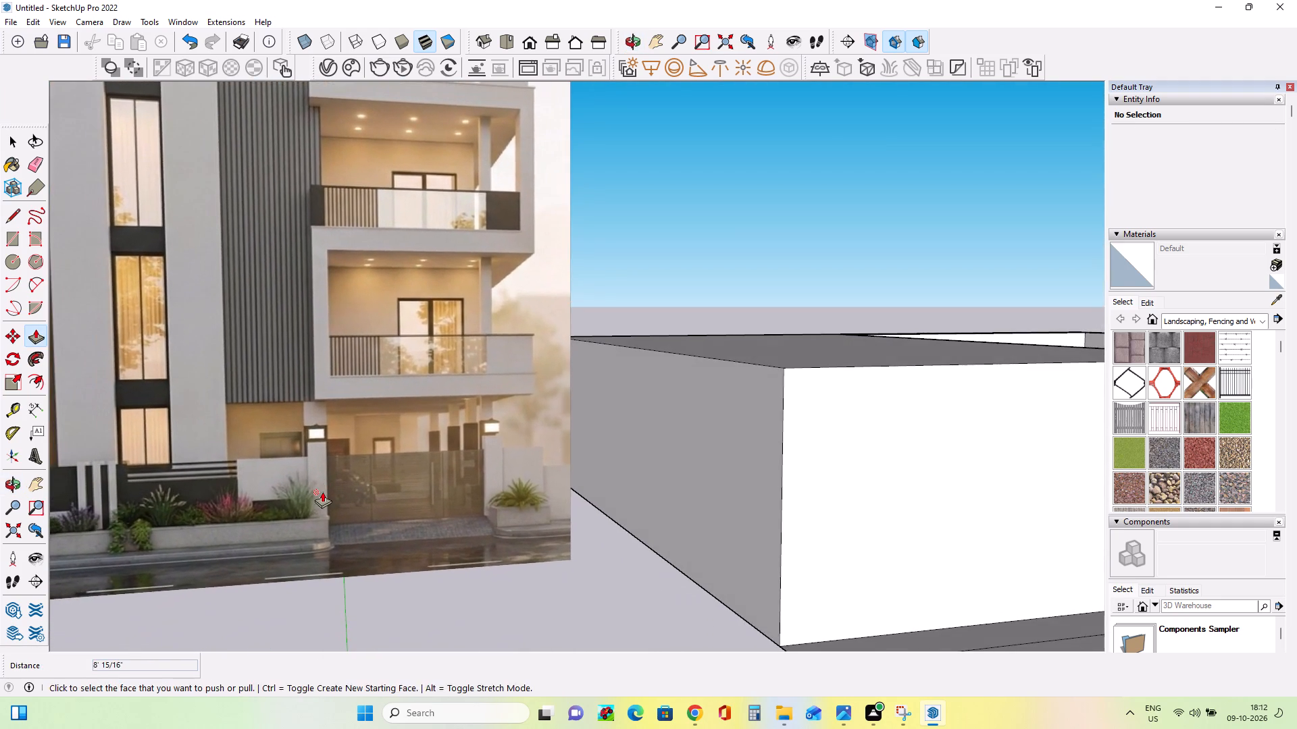
{"action": "middle_click_drag", "start_coordinate": [328, 479], "coordinate": [380, 454]}
{"action": "scroll", "coordinate": [386, 428], "scroll_direction": "up", "scroll_amount": 7}
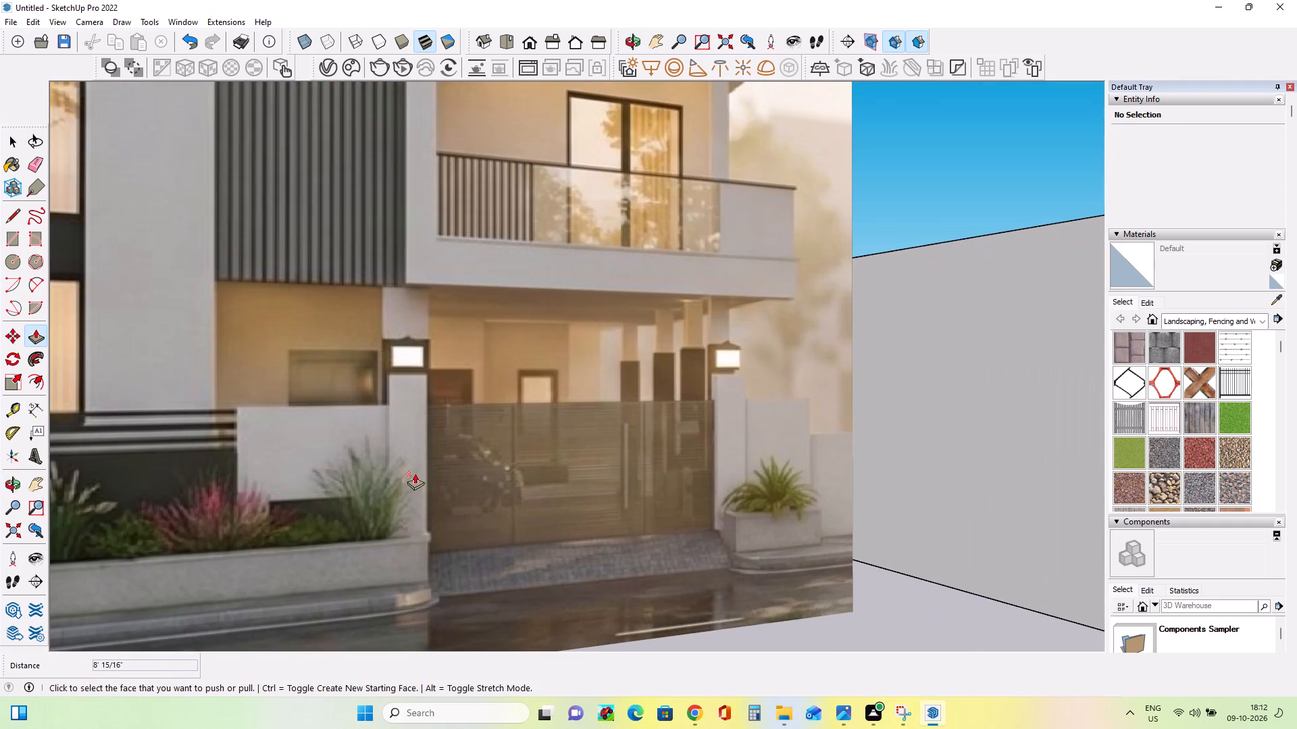
{"action": "middle_click_drag", "start_coordinate": [415, 473], "coordinate": [377, 468]}
{"action": "middle_click_drag", "start_coordinate": [377, 468], "coordinate": [347, 470]}
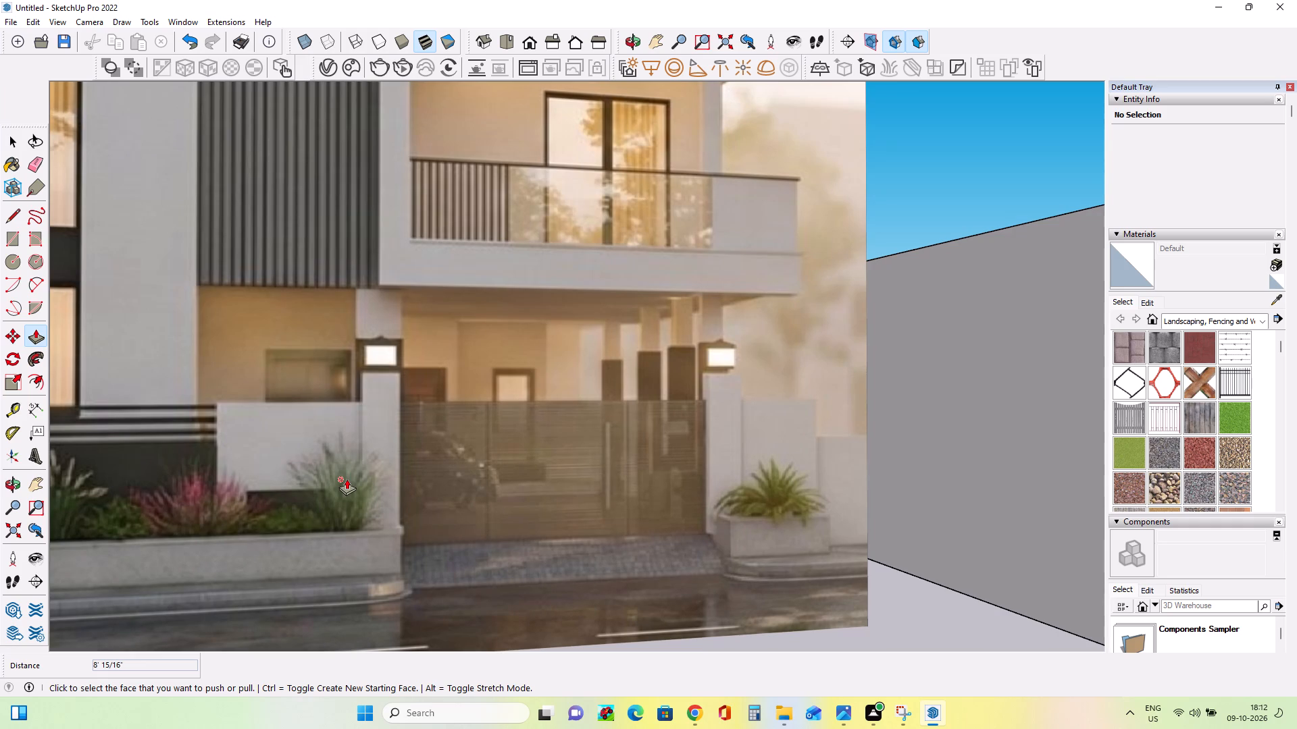
{"action": "middle_click_drag", "start_coordinate": [347, 479], "coordinate": [316, 488]}
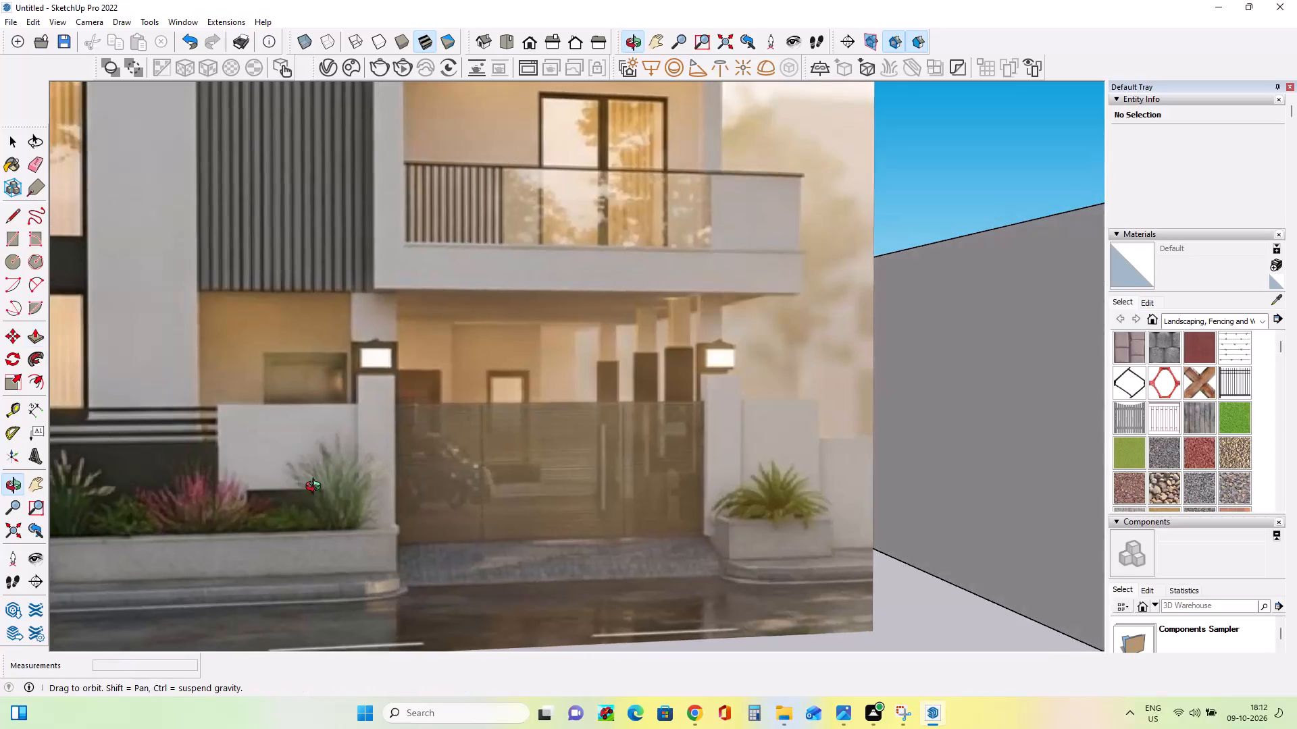
{"action": "middle_click_drag", "start_coordinate": [316, 488], "coordinate": [254, 497]}
{"action": "middle_click_drag", "start_coordinate": [254, 497], "coordinate": [264, 495]}
{"action": "middle_click_drag", "start_coordinate": [282, 490], "coordinate": [297, 485]}
{"action": "middle_click_drag", "start_coordinate": [321, 481], "coordinate": [403, 475]}
{"action": "middle_click", "coordinate": [403, 475]}
{"action": "middle_click_drag", "start_coordinate": [403, 475], "coordinate": [396, 475]}
{"action": "middle_click", "coordinate": [395, 477]}
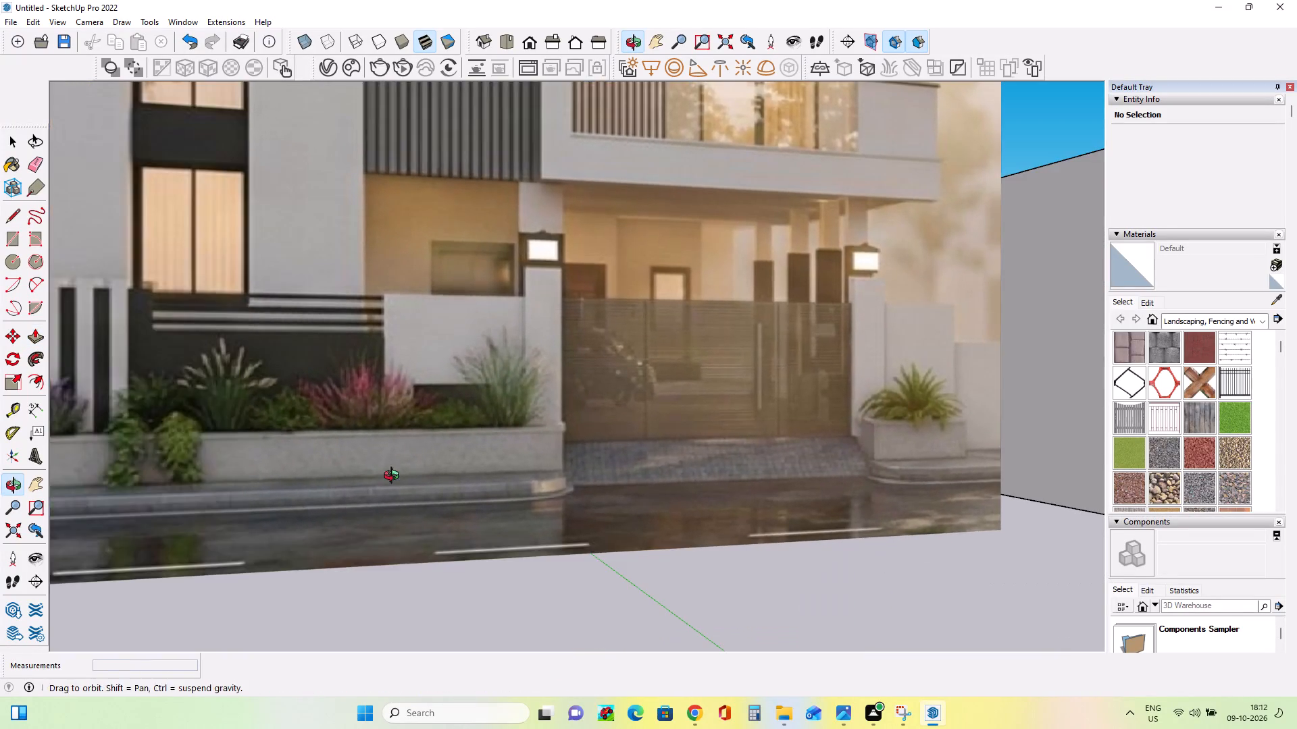
{"action": "middle_click", "coordinate": [395, 477]}
{"action": "left_click_drag", "start_coordinate": [526, 379], "coordinate": [379, 483]}
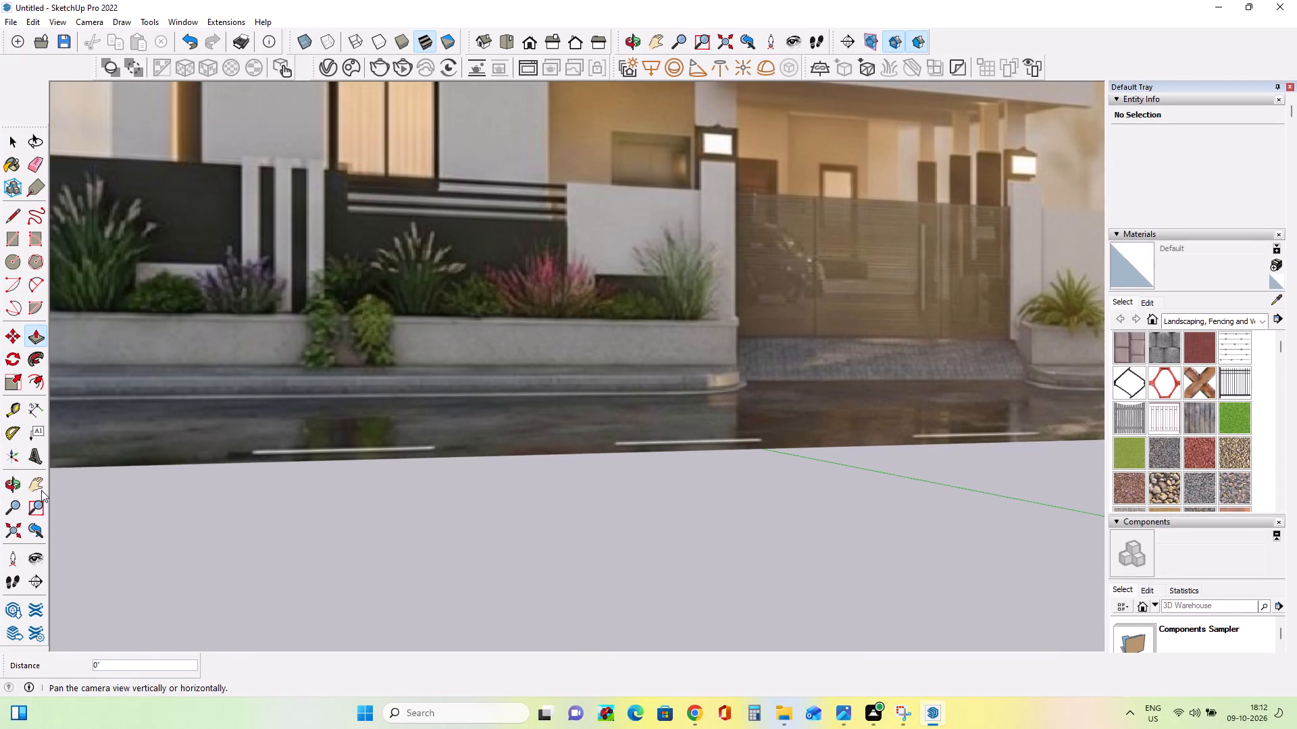
{"action": "left_click", "coordinate": [41, 490]}
{"action": "left_click_drag", "start_coordinate": [479, 244], "coordinate": [93, 415]}
{"action": "middle_click_drag", "start_coordinate": [555, 427], "coordinate": [479, 430]}
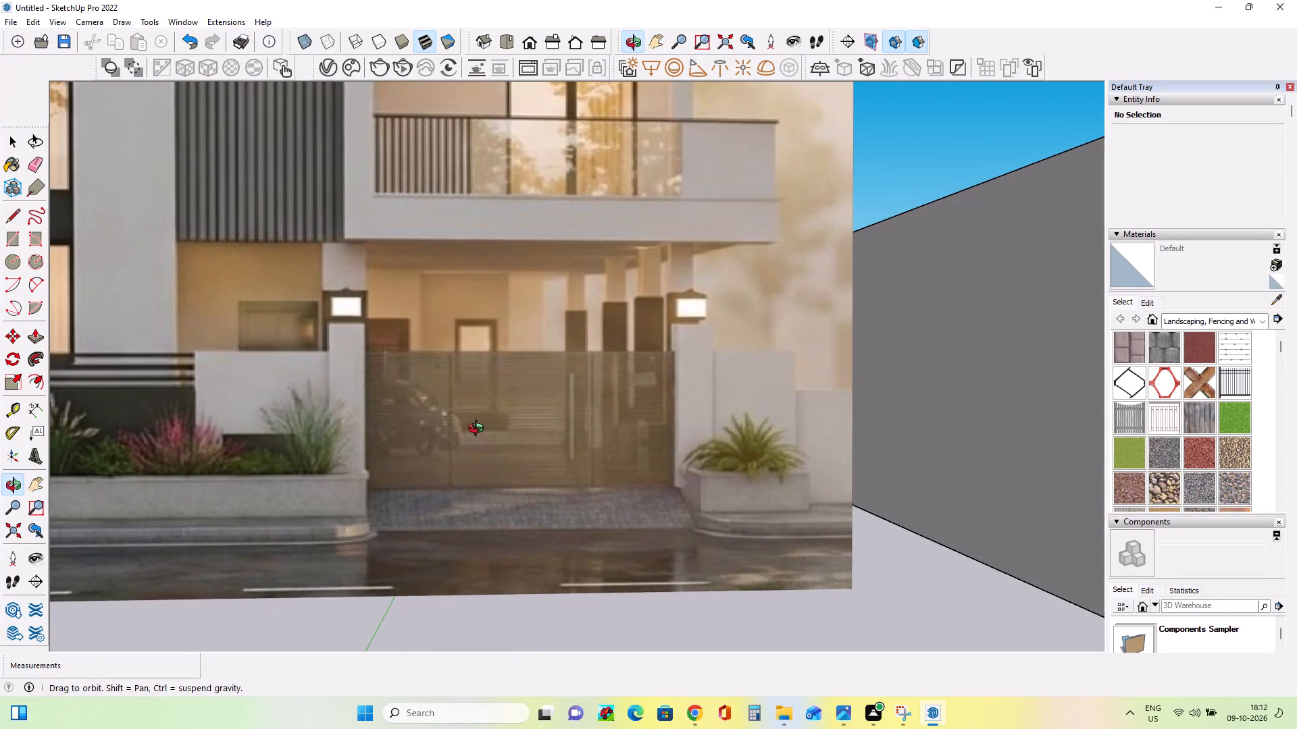
{"action": "middle_click_drag", "start_coordinate": [479, 430], "coordinate": [485, 417]}
{"action": "middle_click", "coordinate": [485, 417]}
{"action": "scroll", "coordinate": [488, 418], "scroll_direction": "down", "scroll_amount": 1}
{"action": "middle_click_drag", "start_coordinate": [558, 463], "coordinate": [559, 477]}
{"action": "middle_click", "coordinate": [559, 477]}
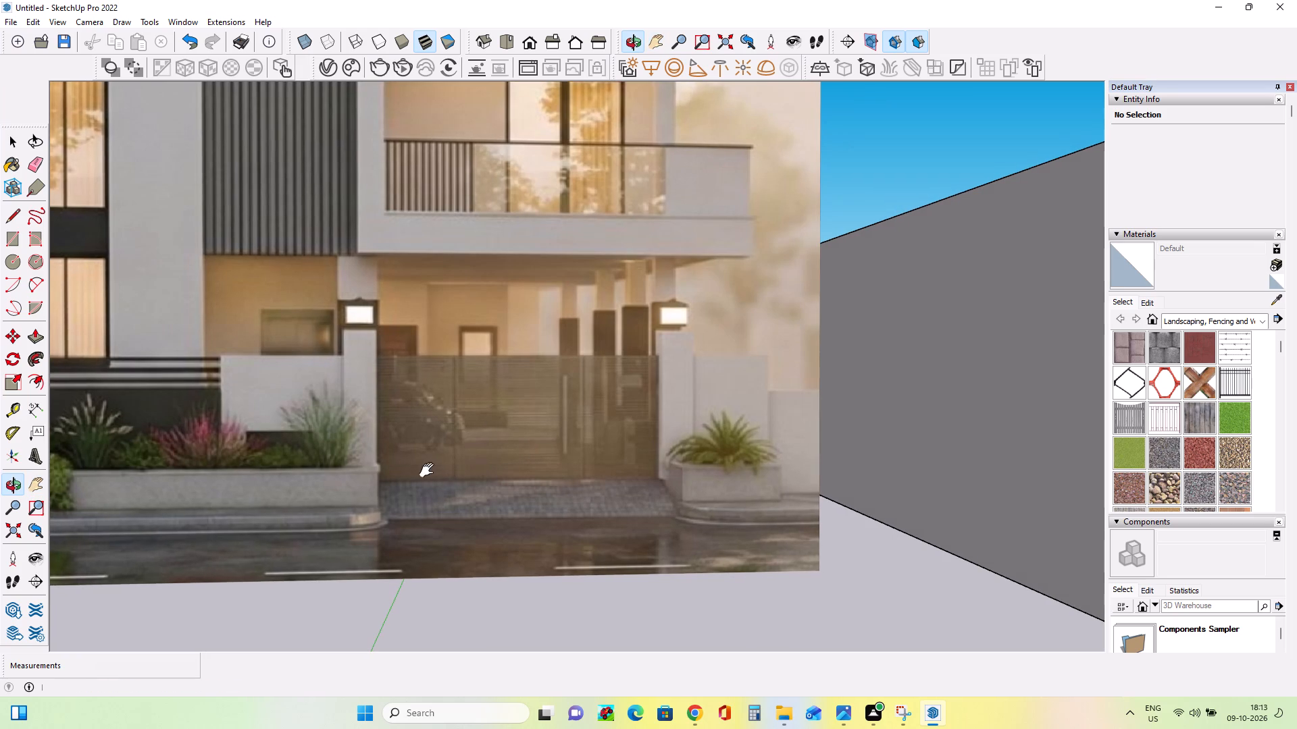
{"action": "scroll", "coordinate": [430, 470], "scroll_direction": "down", "scroll_amount": 1}
{"action": "scroll", "coordinate": [518, 454], "scroll_direction": "up", "scroll_amount": 2}
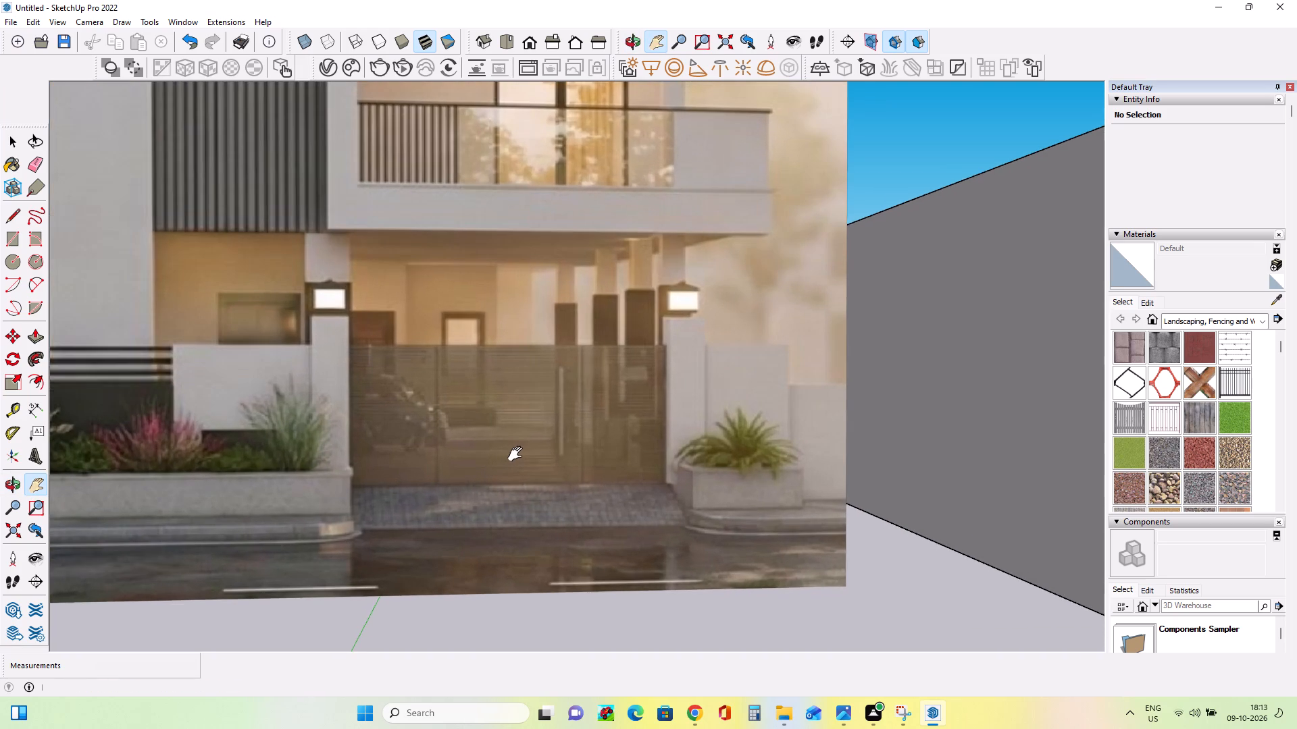
{"action": "scroll", "coordinate": [518, 454], "scroll_direction": "down", "scroll_amount": 2}
{"action": "middle_click_drag", "start_coordinate": [518, 455], "coordinate": [499, 469]}
{"action": "middle_click", "coordinate": [499, 469]}
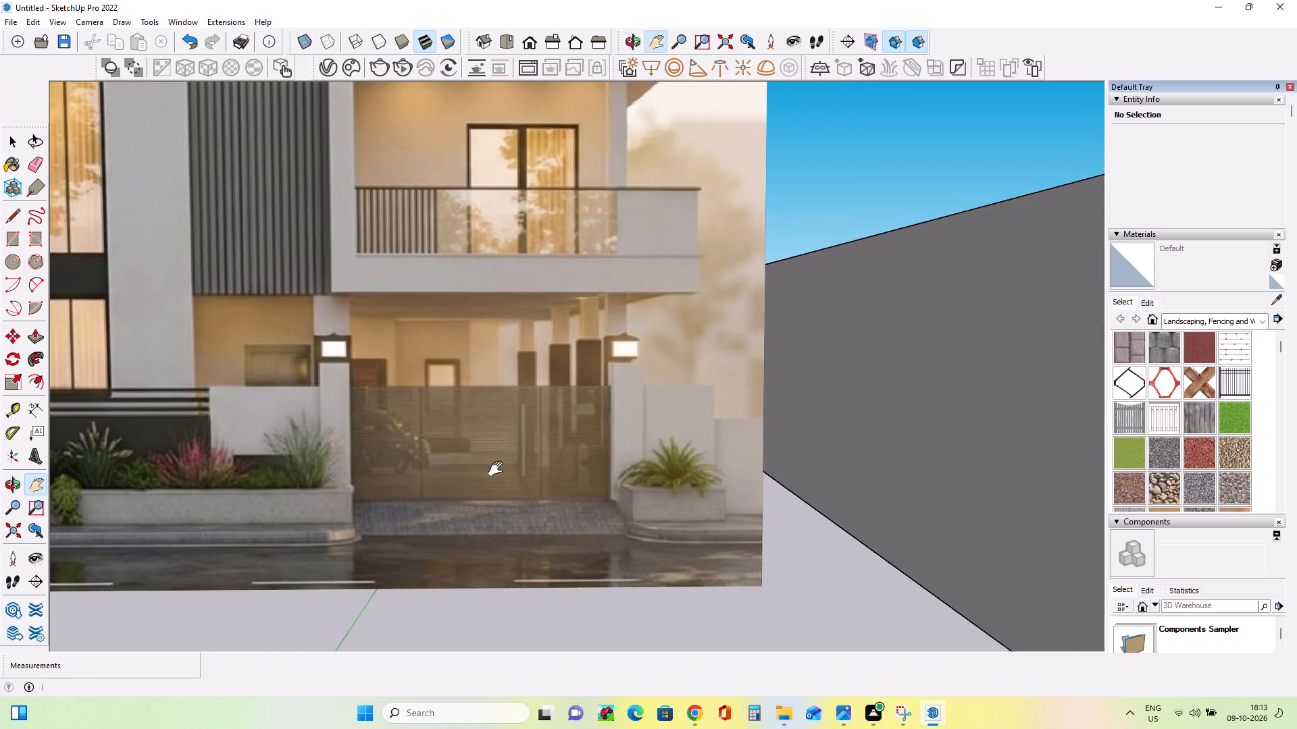
{"action": "scroll", "coordinate": [499, 469], "scroll_direction": "down", "scroll_amount": 15}
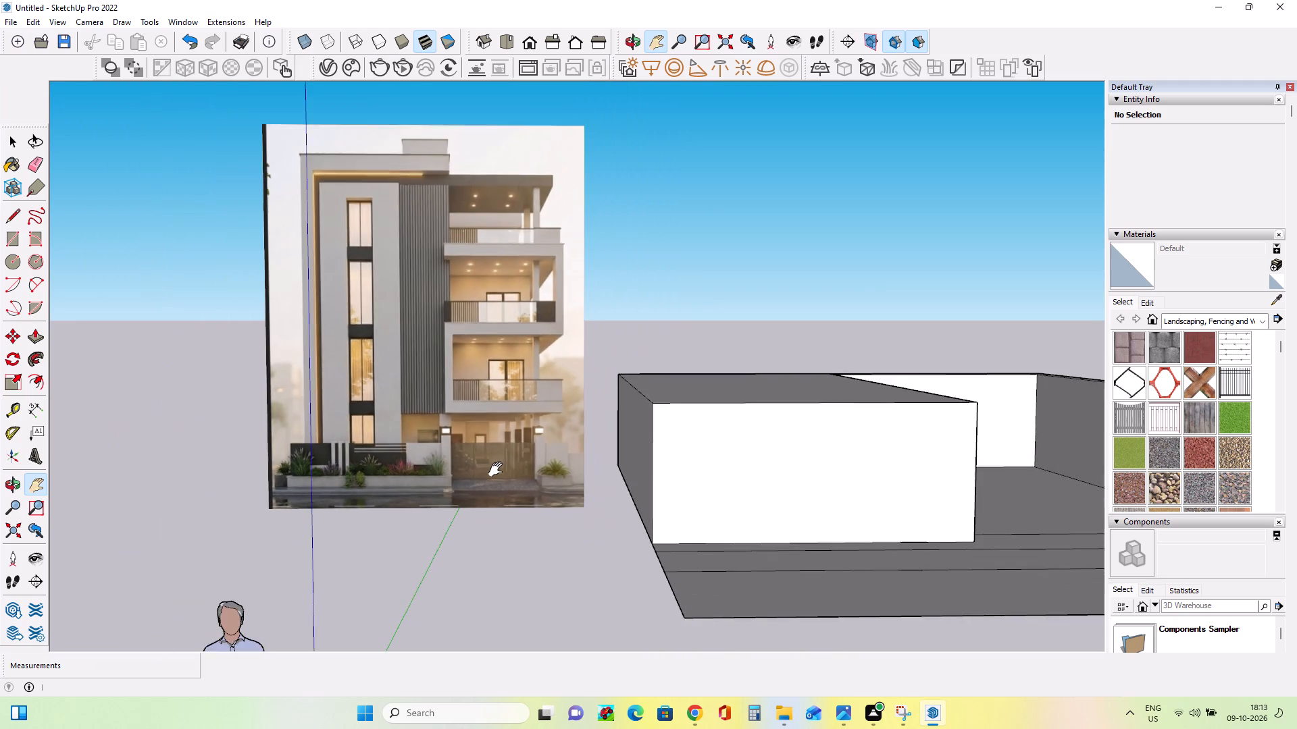
Draw a rectangle roughly 7' wide on the floor of the open area, in the corner between the large block and the rear wall.
{"action": "scroll", "coordinate": [499, 470], "scroll_direction": "down", "scroll_amount": 3}
{"action": "middle_click_drag", "start_coordinate": [780, 496], "coordinate": [723, 525]}
{"action": "scroll", "coordinate": [821, 479], "scroll_direction": "up", "scroll_amount": 7}
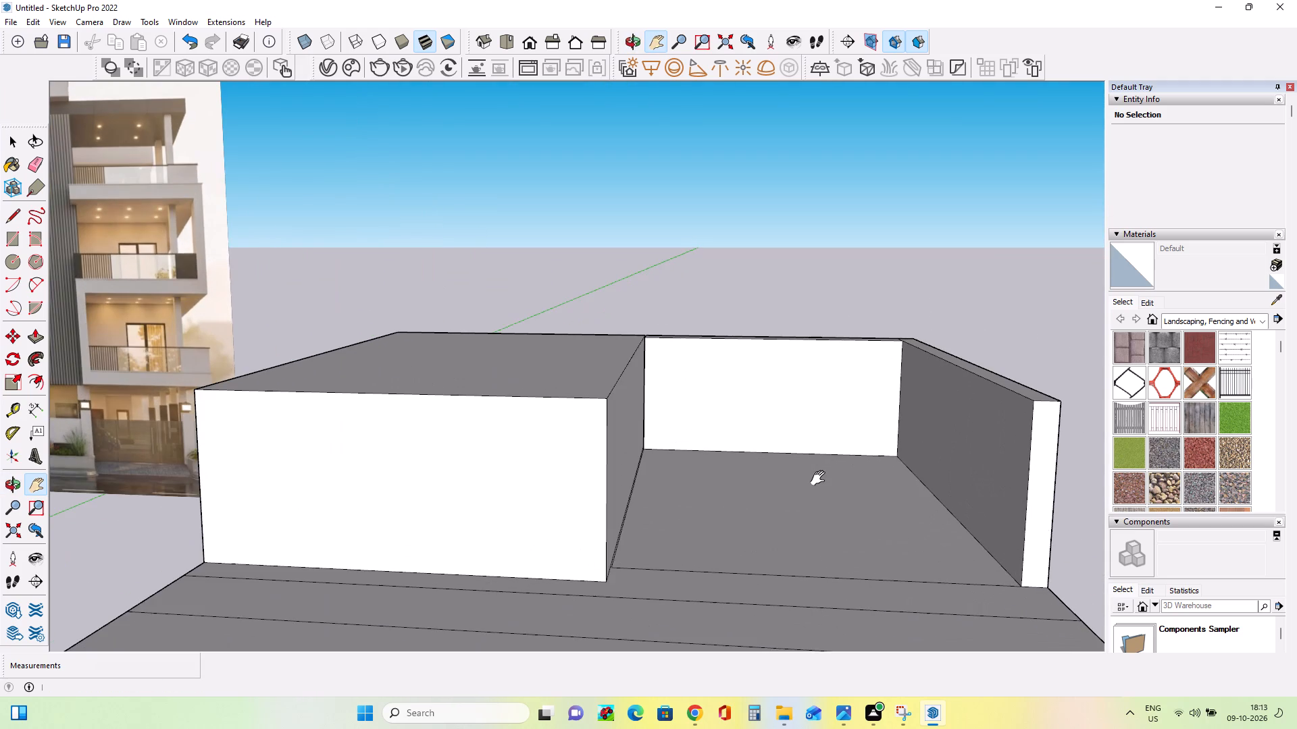
{"action": "middle_click_drag", "start_coordinate": [846, 488], "coordinate": [852, 491]}
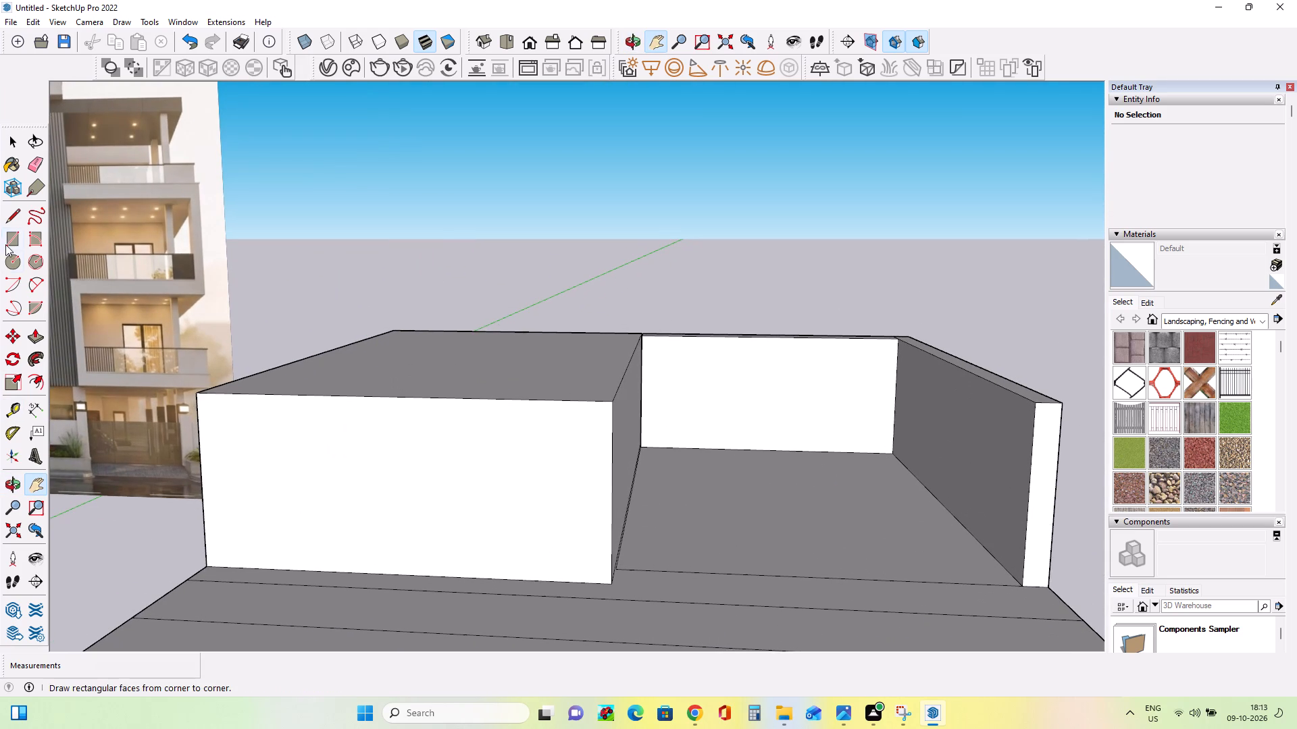
{"action": "left_click", "coordinate": [8, 244]}
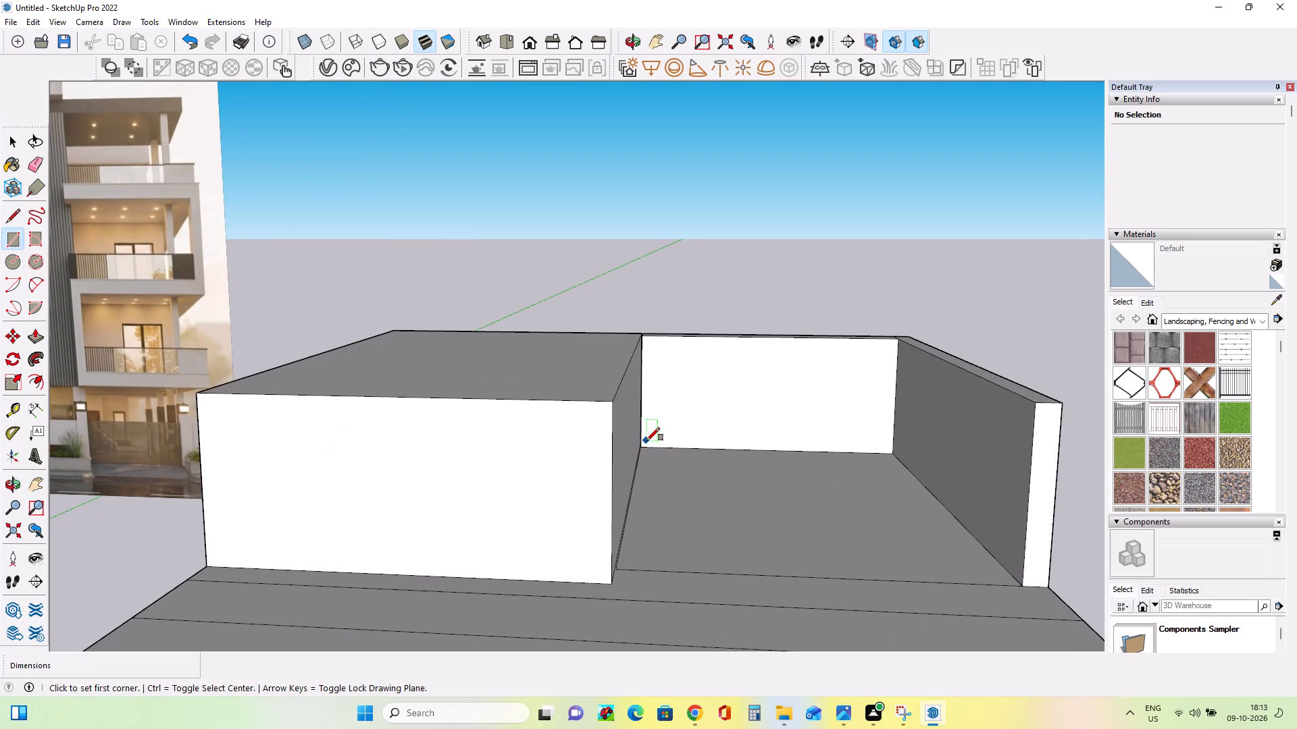
{"action": "left_click", "coordinate": [642, 444]}
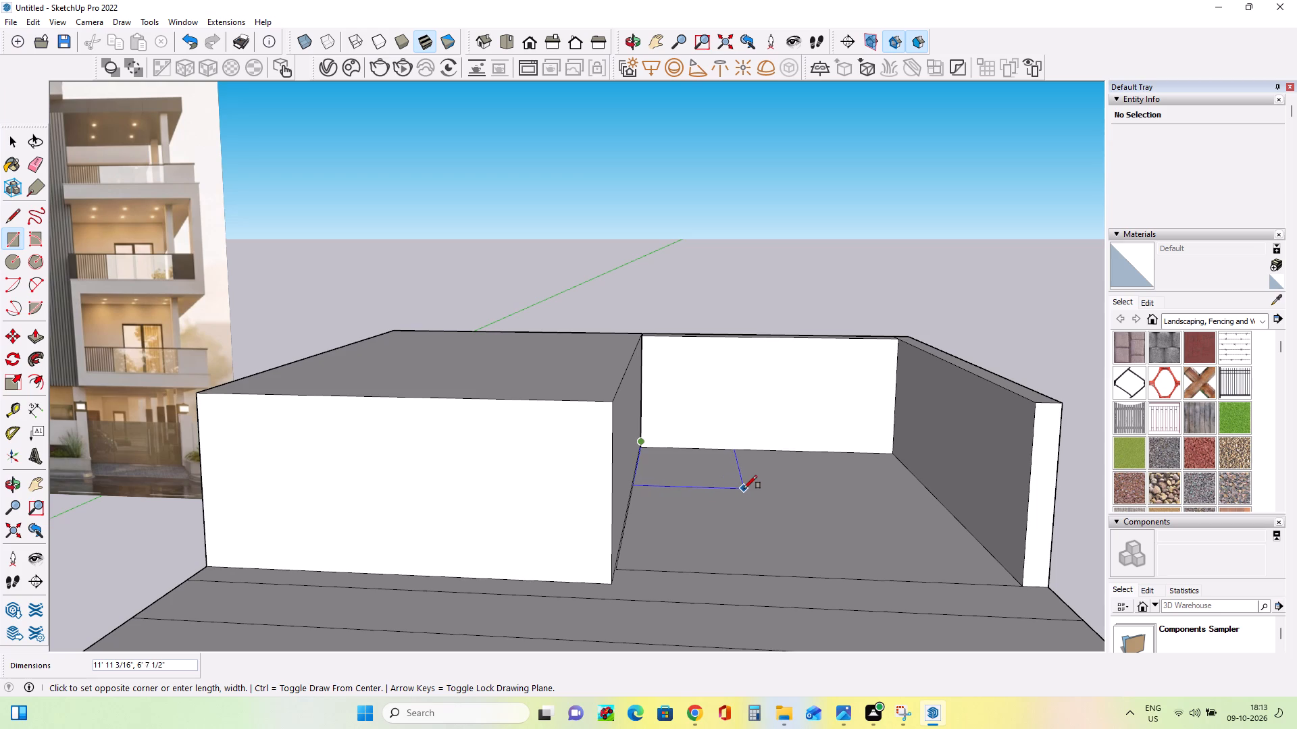
{"action": "left_click", "coordinate": [750, 489]}
Draw a shallower floor rectangle beside the first one, from the rear wall's base to the first rectangle's side edge.
{"action": "middle_click_drag", "start_coordinate": [905, 489], "coordinate": [932, 493]}
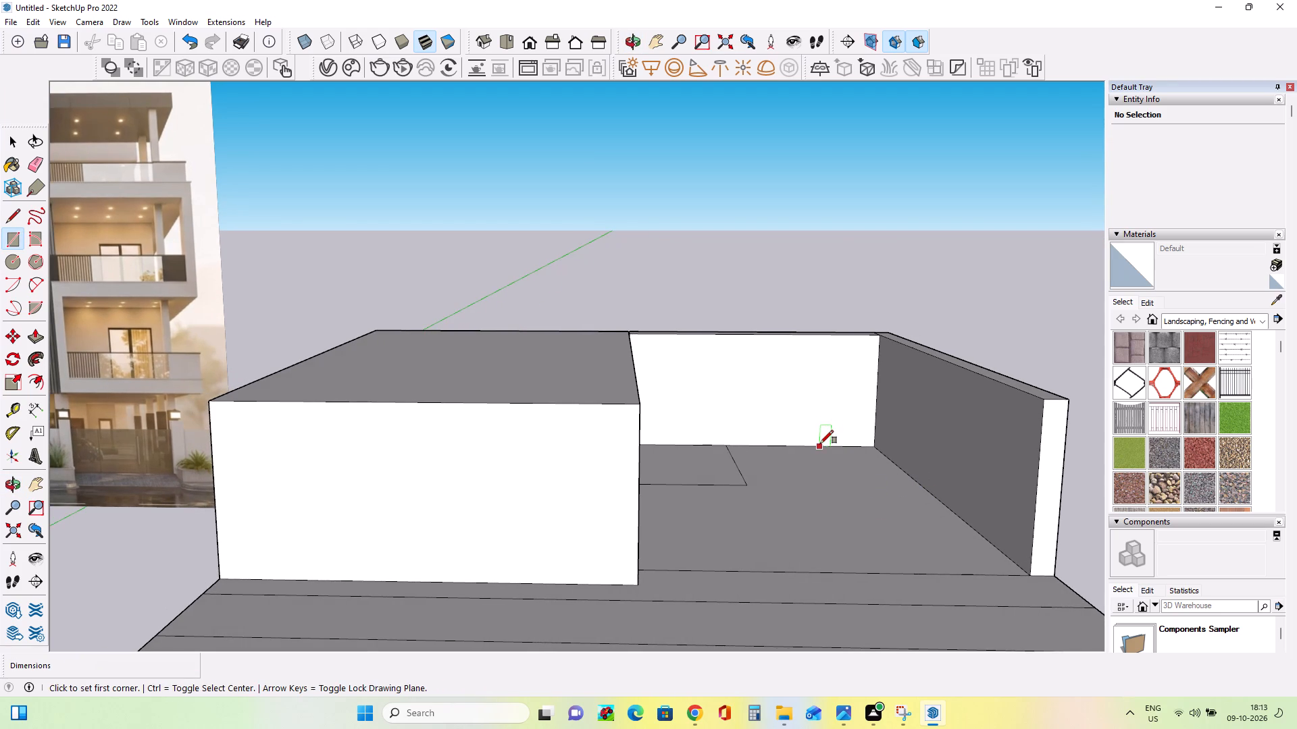
{"action": "left_click", "coordinate": [820, 443]}
{"action": "left_click", "coordinate": [740, 471]}
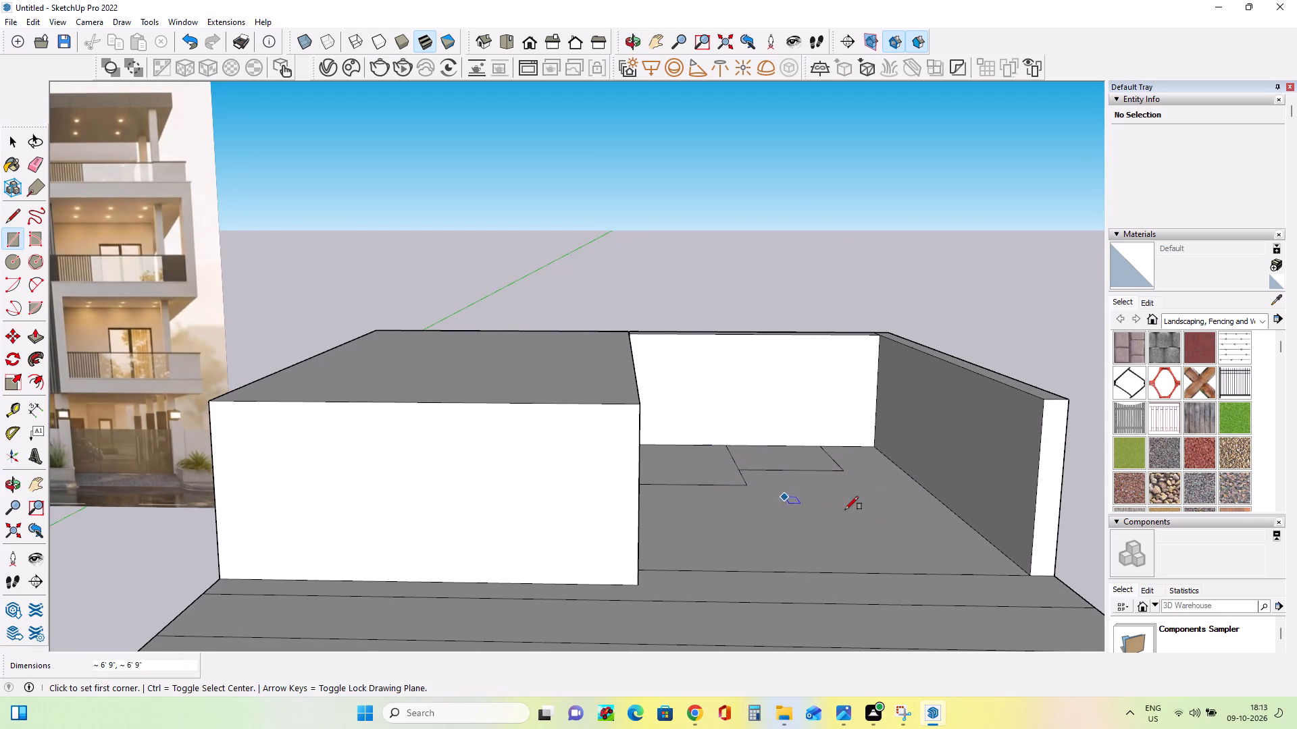
Push/Pull both floor rectangles up about 8' 15/16" into blocks level with the rear wall's top.
{"action": "middle_click", "coordinate": [840, 518]}
{"action": "left_click", "coordinate": [30, 336]}
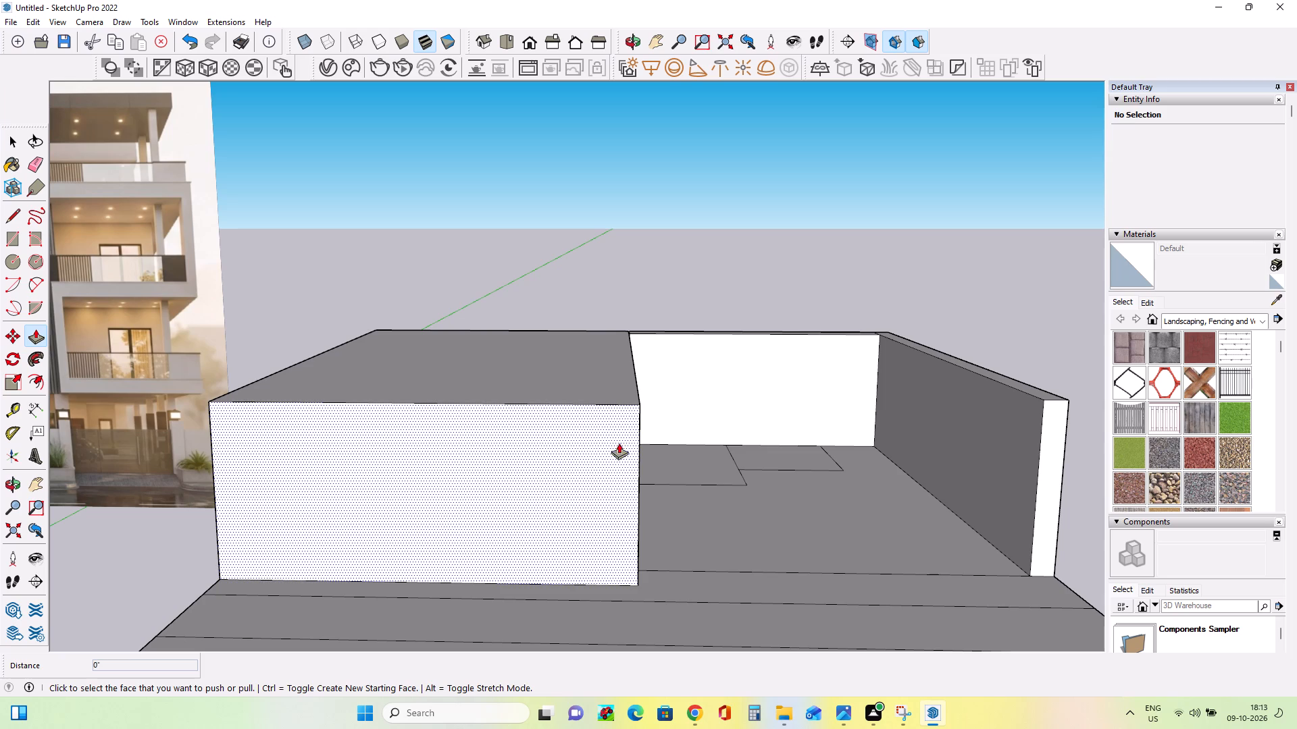
{"action": "left_click", "coordinate": [676, 456]}
{"action": "left_click", "coordinate": [609, 345]}
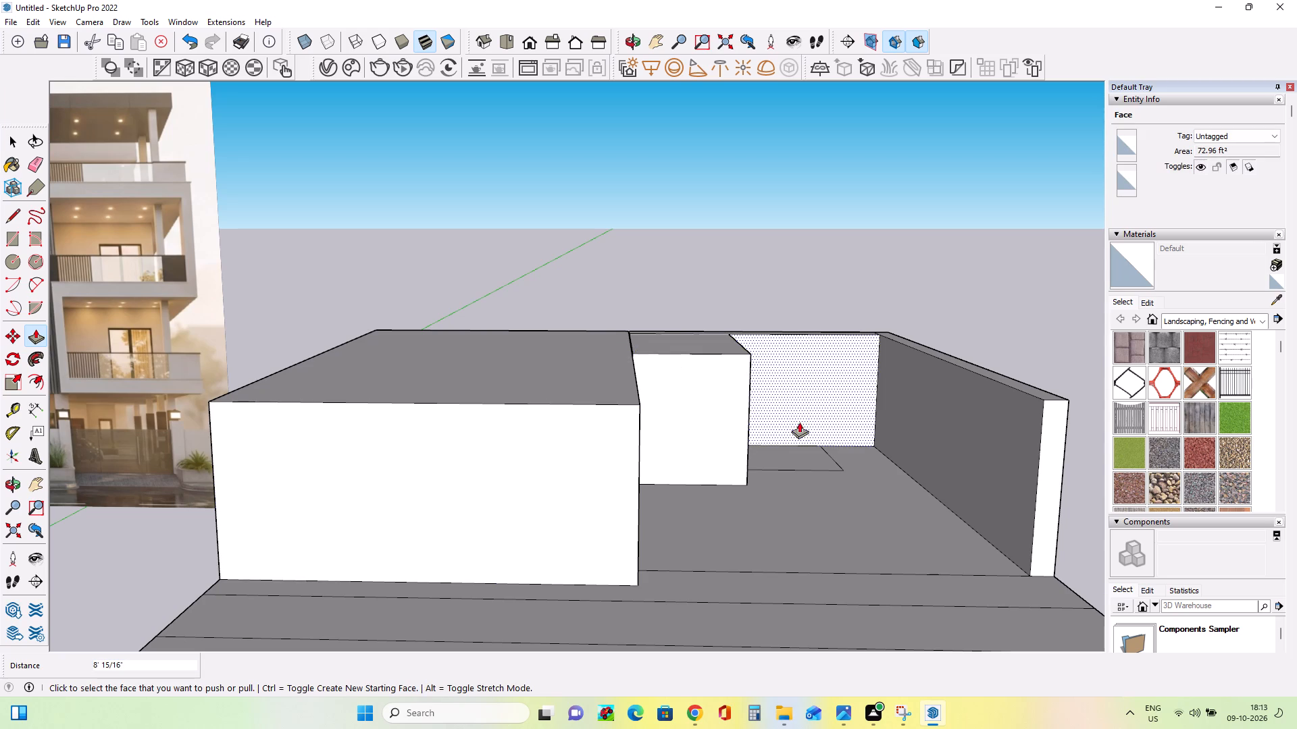
{"action": "left_click", "coordinate": [796, 452]}
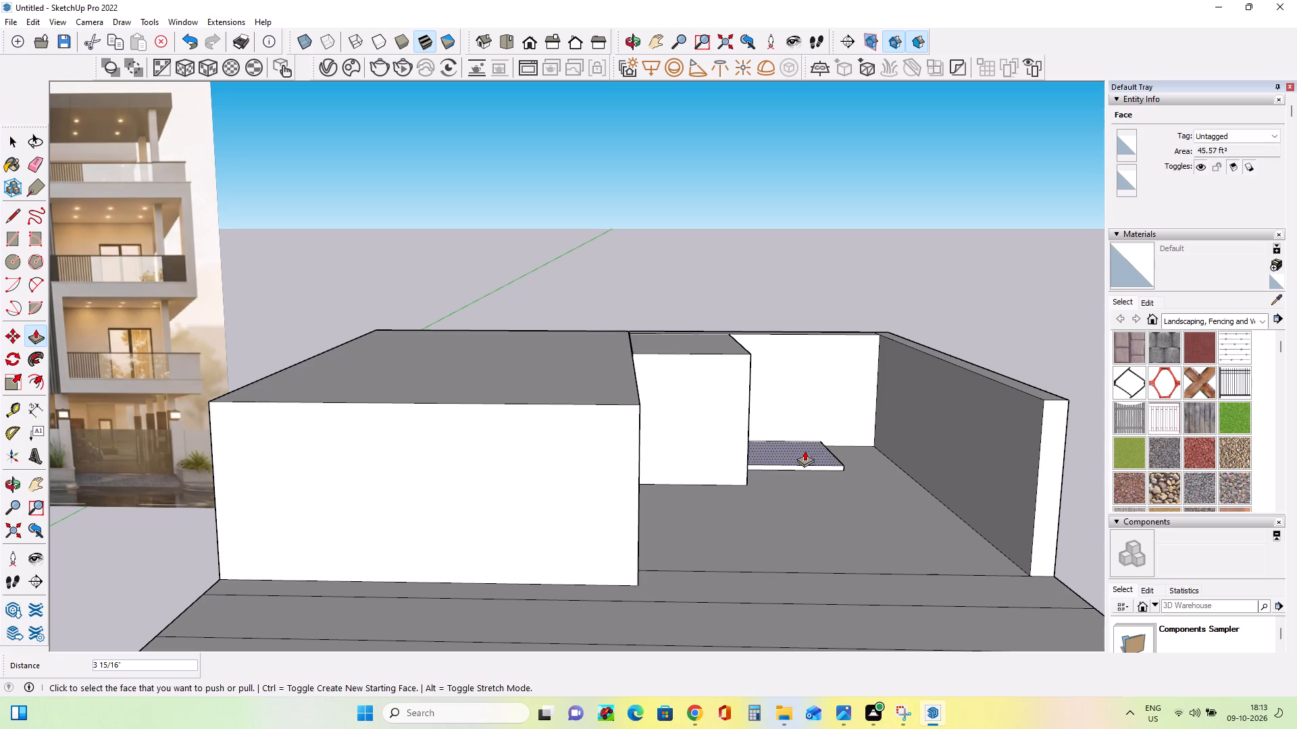
{"action": "left_click", "coordinate": [806, 452]}
{"action": "left_click", "coordinate": [710, 344]}
Draw an upright rectangle about 5' 4" high by 2' 4" wide on the front face of the shallower rear block.
{"action": "middle_click_drag", "start_coordinate": [838, 463], "coordinate": [840, 473]}
{"action": "scroll", "coordinate": [761, 512], "scroll_direction": "down", "scroll_amount": 2}
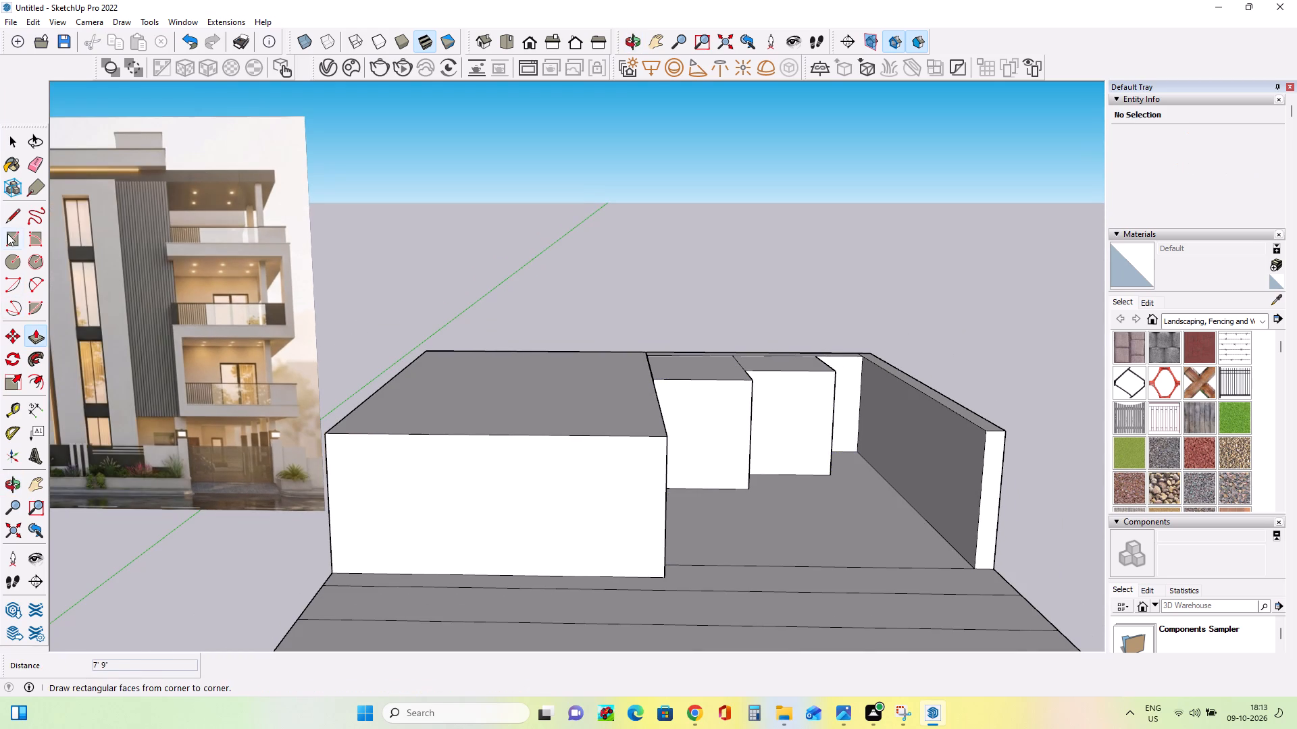
{"action": "left_click_drag", "start_coordinate": [8, 234], "coordinate": [16, 237]}
{"action": "left_click", "coordinate": [776, 387]}
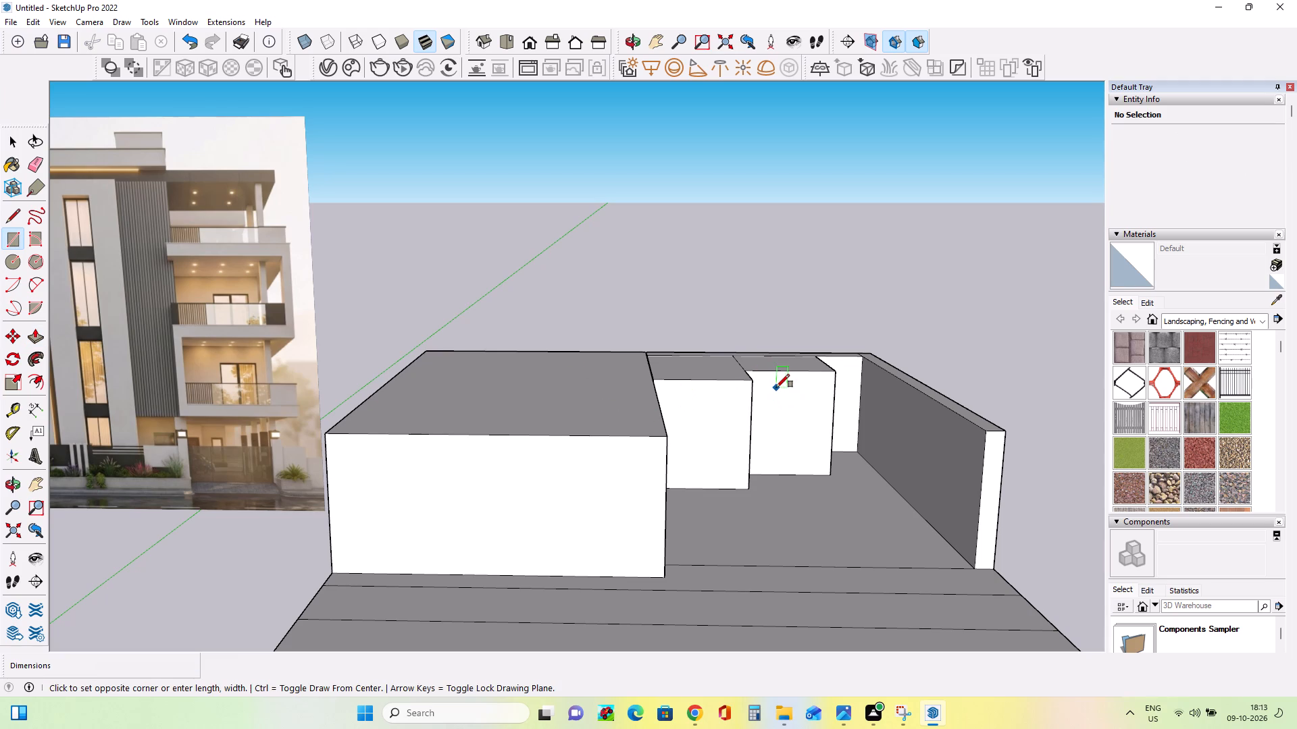
{"action": "left_click", "coordinate": [805, 456]}
Draw a door-shaped rectangle on the front face of the deeper rear block, reaching down to its bottom edge.
{"action": "middle_click_drag", "start_coordinate": [826, 491], "coordinate": [812, 502]}
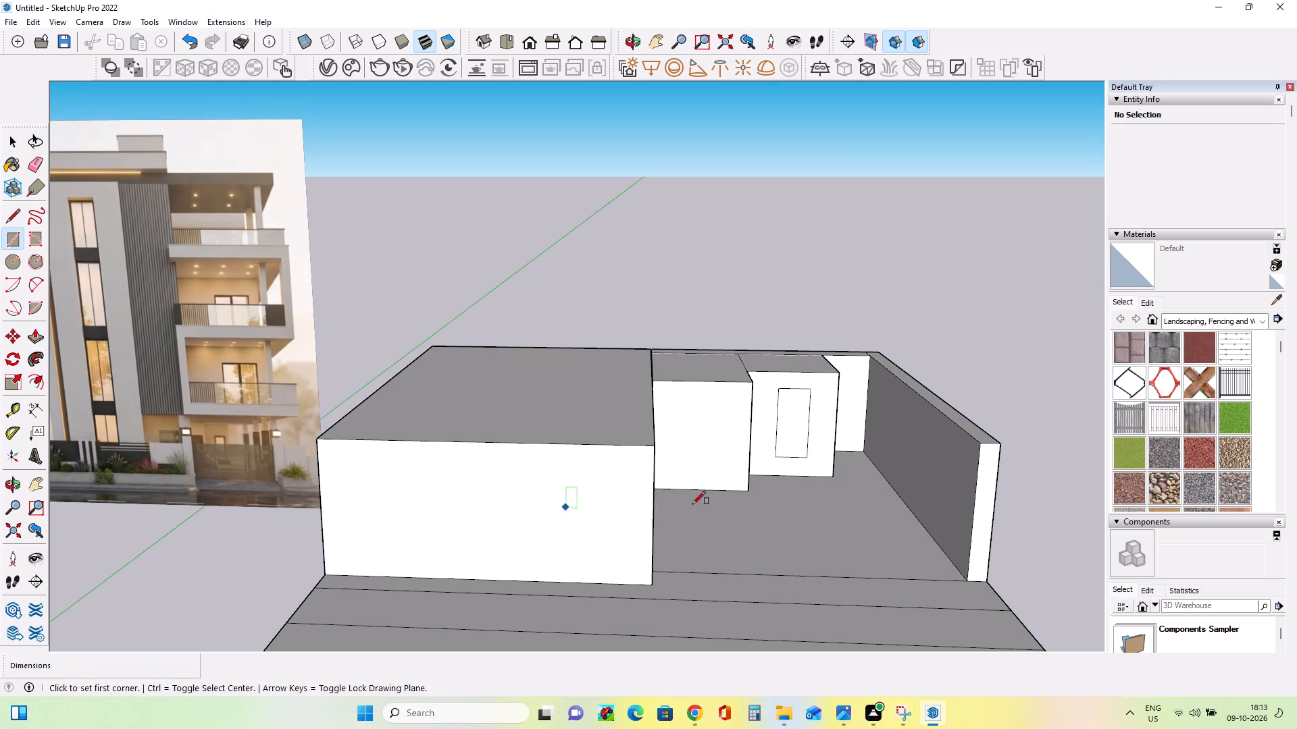
{"action": "middle_click_drag", "start_coordinate": [728, 492], "coordinate": [687, 485]}
{"action": "left_click", "coordinate": [674, 400]}
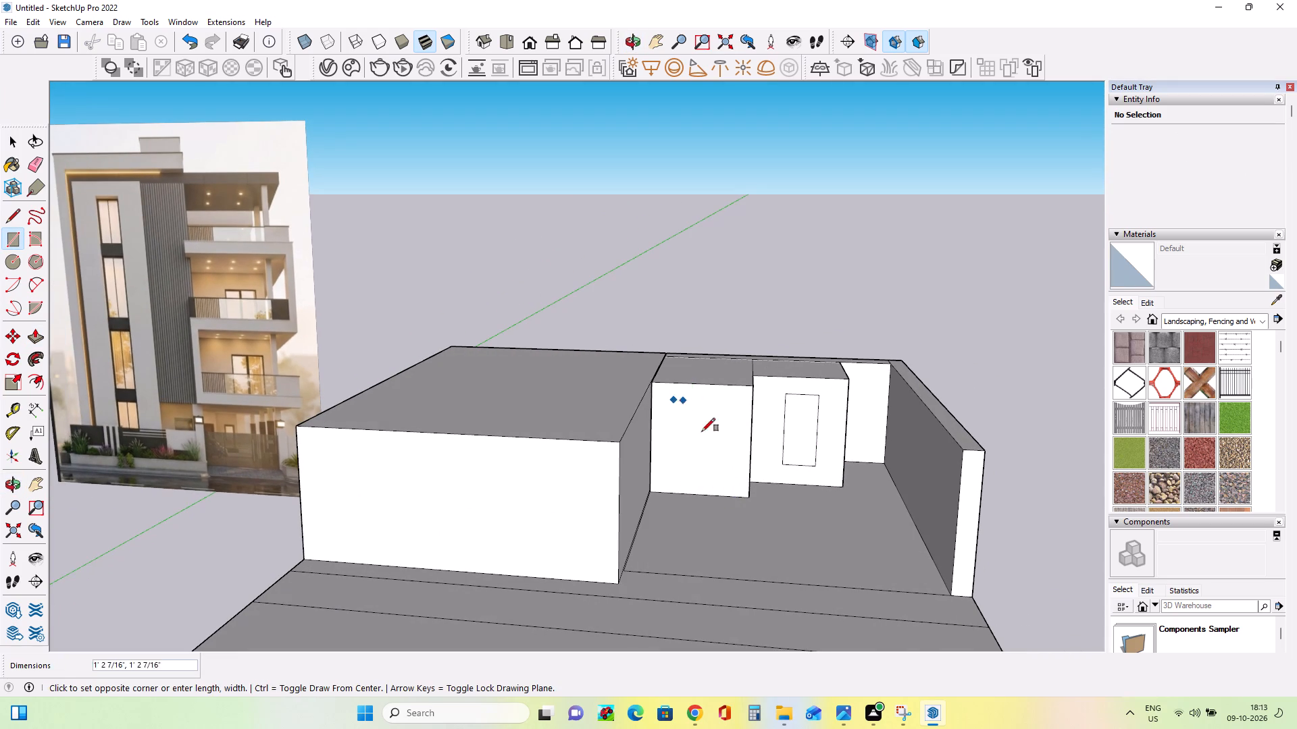
{"action": "left_click", "coordinate": [731, 494]}
Compare the model with the reference image and examine its ground-floor facade, gate and planter wall.
{"action": "middle_click_drag", "start_coordinate": [784, 506], "coordinate": [790, 506]}
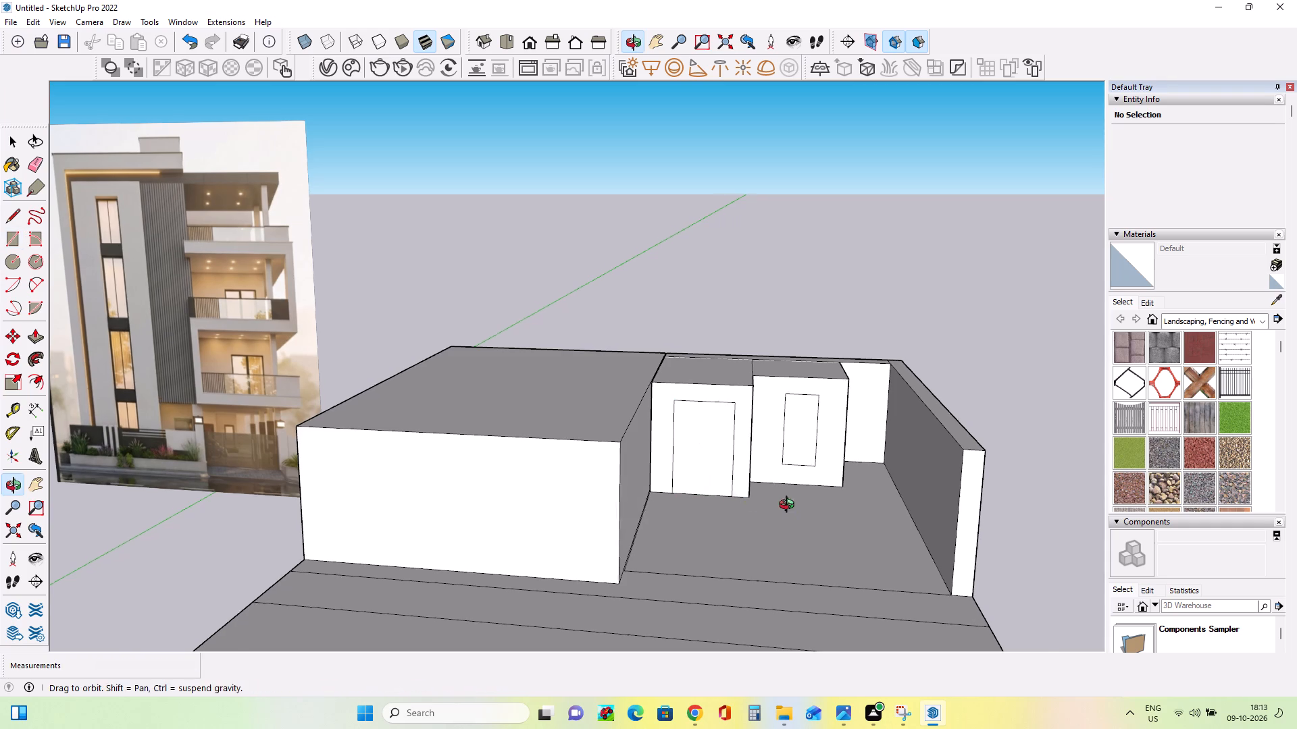
{"action": "middle_click_drag", "start_coordinate": [790, 506], "coordinate": [817, 503]}
{"action": "scroll", "coordinate": [744, 527], "scroll_direction": "down", "scroll_amount": 1}
{"action": "middle_click_drag", "start_coordinate": [673, 540], "coordinate": [701, 526]}
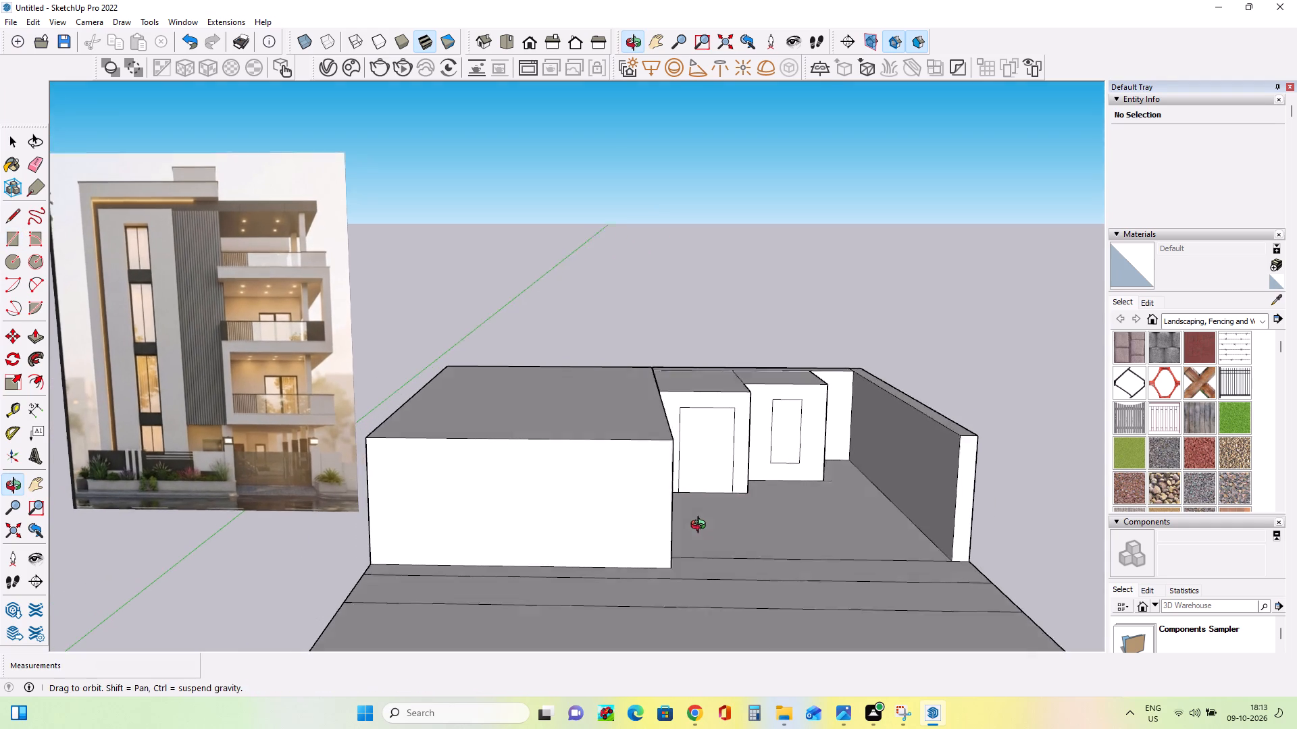
{"action": "middle_click_drag", "start_coordinate": [701, 526], "coordinate": [708, 518]}
{"action": "scroll", "coordinate": [708, 521], "scroll_direction": "down", "scroll_amount": 1}
{"action": "scroll", "coordinate": [209, 518], "scroll_direction": "up", "scroll_amount": 3}
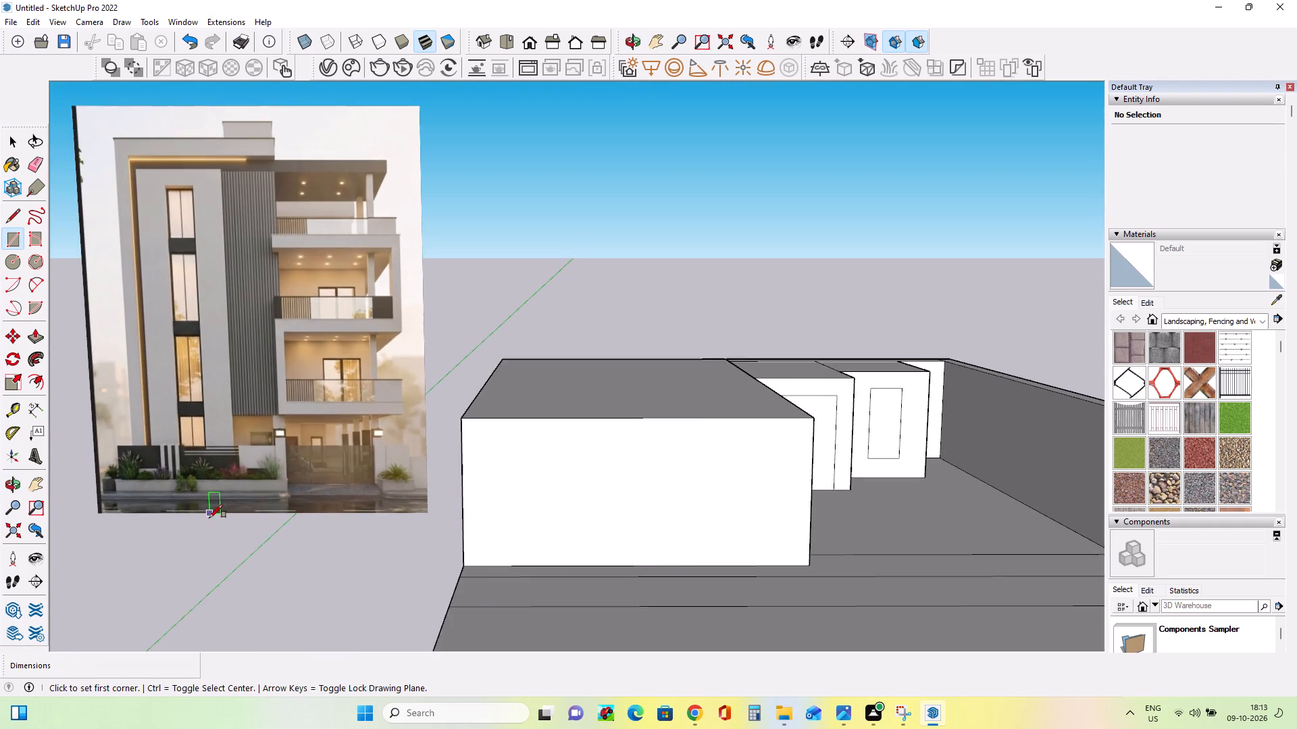
{"action": "scroll", "coordinate": [209, 518], "scroll_direction": "up", "scroll_amount": 1}
{"action": "middle_click_drag", "start_coordinate": [286, 518], "coordinate": [296, 526]}
{"action": "scroll", "coordinate": [306, 505], "scroll_direction": "up", "scroll_amount": 1}
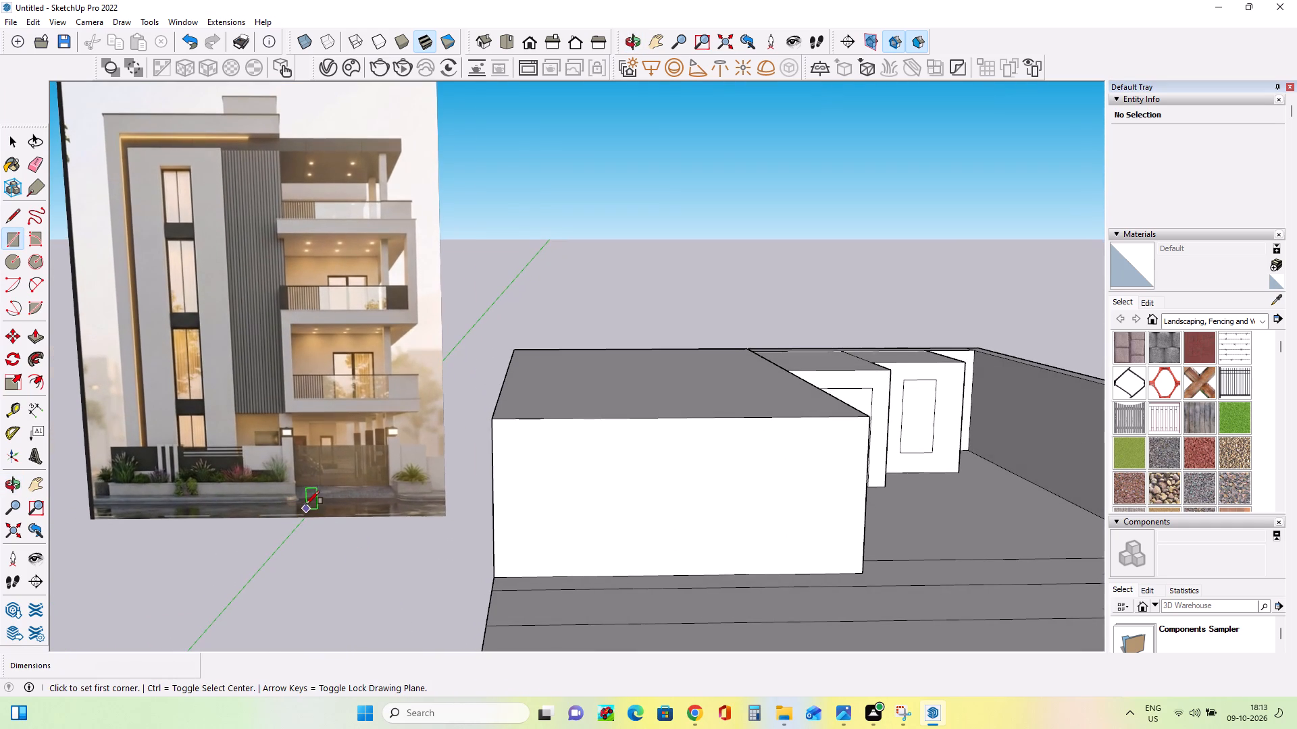
{"action": "scroll", "coordinate": [306, 504], "scroll_direction": "up", "scroll_amount": 6}
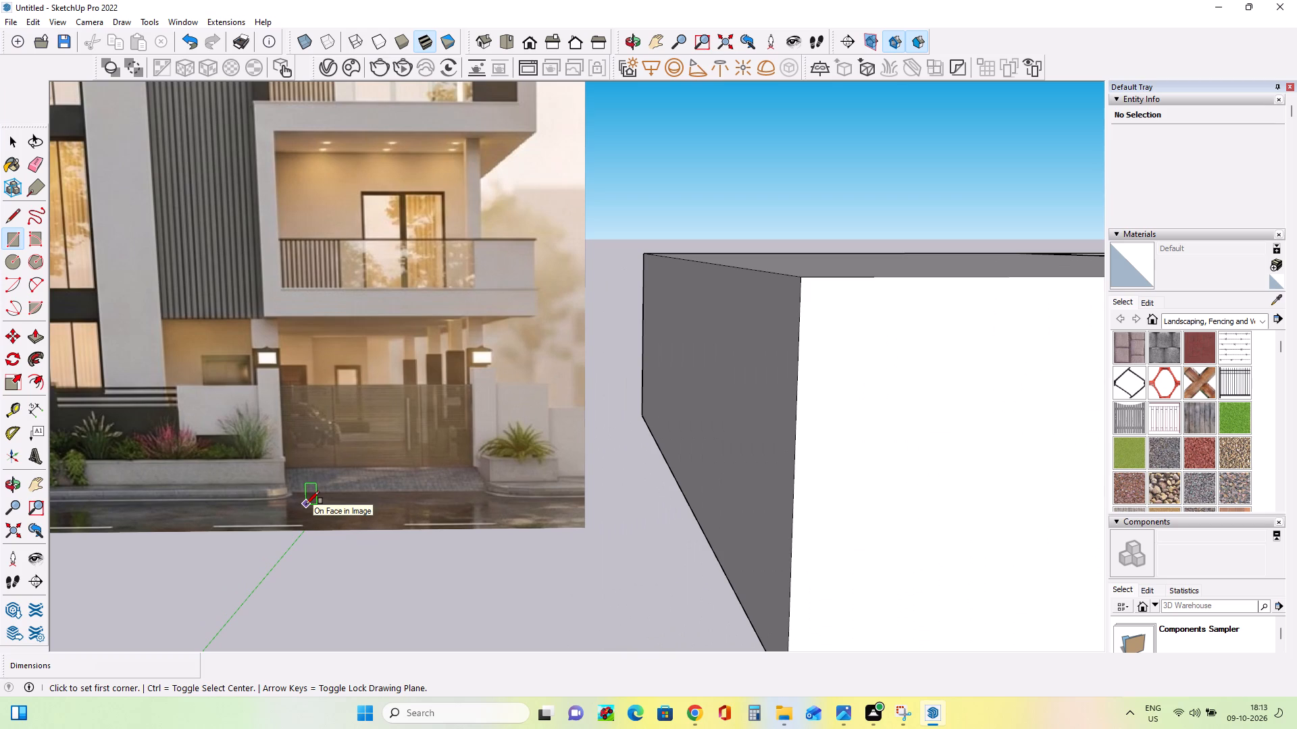
{"action": "middle_click_drag", "start_coordinate": [344, 495], "coordinate": [468, 474]}
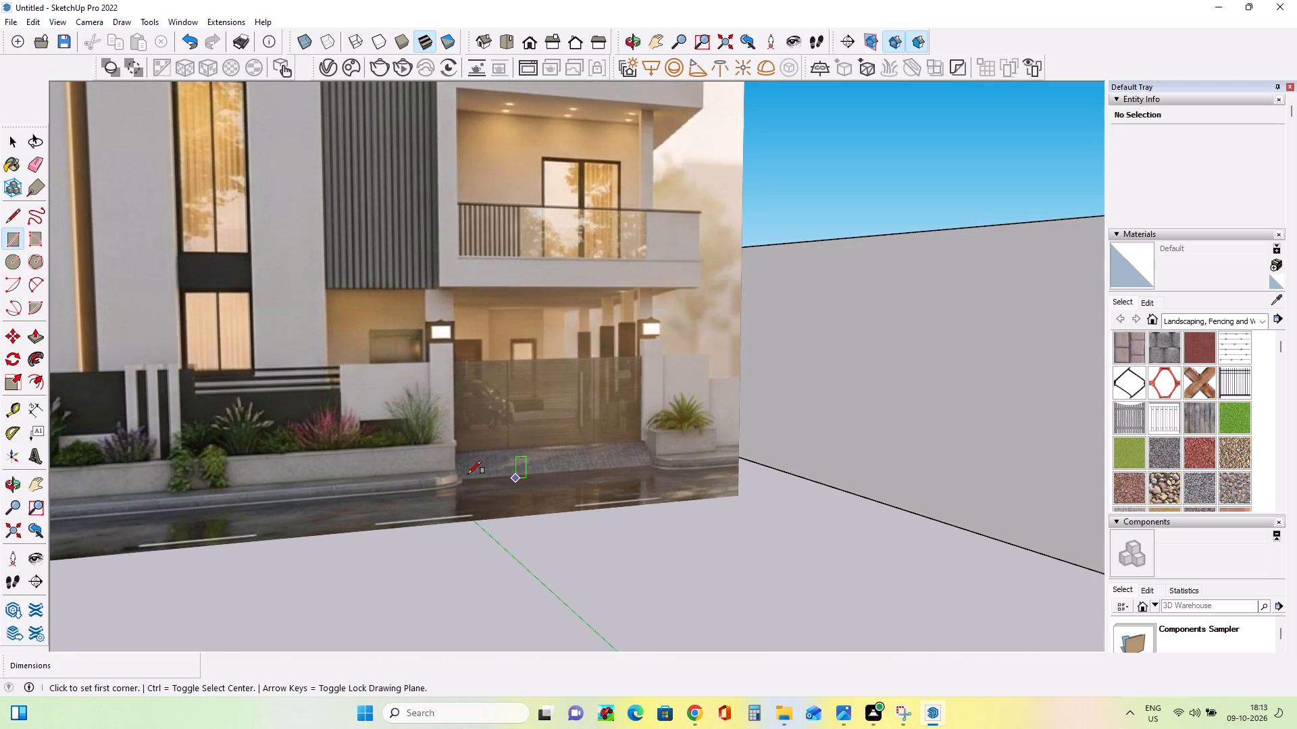
Push/Pull the front block's front face forward about 1' 8 1/4" to the first line on the floor slab.
{"action": "scroll", "coordinate": [468, 474], "scroll_direction": "down", "scroll_amount": 16}
{"action": "middle_click_drag", "start_coordinate": [872, 488], "coordinate": [870, 491]}
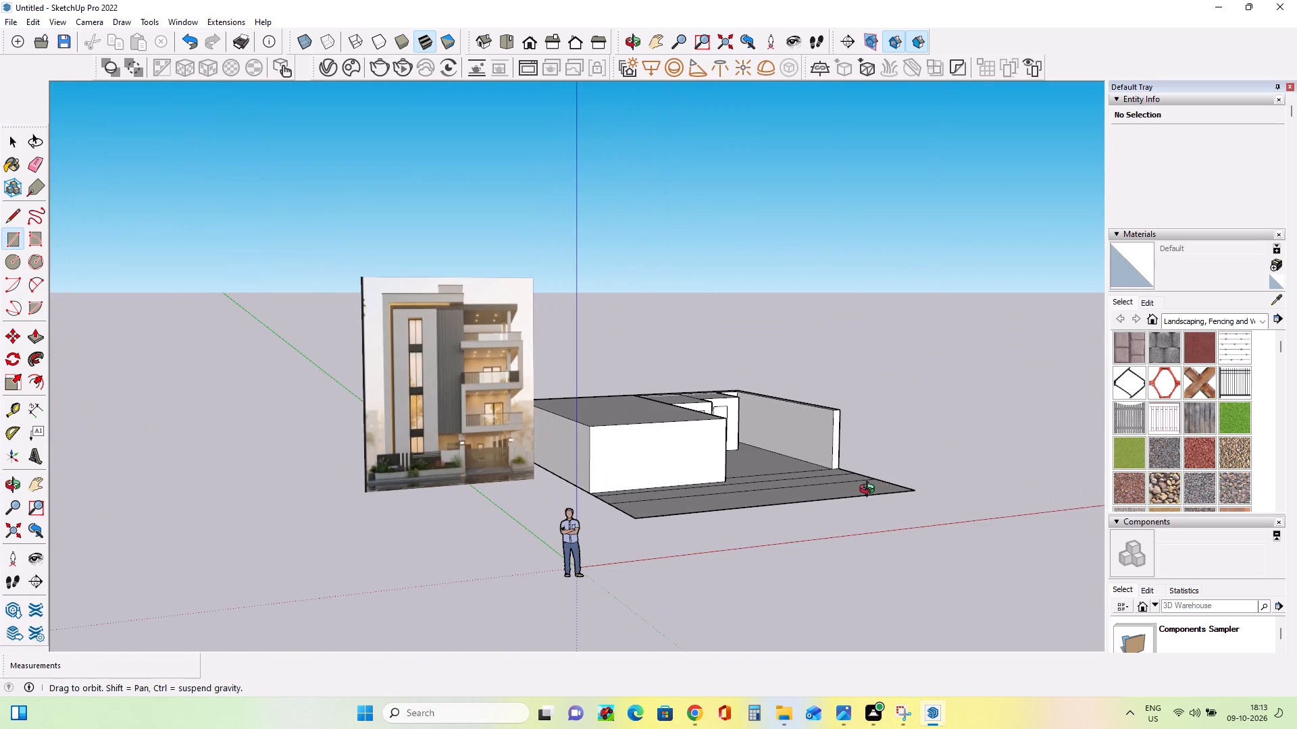
{"action": "middle_click_drag", "start_coordinate": [870, 491], "coordinate": [750, 572]}
{"action": "scroll", "coordinate": [713, 542], "scroll_direction": "up", "scroll_amount": 6}
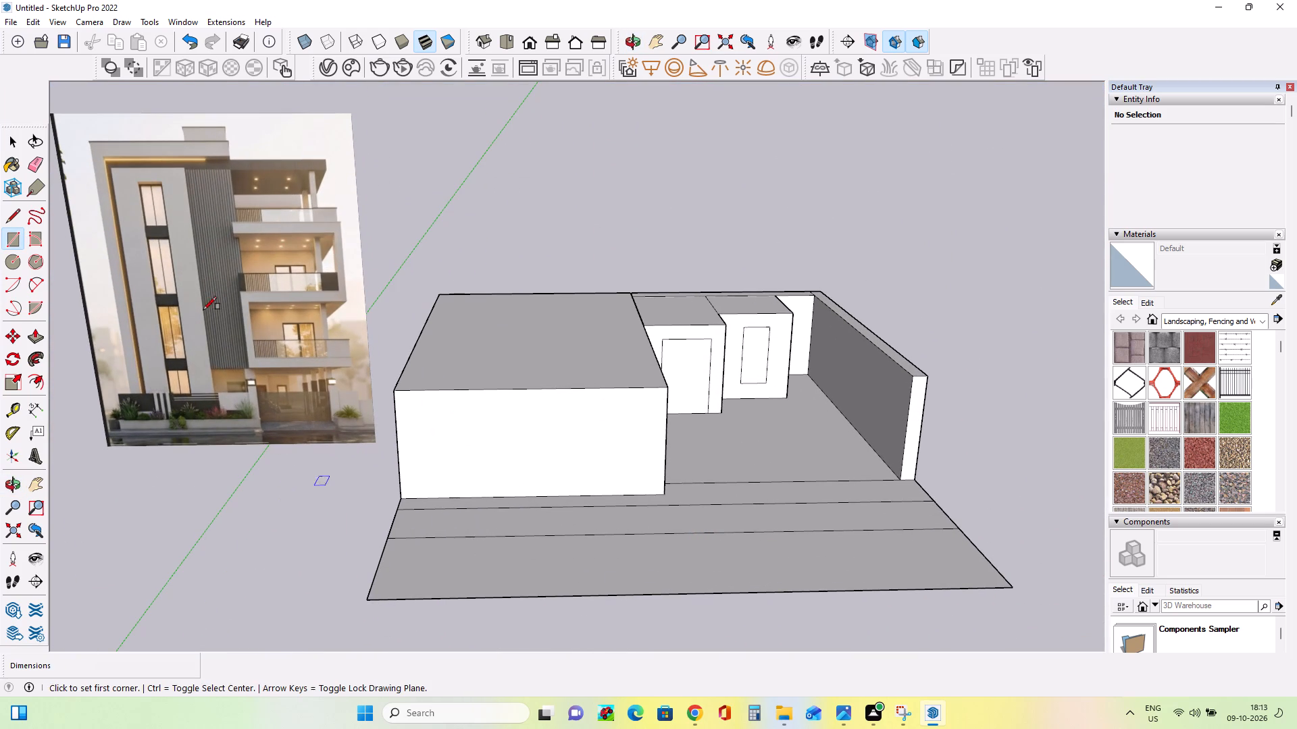
{"action": "left_click", "coordinate": [32, 335]}
{"action": "left_click", "coordinate": [503, 434]}
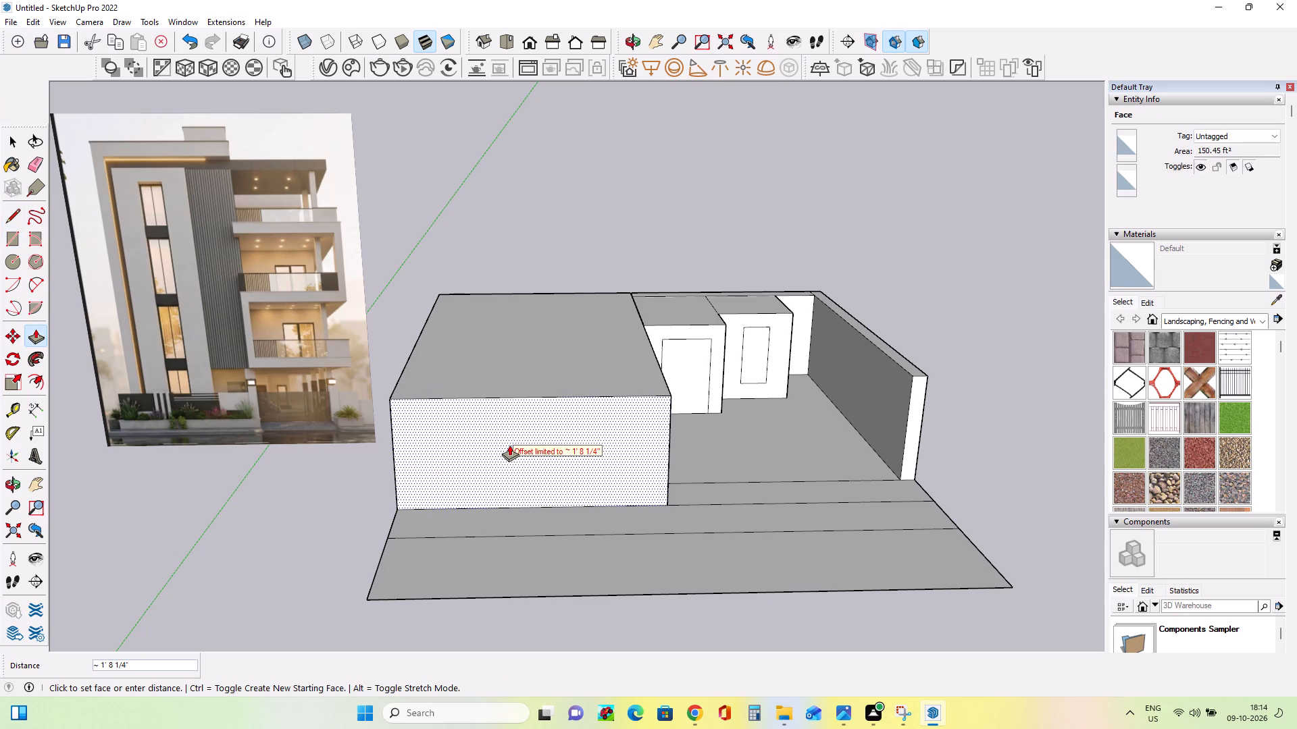
{"action": "left_click", "coordinate": [509, 445]}
Push/Pull the wall face around the door on the deeper rear block forward 2' 10 1/4" and back 2' 1".
{"action": "middle_click_drag", "start_coordinate": [754, 522], "coordinate": [653, 493]}
{"action": "middle_click", "coordinate": [735, 478]}
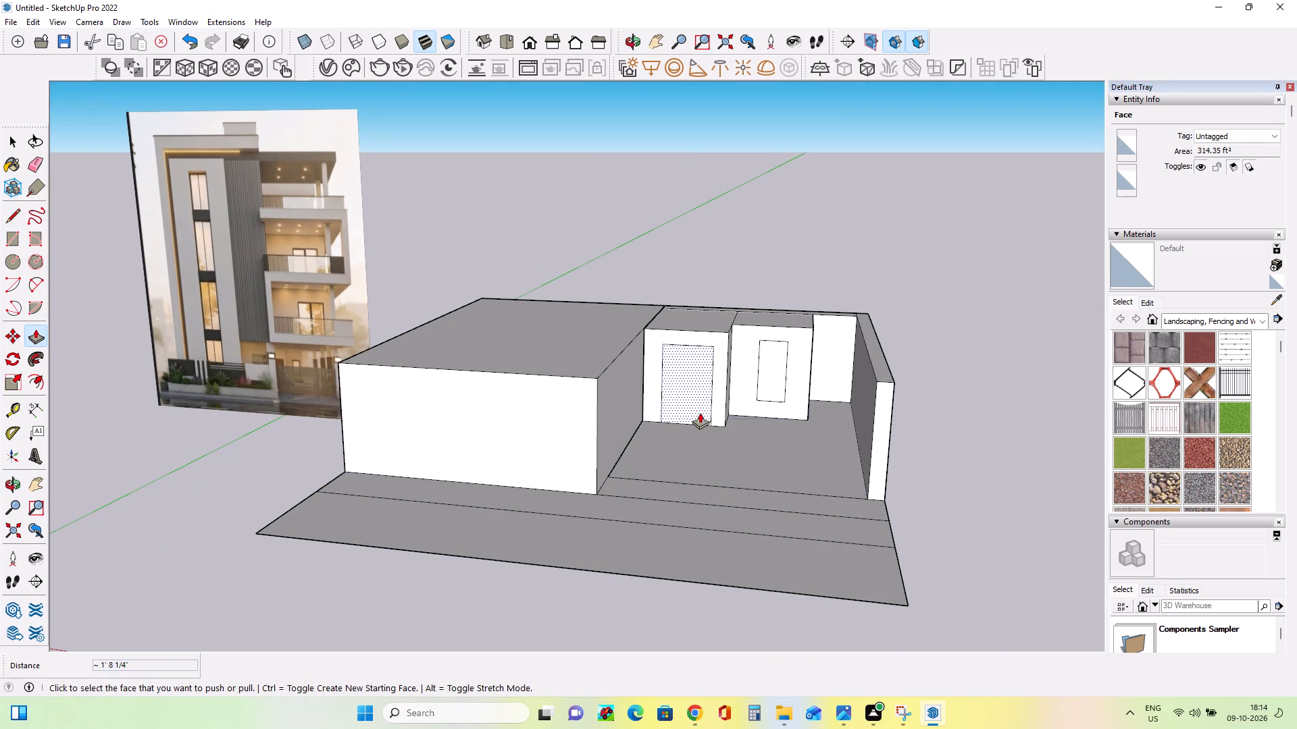
{"action": "left_click", "coordinate": [717, 408]}
{"action": "left_click", "coordinate": [715, 418]}
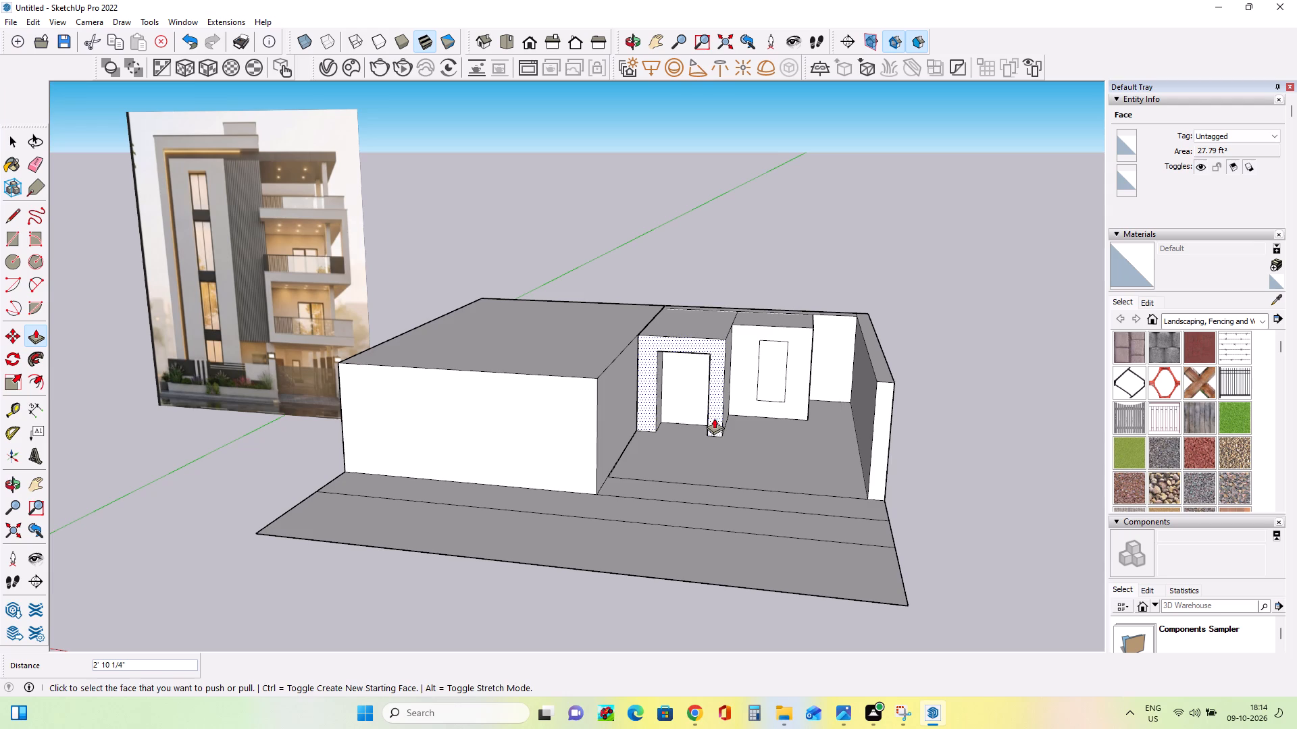
{"action": "left_click", "coordinate": [674, 402]}
{"action": "left_click", "coordinate": [654, 413]}
{"action": "left_click", "coordinate": [691, 406]}
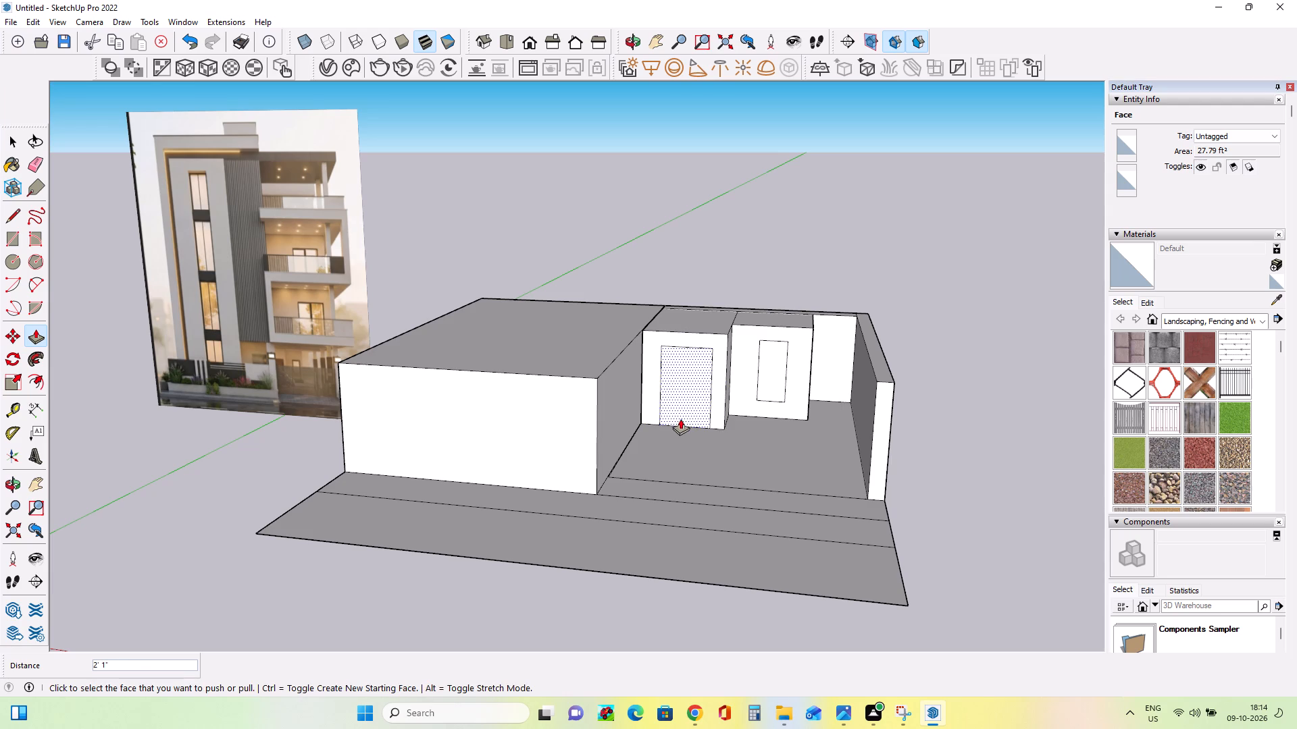
Push/Pull the door face on the deeper rear block by 1' 1" to offset it from the surrounding wall face.
{"action": "left_click", "coordinate": [683, 407]}
{"action": "left_click", "coordinate": [655, 384]}
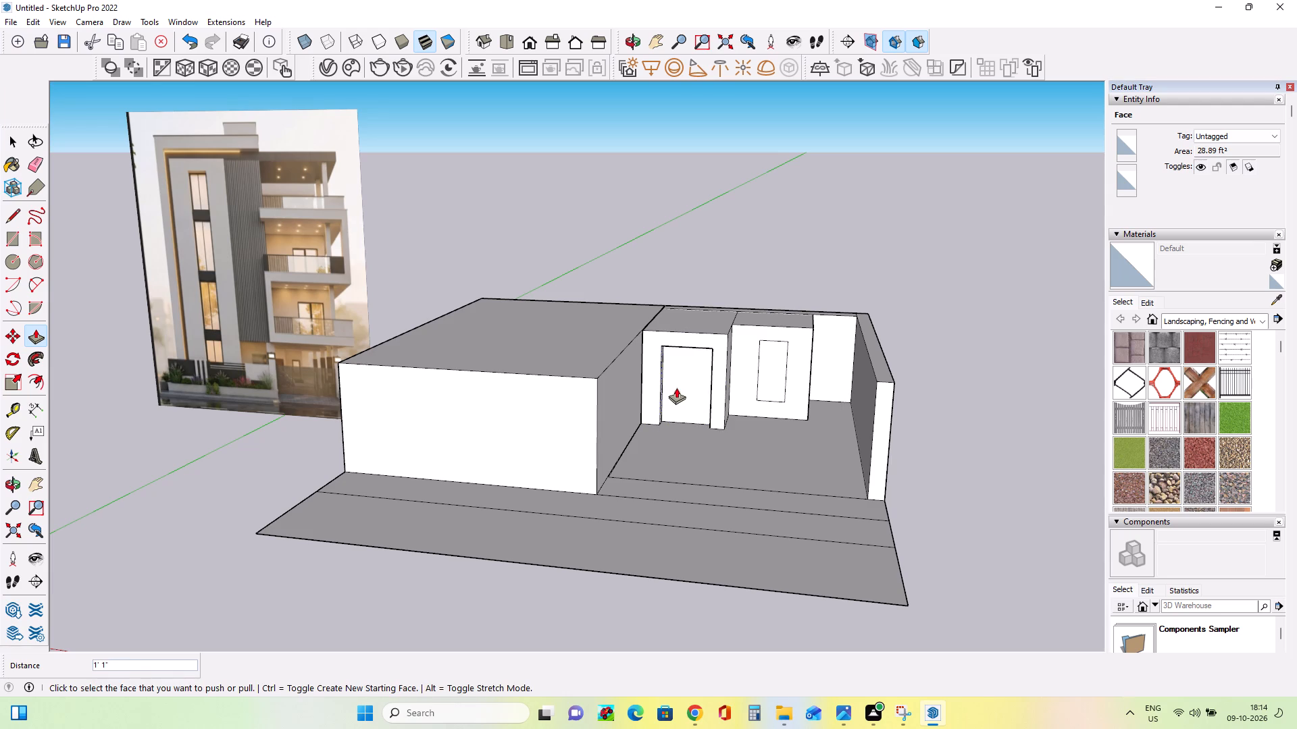
{"action": "left_click", "coordinate": [676, 387]}
{"action": "left_click", "coordinate": [676, 387]}
Pull the wall face around the upright rectangle on the shallower rear block forward 1' 2 3/8" to recess the opening.
{"action": "left_click", "coordinate": [738, 385]}
{"action": "left_click", "coordinate": [740, 389]}
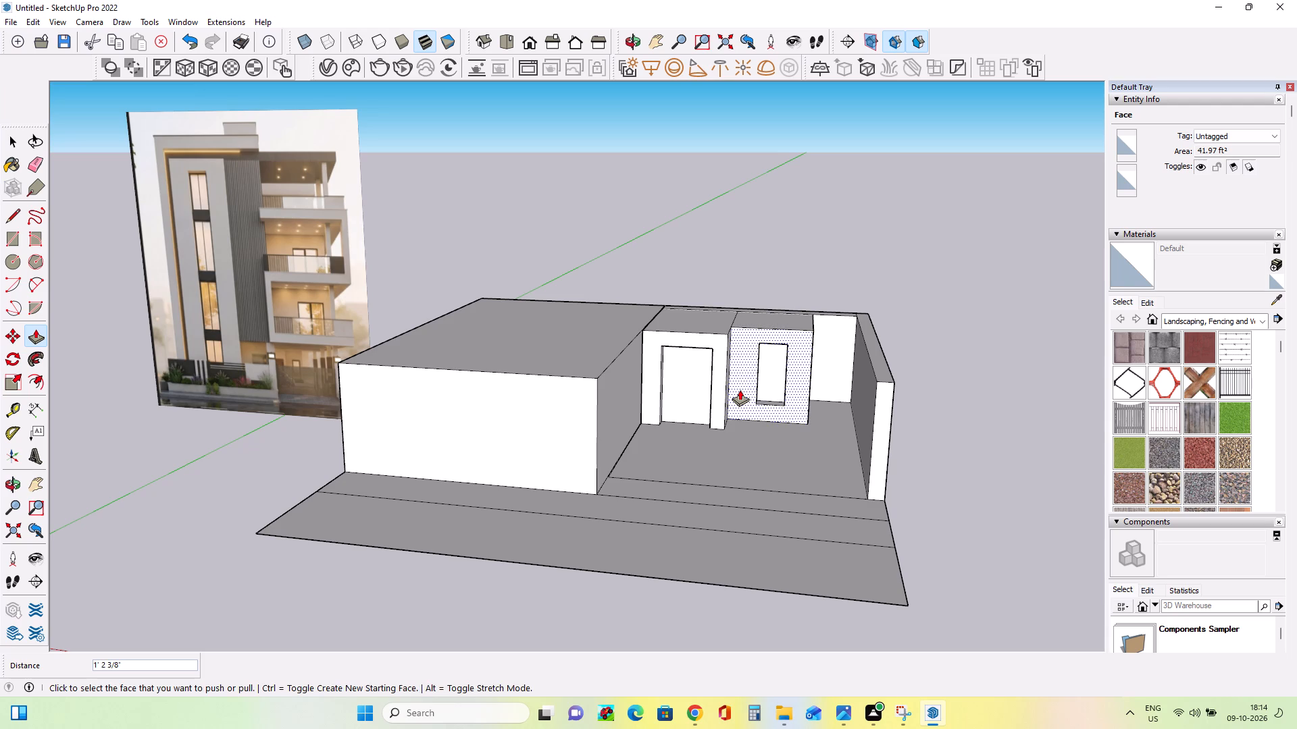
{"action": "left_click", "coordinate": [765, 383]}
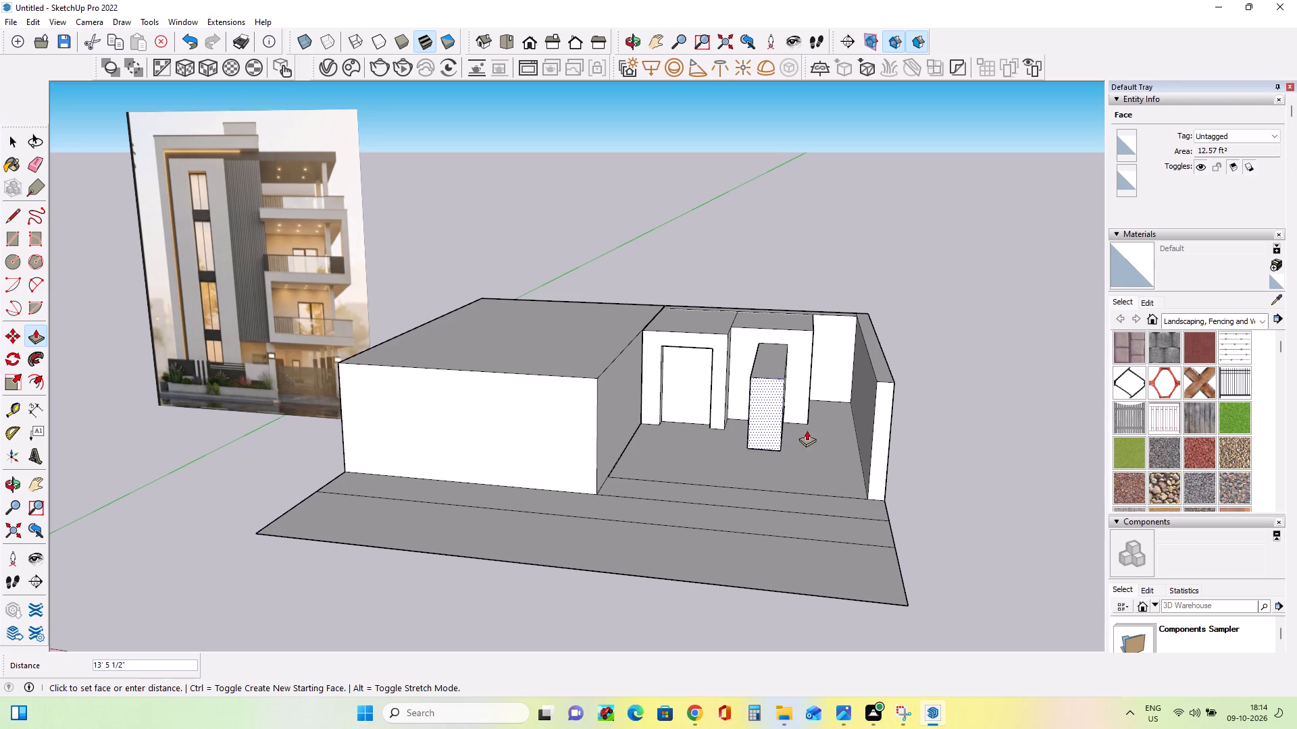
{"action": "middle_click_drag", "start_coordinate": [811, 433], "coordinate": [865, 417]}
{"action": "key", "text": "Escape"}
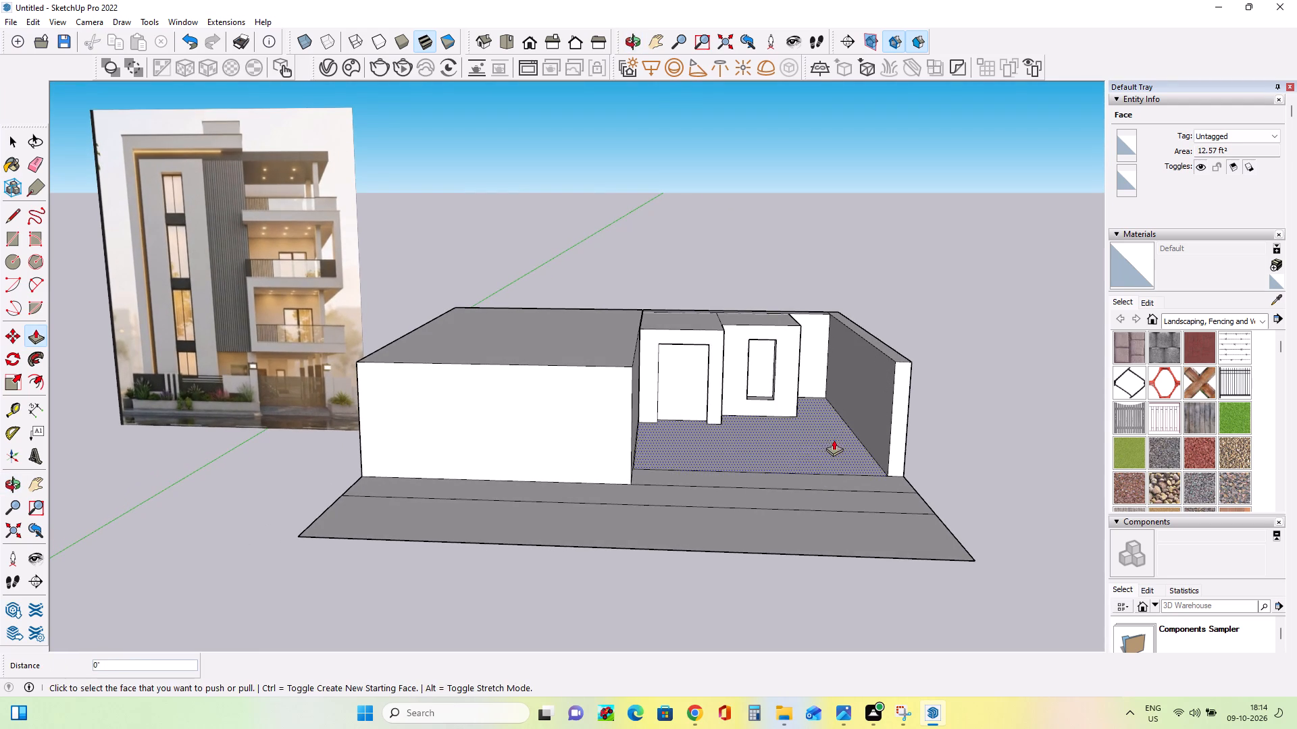
Raise the front block's top face into a tall multi-storey mass in two pulls, the second adding 5' 4 1/2".
{"action": "middle_click_drag", "start_coordinate": [802, 458], "coordinate": [802, 466]}
{"action": "middle_click_drag", "start_coordinate": [682, 510], "coordinate": [713, 494]}
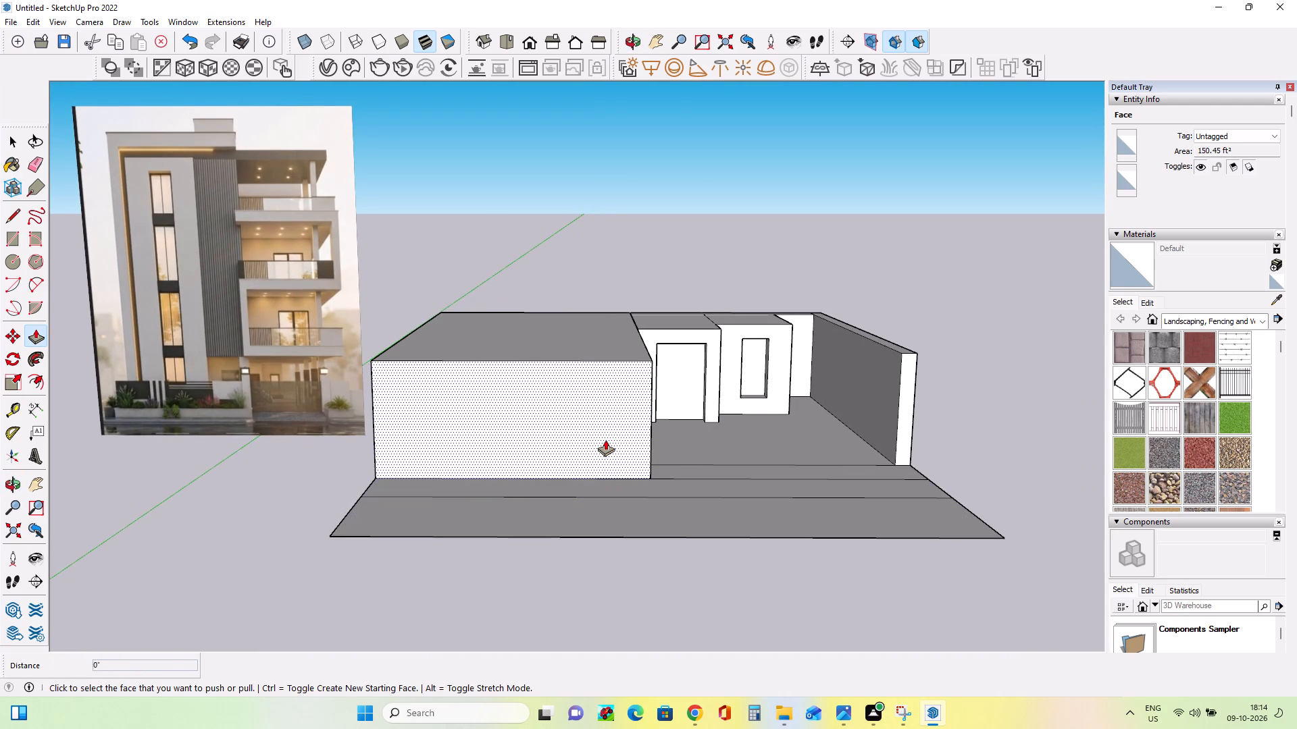
{"action": "left_click", "coordinate": [561, 352]}
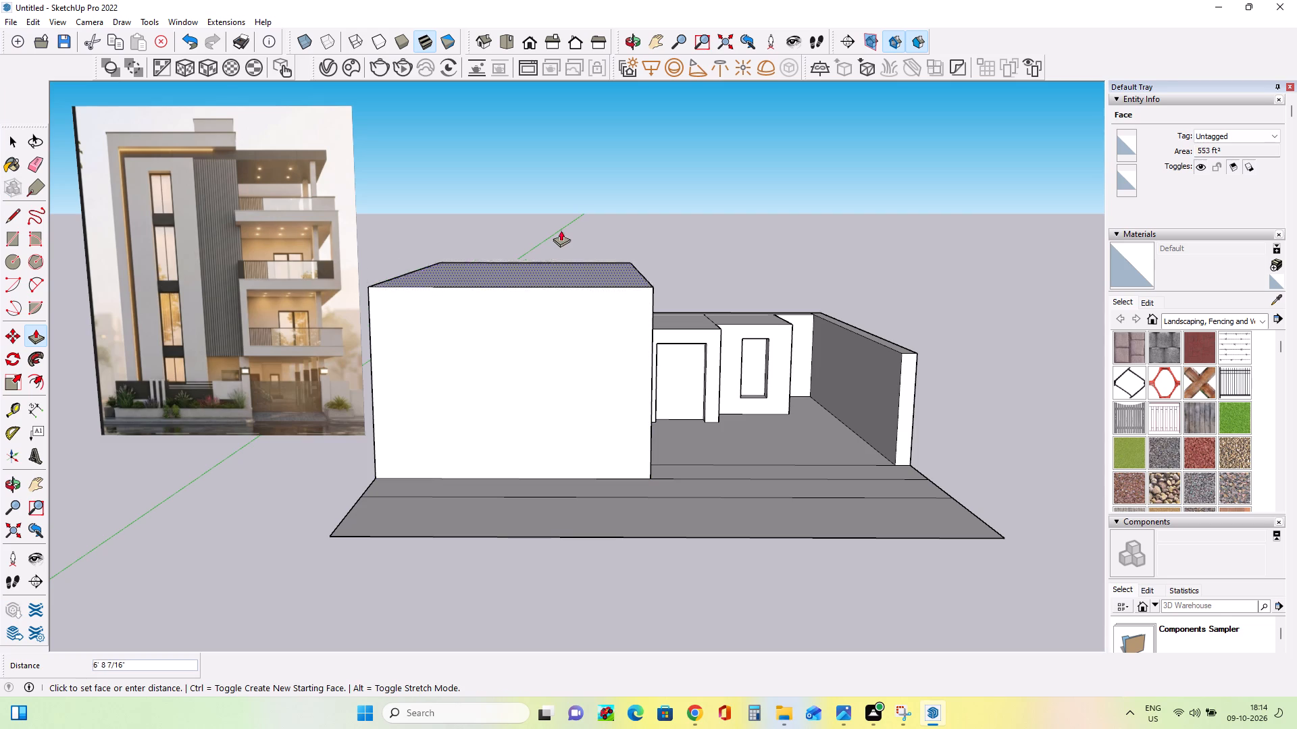
{"action": "left_click", "coordinate": [561, 230]}
{"action": "middle_click_drag", "start_coordinate": [592, 304], "coordinate": [596, 325]}
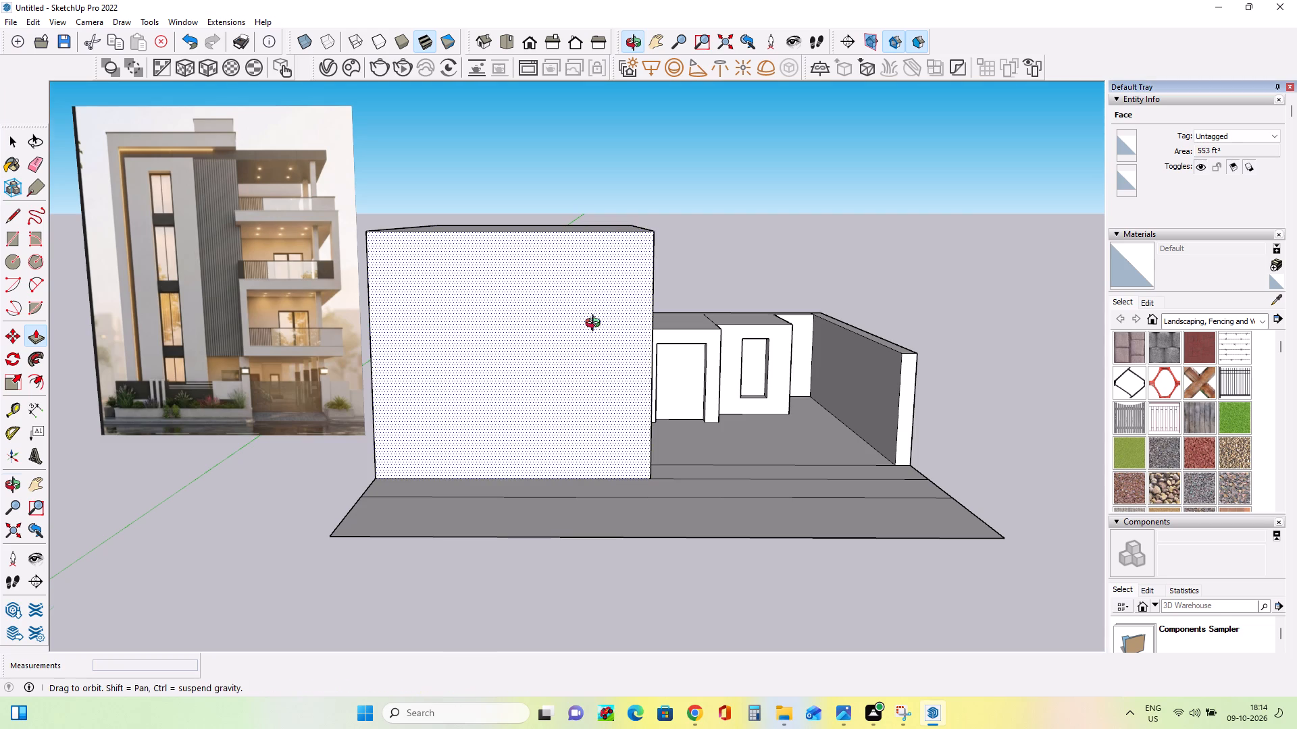
{"action": "middle_click_drag", "start_coordinate": [596, 325], "coordinate": [605, 366]}
{"action": "left_click", "coordinate": [555, 263]}
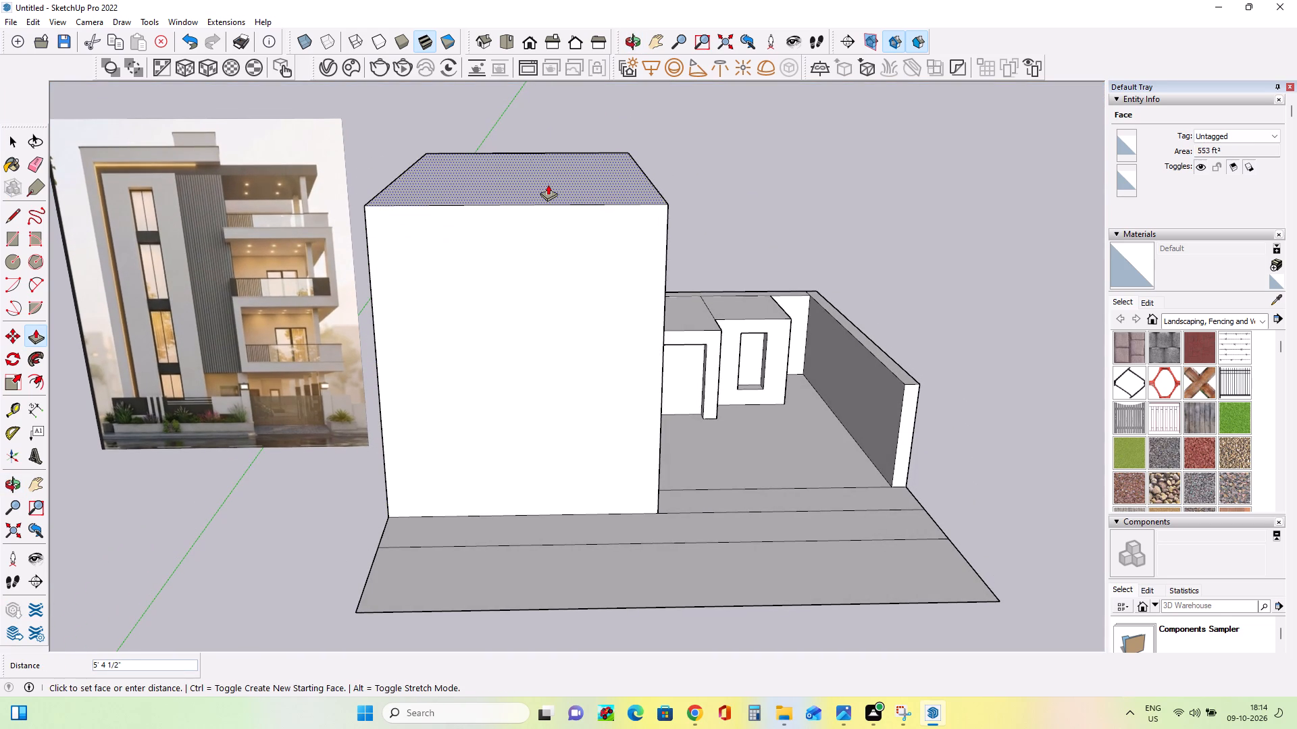
{"action": "left_click", "coordinate": [548, 184]}
Push the tall front block's outer long side face inward 1' 2 1/2", away from the slab edge.
{"action": "middle_click_drag", "start_coordinate": [546, 235], "coordinate": [725, 235]}
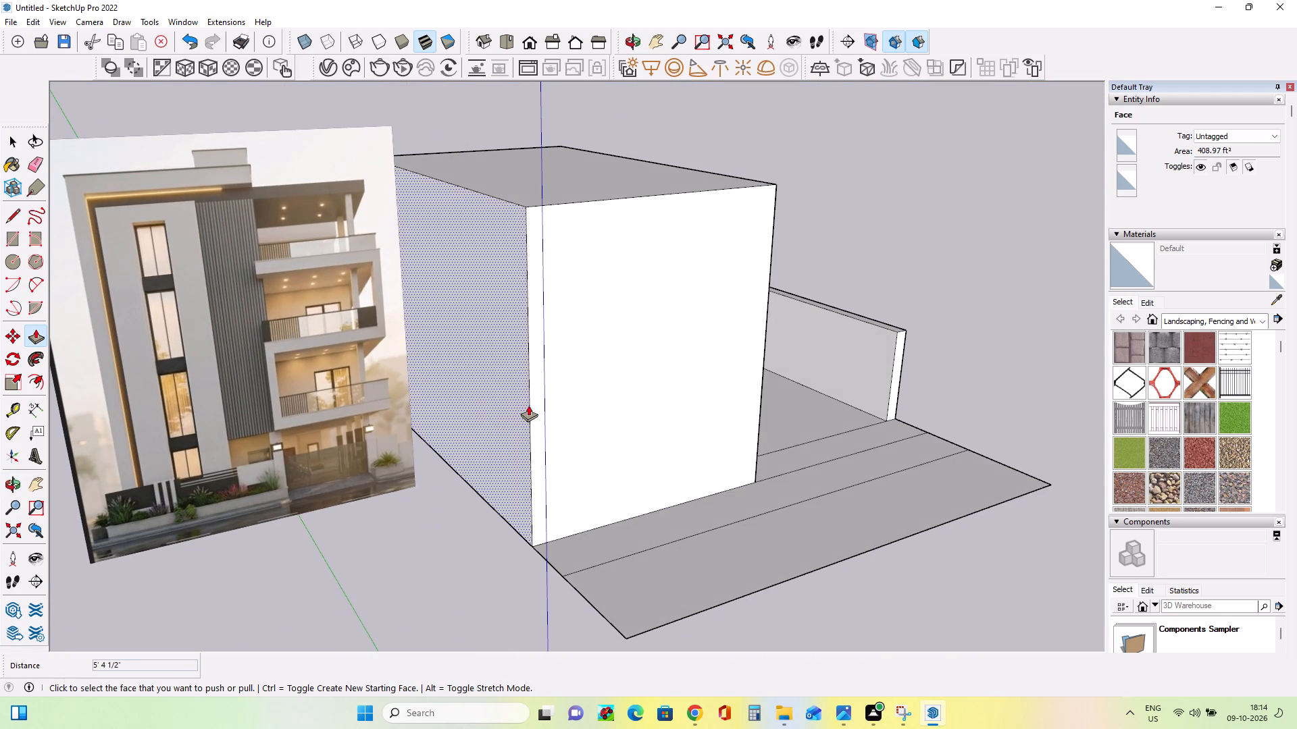
{"action": "left_click", "coordinate": [520, 404]}
{"action": "left_click", "coordinate": [536, 396]}
Compare the tall block with the reference image and examine its window strip, slatted panel, balconies and top frame.
{"action": "middle_click_drag", "start_coordinate": [726, 425], "coordinate": [621, 425]}
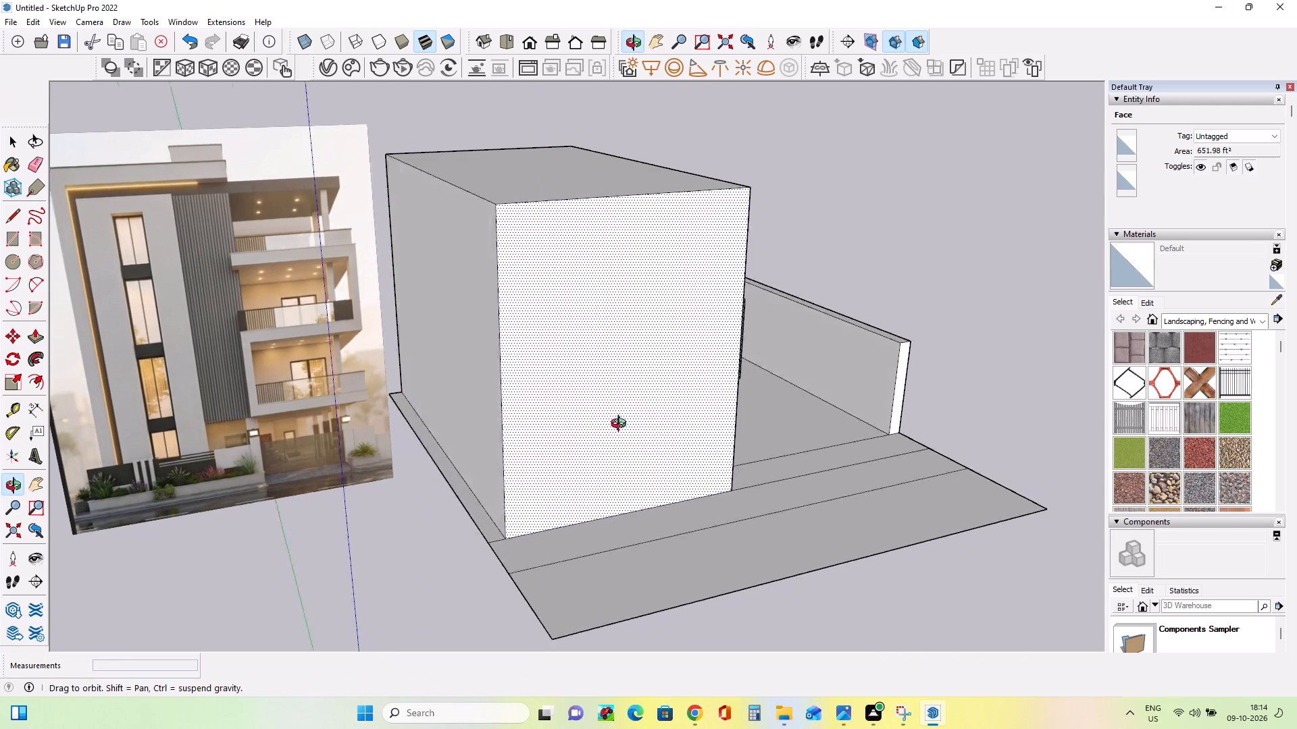
{"action": "middle_click_drag", "start_coordinate": [621, 425], "coordinate": [603, 425]}
{"action": "middle_click_drag", "start_coordinate": [480, 459], "coordinate": [491, 424]}
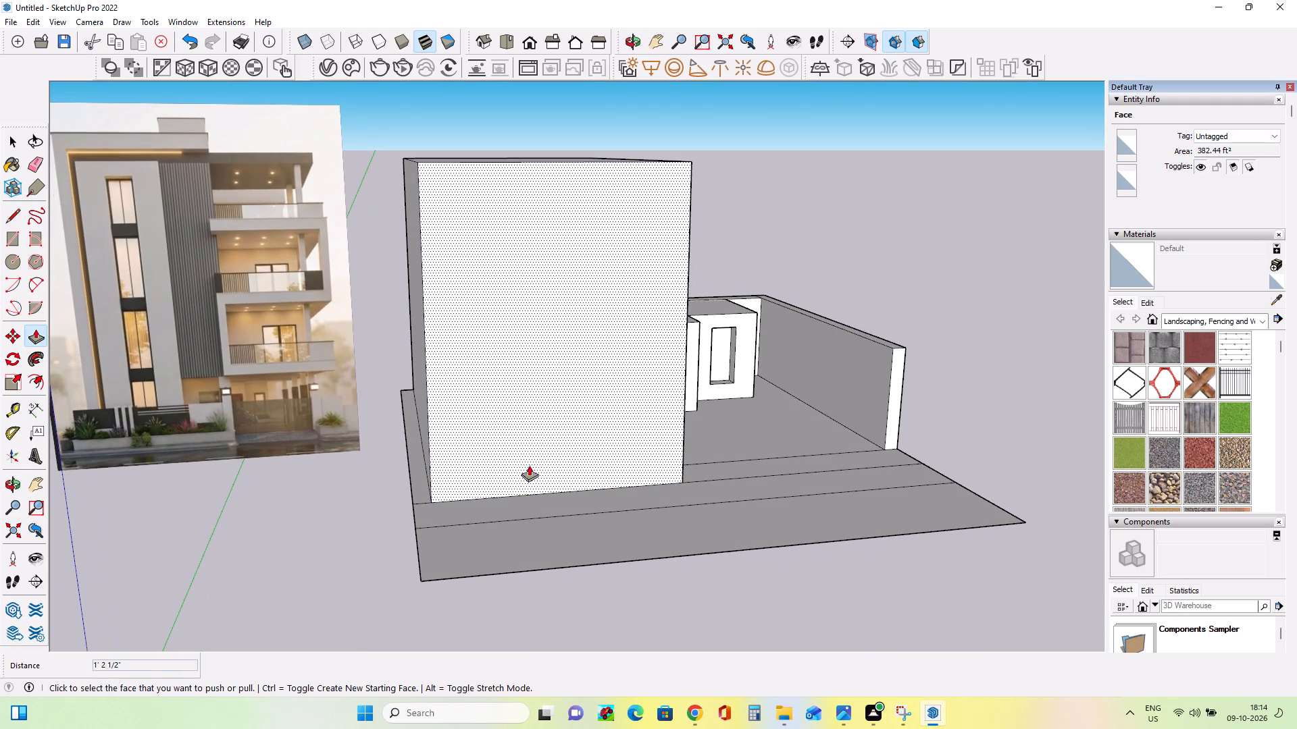
{"action": "scroll", "coordinate": [507, 470], "scroll_direction": "down", "scroll_amount": 1}
{"action": "scroll", "coordinate": [190, 143], "scroll_direction": "up", "scroll_amount": 8}
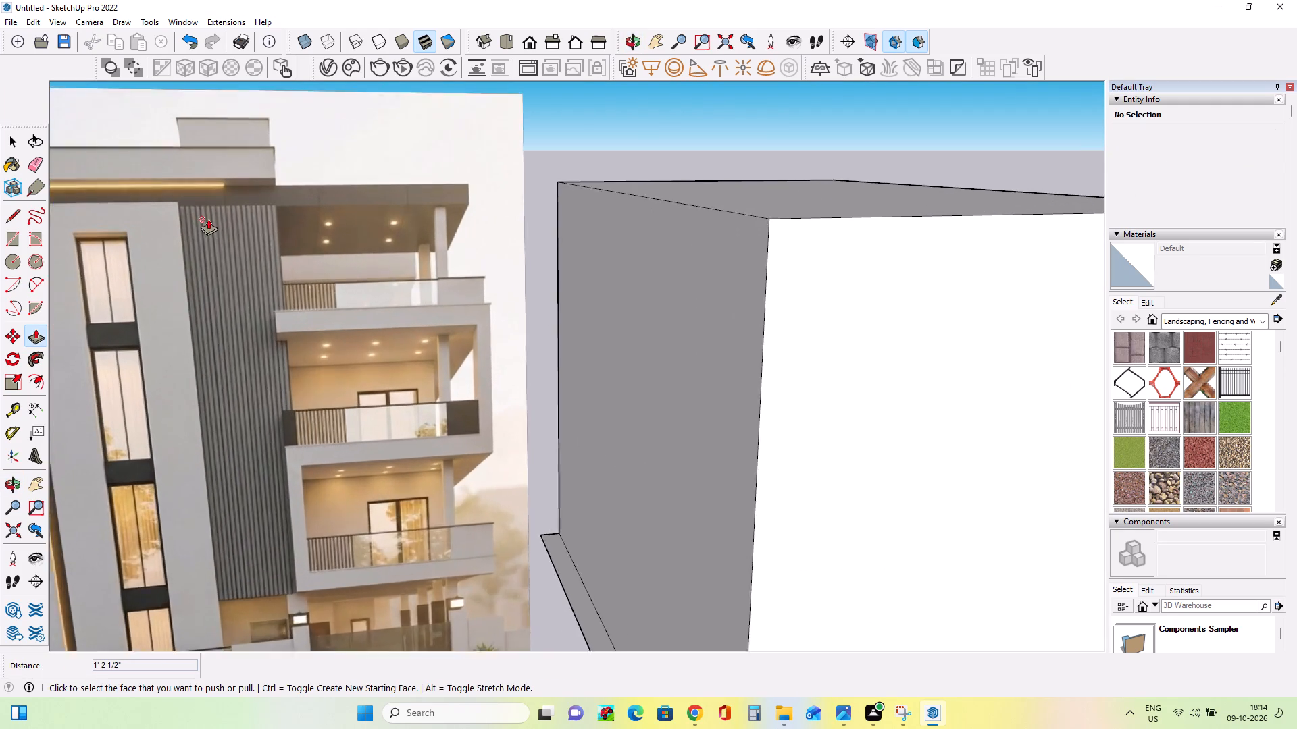
{"action": "scroll", "coordinate": [208, 219], "scroll_direction": "up", "scroll_amount": 2}
{"action": "scroll", "coordinate": [226, 232], "scroll_direction": "down", "scroll_amount": 5}
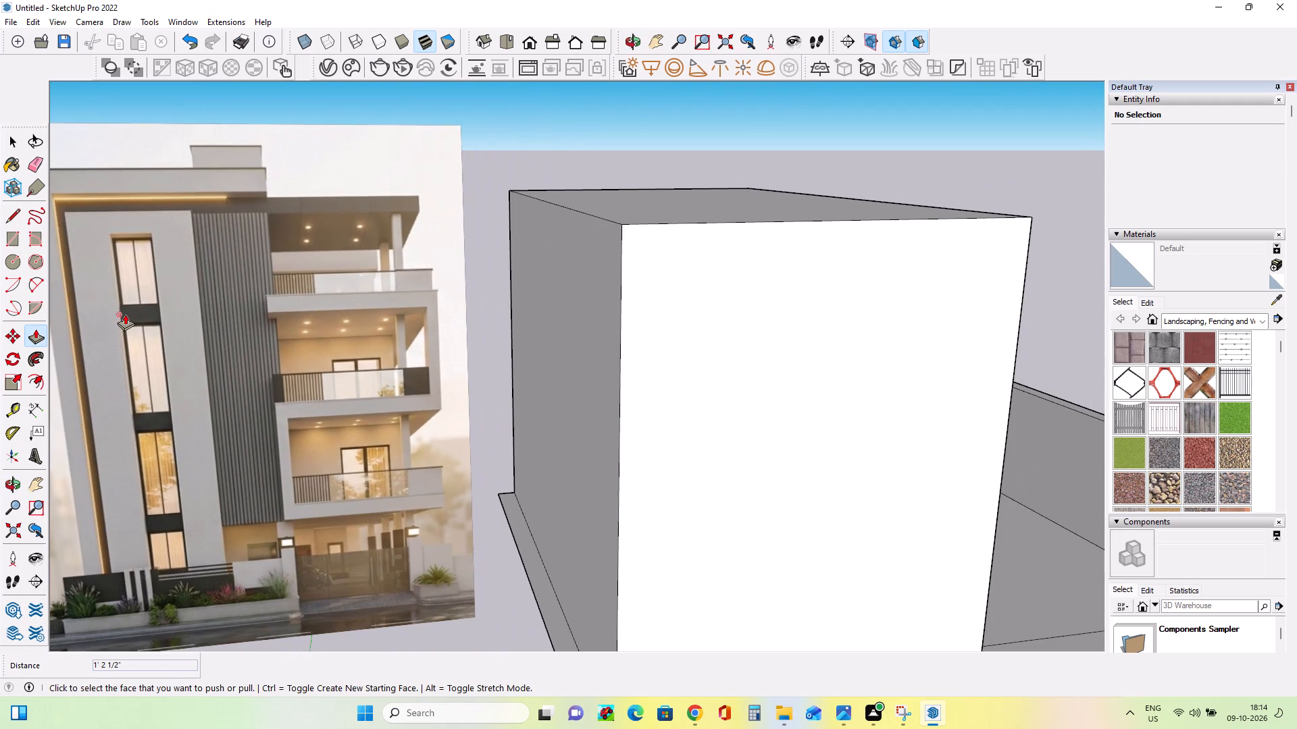
{"action": "middle_click_drag", "start_coordinate": [126, 315], "coordinate": [199, 265]}
{"action": "middle_click_drag", "start_coordinate": [276, 375], "coordinate": [270, 375]}
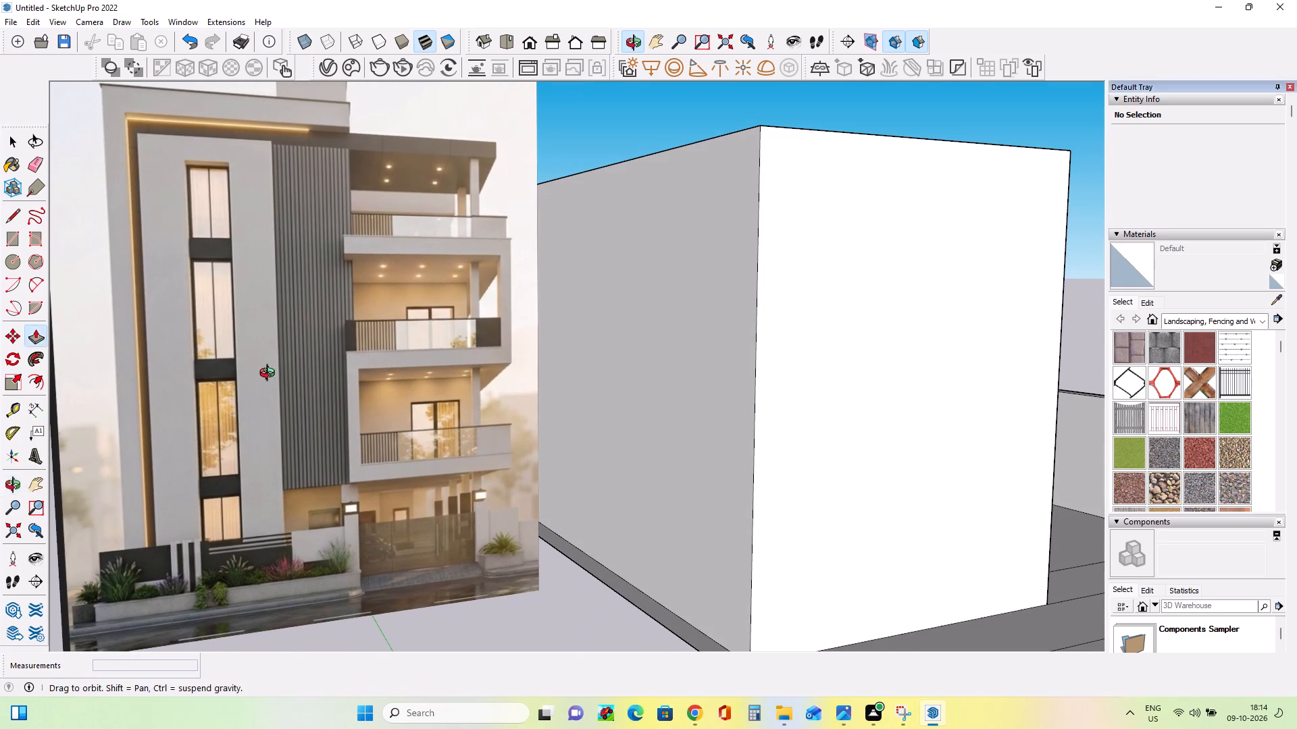
{"action": "middle_click_drag", "start_coordinate": [270, 375], "coordinate": [243, 373]}
{"action": "middle_click", "coordinate": [243, 373]}
{"action": "middle_click_drag", "start_coordinate": [242, 370], "coordinate": [222, 358]}
{"action": "middle_click", "coordinate": [222, 358]}
{"action": "middle_click", "coordinate": [222, 358]}
{"action": "middle_click", "coordinate": [222, 358]}
{"action": "middle_click_drag", "start_coordinate": [218, 358], "coordinate": [197, 363]}
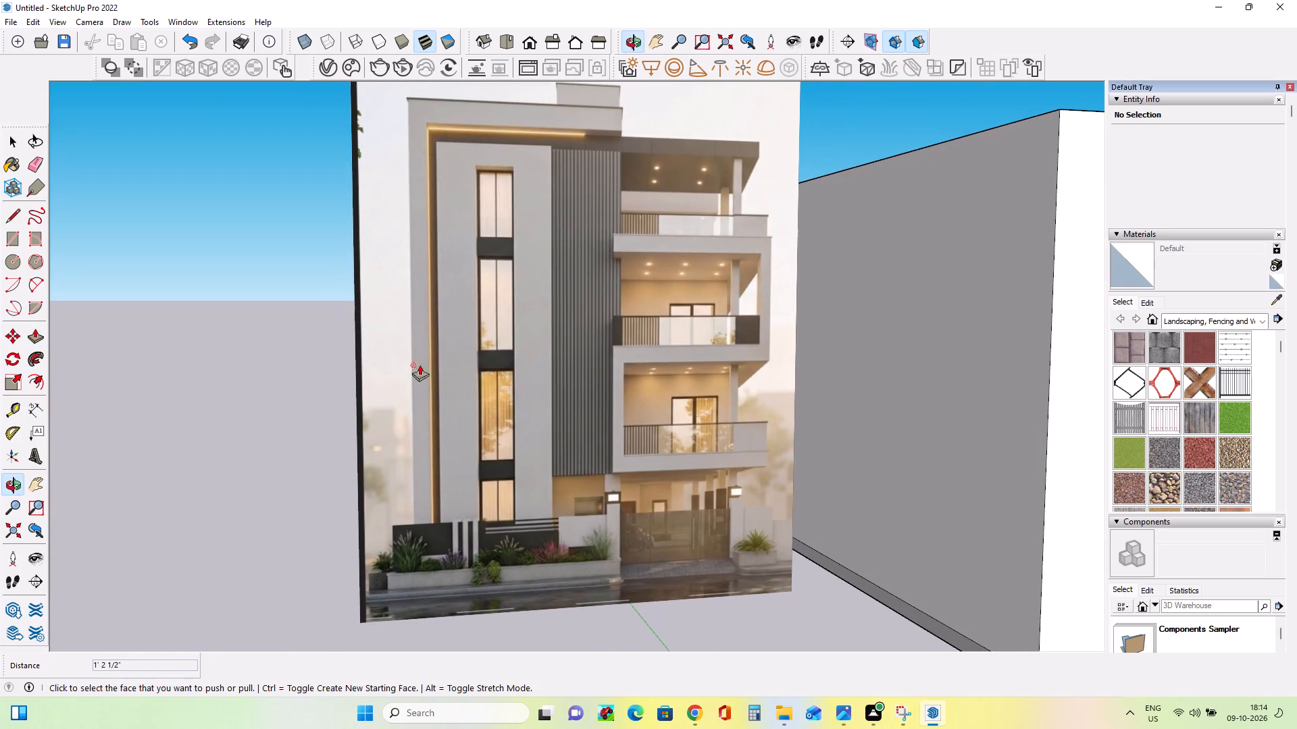
{"action": "left_click", "coordinate": [43, 476]}
{"action": "left_click_drag", "start_coordinate": [397, 376], "coordinate": [305, 377]}
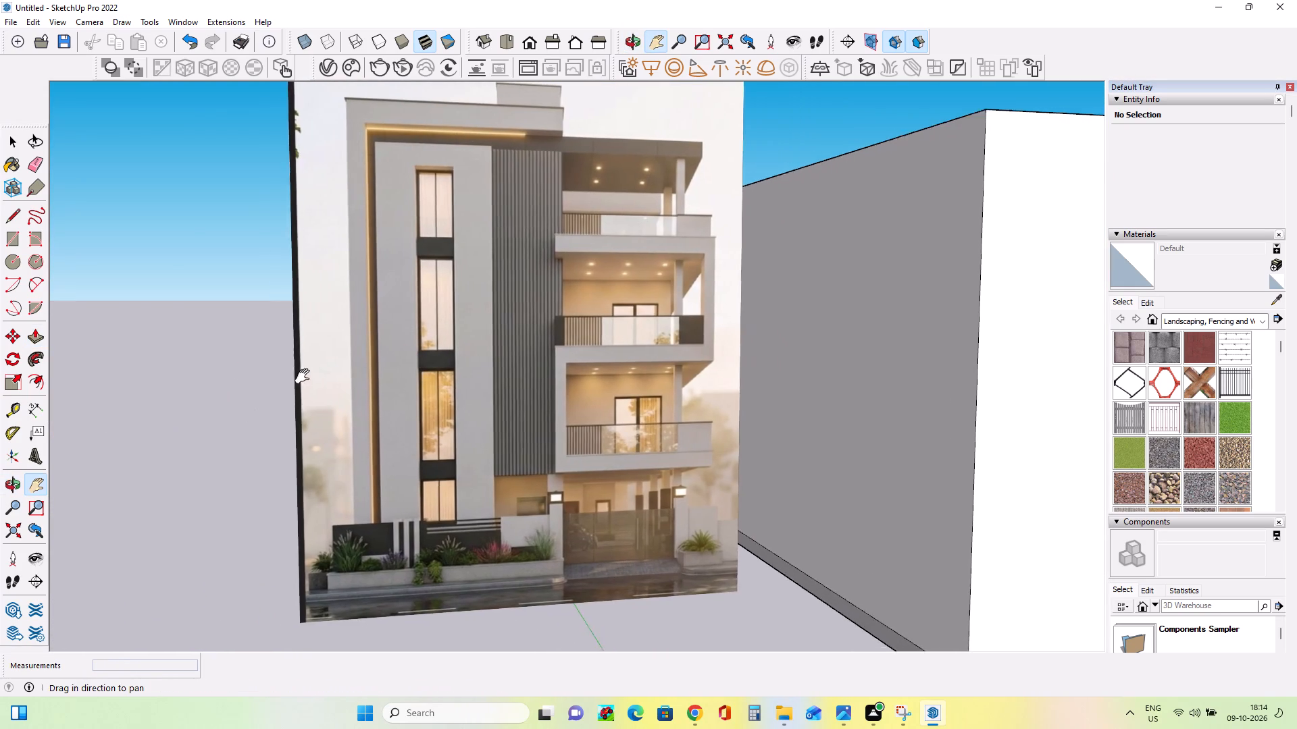
{"action": "left_click_drag", "start_coordinate": [305, 377], "coordinate": [192, 393]}
{"action": "middle_click_drag", "start_coordinate": [303, 376], "coordinate": [243, 374]}
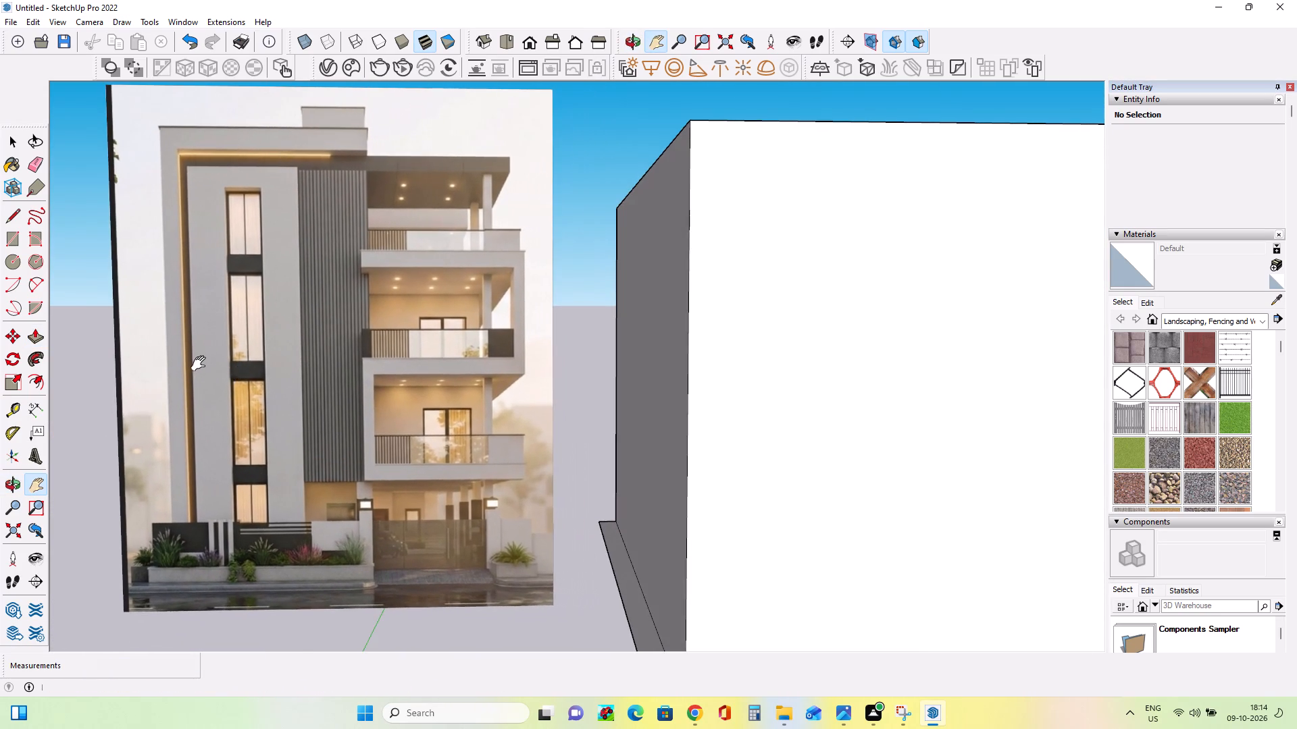
{"action": "scroll", "coordinate": [201, 363], "scroll_direction": "down", "scroll_amount": 2}
{"action": "middle_click_drag", "start_coordinate": [449, 390], "coordinate": [452, 403]}
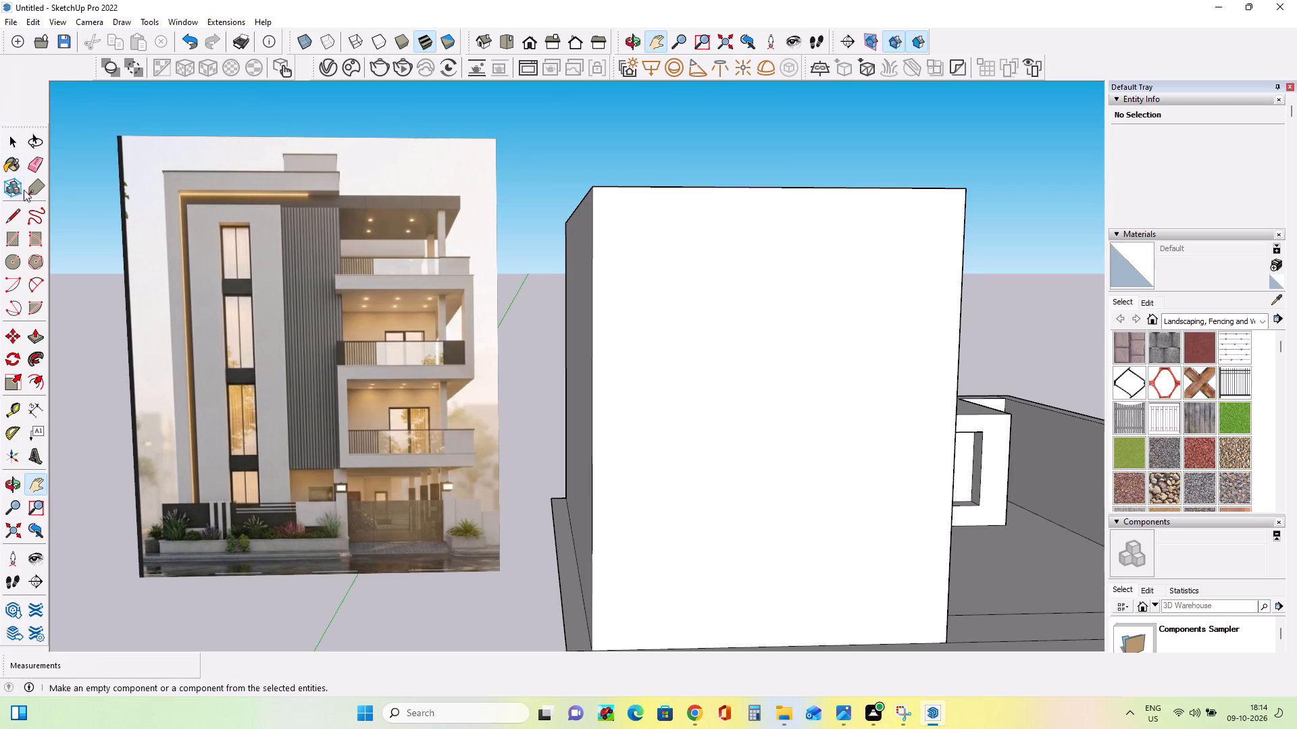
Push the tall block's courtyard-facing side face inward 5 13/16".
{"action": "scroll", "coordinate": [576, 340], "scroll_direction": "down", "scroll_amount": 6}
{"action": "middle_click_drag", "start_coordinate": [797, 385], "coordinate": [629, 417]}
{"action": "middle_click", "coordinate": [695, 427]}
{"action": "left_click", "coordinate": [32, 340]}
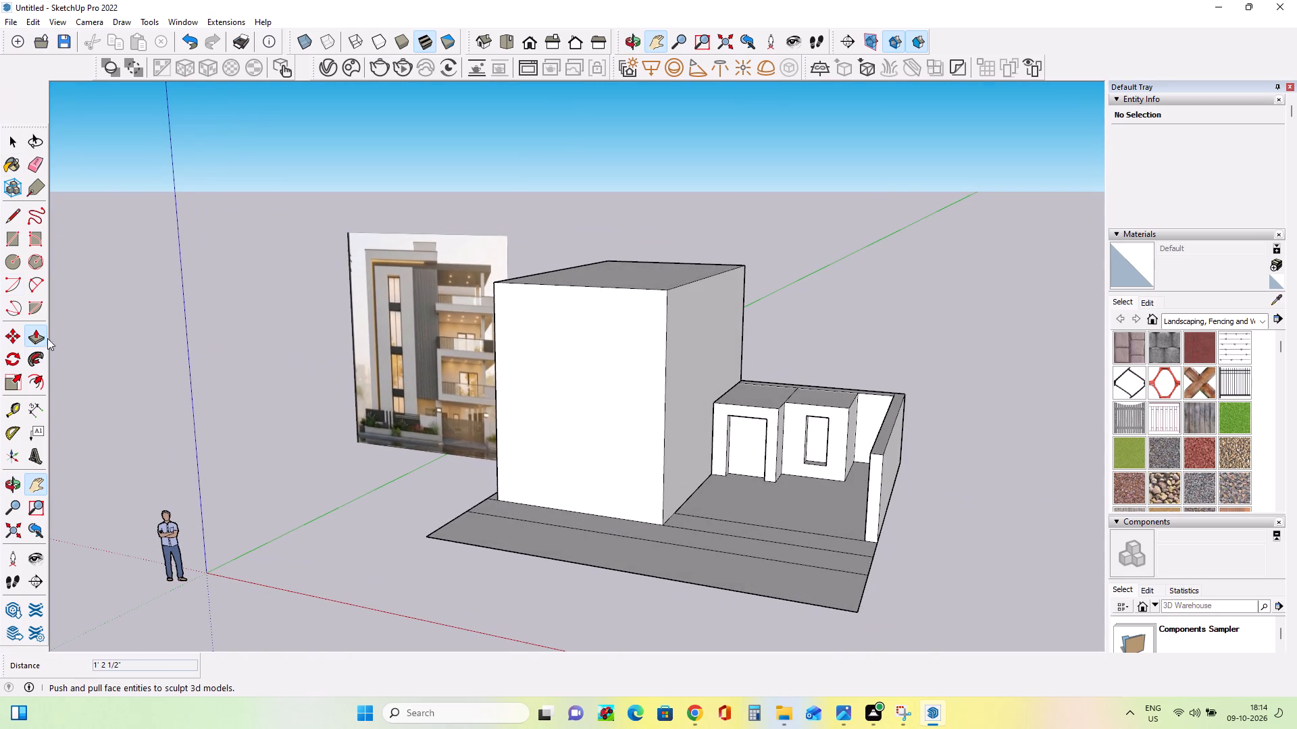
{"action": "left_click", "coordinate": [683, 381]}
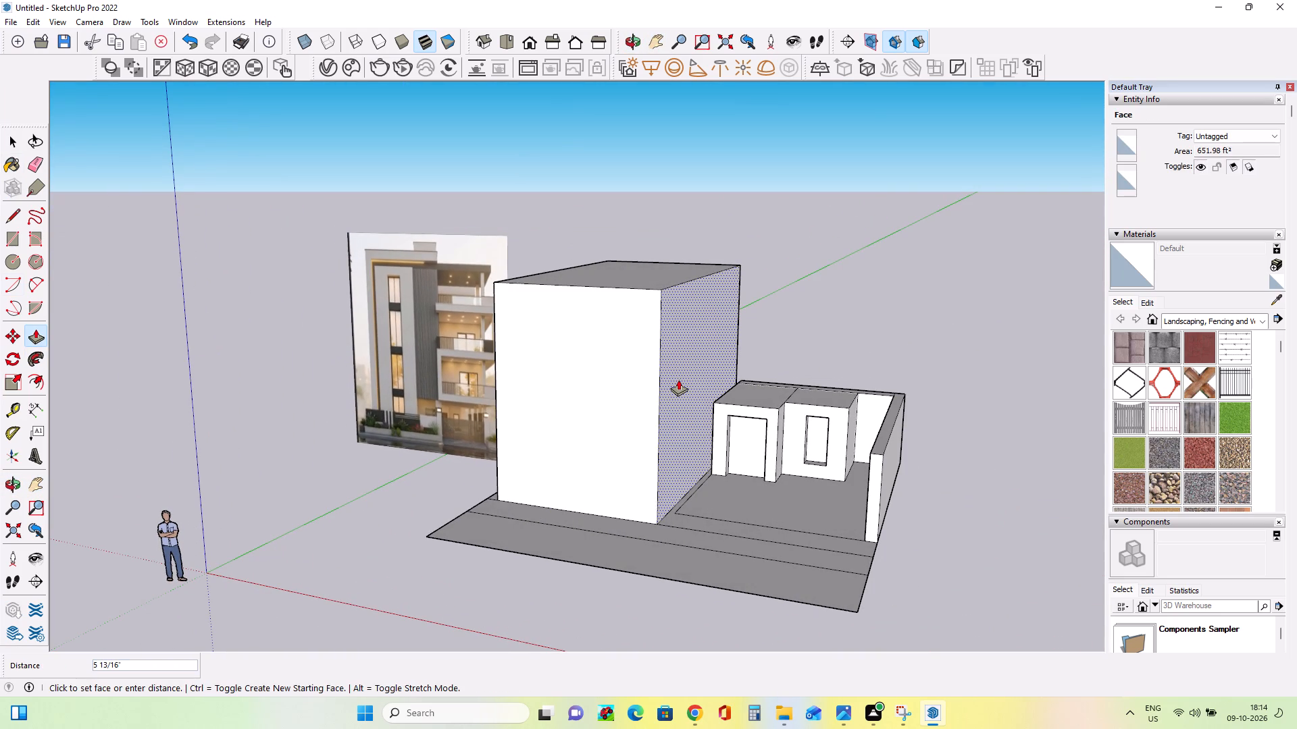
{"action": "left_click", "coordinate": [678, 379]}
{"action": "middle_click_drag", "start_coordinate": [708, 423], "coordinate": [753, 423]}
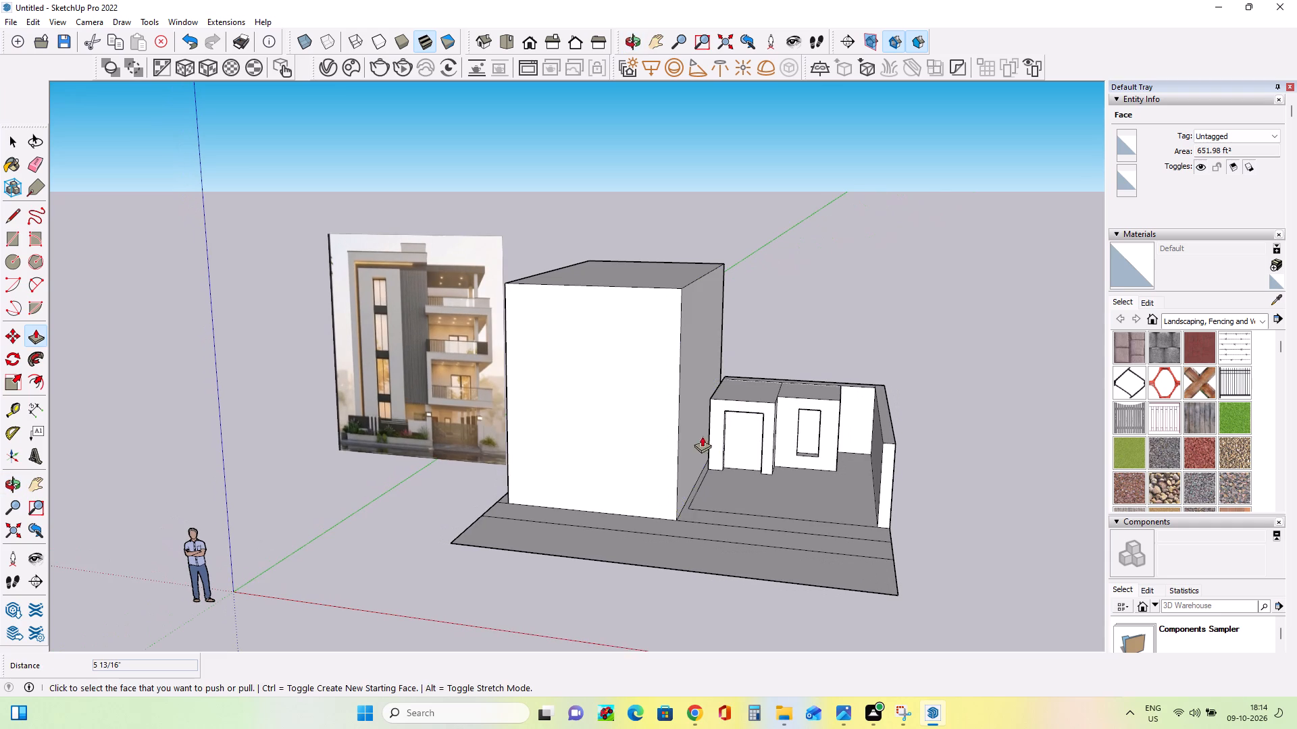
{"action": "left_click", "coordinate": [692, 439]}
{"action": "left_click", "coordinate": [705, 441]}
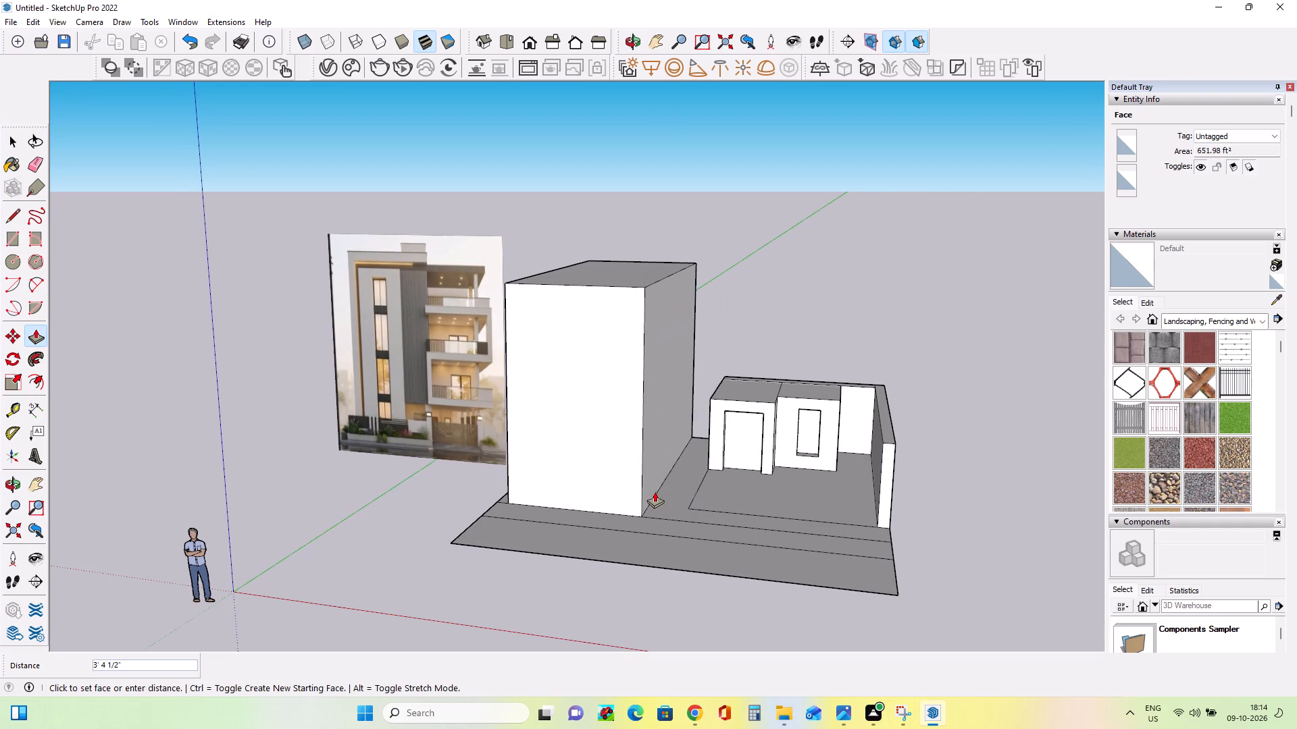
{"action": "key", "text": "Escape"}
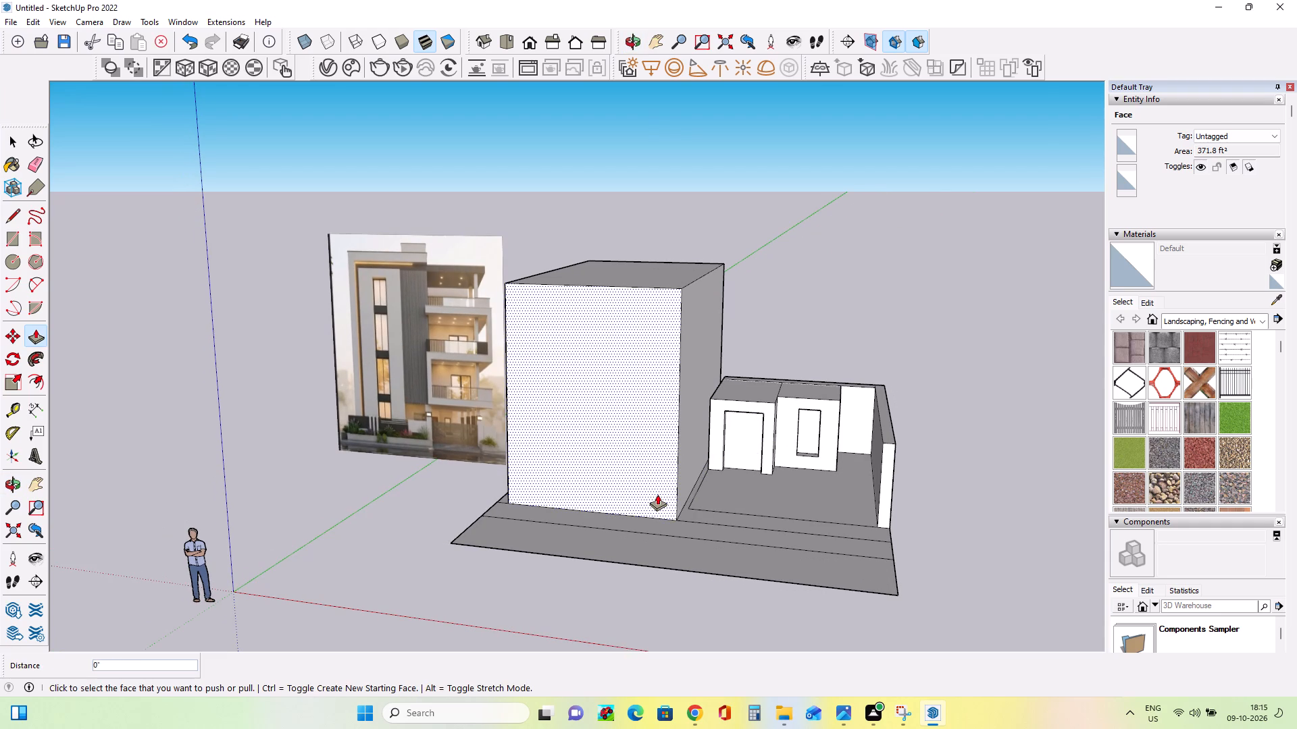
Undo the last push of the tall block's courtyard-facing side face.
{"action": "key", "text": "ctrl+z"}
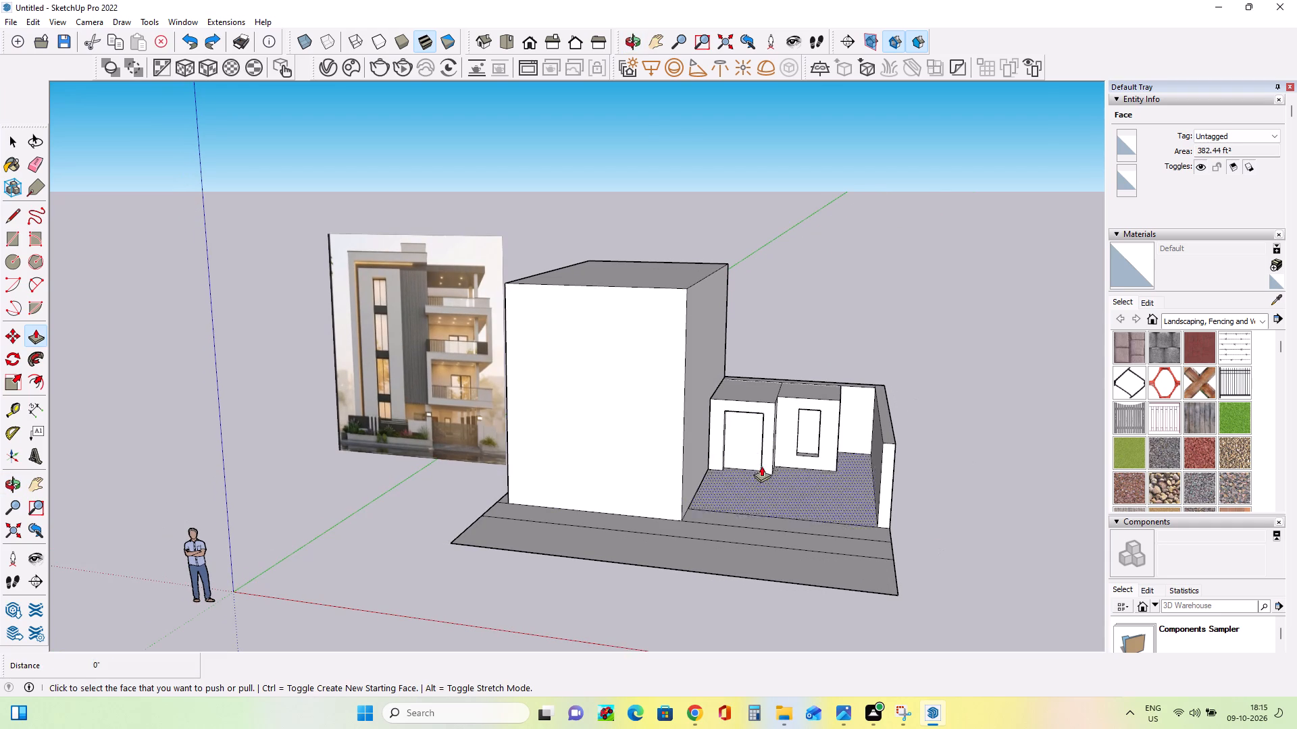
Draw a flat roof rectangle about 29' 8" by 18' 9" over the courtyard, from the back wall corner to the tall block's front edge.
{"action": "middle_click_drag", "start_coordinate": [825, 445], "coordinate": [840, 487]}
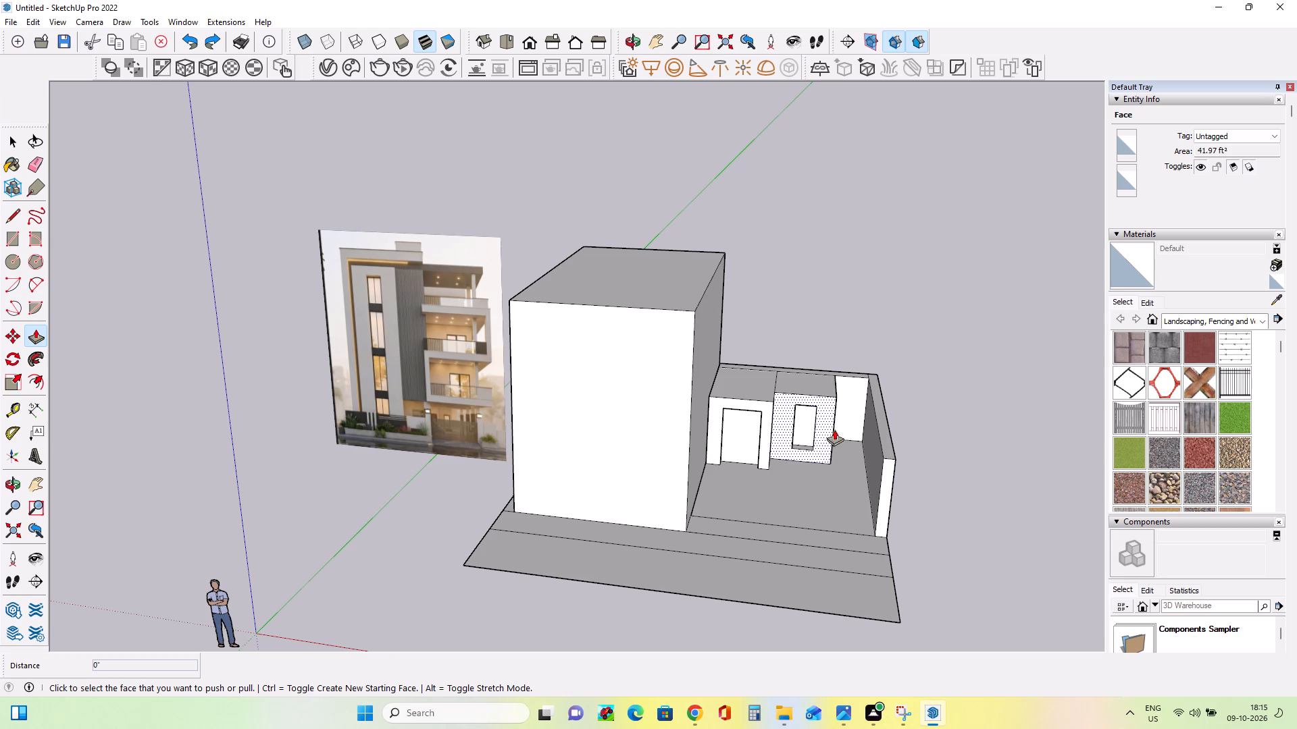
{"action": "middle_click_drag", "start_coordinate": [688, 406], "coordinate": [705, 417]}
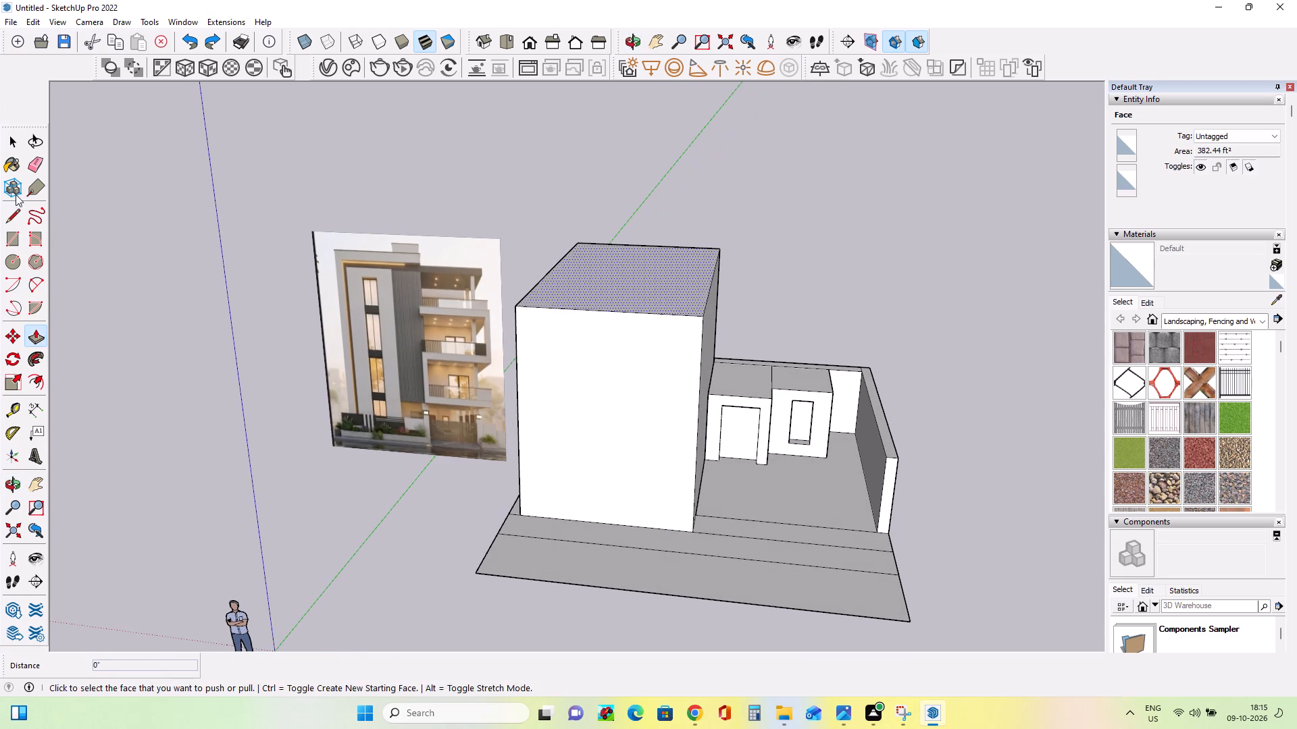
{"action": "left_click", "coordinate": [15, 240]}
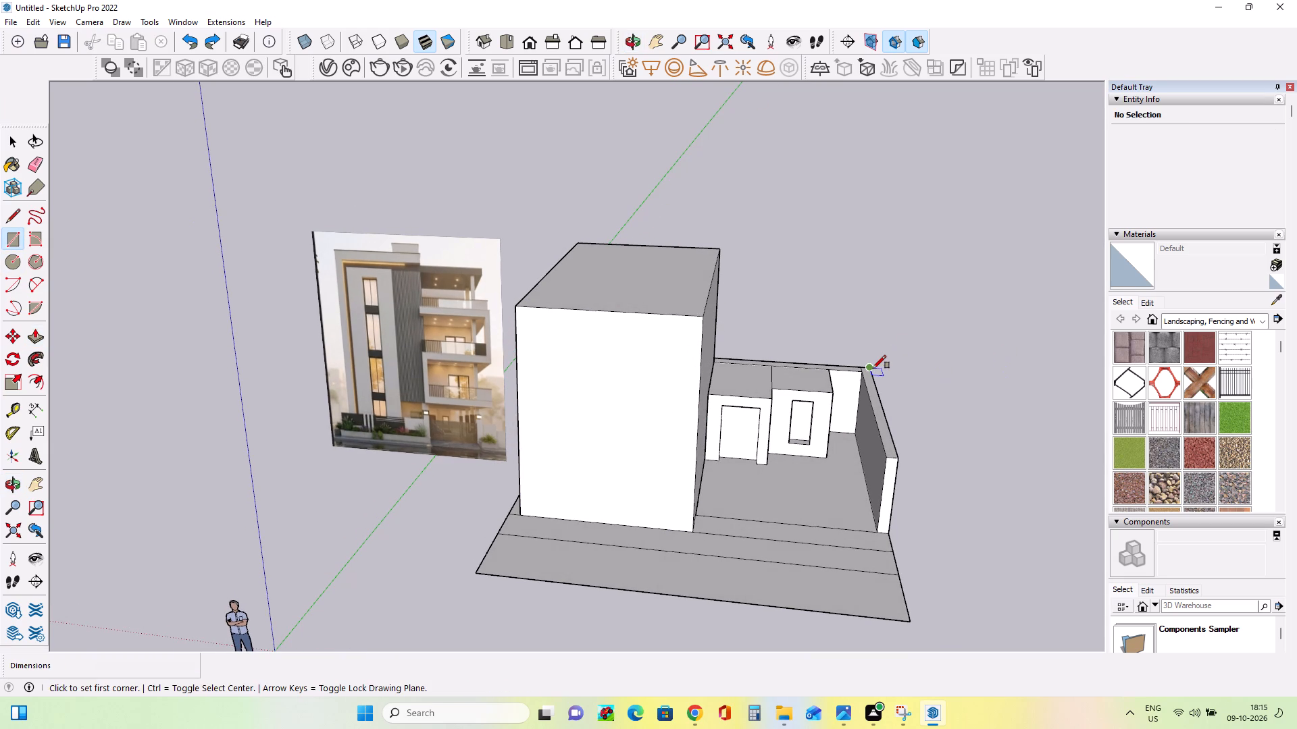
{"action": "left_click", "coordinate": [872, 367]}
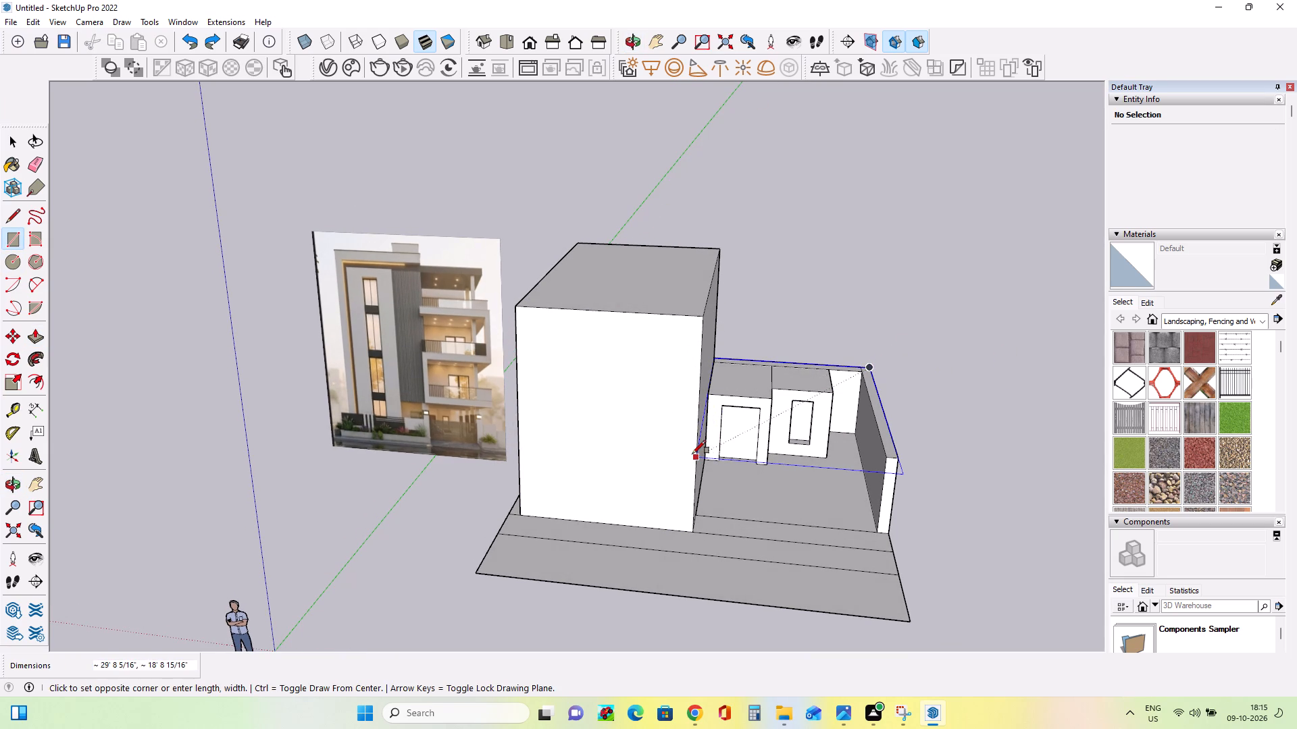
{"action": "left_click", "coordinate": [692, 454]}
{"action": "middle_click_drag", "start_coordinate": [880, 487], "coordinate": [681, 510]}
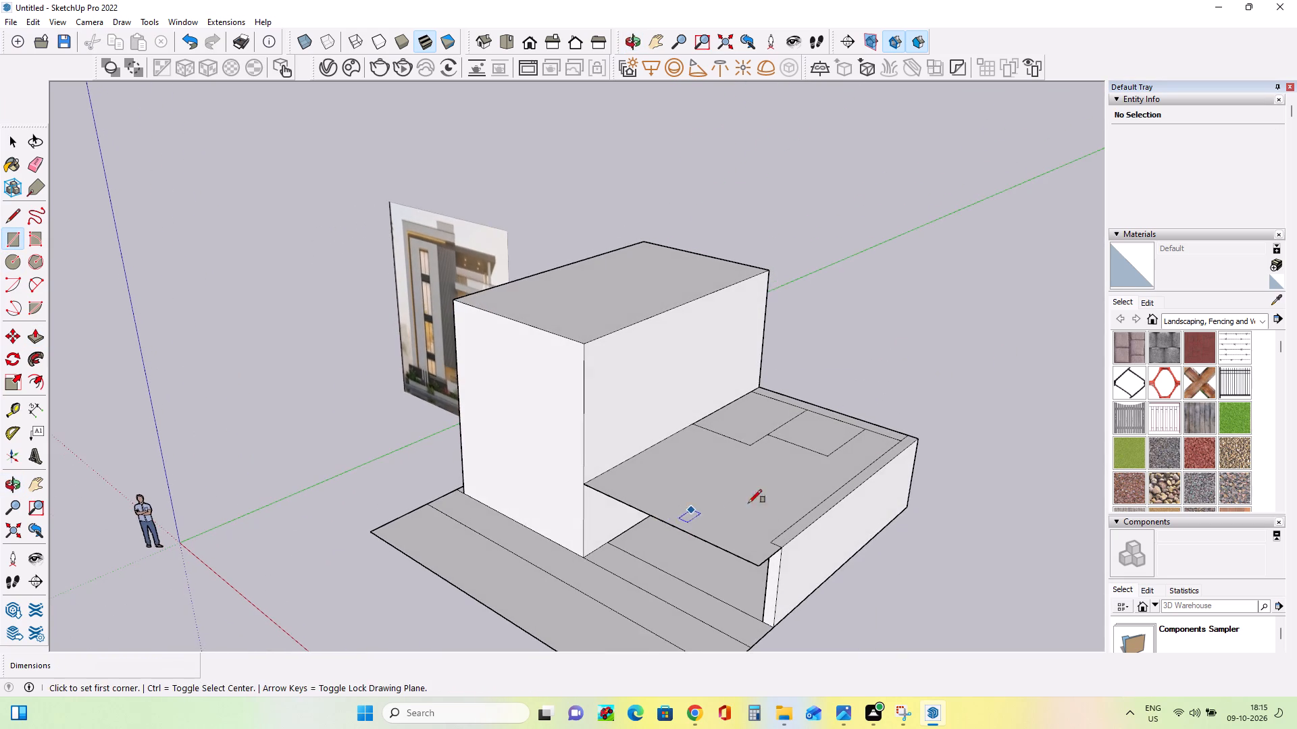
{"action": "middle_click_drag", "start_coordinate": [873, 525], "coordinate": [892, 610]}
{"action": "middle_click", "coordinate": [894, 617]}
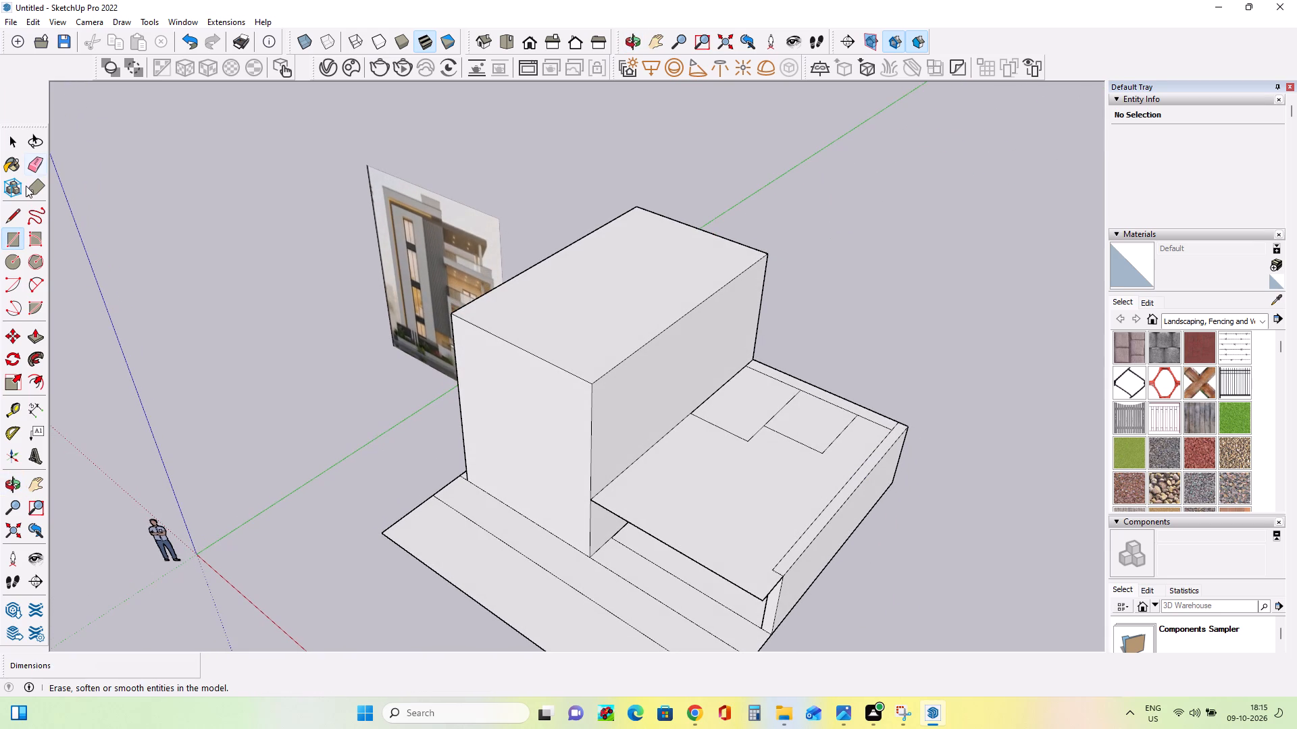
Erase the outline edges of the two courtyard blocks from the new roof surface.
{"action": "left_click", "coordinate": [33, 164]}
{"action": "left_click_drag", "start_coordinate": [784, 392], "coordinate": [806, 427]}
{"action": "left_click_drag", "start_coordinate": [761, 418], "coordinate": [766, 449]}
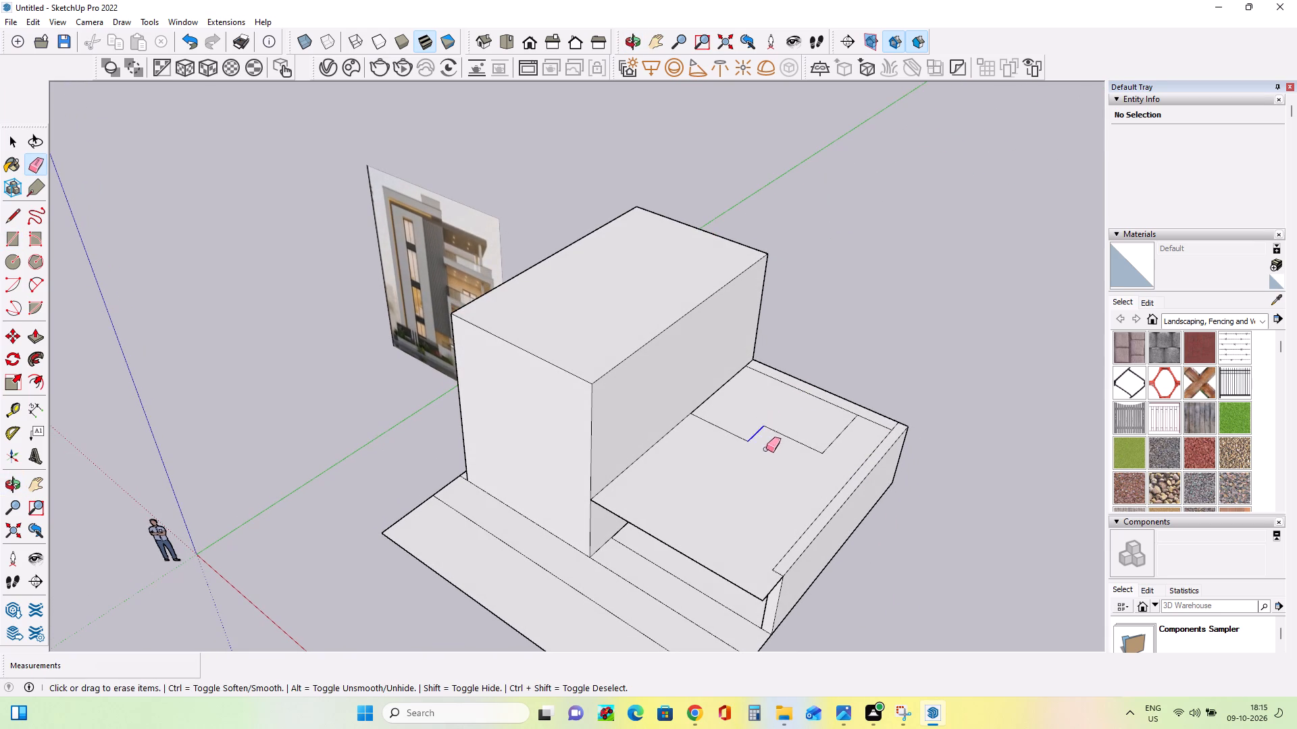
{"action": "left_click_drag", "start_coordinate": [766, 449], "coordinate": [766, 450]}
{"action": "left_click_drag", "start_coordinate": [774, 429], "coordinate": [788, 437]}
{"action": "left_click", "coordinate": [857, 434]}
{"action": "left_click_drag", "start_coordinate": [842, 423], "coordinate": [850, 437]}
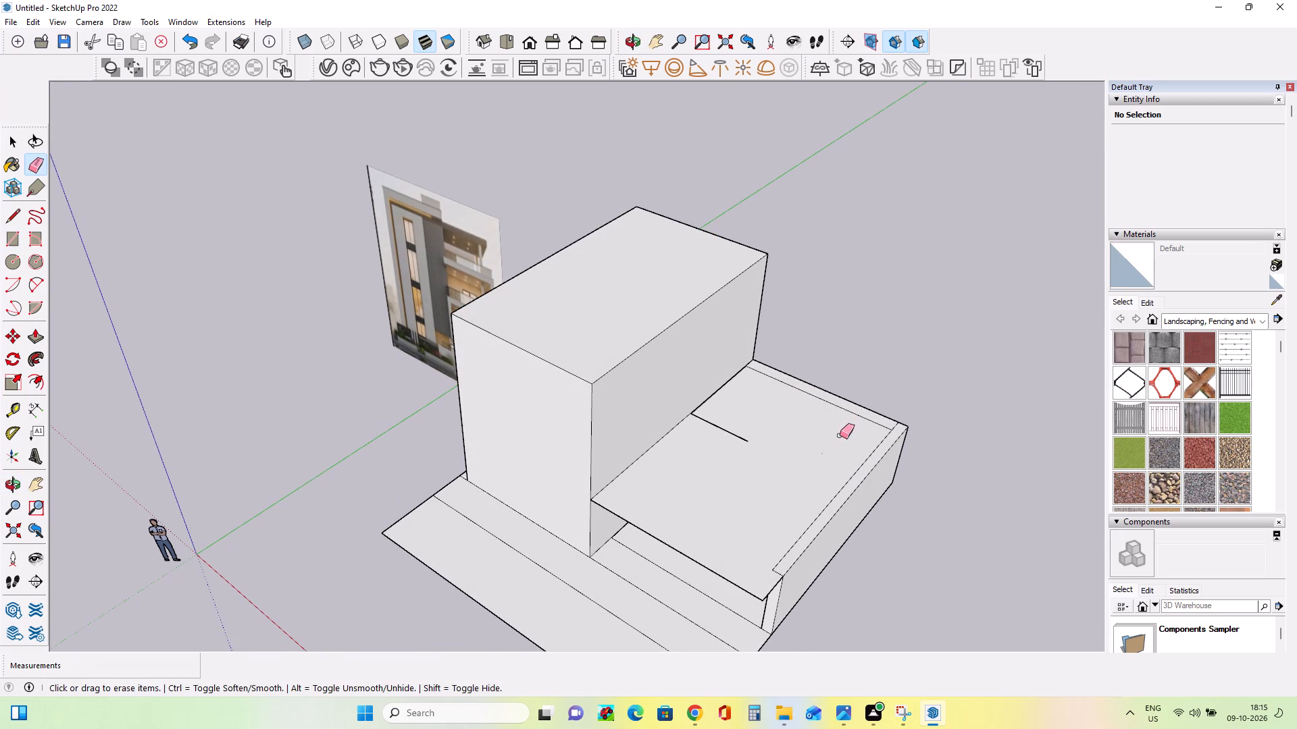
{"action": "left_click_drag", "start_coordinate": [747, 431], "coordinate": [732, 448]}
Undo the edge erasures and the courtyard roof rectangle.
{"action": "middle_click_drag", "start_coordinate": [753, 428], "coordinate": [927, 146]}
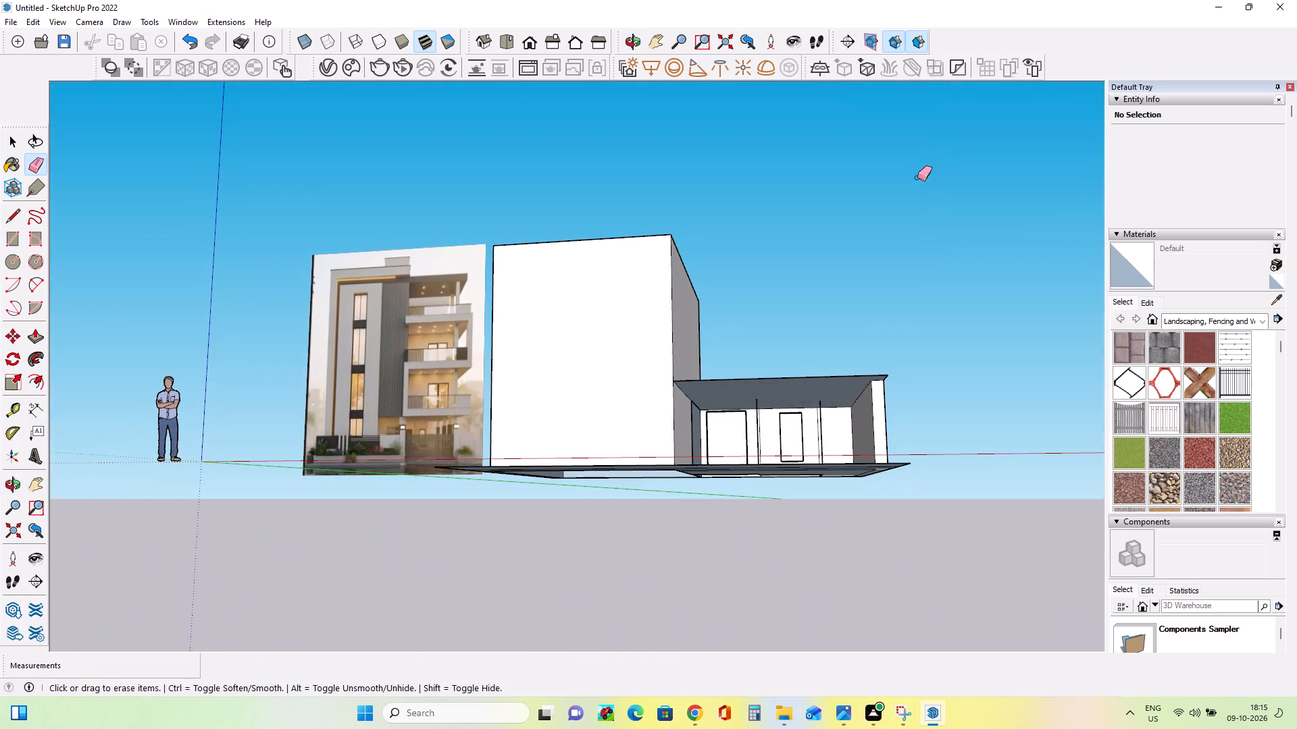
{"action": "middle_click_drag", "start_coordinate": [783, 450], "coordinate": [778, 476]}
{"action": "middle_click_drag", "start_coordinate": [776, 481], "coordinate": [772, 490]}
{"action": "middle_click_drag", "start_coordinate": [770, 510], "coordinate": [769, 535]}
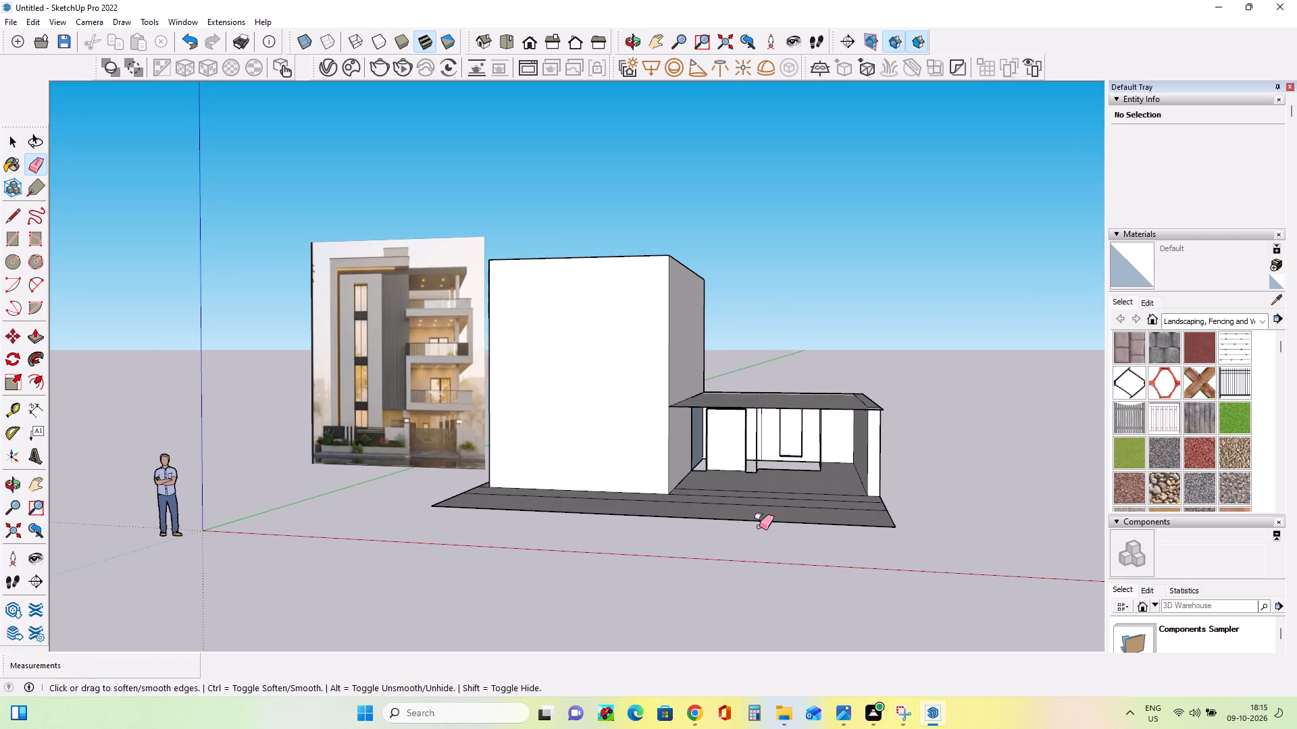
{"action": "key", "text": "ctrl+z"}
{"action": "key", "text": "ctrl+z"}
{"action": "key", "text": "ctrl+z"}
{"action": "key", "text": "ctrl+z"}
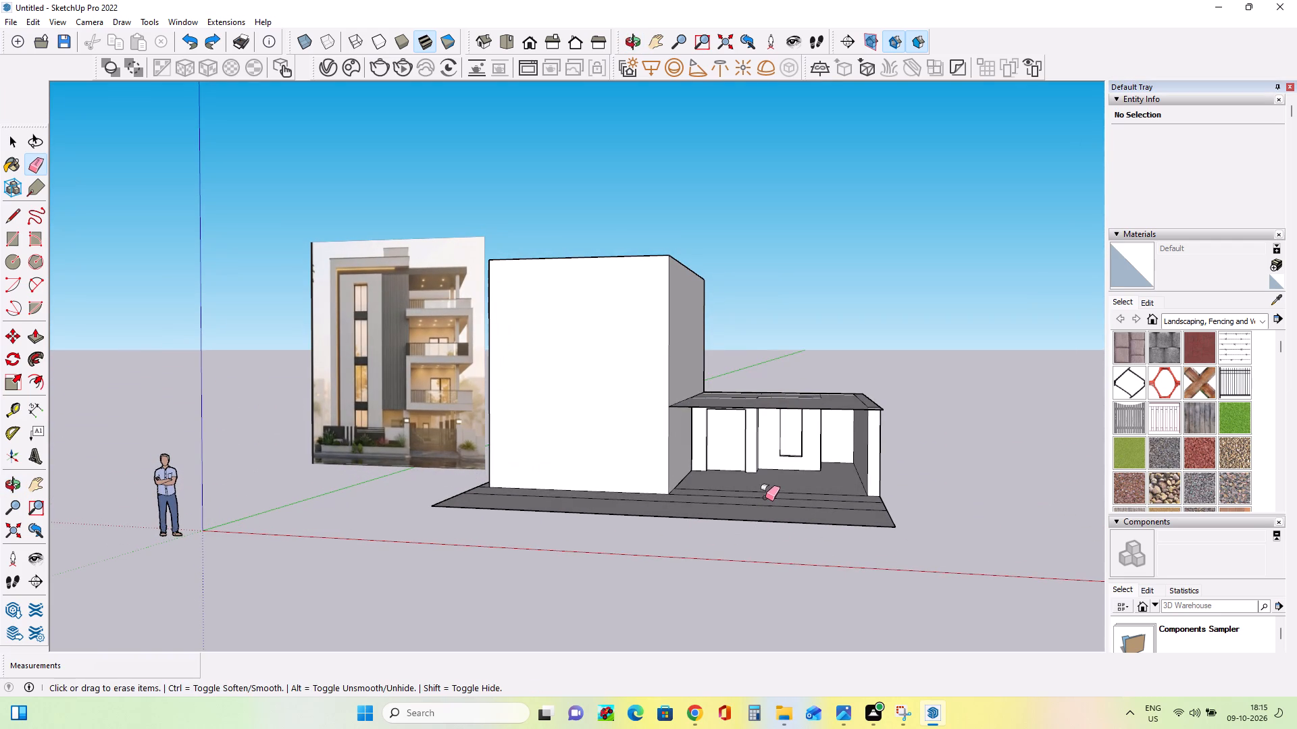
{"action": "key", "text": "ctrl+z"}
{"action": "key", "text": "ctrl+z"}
Undo the tower raise, the openings and both courtyard block extrusions, back to the blocks' flat outlines on the floor.
{"action": "middle_click_drag", "start_coordinate": [789, 517], "coordinate": [793, 541]}
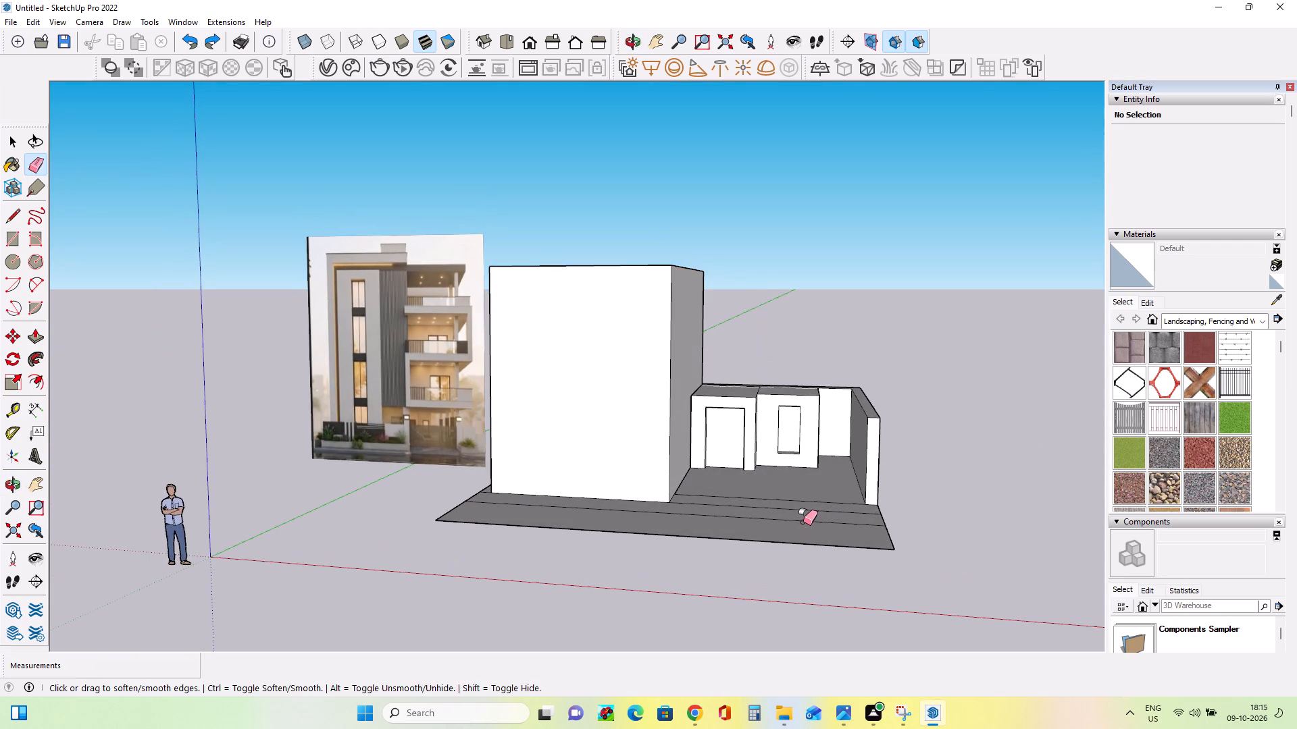
{"action": "key", "text": "ctrl+z"}
{"action": "key", "text": "ctrl+z"}
{"action": "key", "text": "ctrl+z"}
{"action": "key", "text": "ctrl+z"}
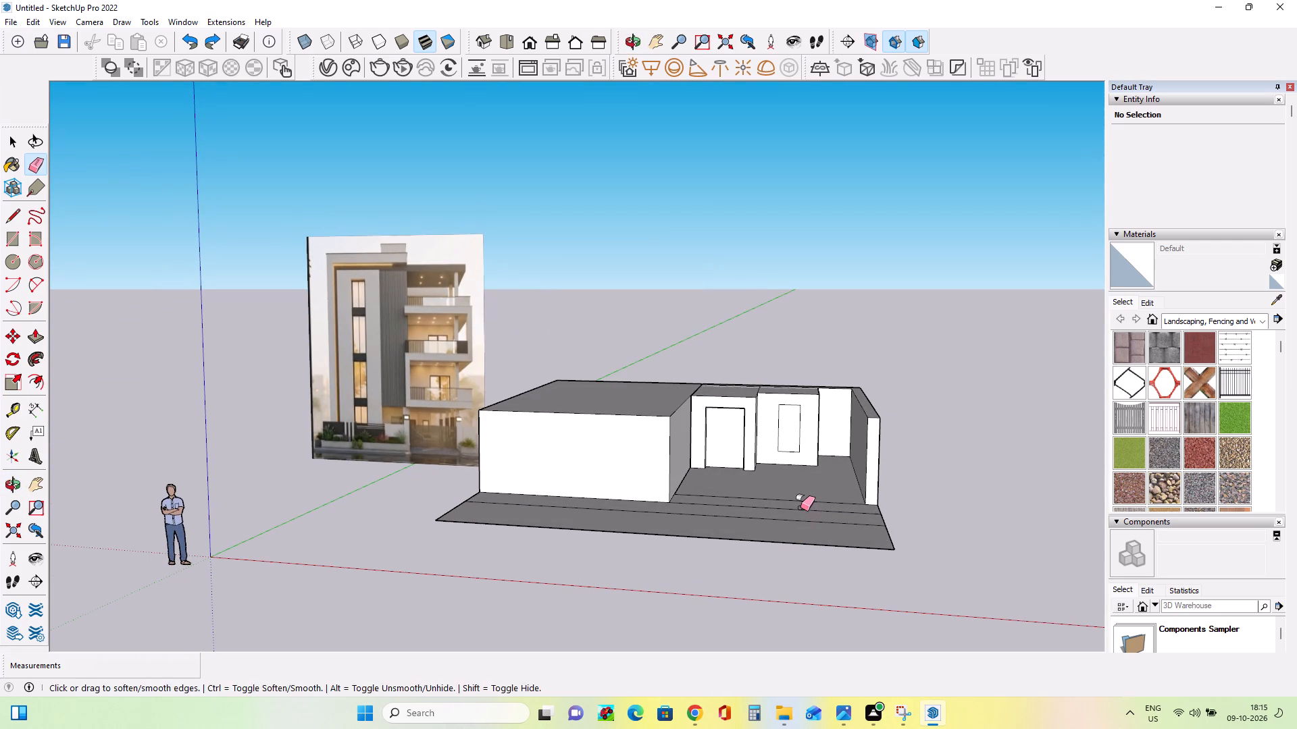
{"action": "key", "text": "ctrl+z"}
{"action": "key", "text": "ctrl+z"}
{"action": "key", "text": "ctrl+z"}
{"action": "key", "text": "ctrl+z"}
{"action": "key", "text": "ctrl+z"}
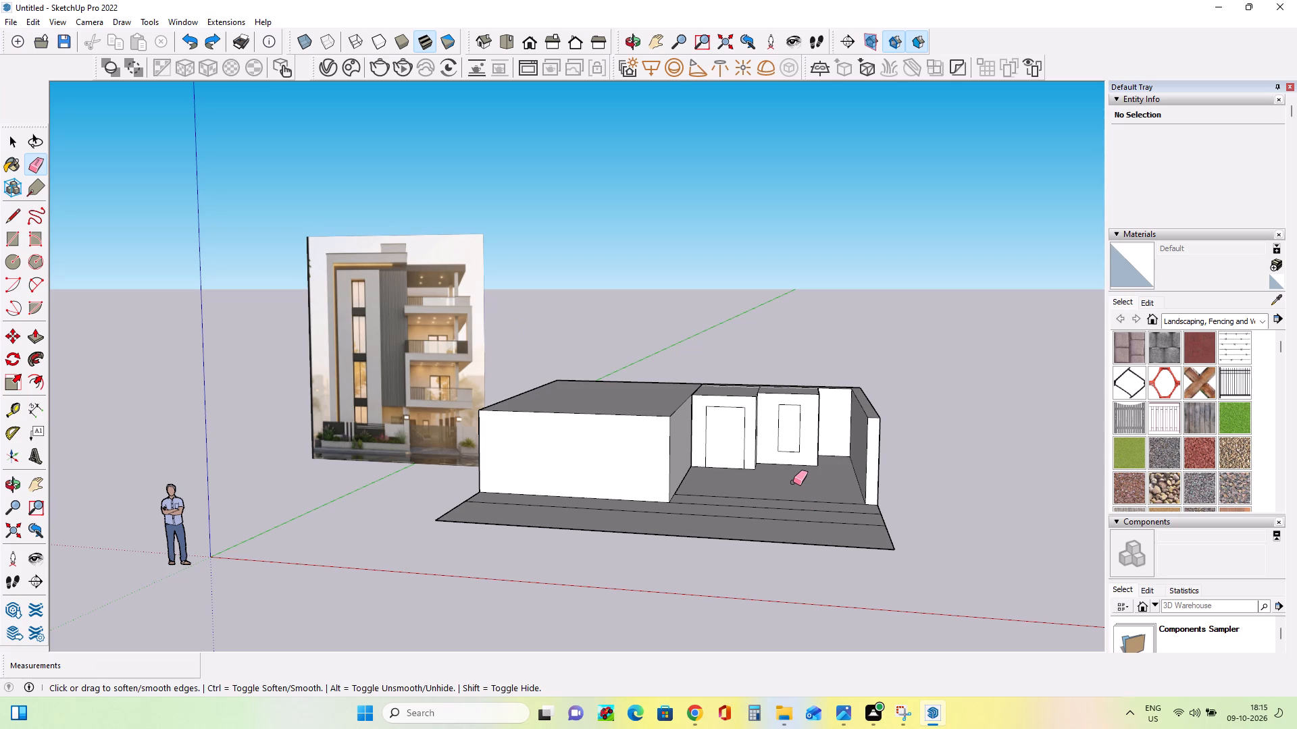
{"action": "key", "text": "ctrl+z"}
{"action": "key", "text": "ctrl+z"}
{"action": "key", "text": "ctrl+z"}
{"action": "key", "text": "ctrl+z"}
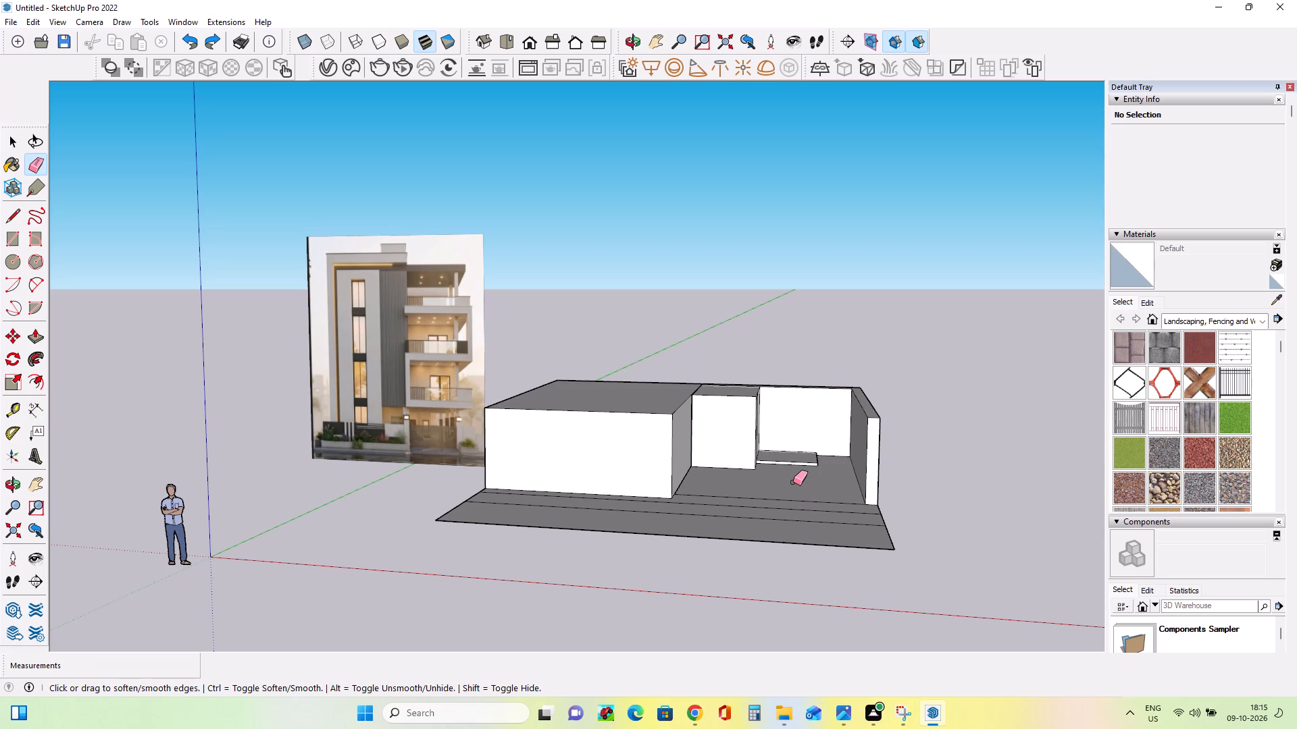
{"action": "key", "text": "ctrl+z"}
{"action": "key", "text": "ctrl+z"}
Extrude both rectangular outlines on the courtyard floor up 8' 15/16" to the front block's roof level.
{"action": "middle_click_drag", "start_coordinate": [805, 547], "coordinate": [831, 648]}
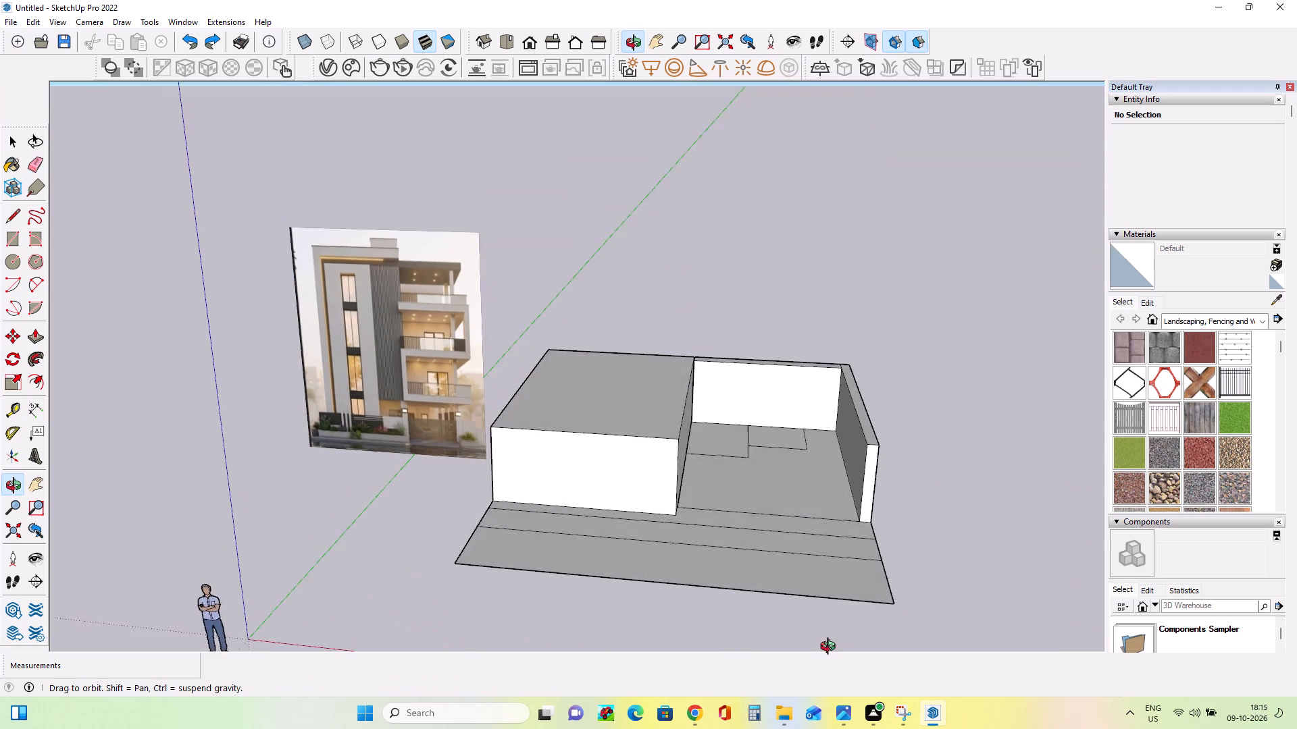
{"action": "middle_click_drag", "start_coordinate": [831, 648], "coordinate": [832, 653]}
{"action": "scroll", "coordinate": [832, 575], "scroll_direction": "down", "scroll_amount": 1}
{"action": "left_click", "coordinate": [32, 340]}
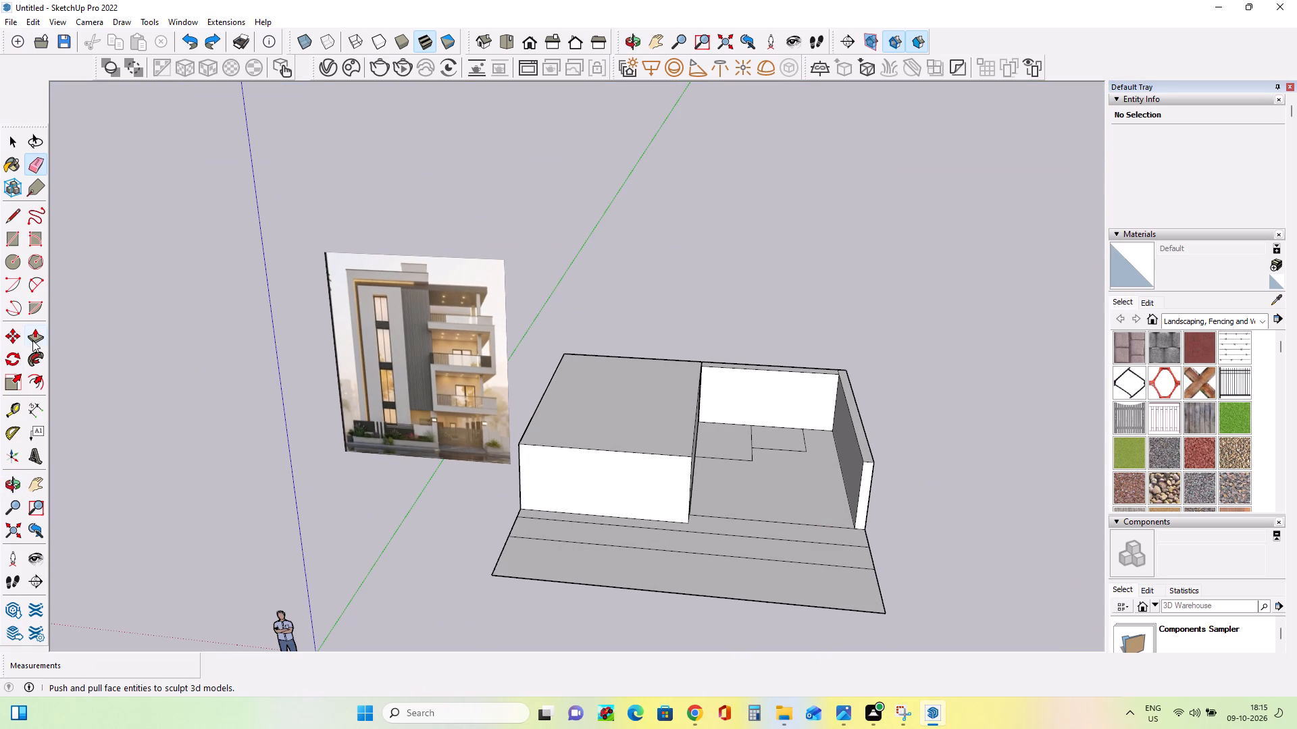
{"action": "left_click", "coordinate": [741, 445]}
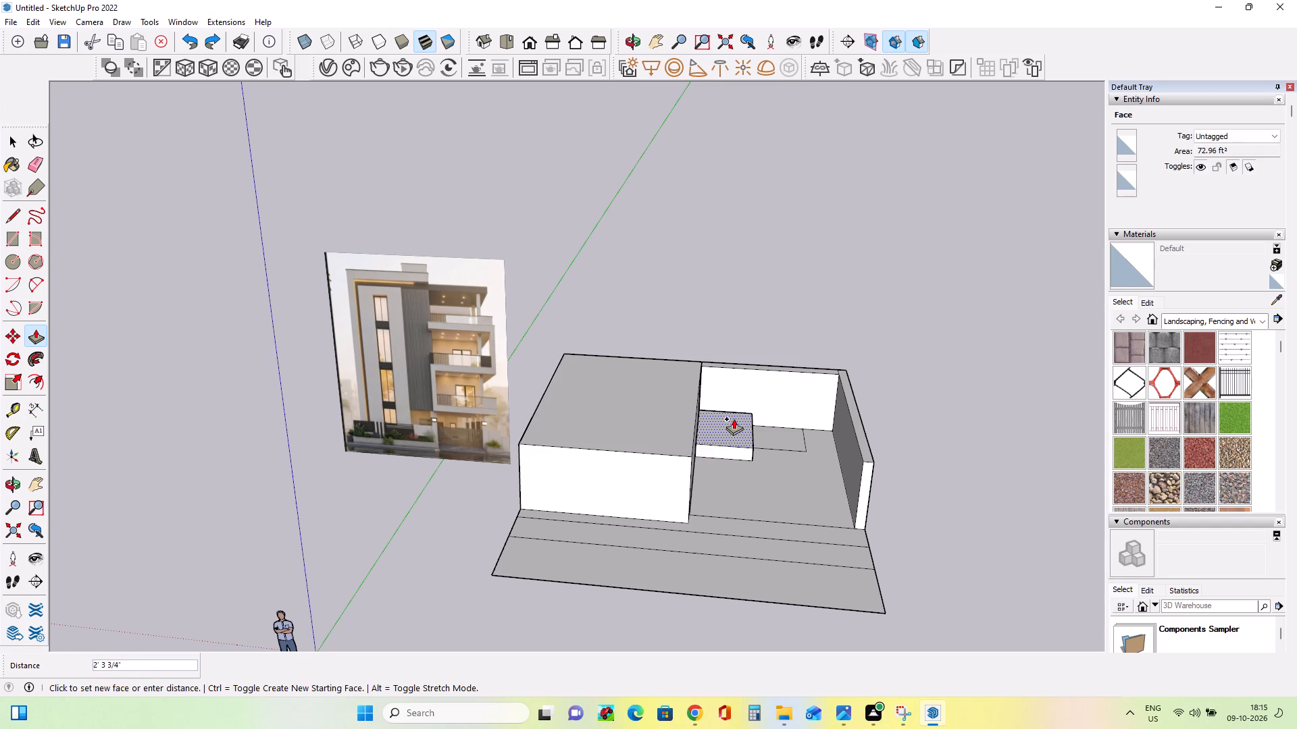
{"action": "left_click", "coordinate": [684, 399]}
{"action": "left_click", "coordinate": [788, 436]}
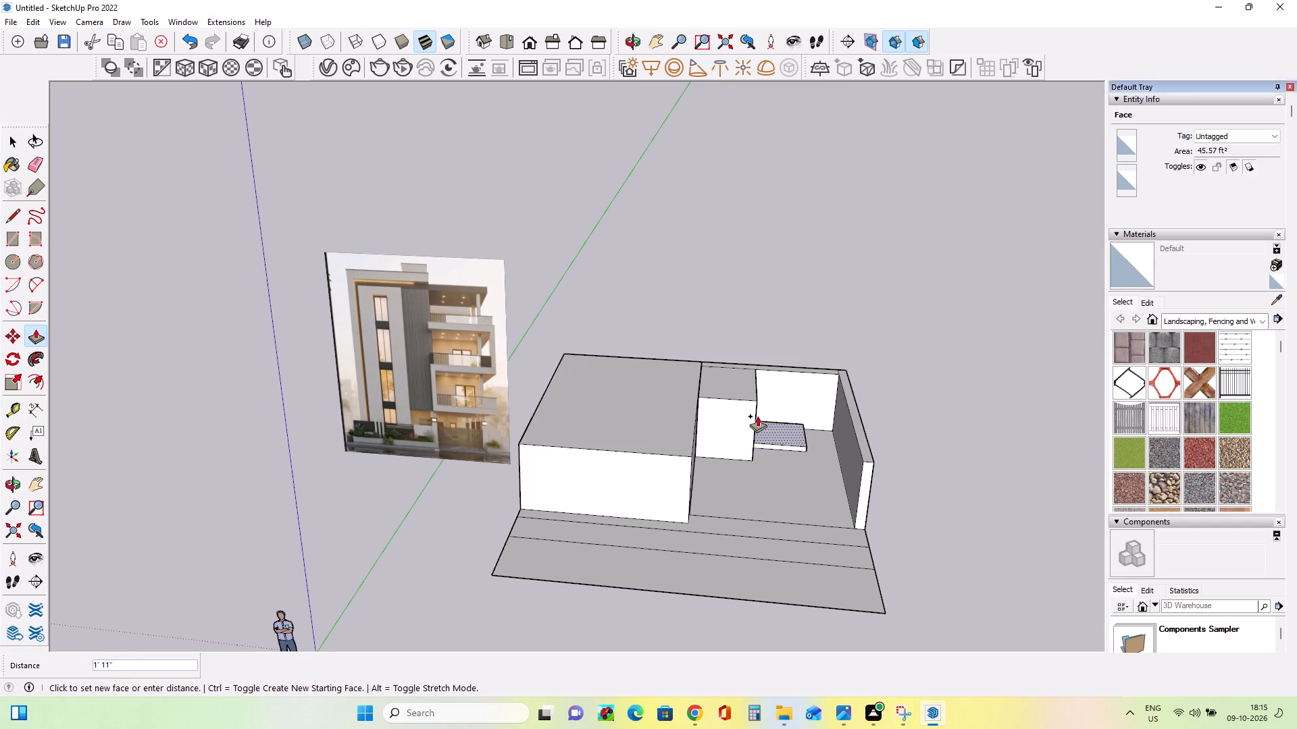
{"action": "left_click", "coordinate": [734, 394]}
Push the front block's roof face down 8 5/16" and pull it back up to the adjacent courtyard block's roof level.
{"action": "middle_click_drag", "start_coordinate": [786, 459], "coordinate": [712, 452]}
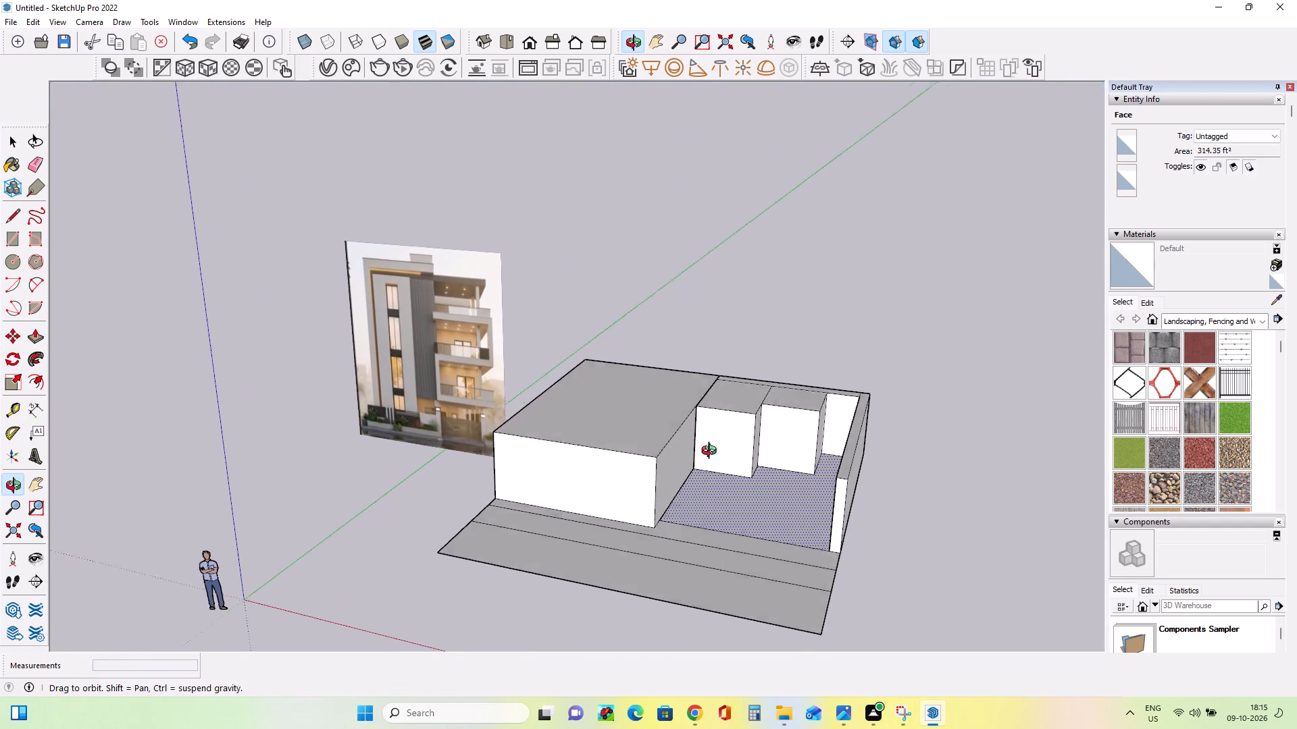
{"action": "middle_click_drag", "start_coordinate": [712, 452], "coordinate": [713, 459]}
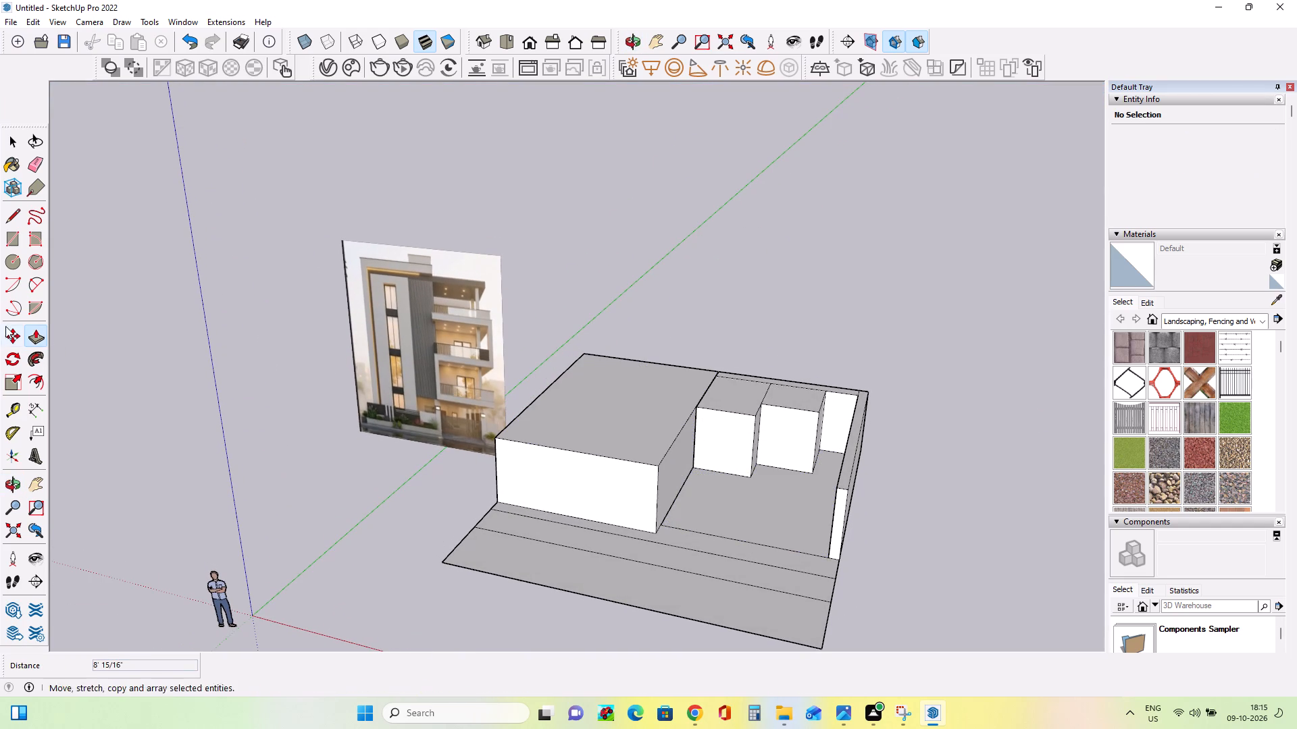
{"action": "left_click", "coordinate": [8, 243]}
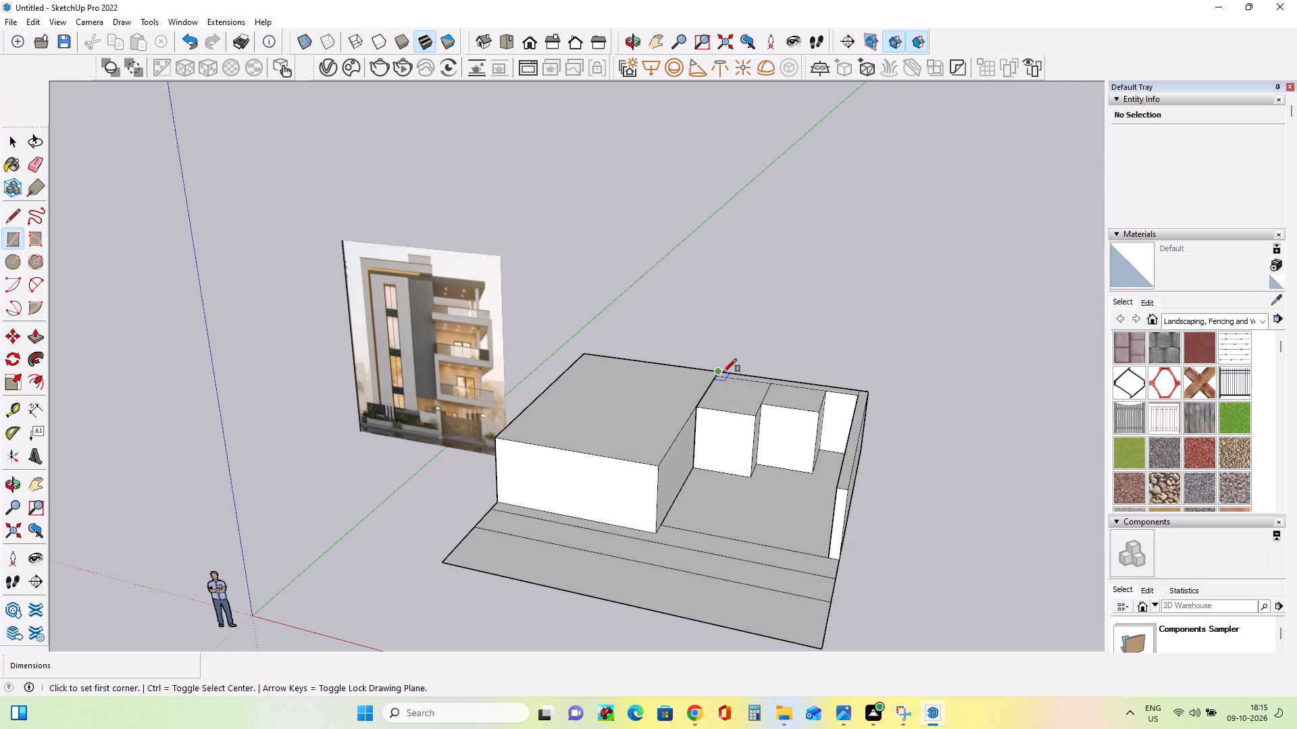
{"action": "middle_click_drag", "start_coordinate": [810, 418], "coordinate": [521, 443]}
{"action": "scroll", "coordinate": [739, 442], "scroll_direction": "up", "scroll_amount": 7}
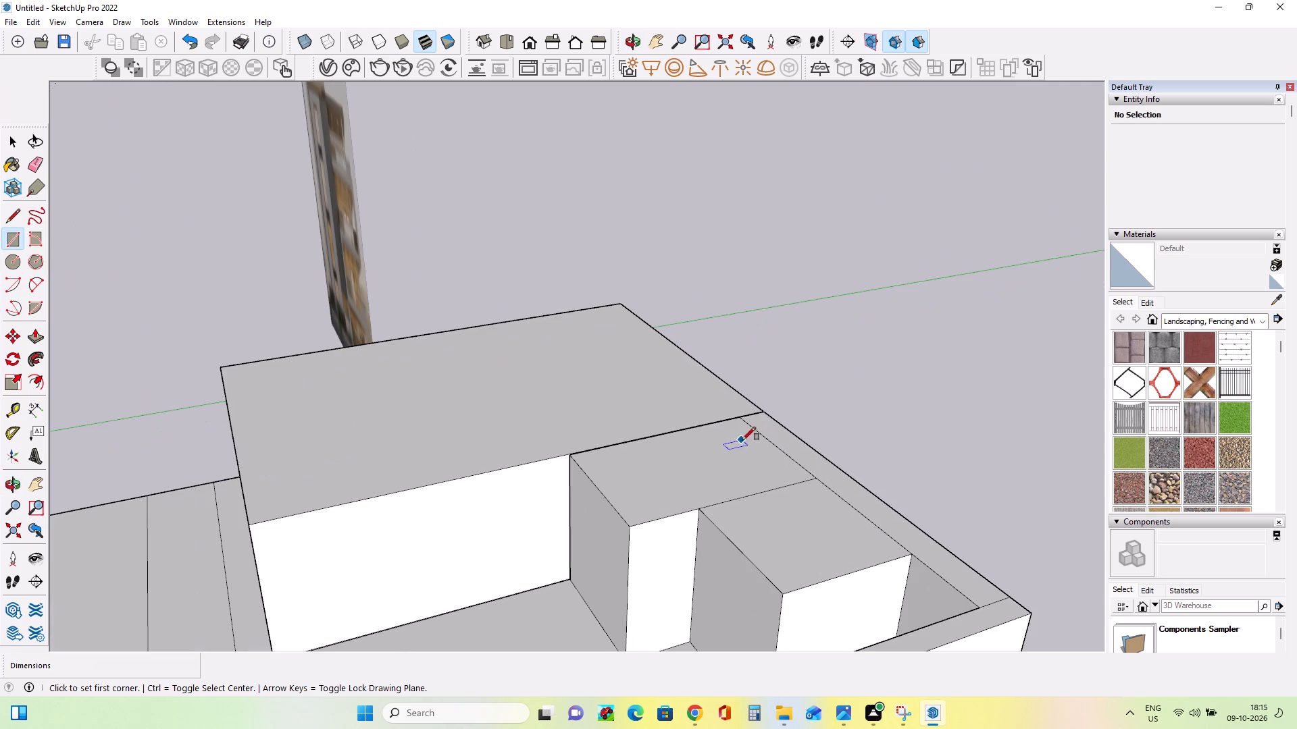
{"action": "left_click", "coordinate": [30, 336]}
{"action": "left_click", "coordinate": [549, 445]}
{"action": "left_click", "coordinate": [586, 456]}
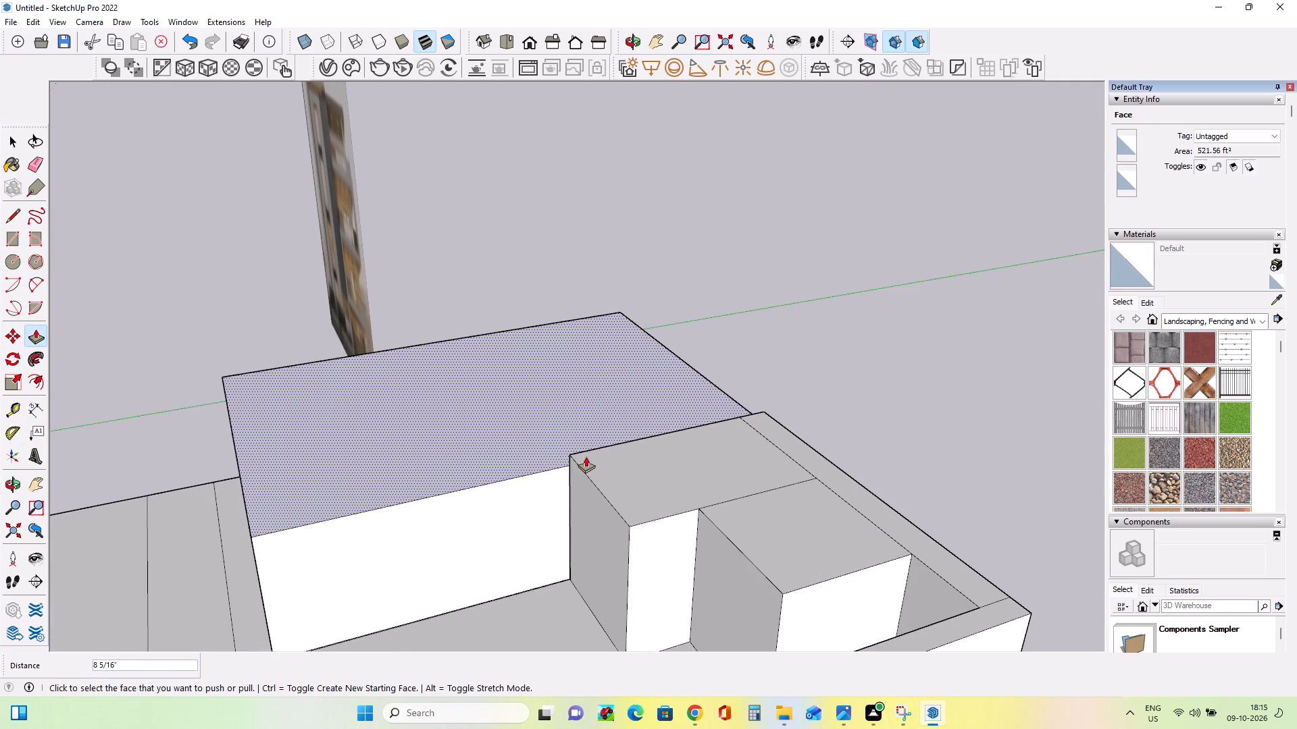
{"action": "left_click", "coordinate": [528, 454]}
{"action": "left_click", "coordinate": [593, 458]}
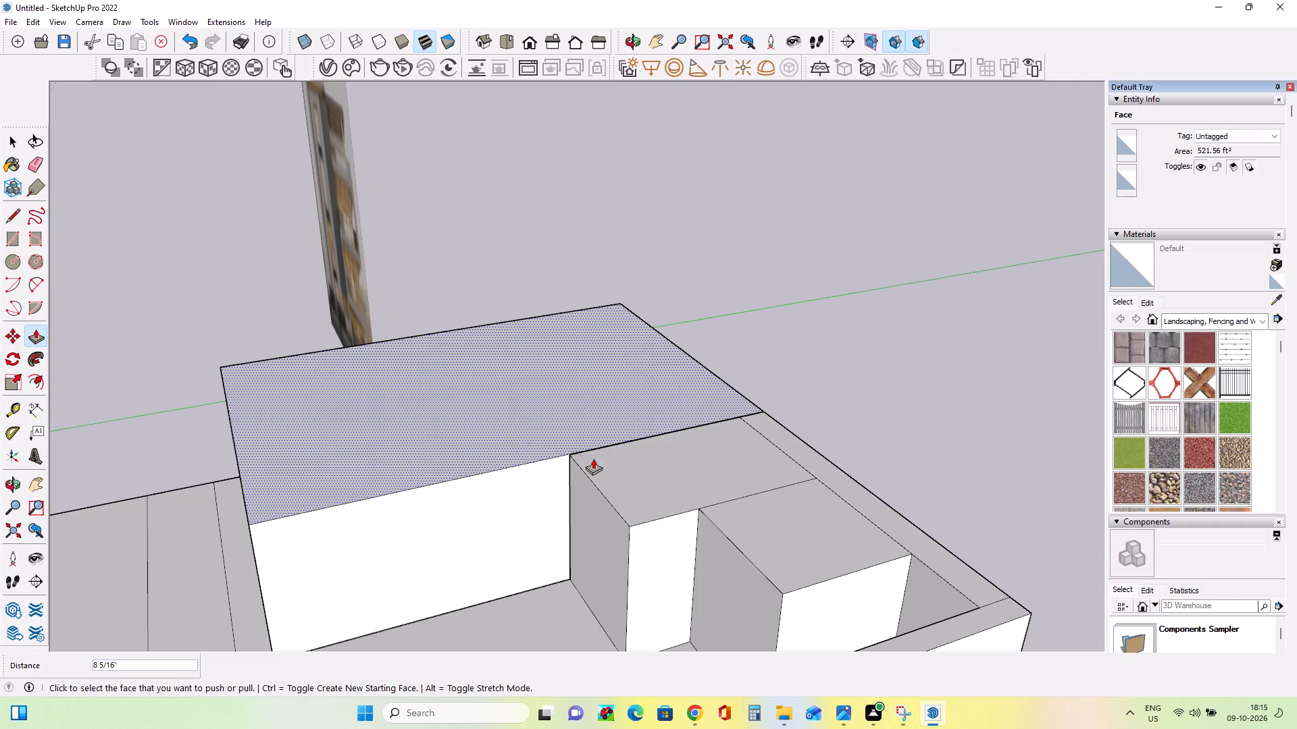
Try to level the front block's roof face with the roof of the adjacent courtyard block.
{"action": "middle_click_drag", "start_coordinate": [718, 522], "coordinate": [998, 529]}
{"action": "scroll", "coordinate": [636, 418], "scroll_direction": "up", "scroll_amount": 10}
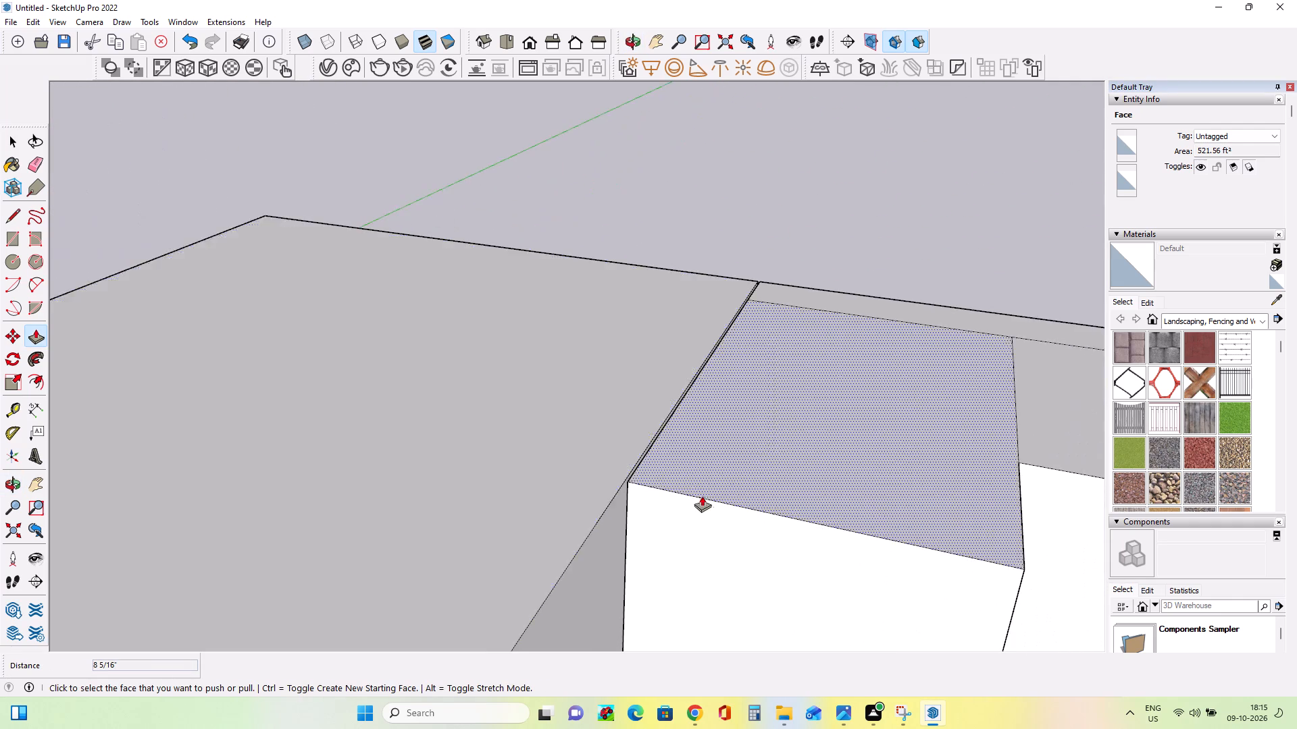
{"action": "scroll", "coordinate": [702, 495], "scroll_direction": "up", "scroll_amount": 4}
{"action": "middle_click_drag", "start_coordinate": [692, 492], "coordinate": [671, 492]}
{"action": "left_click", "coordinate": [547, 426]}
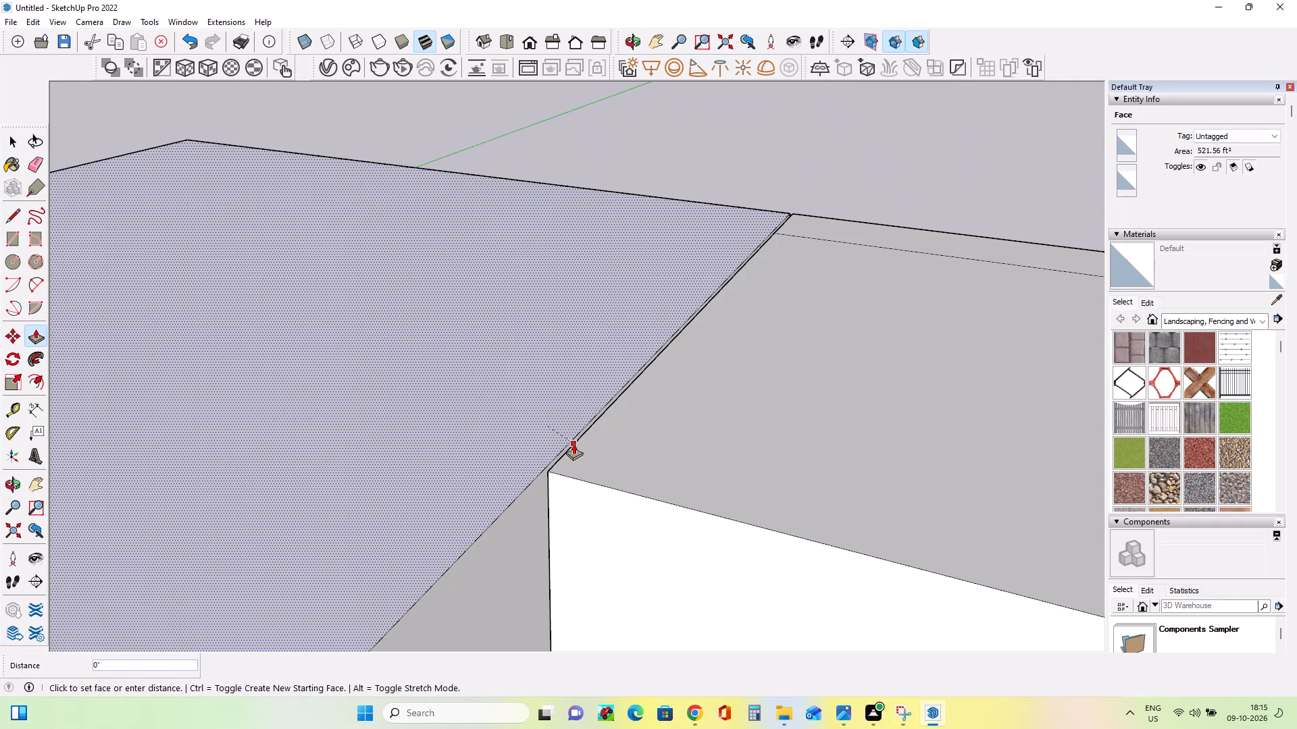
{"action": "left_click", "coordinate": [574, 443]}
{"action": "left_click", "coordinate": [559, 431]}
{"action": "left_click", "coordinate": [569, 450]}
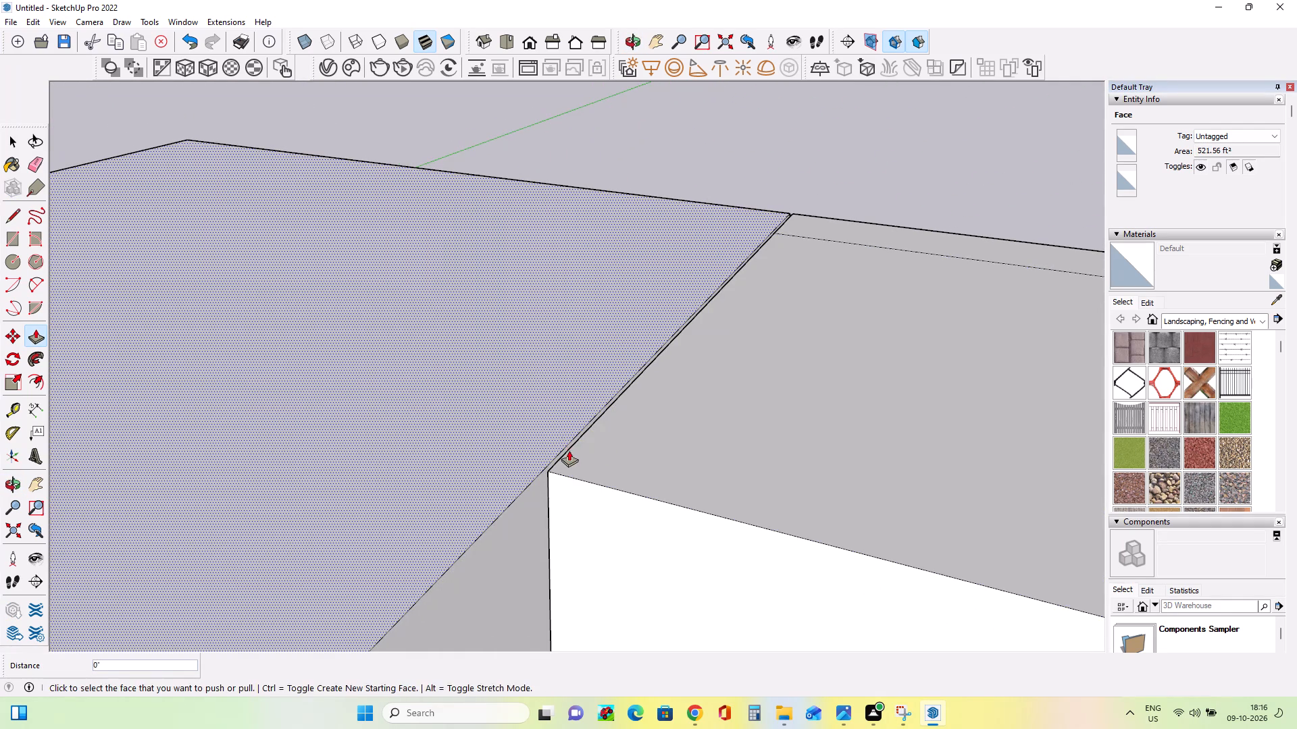
Push the front block's courtyard-facing side face about 3/4" to meet the adjacent courtyard block.
{"action": "middle_click_drag", "start_coordinate": [625, 456], "coordinate": [702, 463]}
{"action": "scroll", "coordinate": [676, 517], "scroll_direction": "up", "scroll_amount": 7}
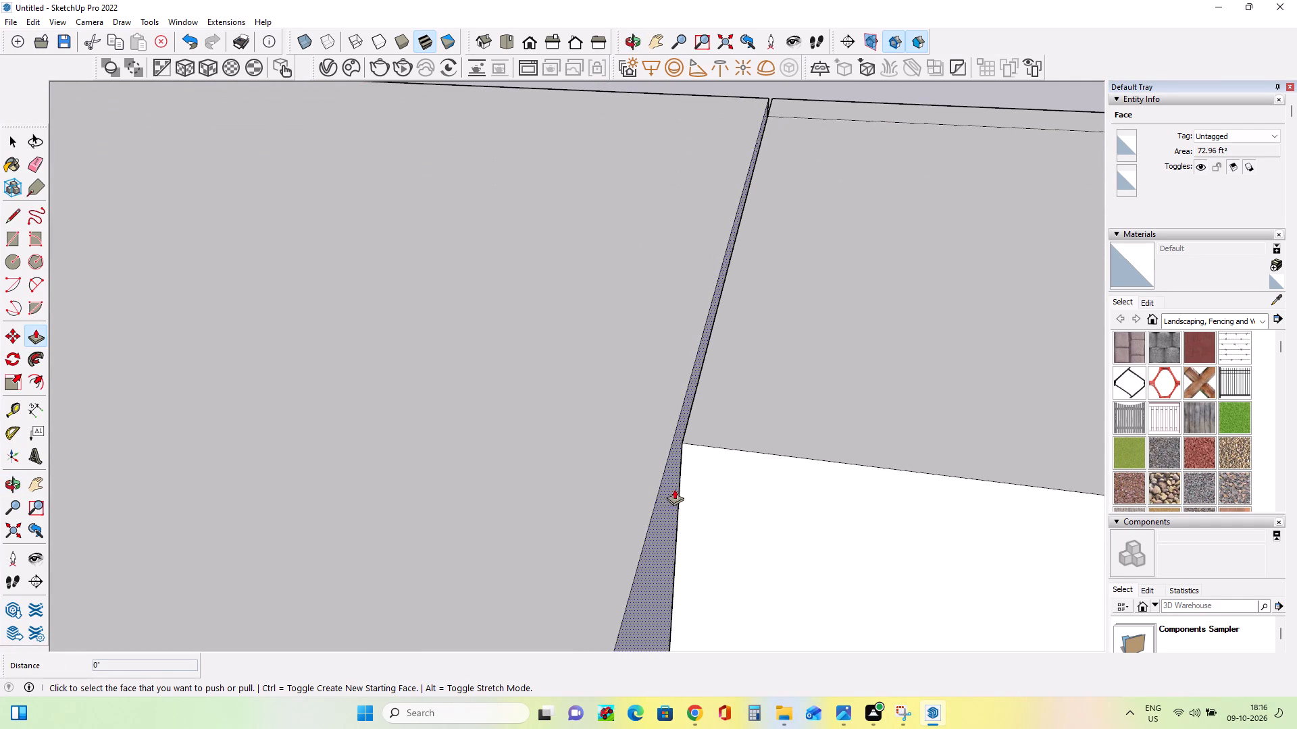
{"action": "left_click", "coordinate": [675, 477]}
{"action": "left_click", "coordinate": [689, 477]}
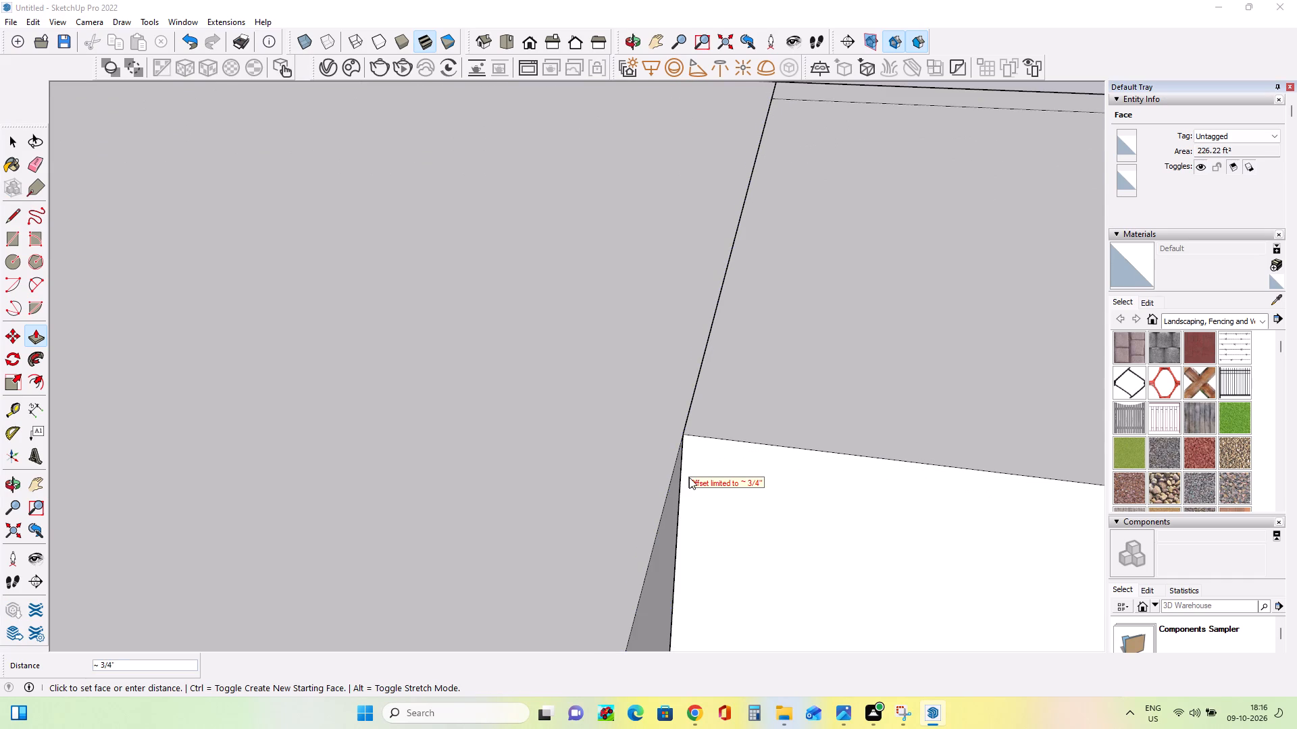
{"action": "scroll", "coordinate": [584, 445], "scroll_direction": "down", "scroll_amount": 1}
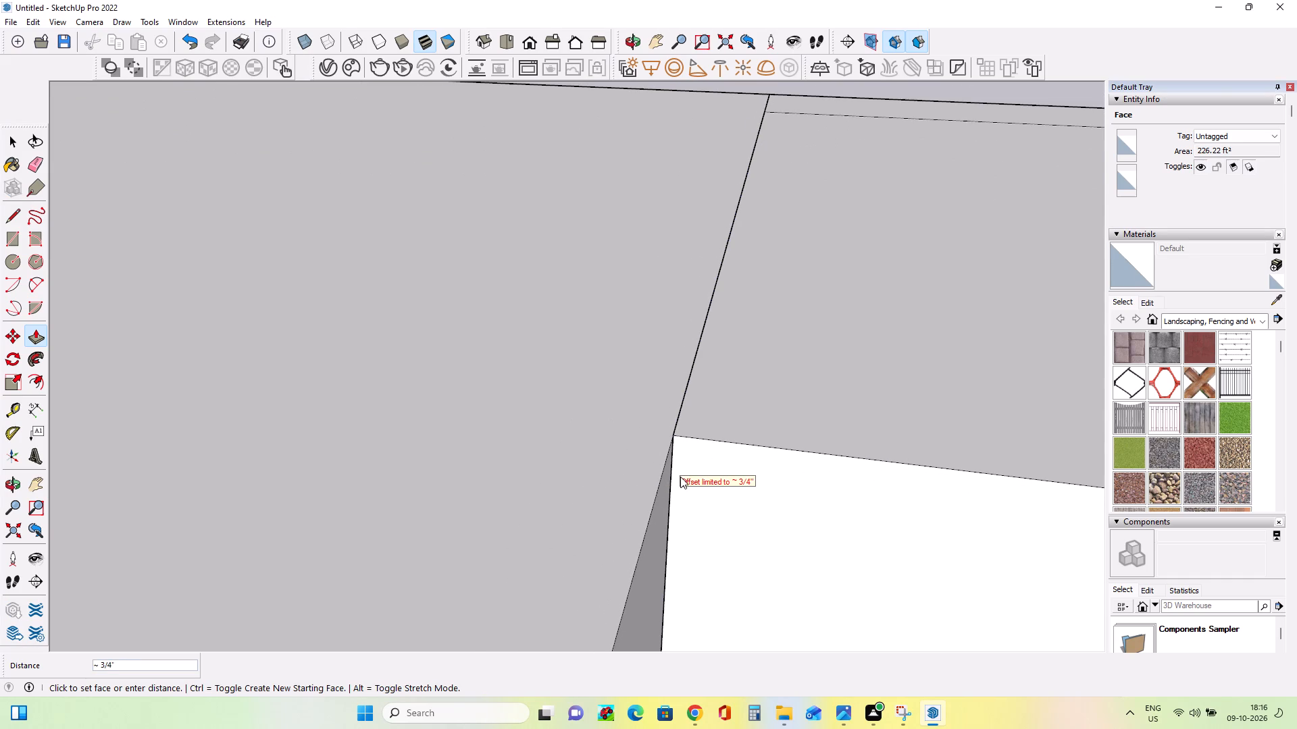
{"action": "left_click", "coordinate": [680, 477]}
{"action": "scroll", "coordinate": [715, 488], "scroll_direction": "down", "scroll_amount": 7}
{"action": "left_click", "coordinate": [701, 494]}
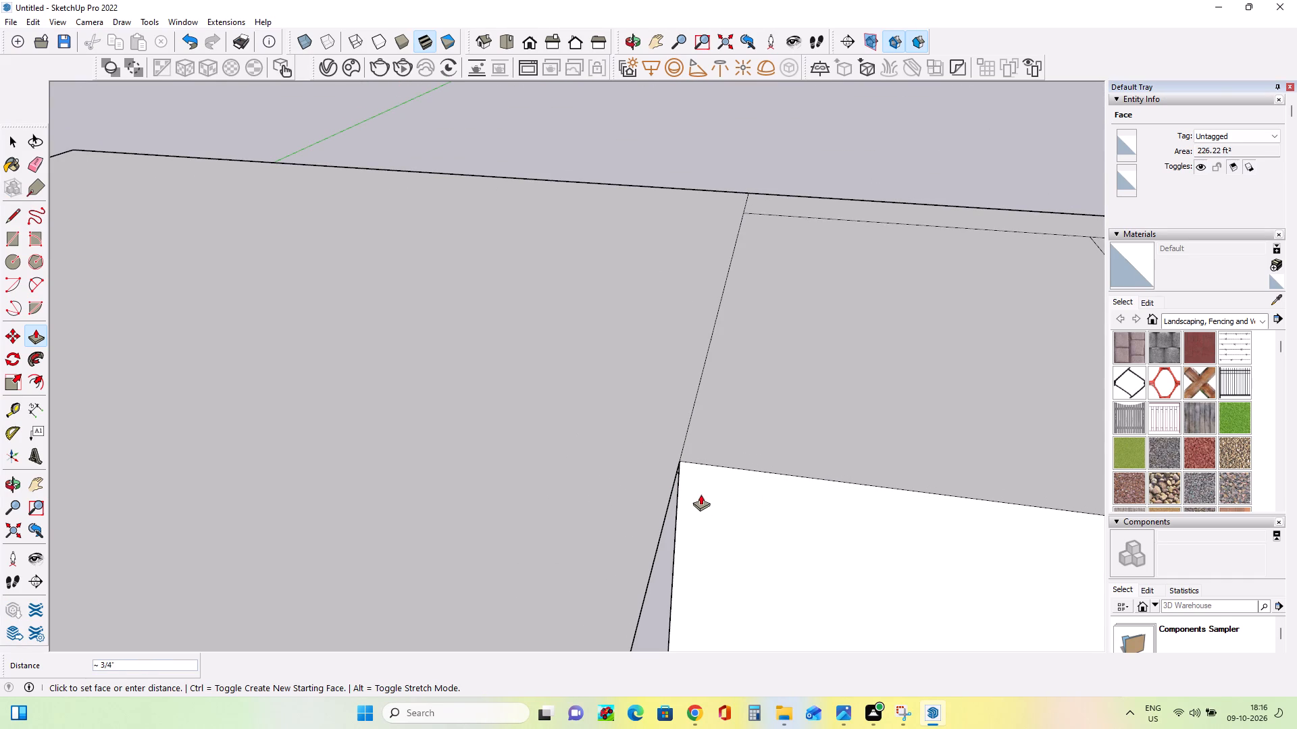
{"action": "left_click", "coordinate": [701, 494]}
{"action": "key", "text": "Escape"}
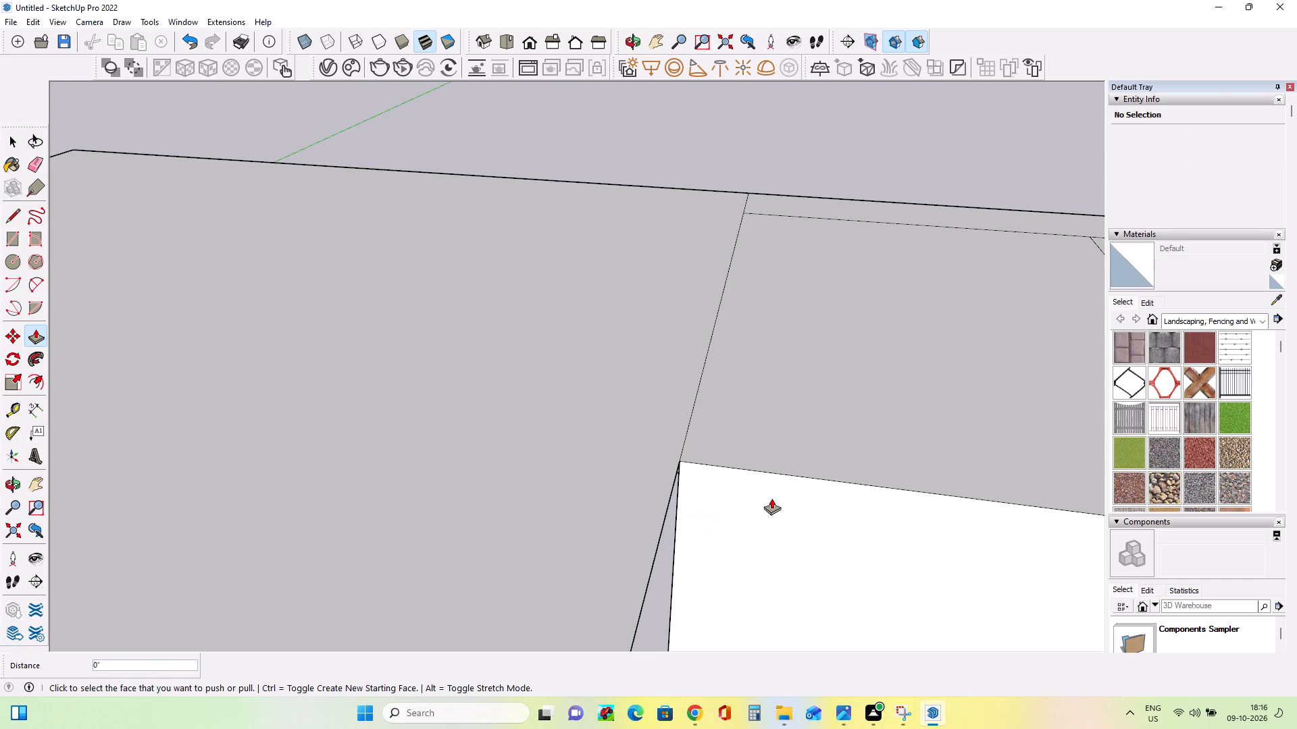
Undo the last push of the front block's courtyard-facing side face.
{"action": "scroll", "coordinate": [686, 474], "scroll_direction": "down", "scroll_amount": 4}
{"action": "middle_click_drag", "start_coordinate": [687, 499], "coordinate": [657, 466]}
{"action": "scroll", "coordinate": [653, 468], "scroll_direction": "down", "scroll_amount": 1}
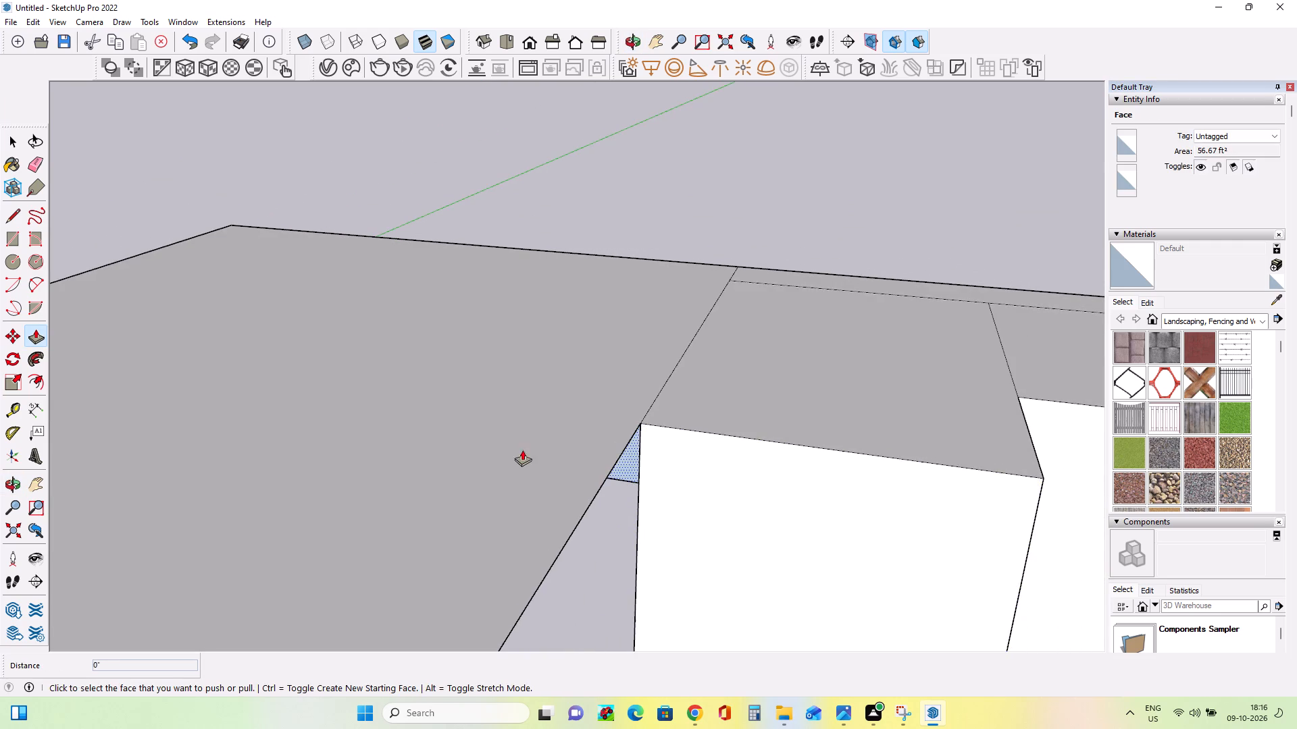
{"action": "middle_click_drag", "start_coordinate": [522, 450], "coordinate": [306, 448]}
{"action": "middle_click_drag", "start_coordinate": [532, 361], "coordinate": [714, 234]}
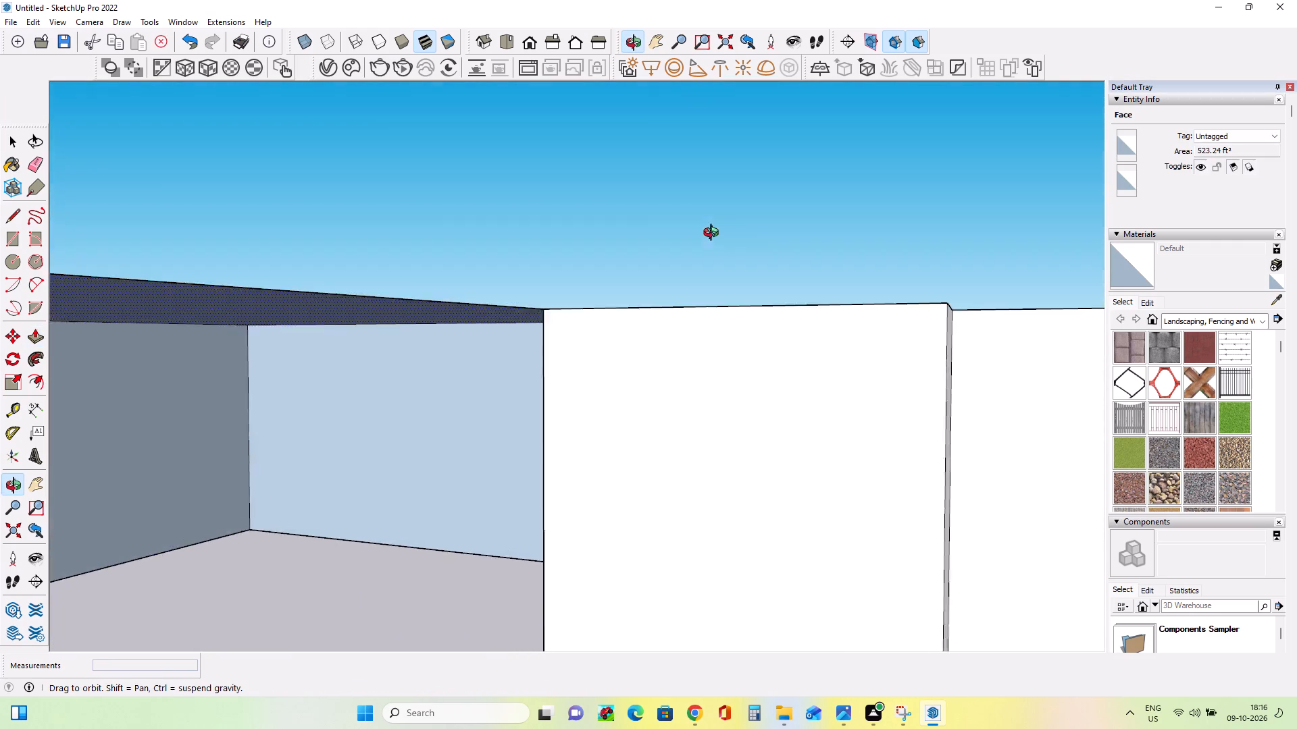
{"action": "middle_click_drag", "start_coordinate": [714, 234], "coordinate": [713, 226]}
{"action": "scroll", "coordinate": [713, 235], "scroll_direction": "down", "scroll_amount": 8}
{"action": "middle_click_drag", "start_coordinate": [699, 306], "coordinate": [511, 410]}
{"action": "key", "text": "ctrl+z"}
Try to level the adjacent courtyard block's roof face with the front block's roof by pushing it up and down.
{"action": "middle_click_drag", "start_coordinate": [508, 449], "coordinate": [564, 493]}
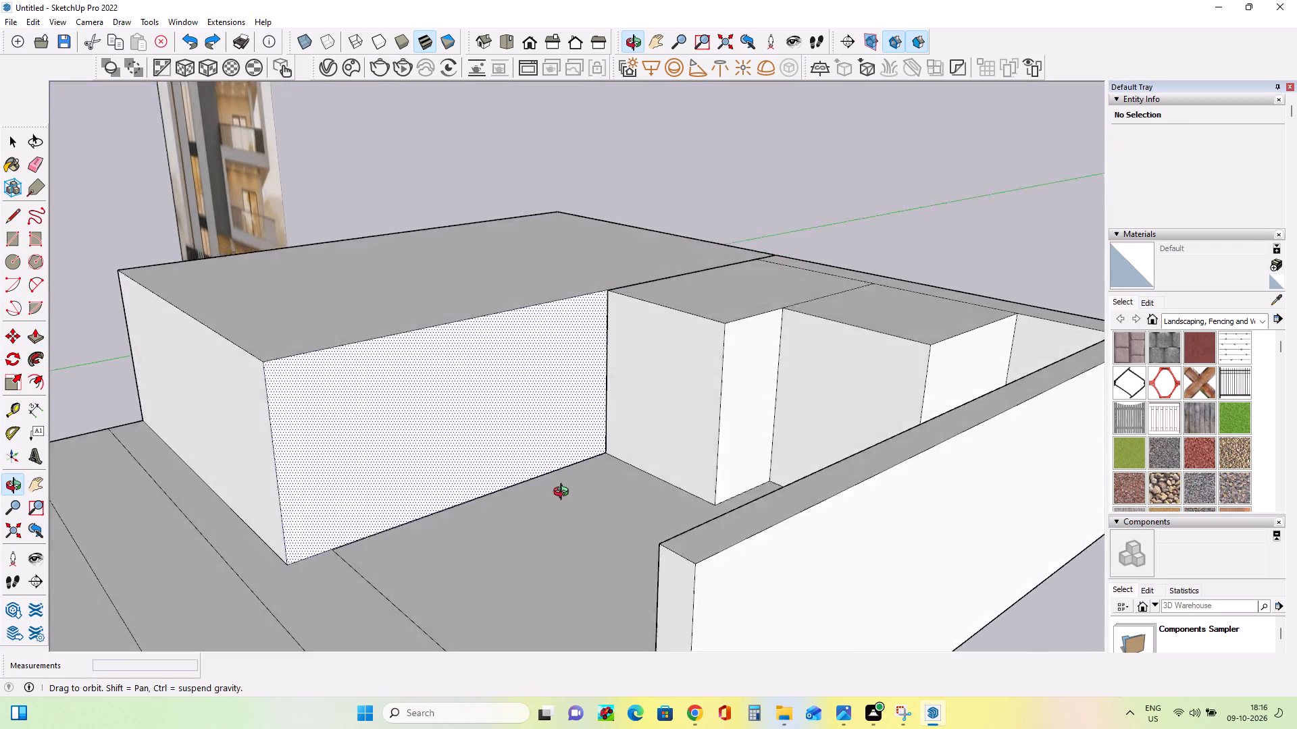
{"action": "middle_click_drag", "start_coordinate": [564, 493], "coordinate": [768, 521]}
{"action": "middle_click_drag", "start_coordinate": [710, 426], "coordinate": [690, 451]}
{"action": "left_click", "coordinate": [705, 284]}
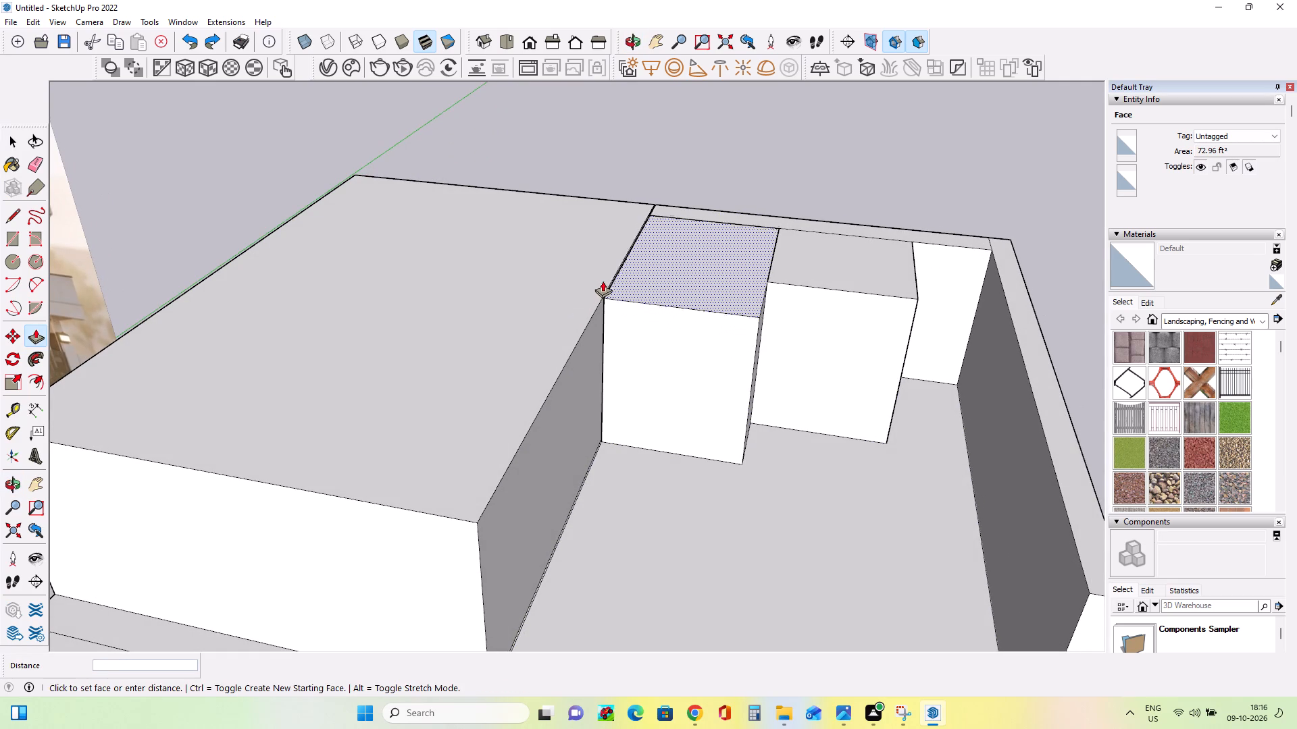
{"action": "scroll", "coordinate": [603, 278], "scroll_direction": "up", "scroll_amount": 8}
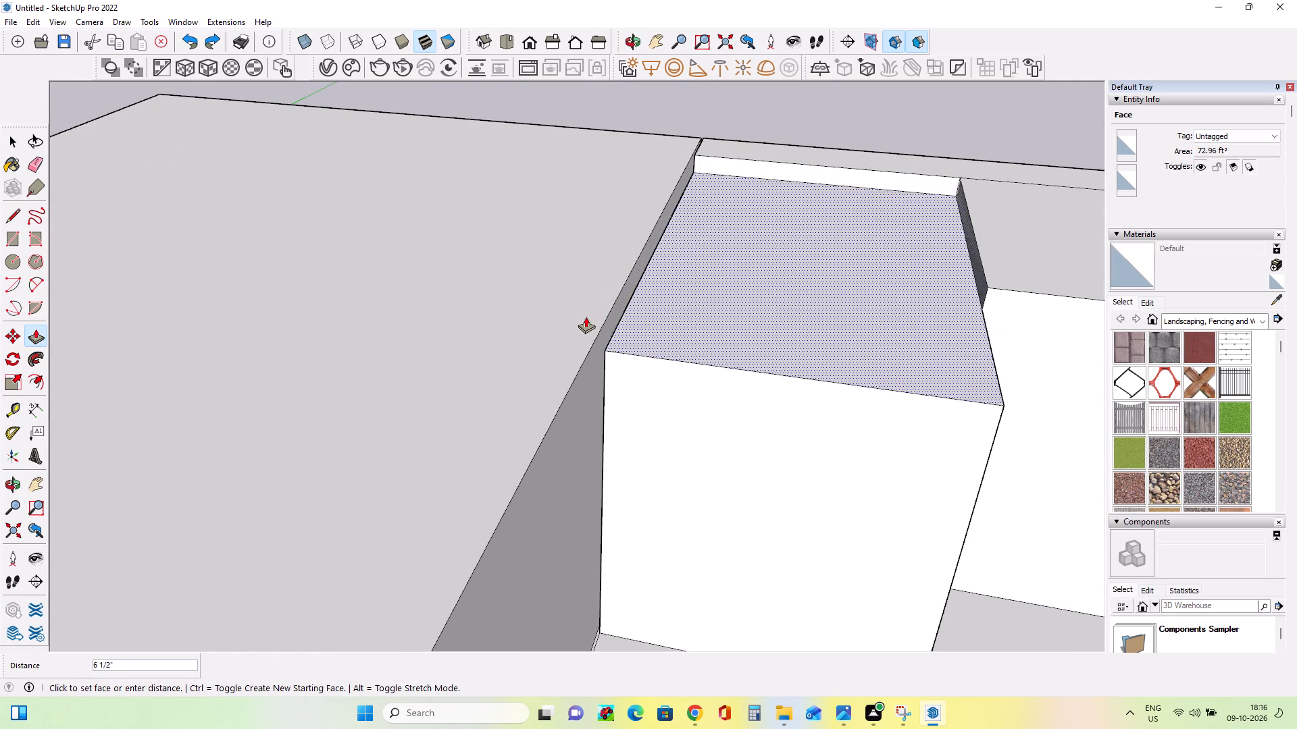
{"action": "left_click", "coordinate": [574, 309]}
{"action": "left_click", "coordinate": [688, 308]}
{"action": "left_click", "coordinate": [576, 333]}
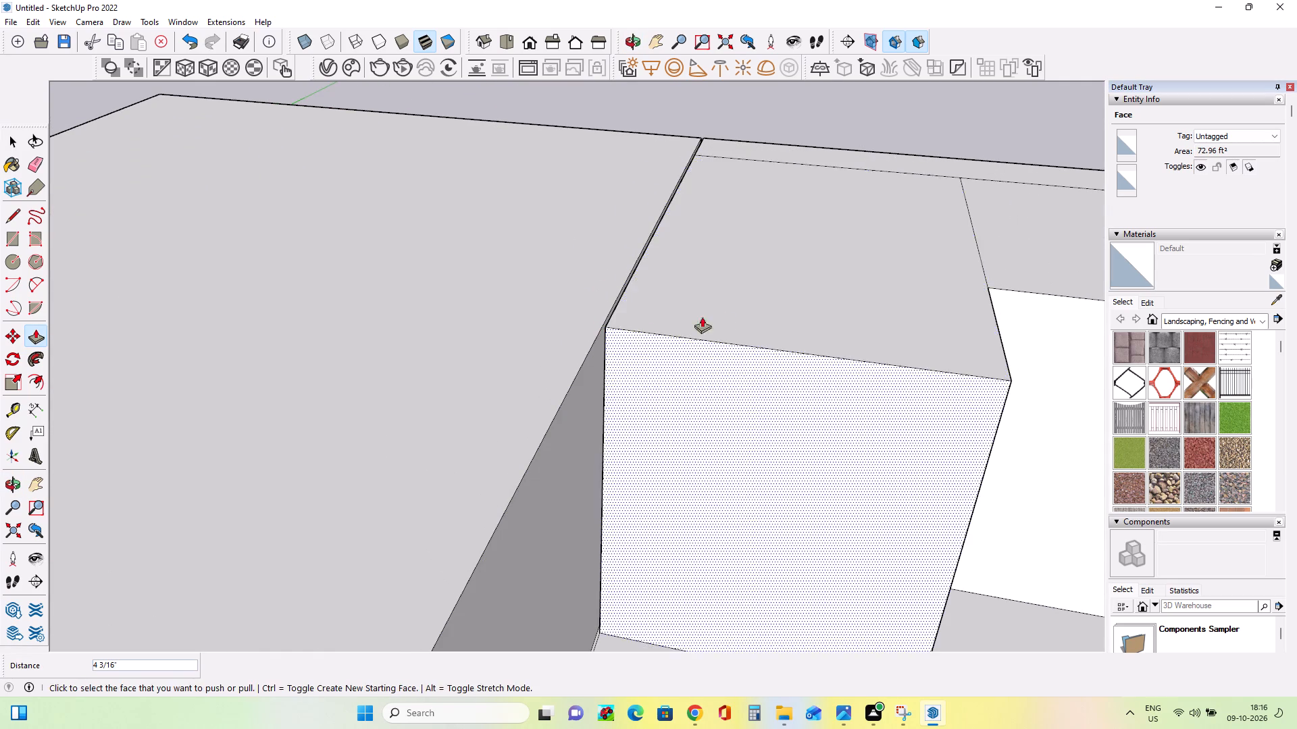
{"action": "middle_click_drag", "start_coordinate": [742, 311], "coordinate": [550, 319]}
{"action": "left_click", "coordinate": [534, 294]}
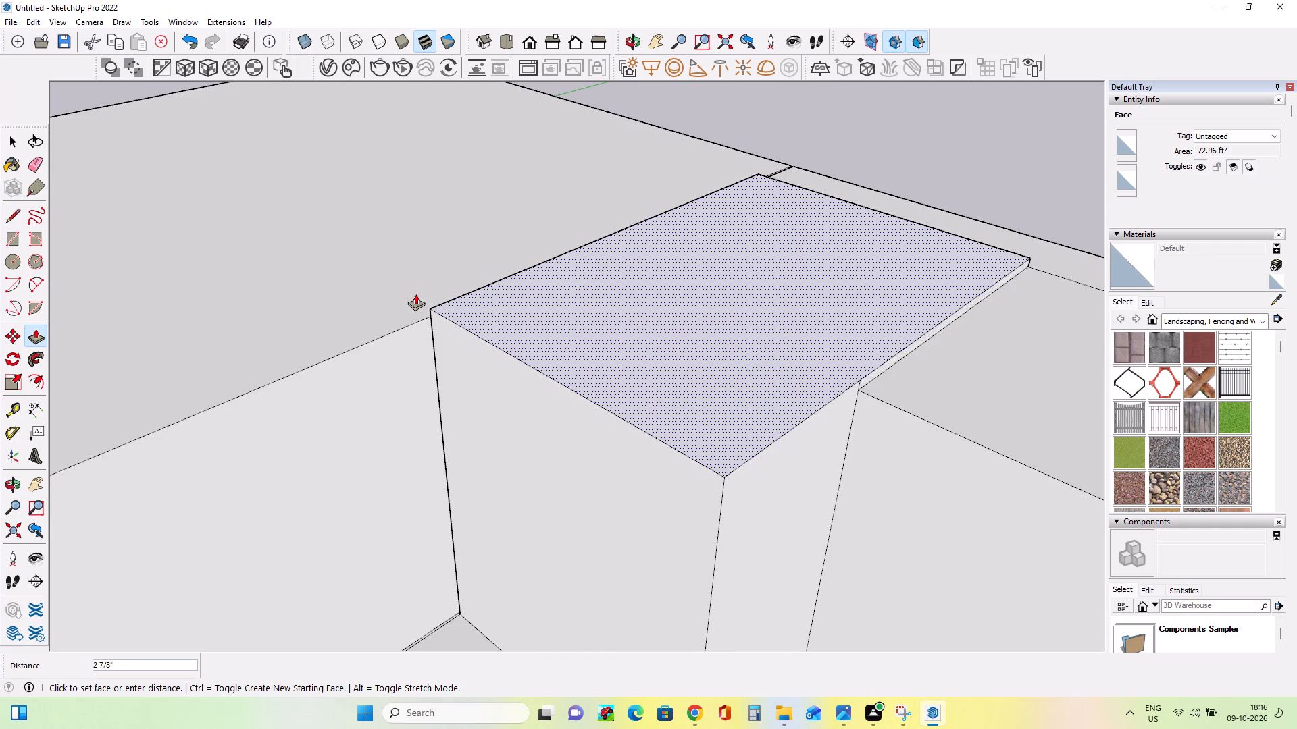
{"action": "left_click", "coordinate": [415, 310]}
Pull the rear wall's end face about 3/4" to meet the front block.
{"action": "middle_click_drag", "start_coordinate": [457, 383], "coordinate": [608, 340]}
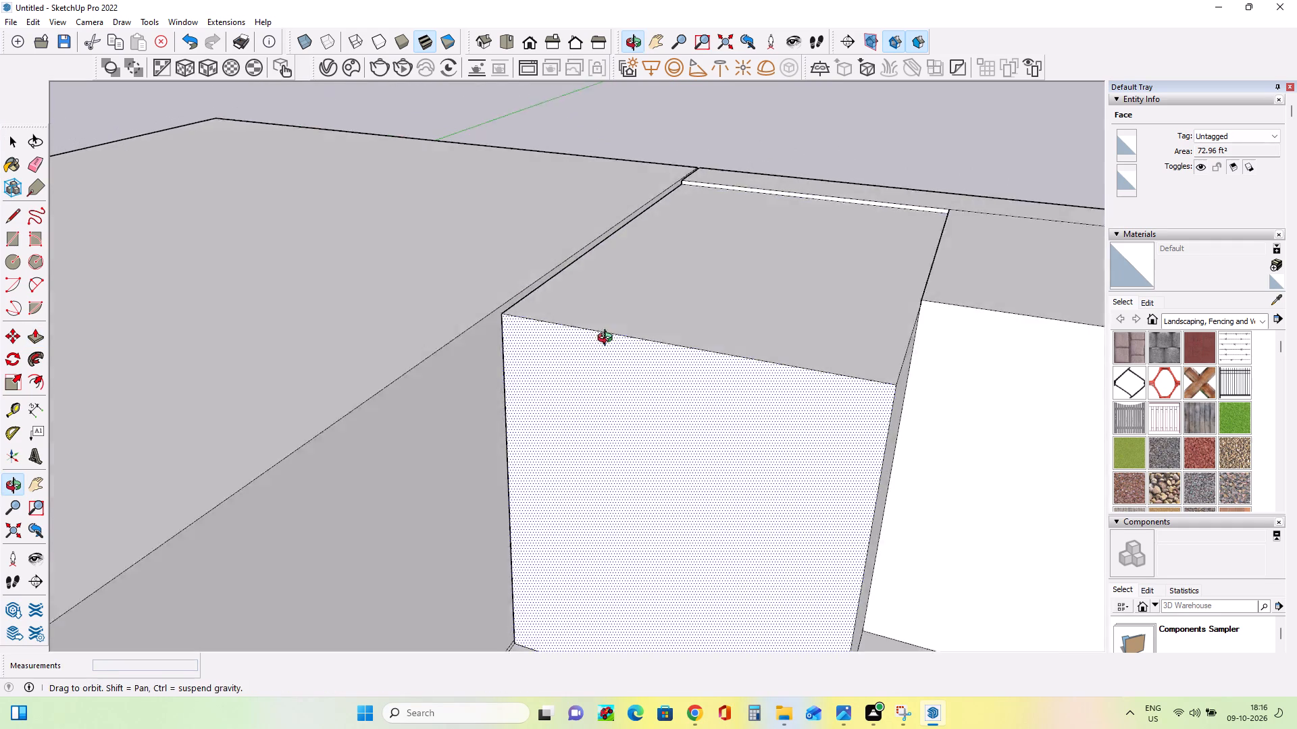
{"action": "middle_click_drag", "start_coordinate": [608, 340], "coordinate": [628, 335]}
{"action": "scroll", "coordinate": [515, 390], "scroll_direction": "up", "scroll_amount": 9}
{"action": "middle_click_drag", "start_coordinate": [525, 377], "coordinate": [623, 356]}
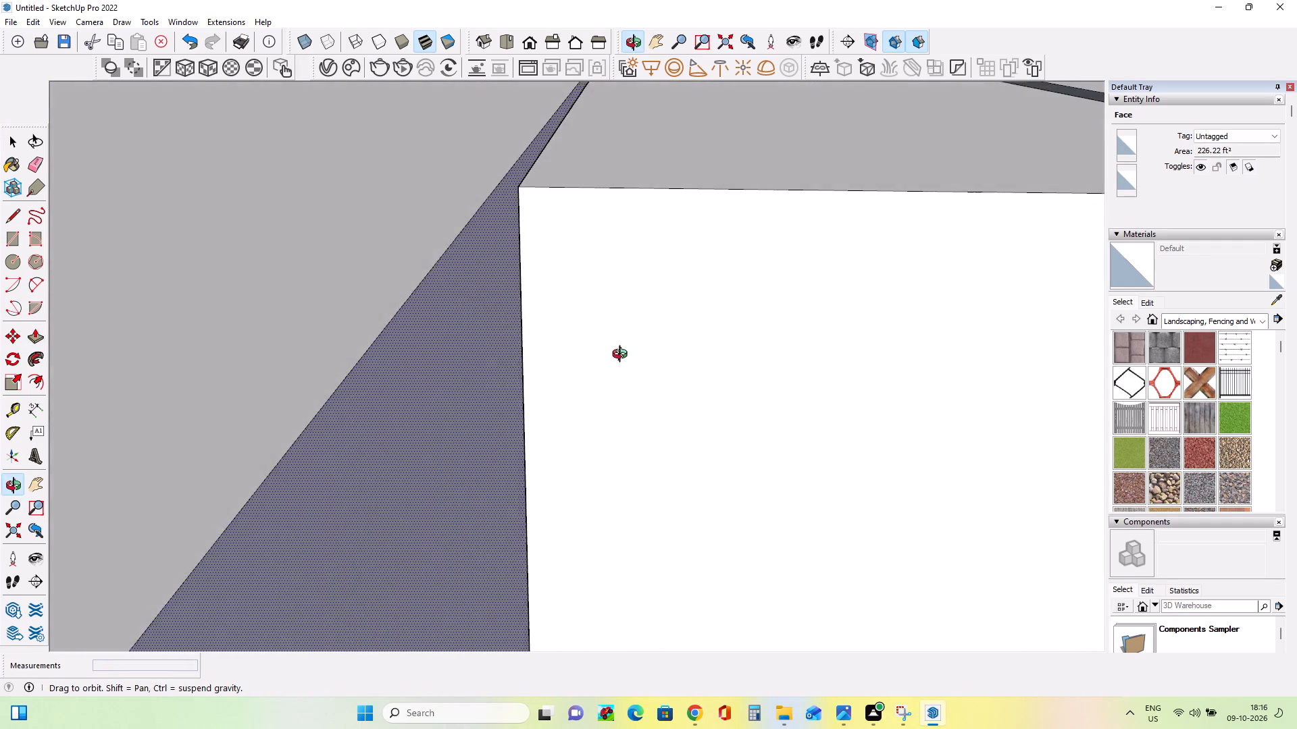
{"action": "middle_click_drag", "start_coordinate": [623, 356], "coordinate": [667, 339]}
{"action": "scroll", "coordinate": [547, 342], "scroll_direction": "down", "scroll_amount": 2}
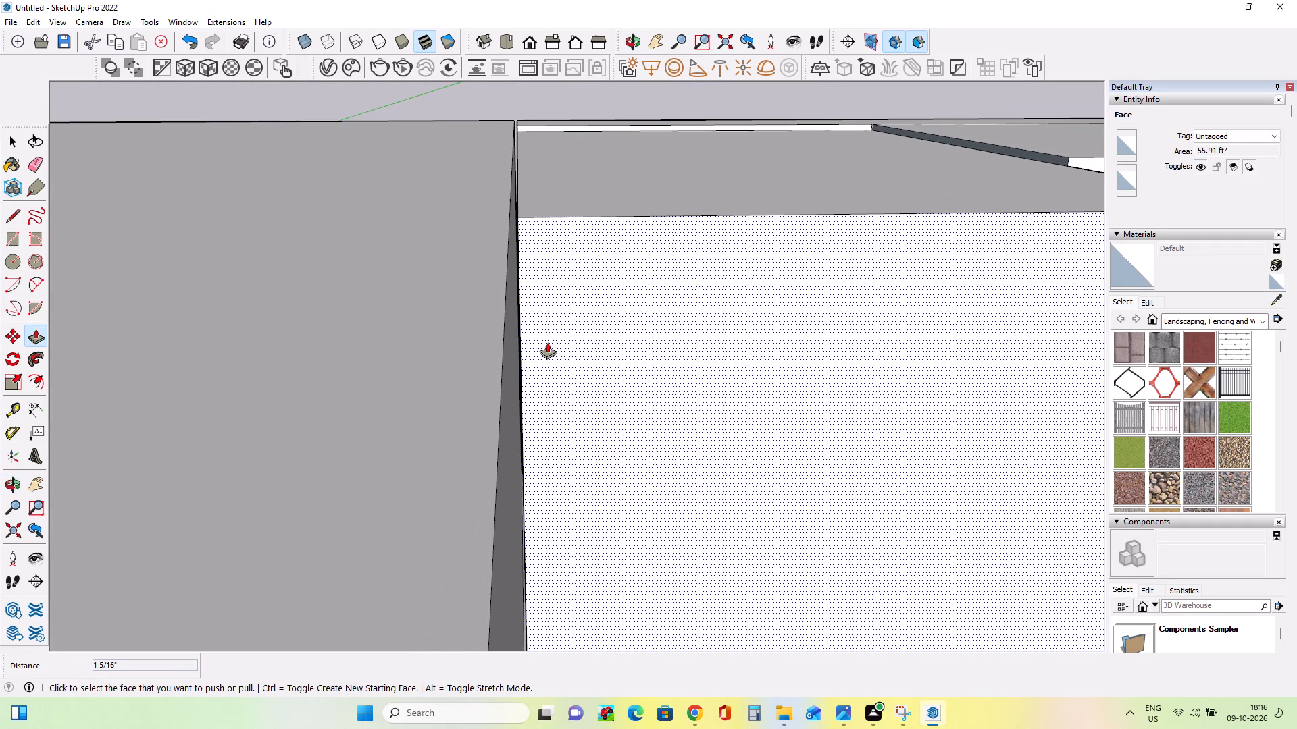
{"action": "middle_click_drag", "start_coordinate": [632, 190], "coordinate": [0, 294]}
{"action": "middle_click_drag", "start_coordinate": [761, 321], "coordinate": [551, 290]}
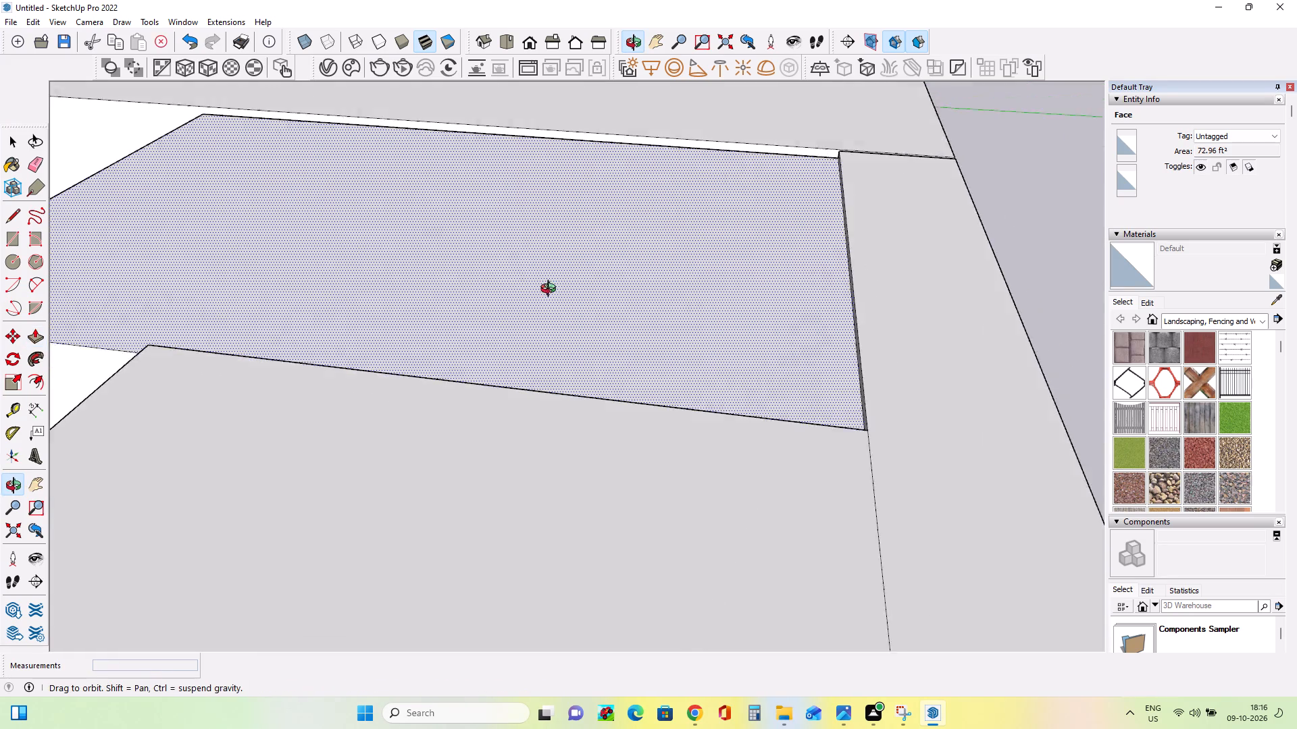
{"action": "middle_click_drag", "start_coordinate": [551, 290], "coordinate": [149, 285]}
{"action": "scroll", "coordinate": [707, 408], "scroll_direction": "up", "scroll_amount": 9}
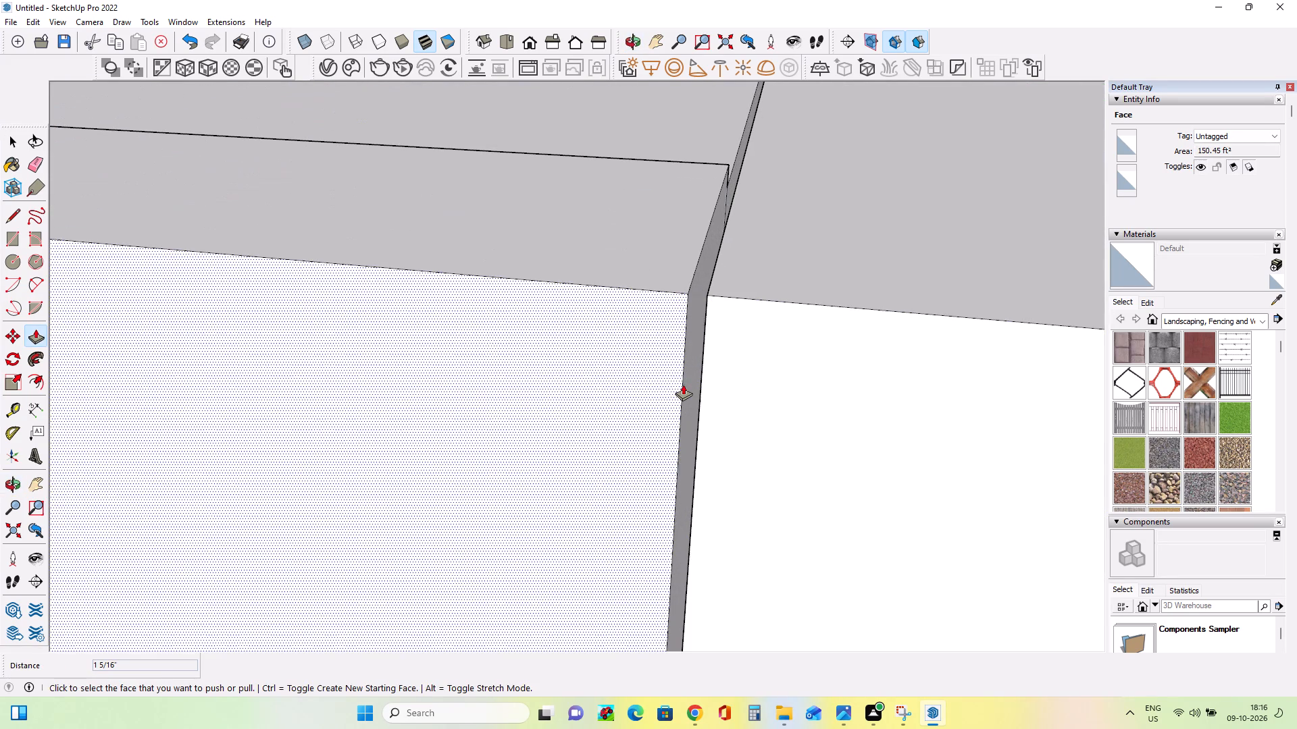
{"action": "left_click", "coordinate": [690, 385]}
{"action": "left_click", "coordinate": [715, 392]}
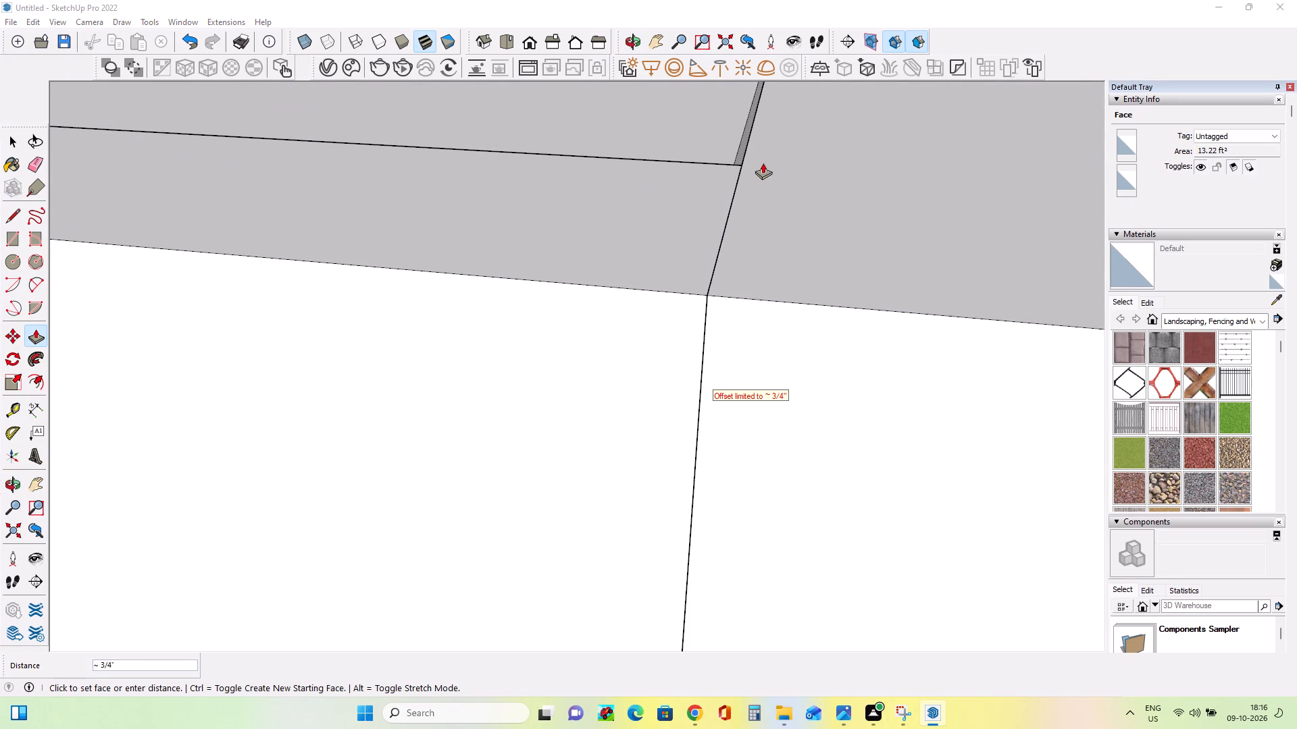
{"action": "left_click", "coordinate": [741, 153]}
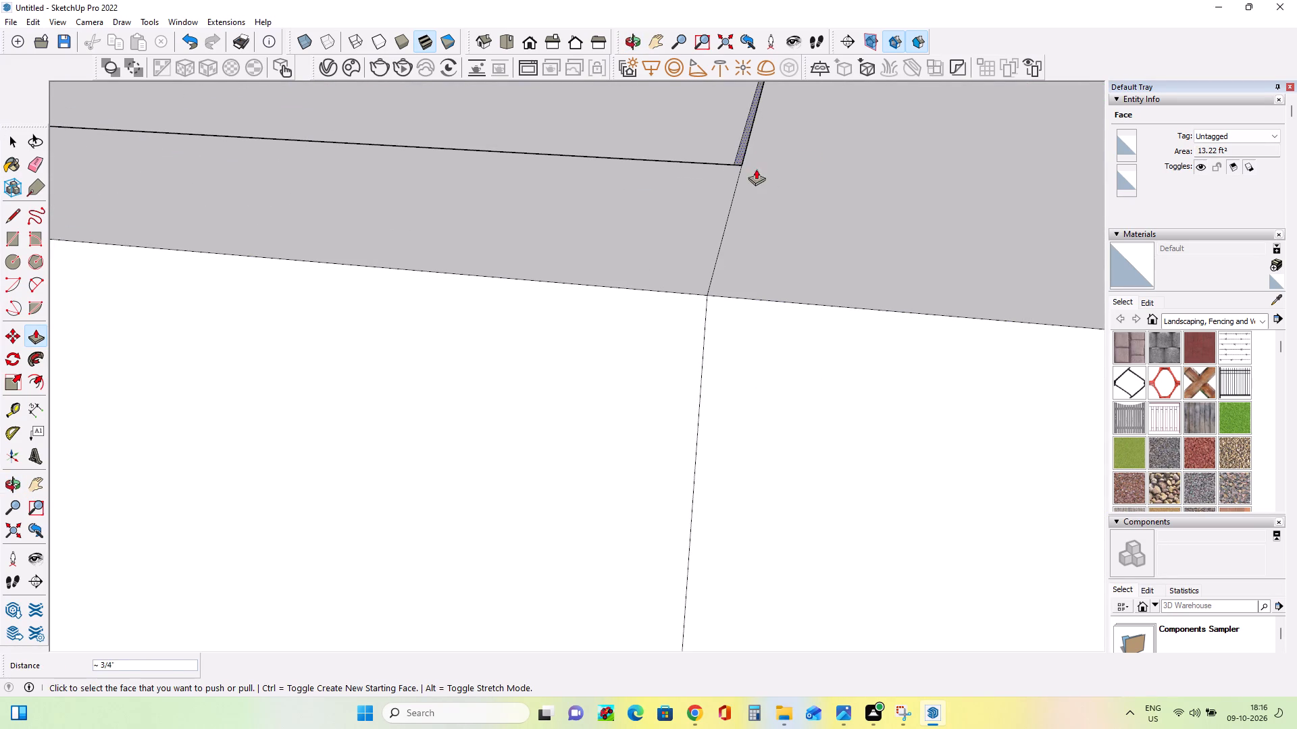
Pull the adjacent courtyard block's narrow side face about 3/4" to close the gap to the front block.
{"action": "scroll", "coordinate": [748, 109], "scroll_direction": "up", "scroll_amount": 7}
{"action": "left_click", "coordinate": [740, 171]}
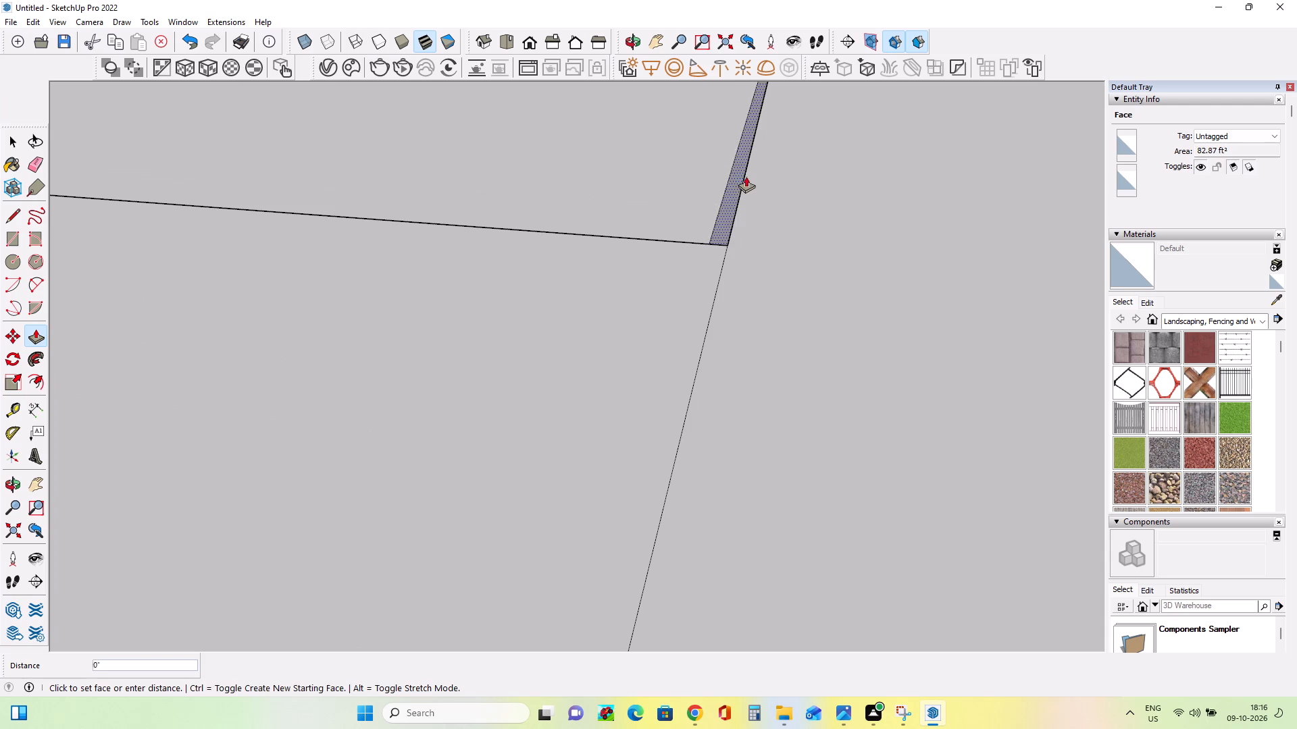
{"action": "left_click", "coordinate": [761, 182]}
Raise the adjacent courtyard block's roof face 1 5/16" to the front block's roof level.
{"action": "scroll", "coordinate": [875, 232], "scroll_direction": "down", "scroll_amount": 11}
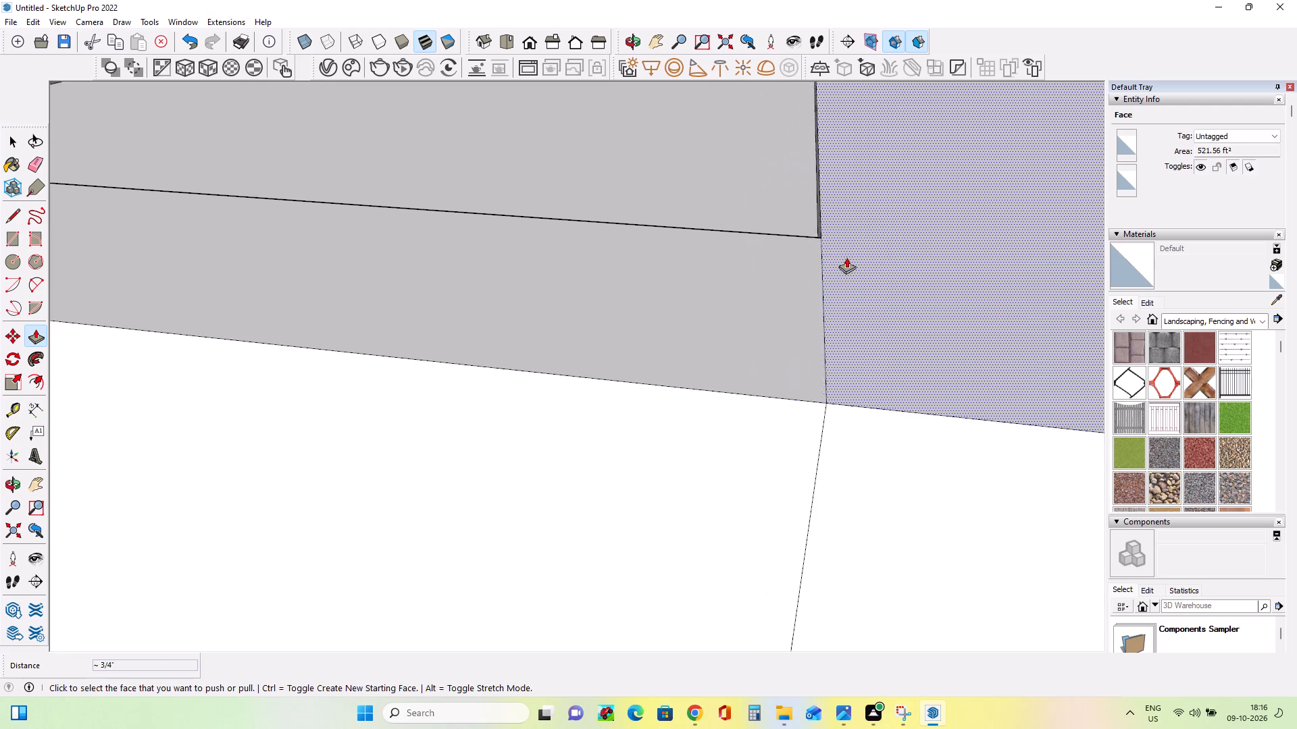
{"action": "scroll", "coordinate": [846, 257], "scroll_direction": "down", "scroll_amount": 5}
{"action": "scroll", "coordinate": [817, 222], "scroll_direction": "up", "scroll_amount": 8}
{"action": "scroll", "coordinate": [819, 222], "scroll_direction": "down", "scroll_amount": 1}
{"action": "scroll", "coordinate": [819, 222], "scroll_direction": "up", "scroll_amount": 4}
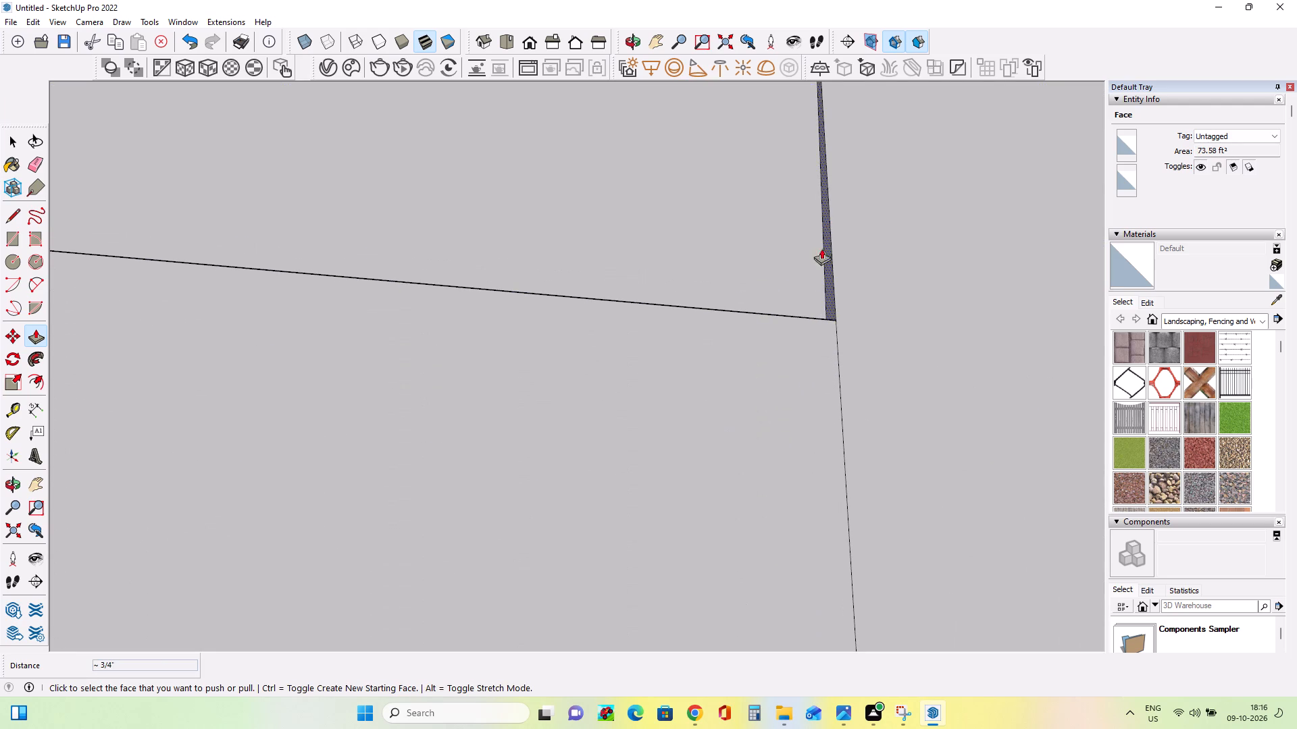
{"action": "left_click", "coordinate": [808, 259]}
{"action": "left_click", "coordinate": [848, 265]}
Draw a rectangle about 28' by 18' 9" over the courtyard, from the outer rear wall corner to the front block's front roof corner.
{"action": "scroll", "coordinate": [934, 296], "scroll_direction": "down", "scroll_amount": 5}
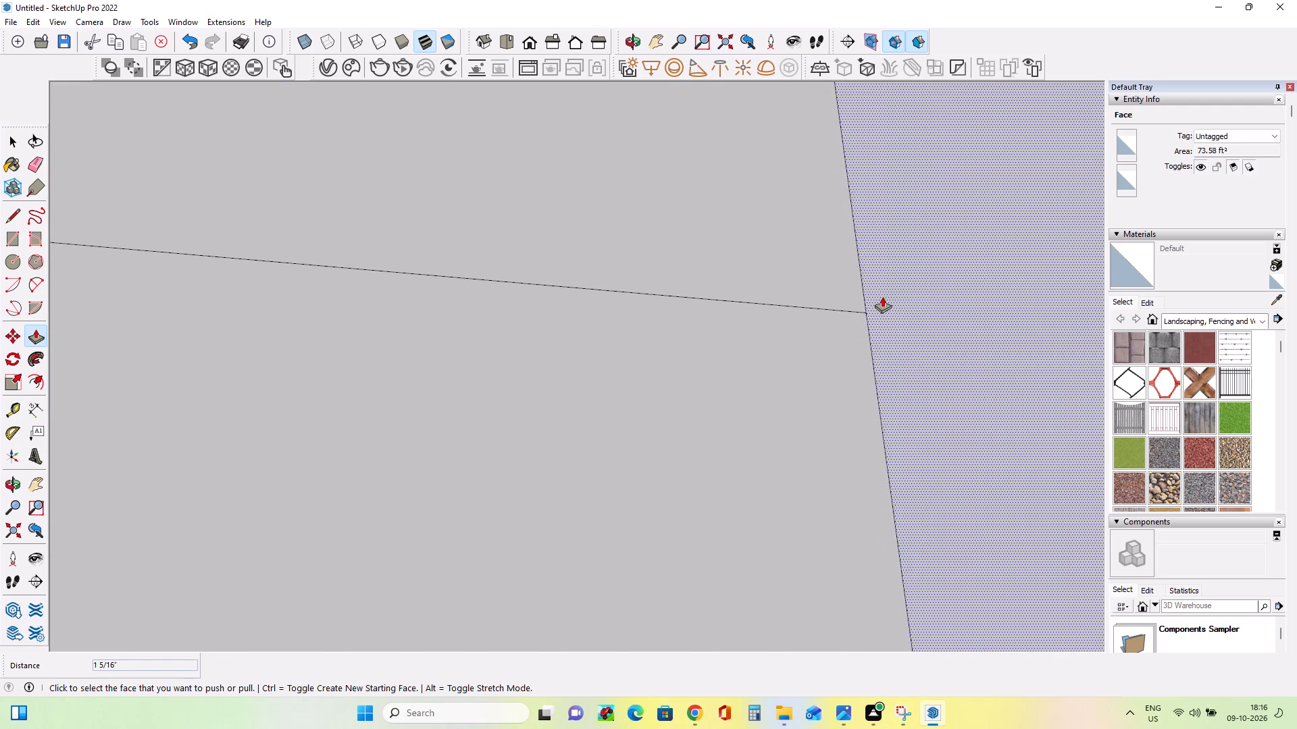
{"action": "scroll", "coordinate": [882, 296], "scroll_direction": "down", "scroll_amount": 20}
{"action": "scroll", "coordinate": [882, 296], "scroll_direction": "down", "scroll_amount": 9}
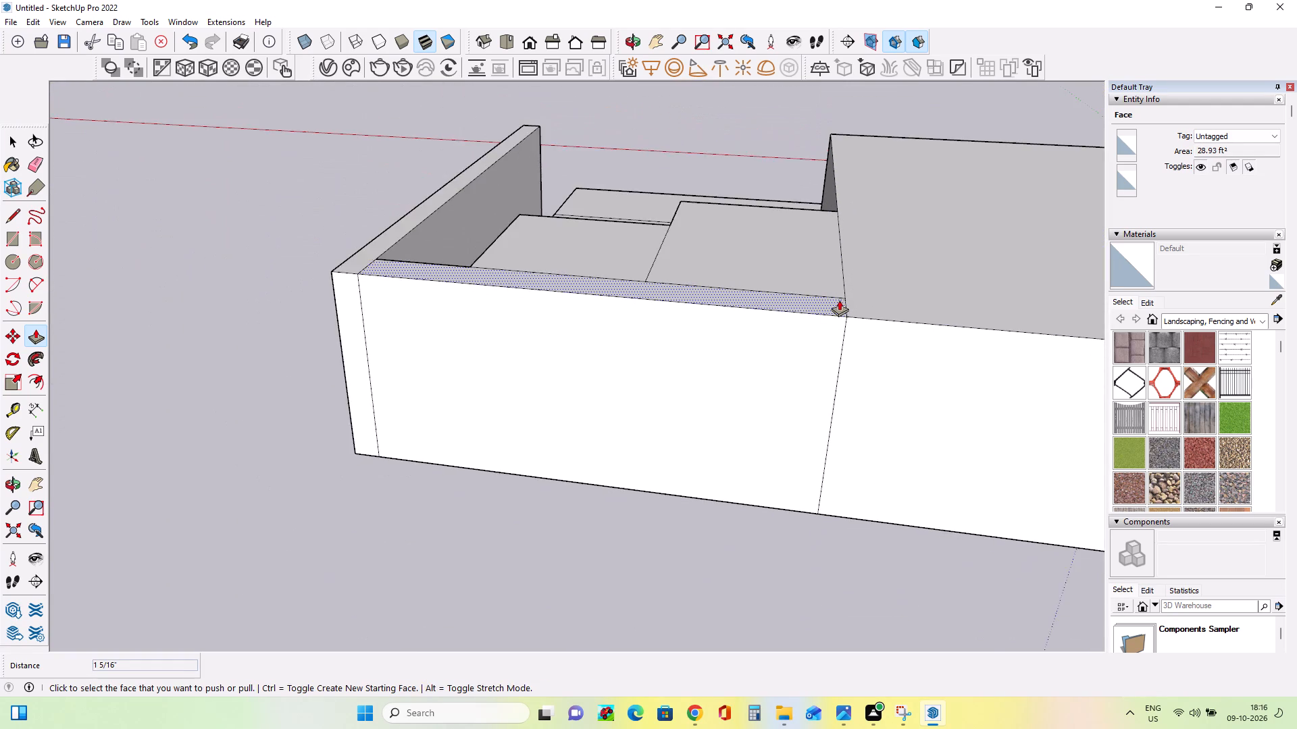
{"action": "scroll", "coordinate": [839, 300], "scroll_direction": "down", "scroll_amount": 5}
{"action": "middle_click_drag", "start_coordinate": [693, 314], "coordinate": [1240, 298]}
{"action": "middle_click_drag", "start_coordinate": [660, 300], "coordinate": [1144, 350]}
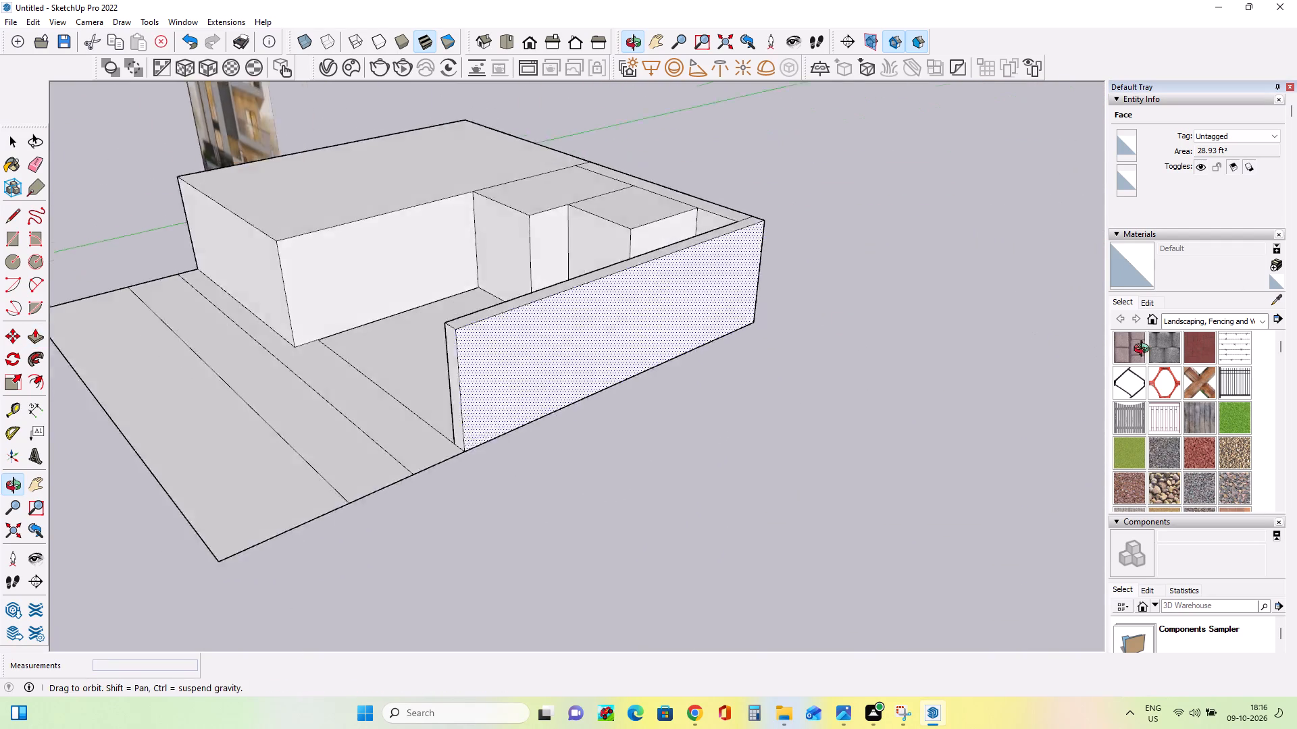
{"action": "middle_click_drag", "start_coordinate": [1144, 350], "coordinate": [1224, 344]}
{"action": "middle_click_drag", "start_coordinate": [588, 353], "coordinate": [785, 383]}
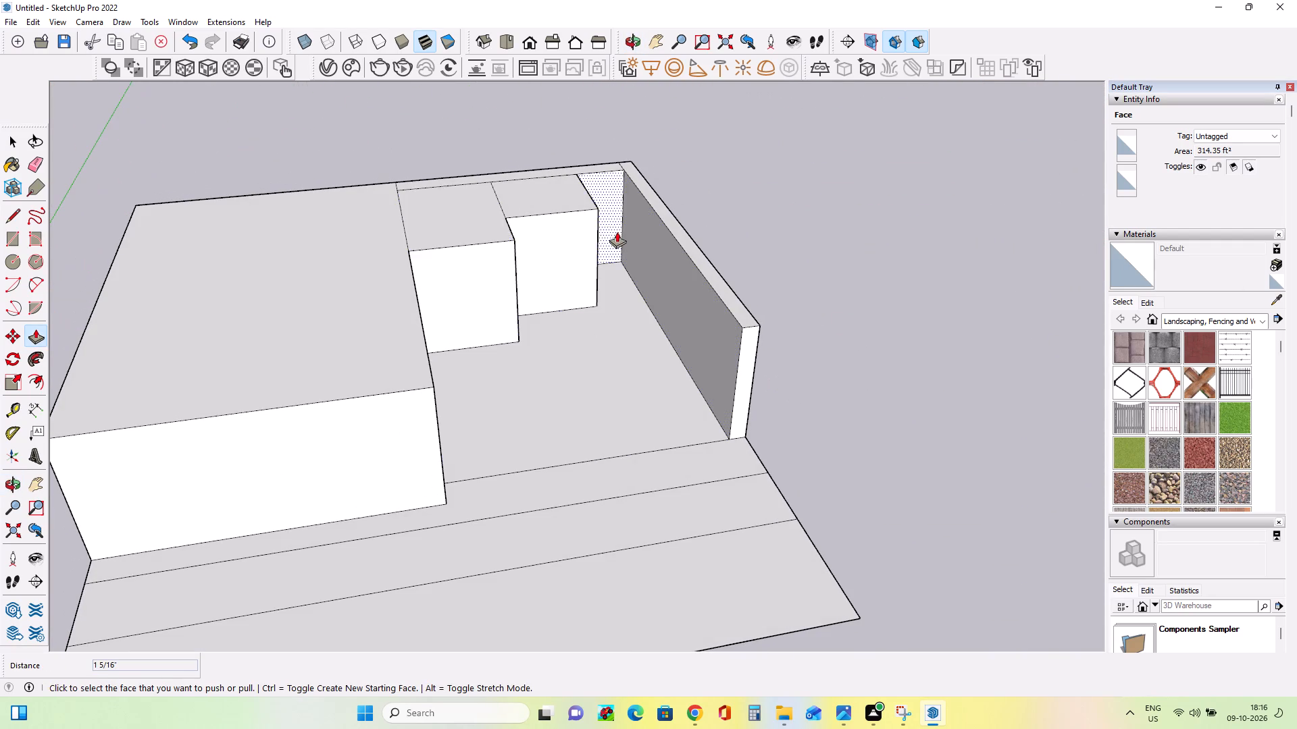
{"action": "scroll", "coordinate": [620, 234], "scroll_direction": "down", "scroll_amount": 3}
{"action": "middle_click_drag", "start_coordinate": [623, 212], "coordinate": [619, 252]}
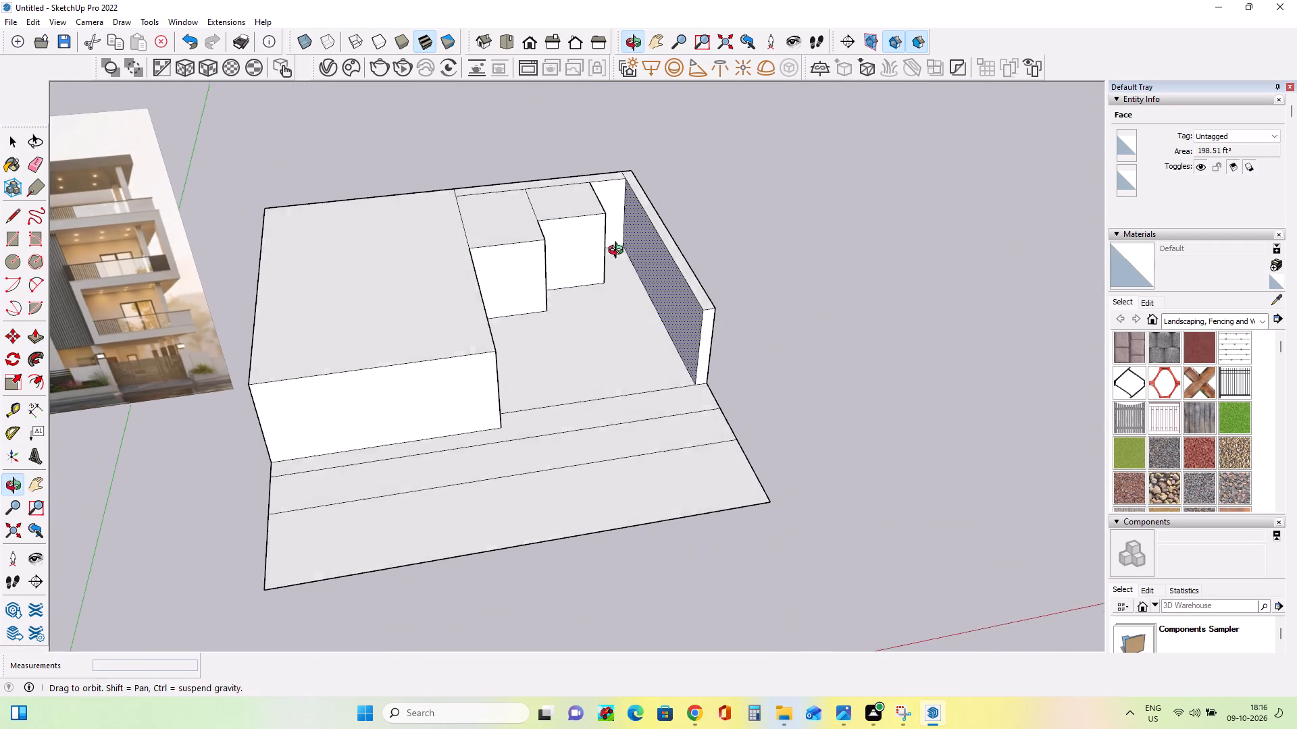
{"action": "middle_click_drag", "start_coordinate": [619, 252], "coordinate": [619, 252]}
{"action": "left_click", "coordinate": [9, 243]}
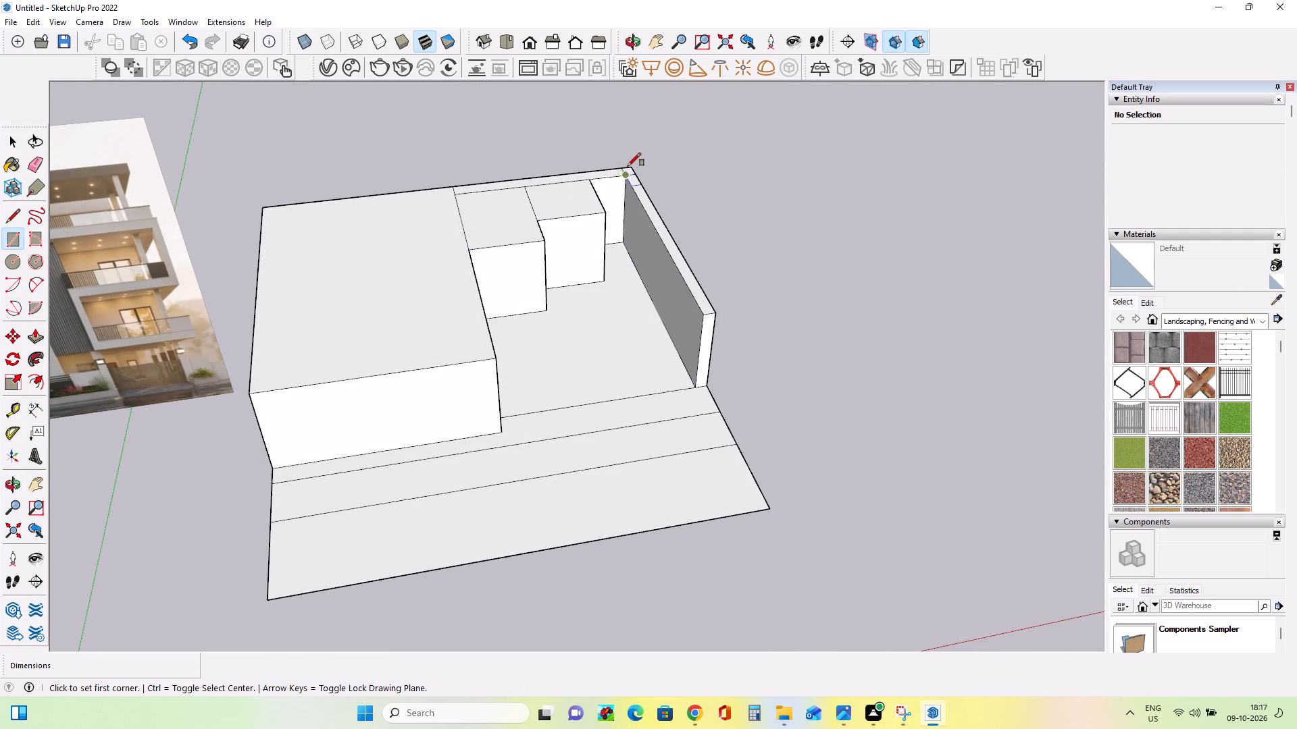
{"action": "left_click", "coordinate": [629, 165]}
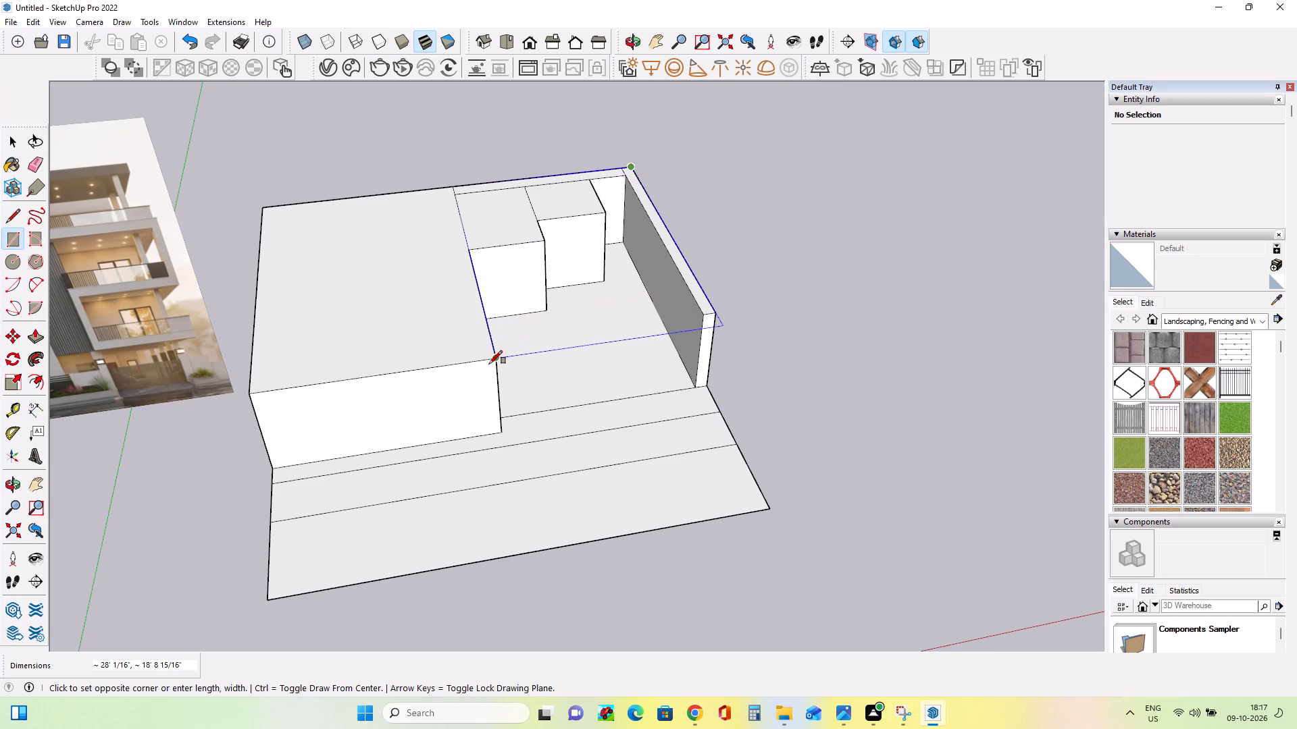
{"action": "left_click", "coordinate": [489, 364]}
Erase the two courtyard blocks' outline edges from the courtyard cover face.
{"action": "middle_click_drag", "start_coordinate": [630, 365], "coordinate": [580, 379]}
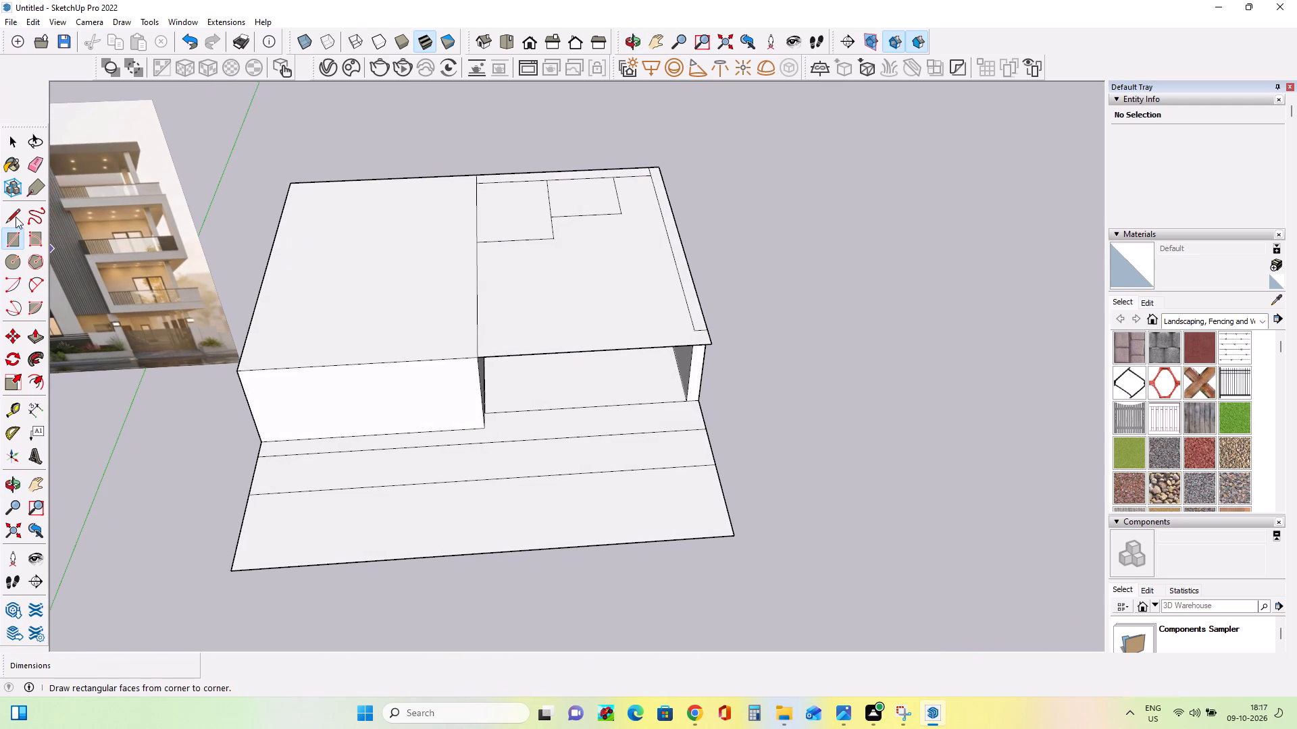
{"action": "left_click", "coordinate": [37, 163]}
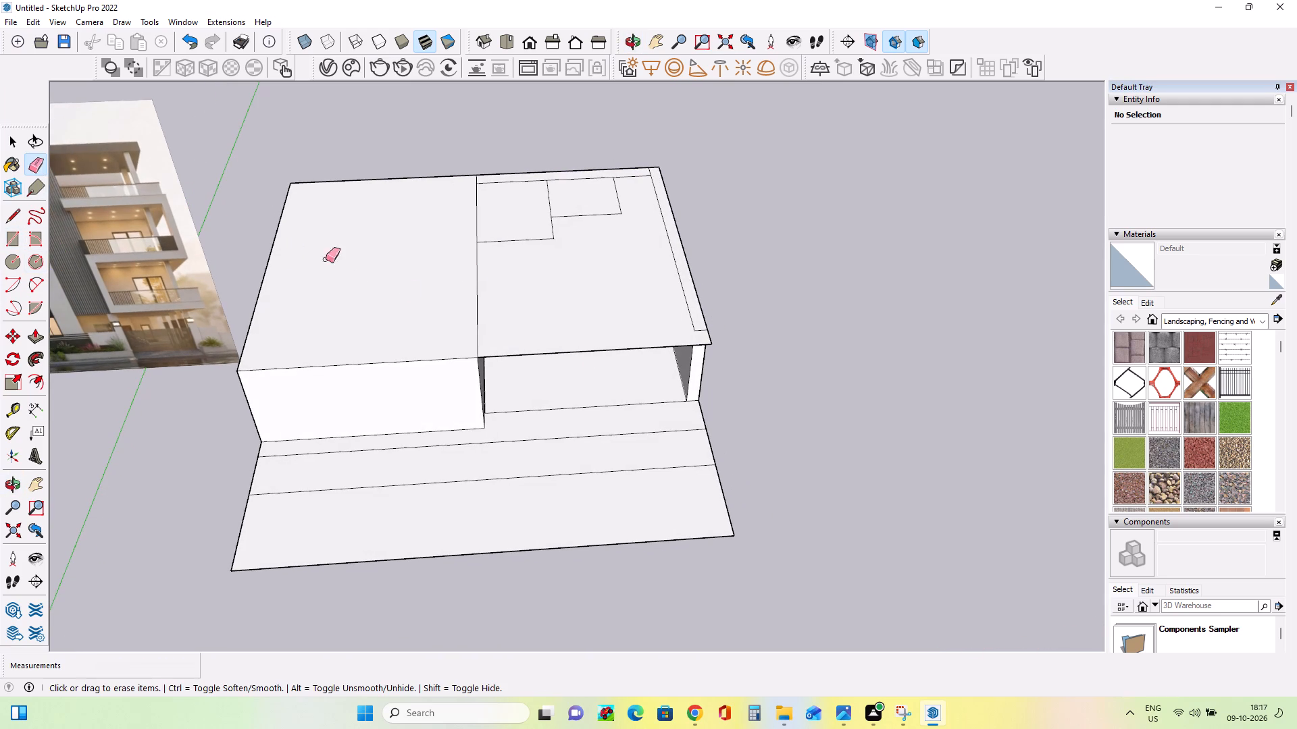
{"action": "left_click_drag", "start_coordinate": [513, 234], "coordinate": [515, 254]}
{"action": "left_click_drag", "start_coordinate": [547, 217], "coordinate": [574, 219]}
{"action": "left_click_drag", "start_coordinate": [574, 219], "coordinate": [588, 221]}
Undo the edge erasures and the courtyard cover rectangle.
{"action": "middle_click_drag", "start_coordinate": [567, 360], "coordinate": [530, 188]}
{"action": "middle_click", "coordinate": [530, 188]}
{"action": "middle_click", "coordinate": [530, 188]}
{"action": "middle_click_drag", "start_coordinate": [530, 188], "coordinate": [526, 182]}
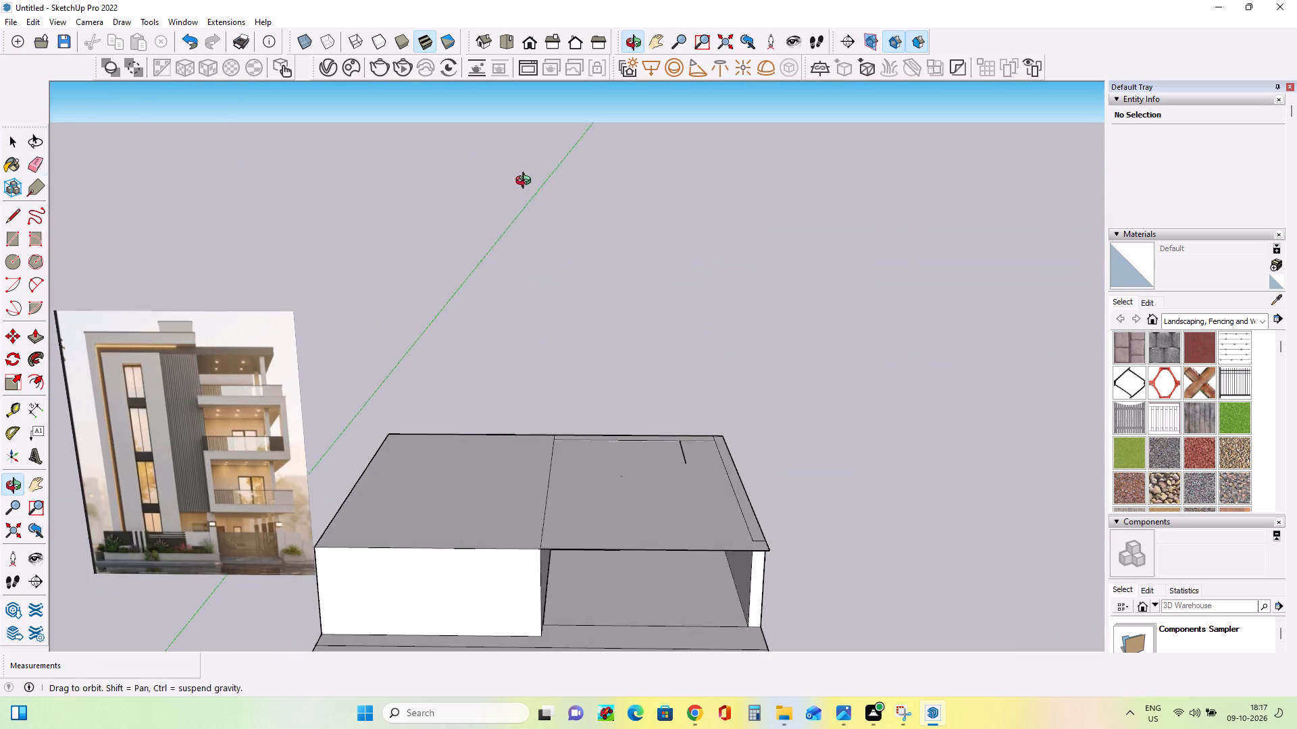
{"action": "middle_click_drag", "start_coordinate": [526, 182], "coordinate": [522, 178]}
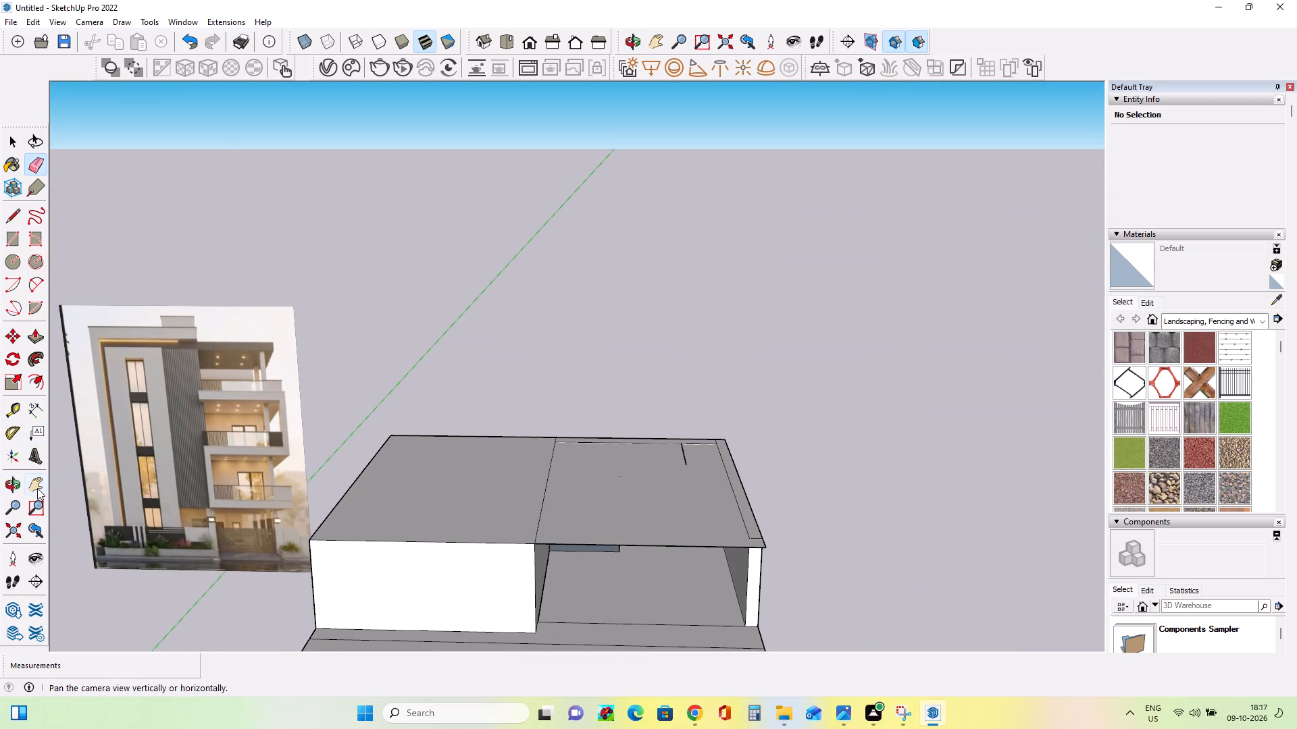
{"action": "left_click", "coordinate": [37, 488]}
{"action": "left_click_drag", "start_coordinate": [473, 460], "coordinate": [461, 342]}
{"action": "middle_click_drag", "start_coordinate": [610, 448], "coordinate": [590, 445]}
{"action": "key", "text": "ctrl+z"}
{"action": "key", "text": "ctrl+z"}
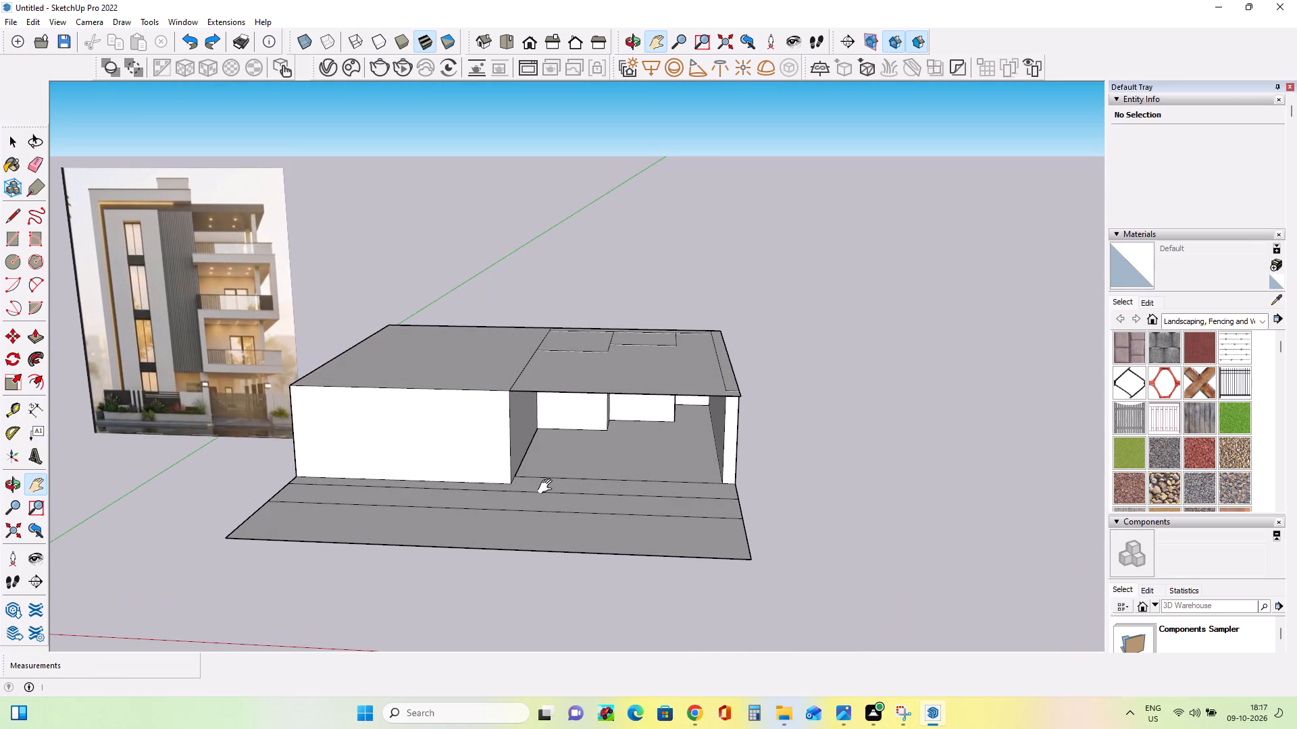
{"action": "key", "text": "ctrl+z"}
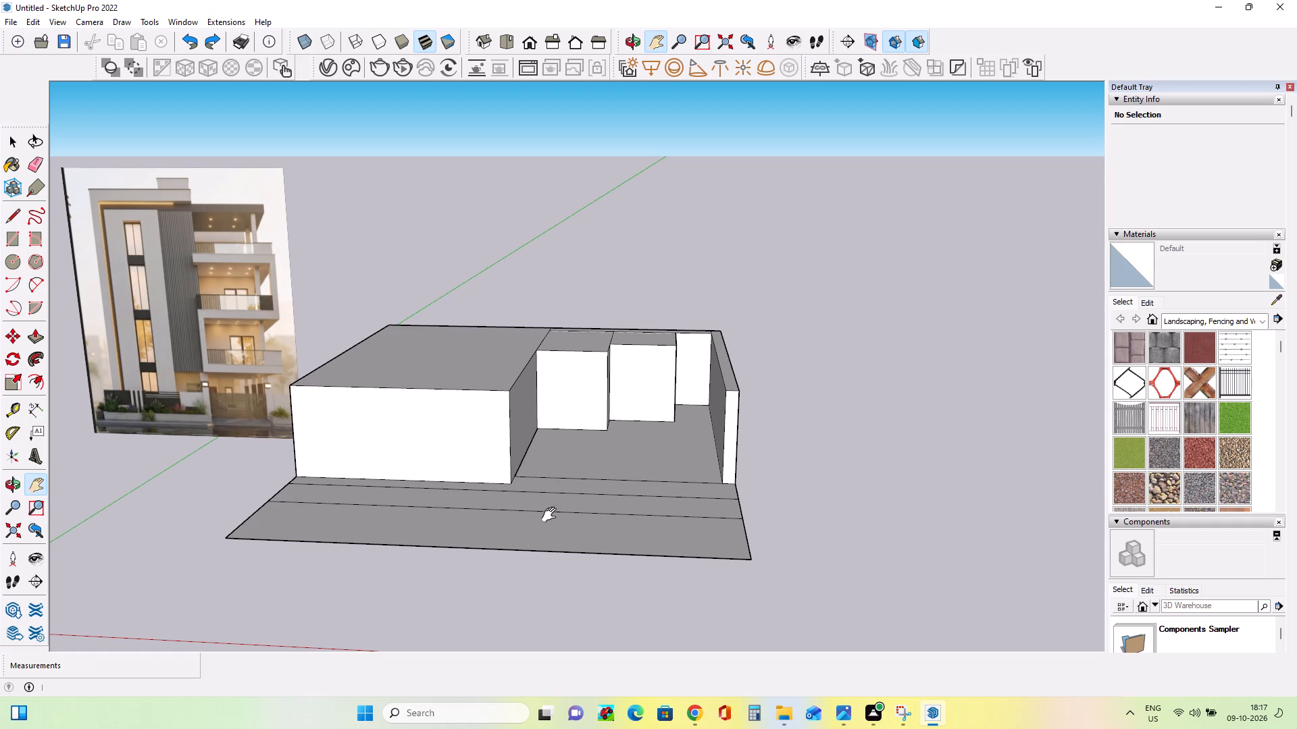
Erase the dividing edge between the roofs of the two courtyard blocks.
{"action": "middle_click_drag", "start_coordinate": [557, 578], "coordinate": [562, 605]}
{"action": "middle_click", "coordinate": [565, 625]}
{"action": "middle_click_drag", "start_coordinate": [634, 495], "coordinate": [634, 543]}
{"action": "scroll", "coordinate": [594, 484], "scroll_direction": "down", "scroll_amount": 2}
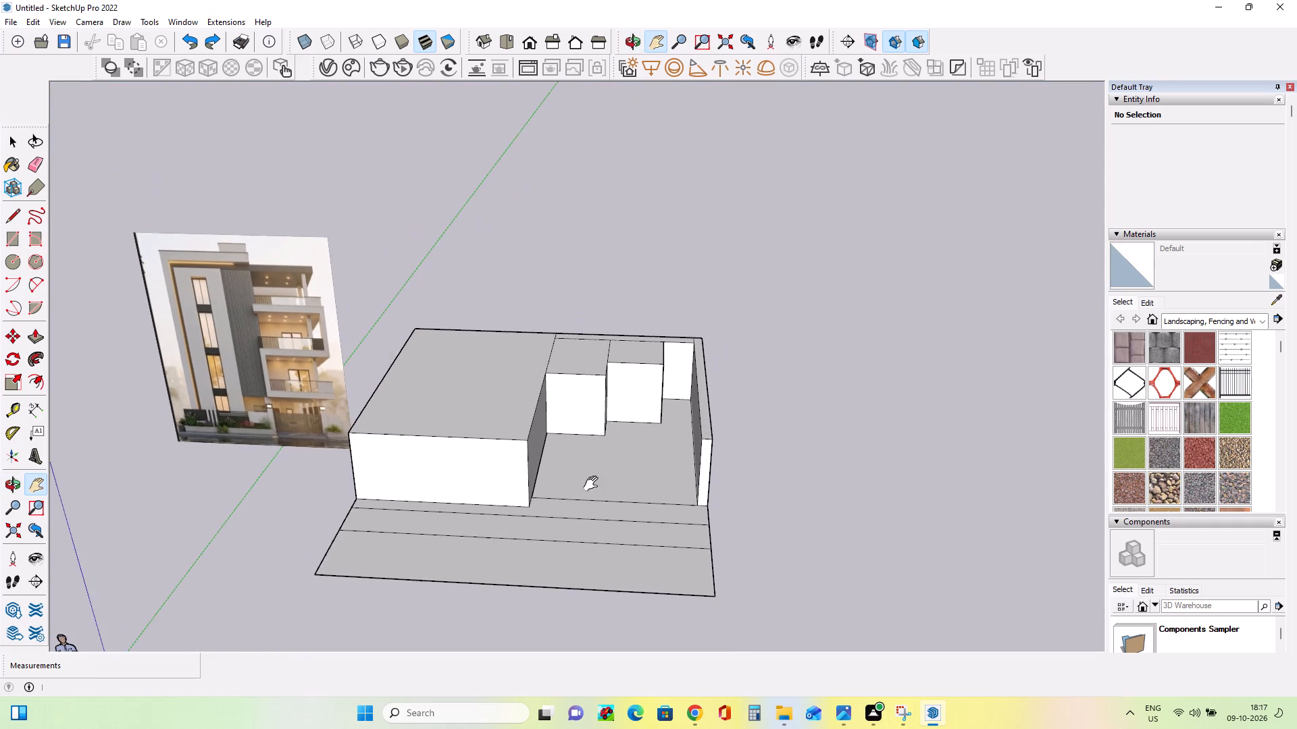
{"action": "middle_click_drag", "start_coordinate": [623, 524], "coordinate": [643, 601]}
{"action": "middle_click_drag", "start_coordinate": [627, 375], "coordinate": [627, 414]}
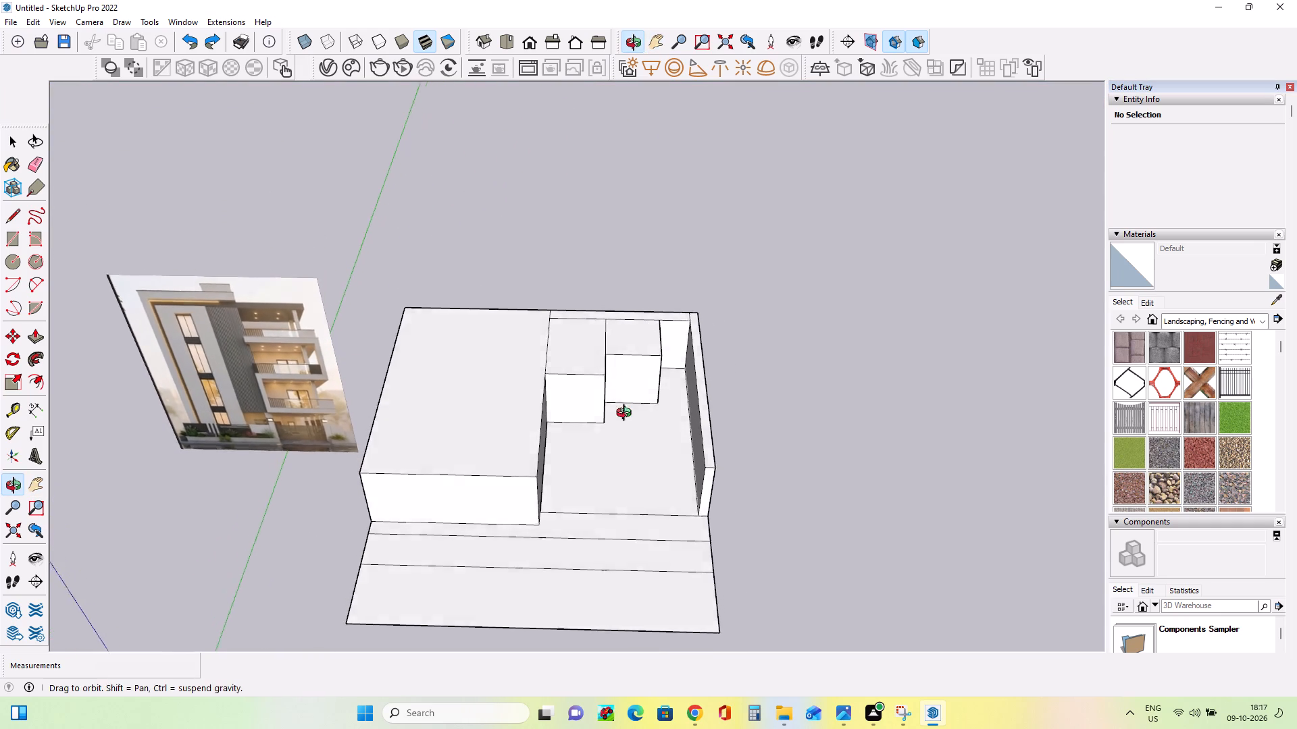
{"action": "middle_click_drag", "start_coordinate": [627, 414], "coordinate": [626, 443]}
{"action": "scroll", "coordinate": [628, 421], "scroll_direction": "up", "scroll_amount": 4}
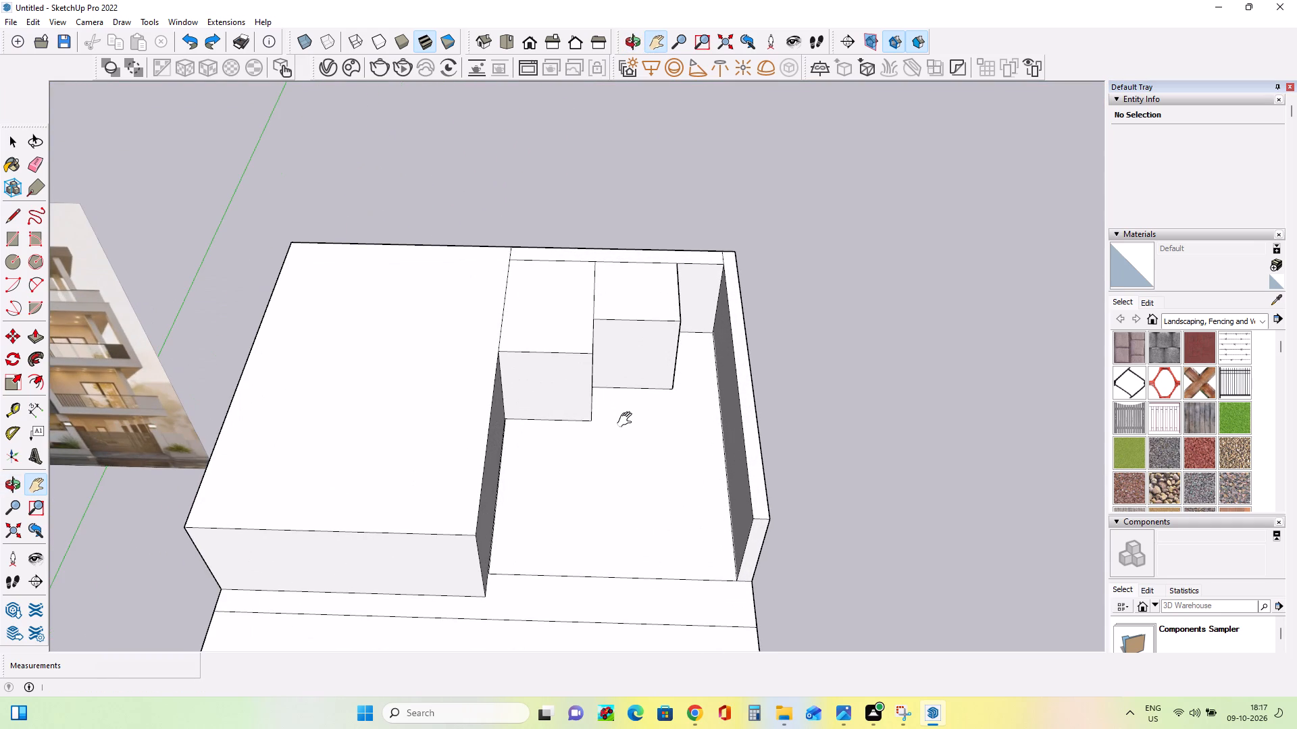
{"action": "left_click", "coordinate": [33, 164]}
{"action": "left_click_drag", "start_coordinate": [593, 296], "coordinate": [601, 297]}
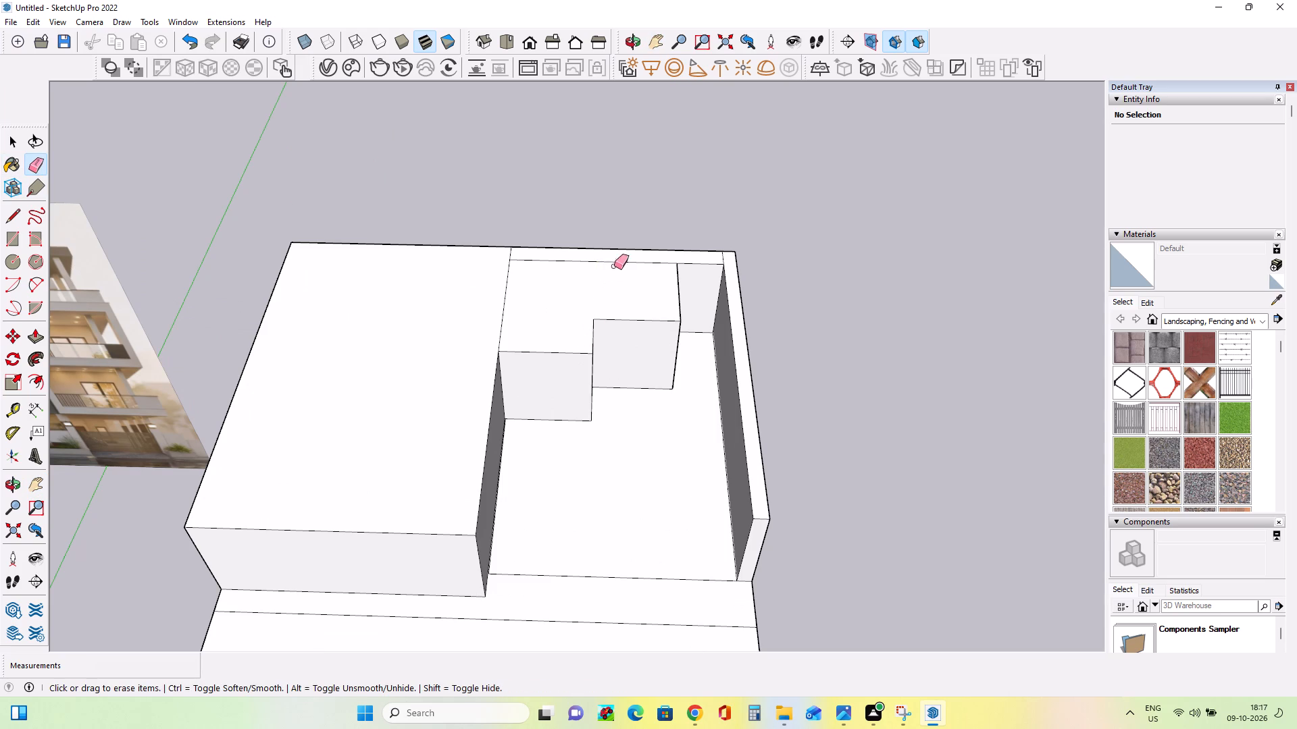
Erase the rear wall's inner top edge and the edge dividing the main block's roof from the courtyard blocks' roof.
{"action": "left_click", "coordinate": [617, 261]}
{"action": "left_click_drag", "start_coordinate": [588, 259], "coordinate": [588, 267]}
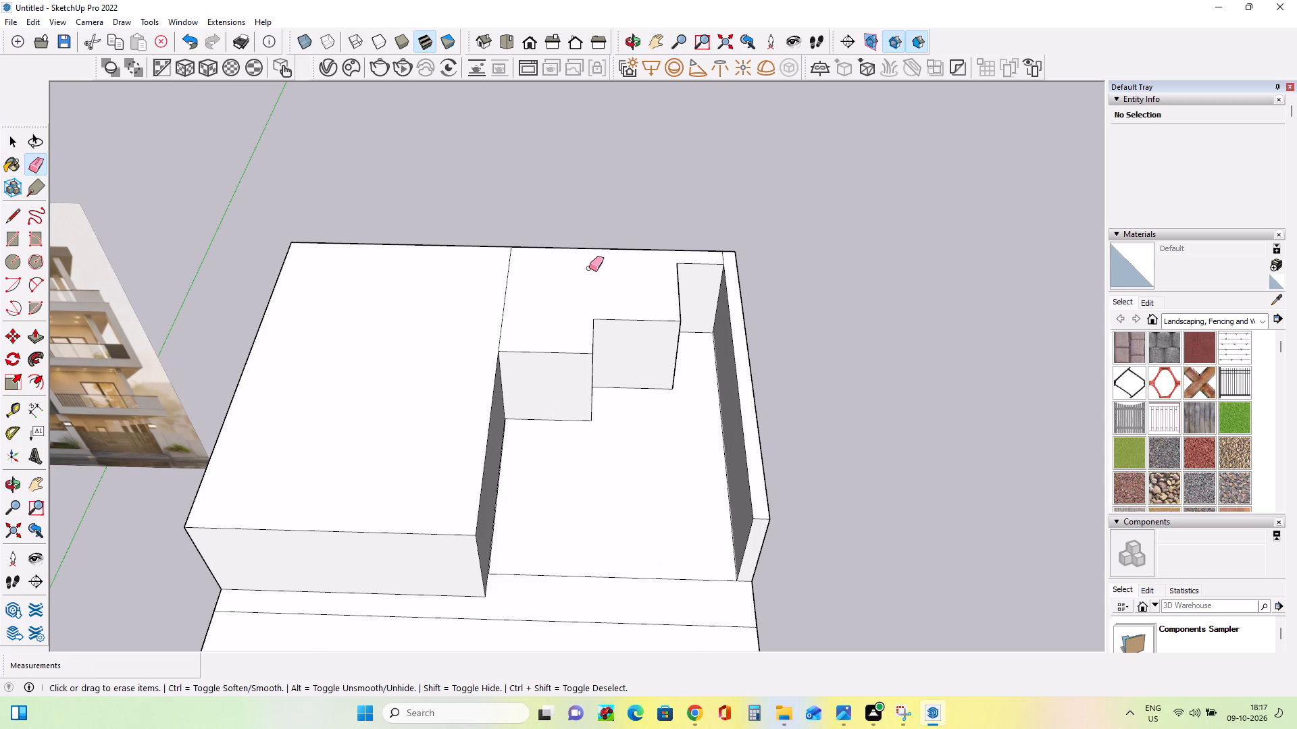
{"action": "middle_click_drag", "start_coordinate": [637, 348], "coordinate": [0, 263]}
{"action": "middle_click_drag", "start_coordinate": [713, 443], "coordinate": [861, 412]}
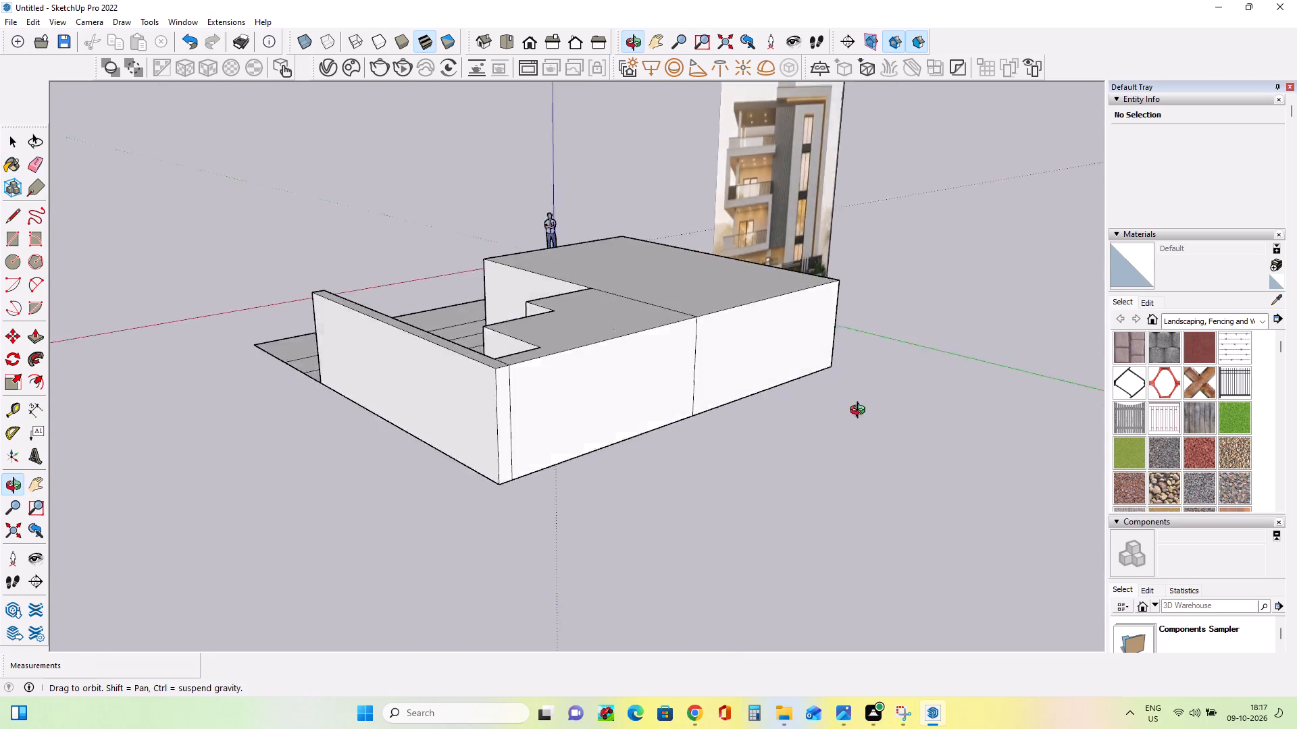
{"action": "middle_click_drag", "start_coordinate": [861, 412], "coordinate": [1154, 460]}
{"action": "middle_click_drag", "start_coordinate": [438, 400], "coordinate": [588, 451]}
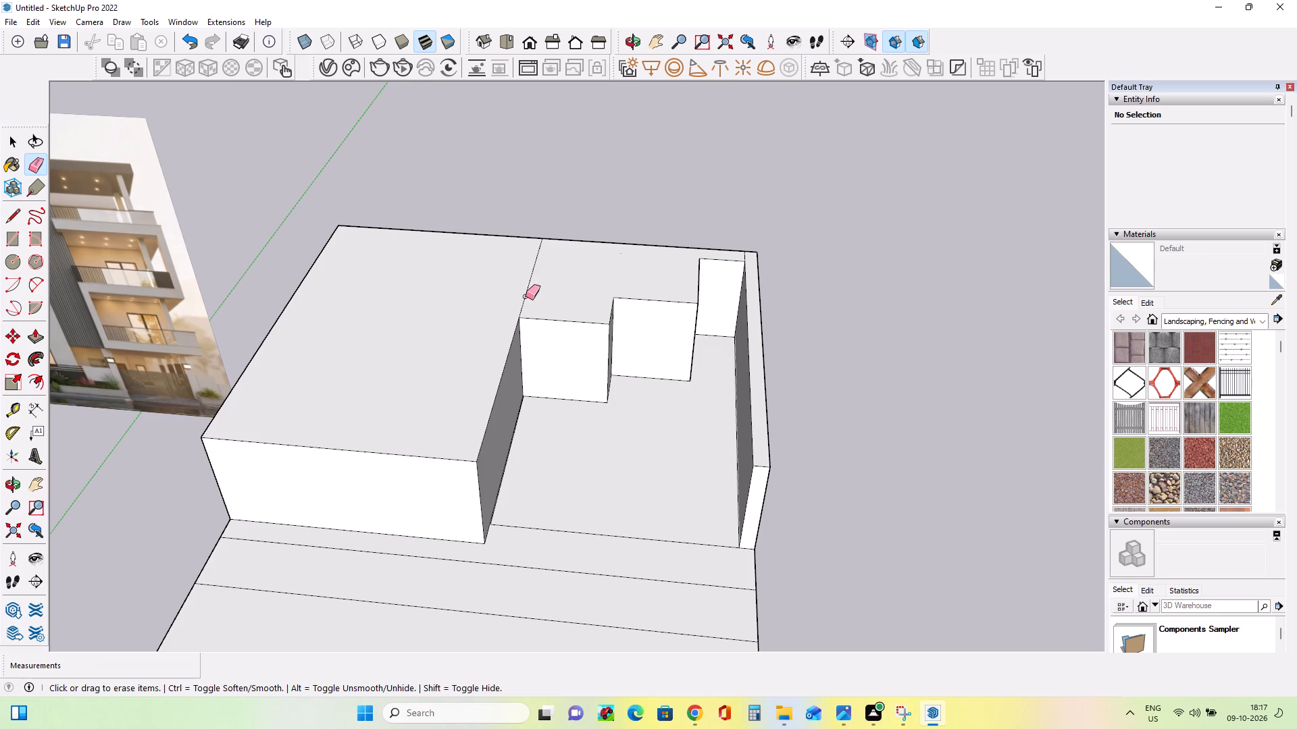
{"action": "left_click", "coordinate": [526, 296]}
{"action": "left_click", "coordinate": [541, 242]}
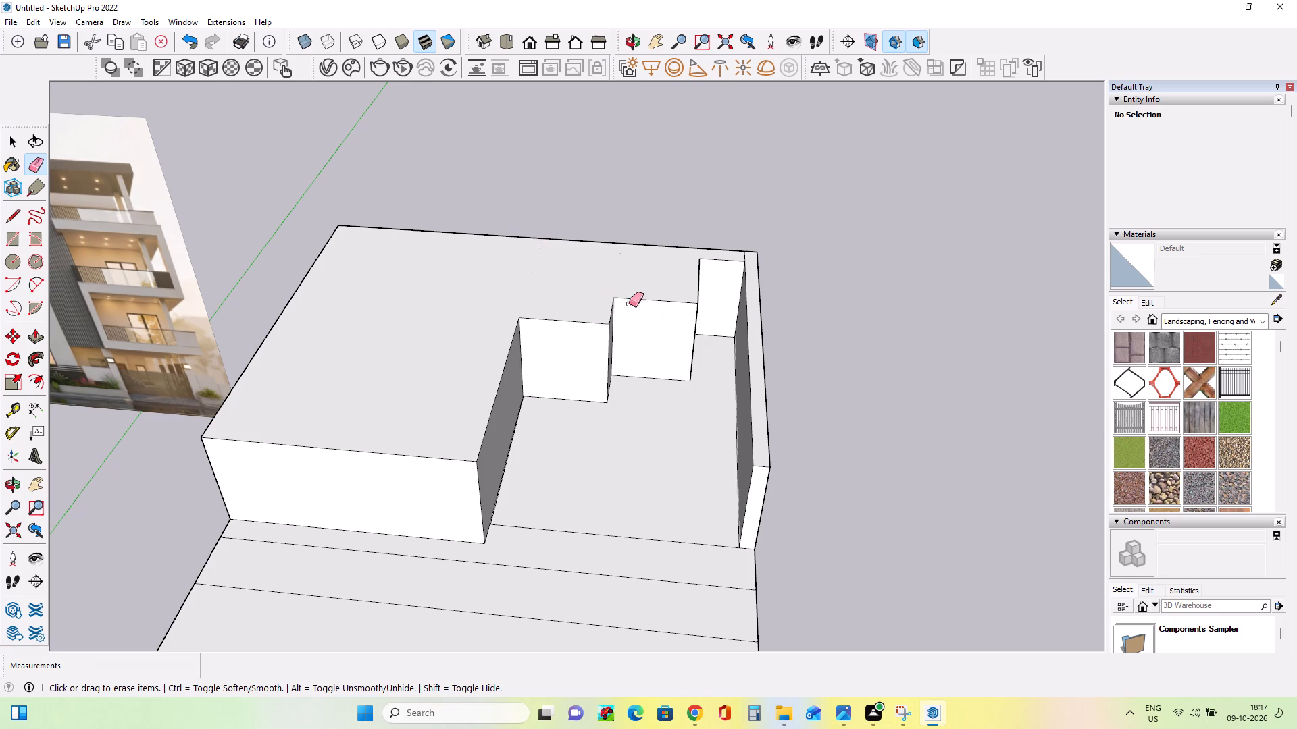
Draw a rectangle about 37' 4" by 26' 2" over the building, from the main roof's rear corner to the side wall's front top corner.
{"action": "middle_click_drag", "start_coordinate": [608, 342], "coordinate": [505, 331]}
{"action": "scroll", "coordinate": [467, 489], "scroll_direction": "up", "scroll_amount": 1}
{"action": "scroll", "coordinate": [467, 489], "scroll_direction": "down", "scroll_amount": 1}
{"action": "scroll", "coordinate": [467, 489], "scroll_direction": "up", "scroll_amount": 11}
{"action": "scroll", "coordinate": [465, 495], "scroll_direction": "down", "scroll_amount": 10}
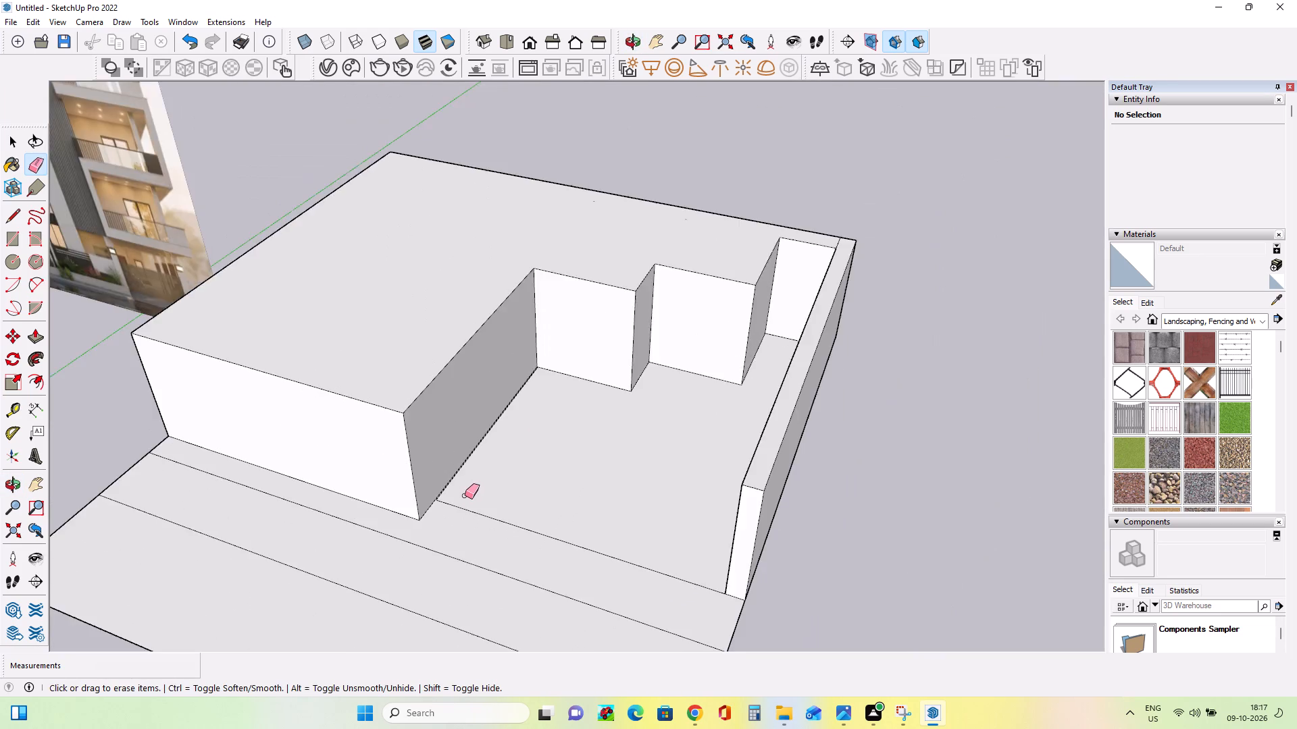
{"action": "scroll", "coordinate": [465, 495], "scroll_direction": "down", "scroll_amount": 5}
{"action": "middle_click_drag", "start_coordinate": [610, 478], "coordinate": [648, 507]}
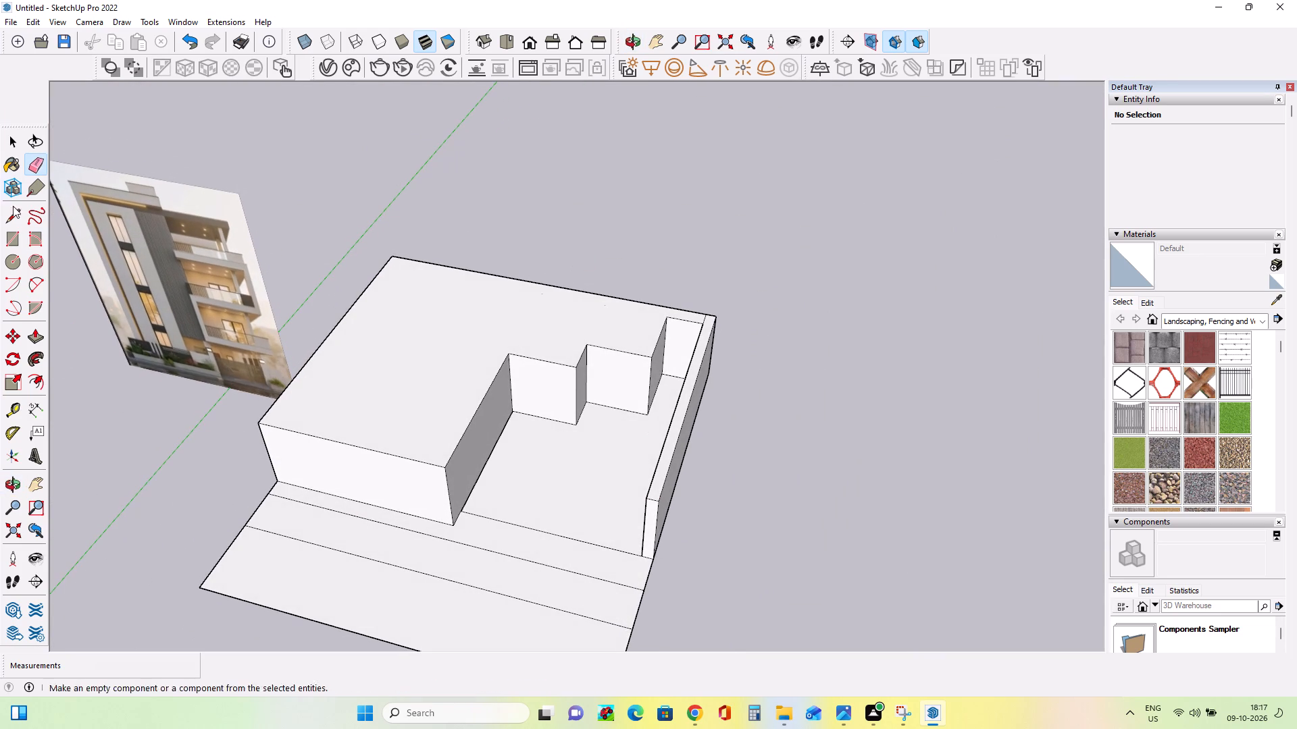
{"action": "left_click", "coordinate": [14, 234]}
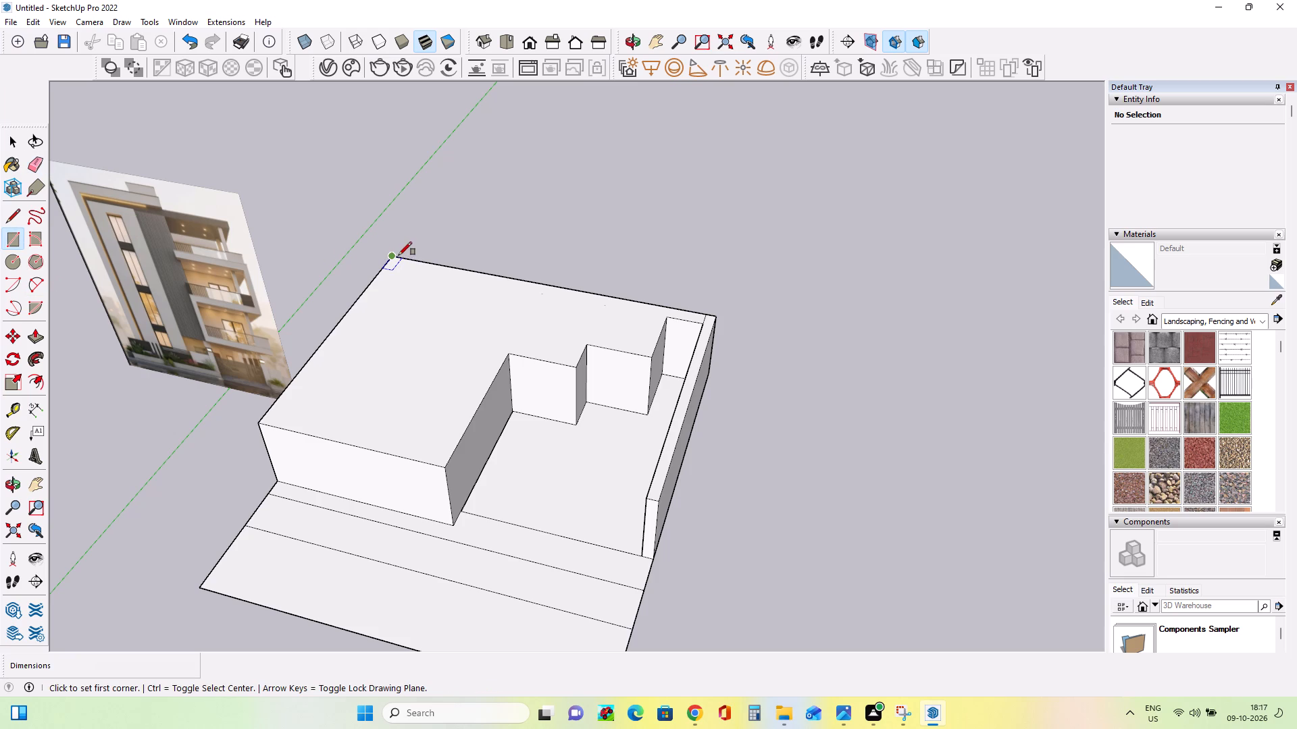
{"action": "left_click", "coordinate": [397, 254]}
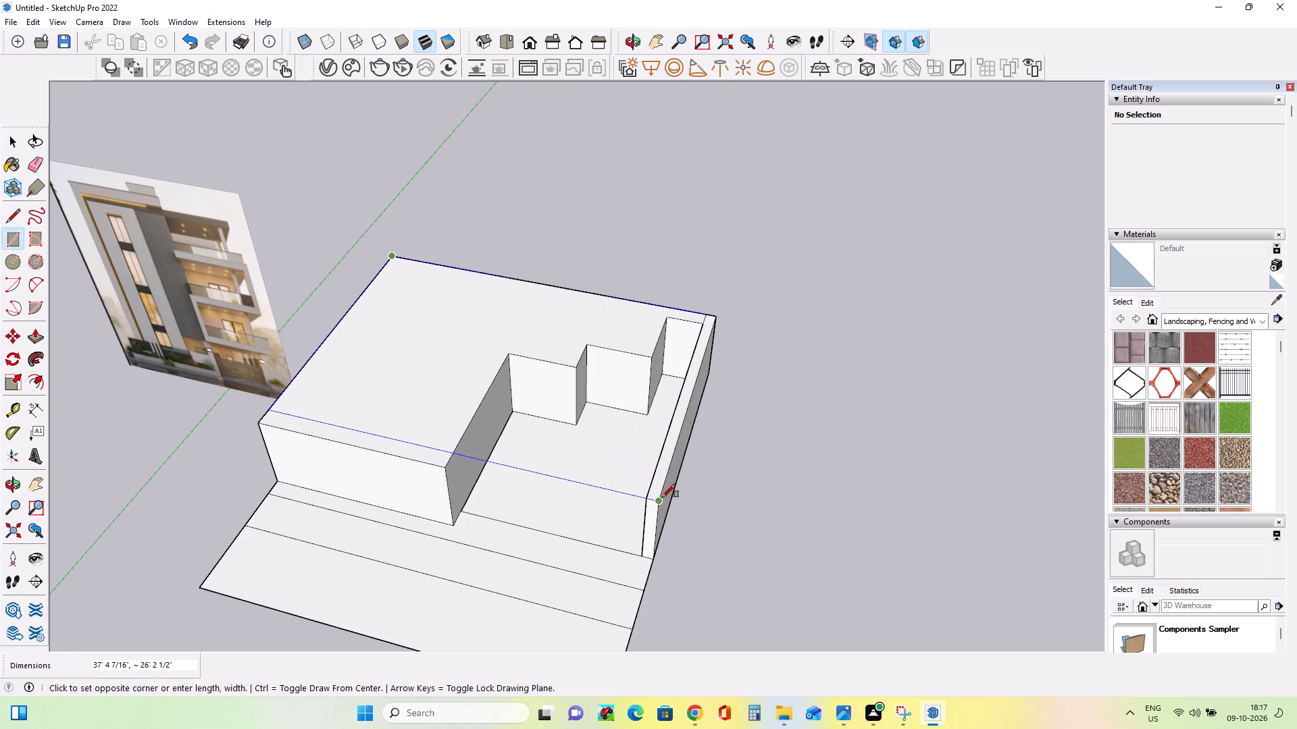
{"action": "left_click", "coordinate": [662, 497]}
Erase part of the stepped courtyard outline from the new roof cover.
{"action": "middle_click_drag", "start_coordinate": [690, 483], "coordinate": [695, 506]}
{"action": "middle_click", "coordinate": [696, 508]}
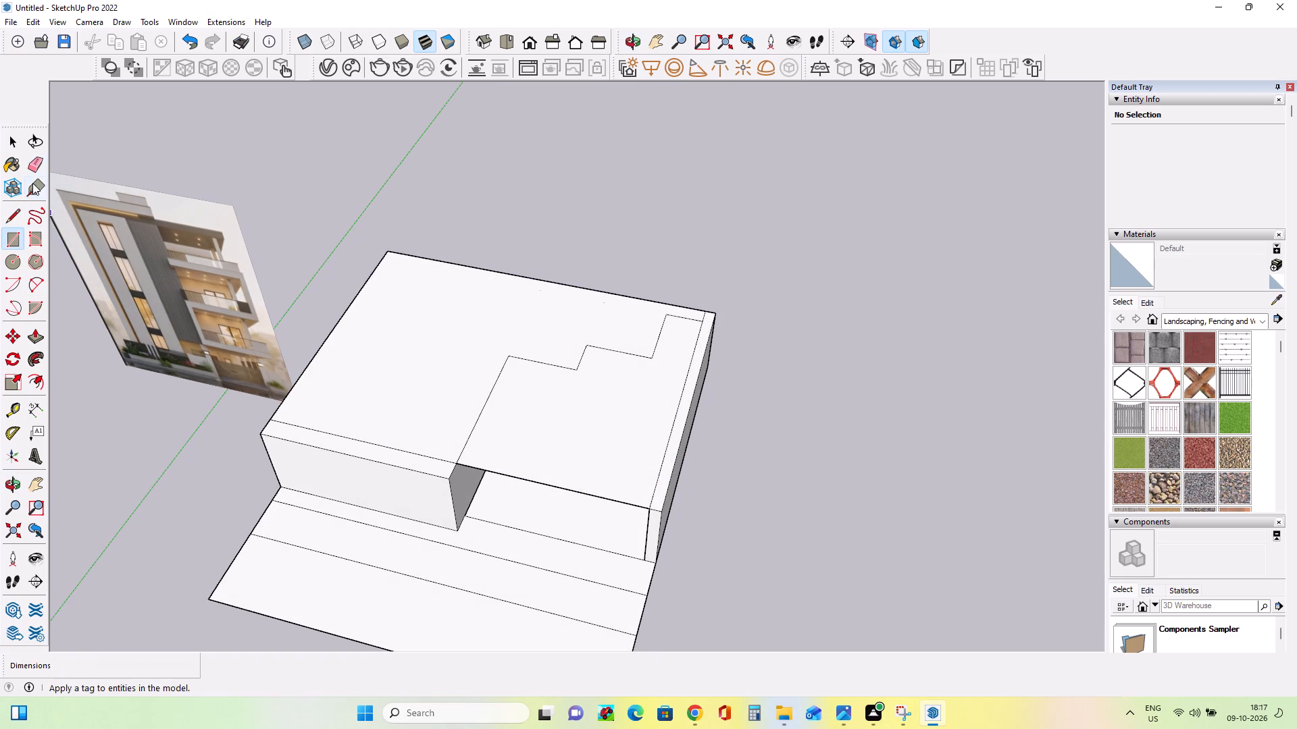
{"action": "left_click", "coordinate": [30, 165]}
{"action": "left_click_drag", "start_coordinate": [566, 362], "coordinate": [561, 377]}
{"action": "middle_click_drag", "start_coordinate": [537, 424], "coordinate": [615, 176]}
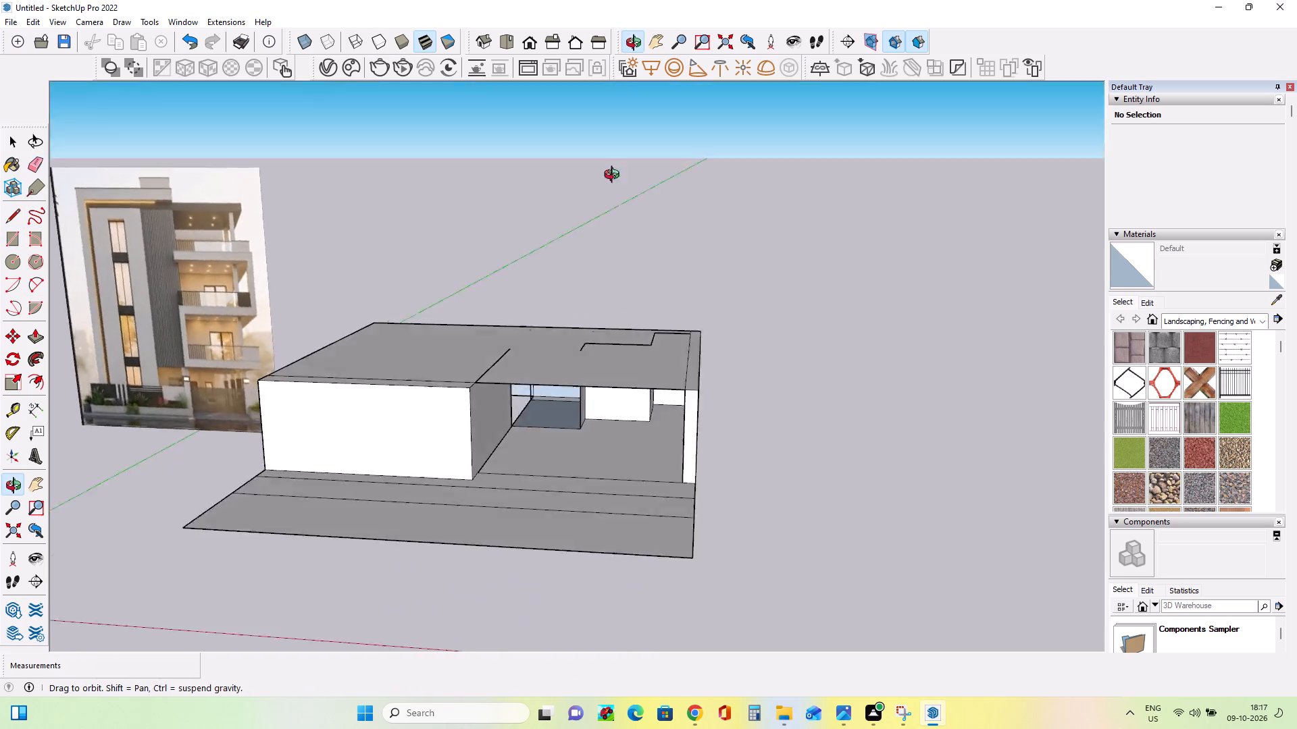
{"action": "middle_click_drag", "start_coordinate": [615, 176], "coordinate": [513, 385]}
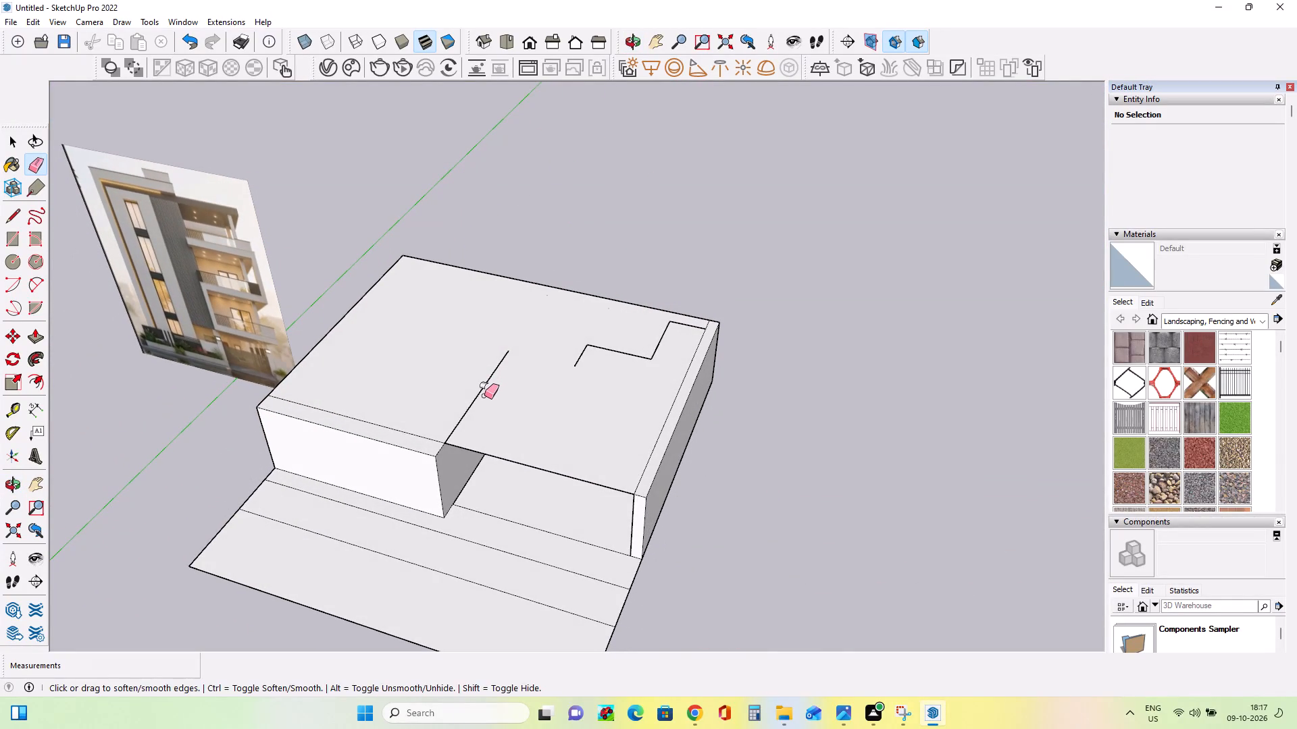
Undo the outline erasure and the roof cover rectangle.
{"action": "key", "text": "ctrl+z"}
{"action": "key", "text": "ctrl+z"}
Examine the open courtyard, stepped blocks and side wall from several angles.
{"action": "middle_click_drag", "start_coordinate": [503, 427], "coordinate": [586, 425]}
{"action": "middle_click_drag", "start_coordinate": [444, 551], "coordinate": [91, 480]}
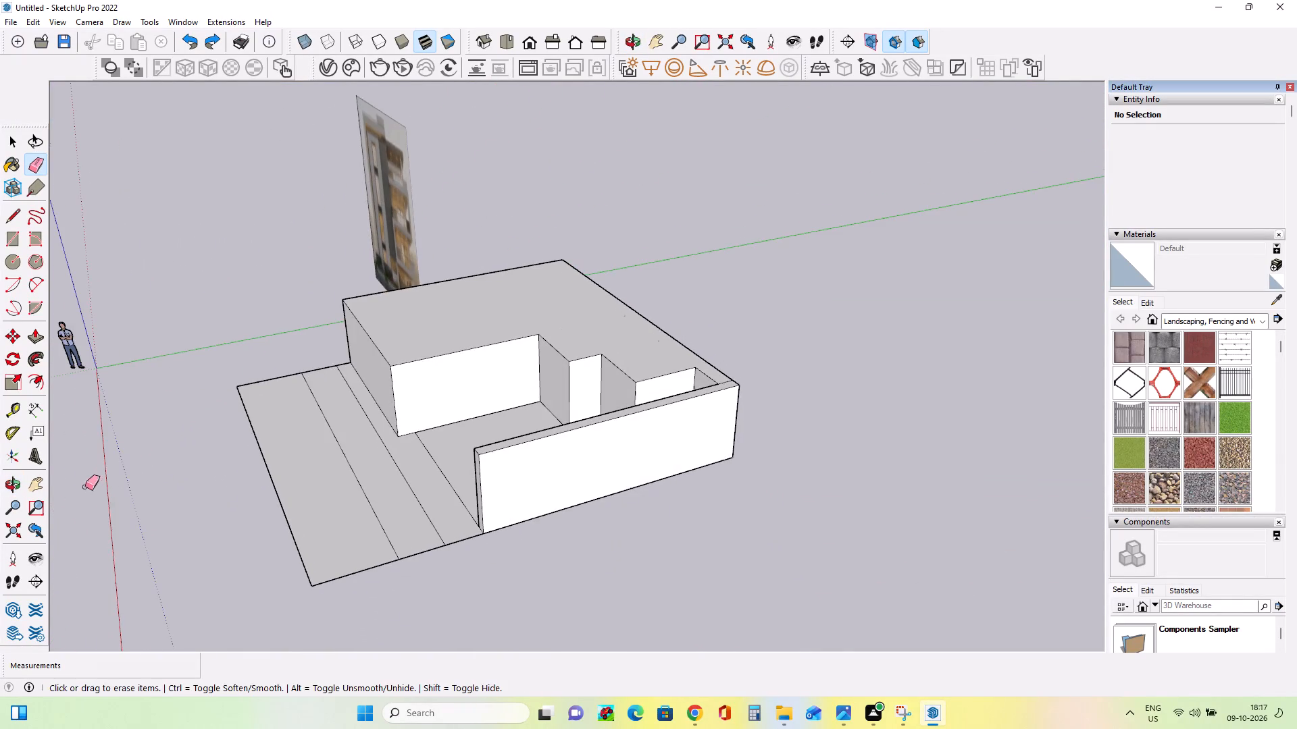
{"action": "middle_click_drag", "start_coordinate": [542, 541], "coordinate": [355, 590]}
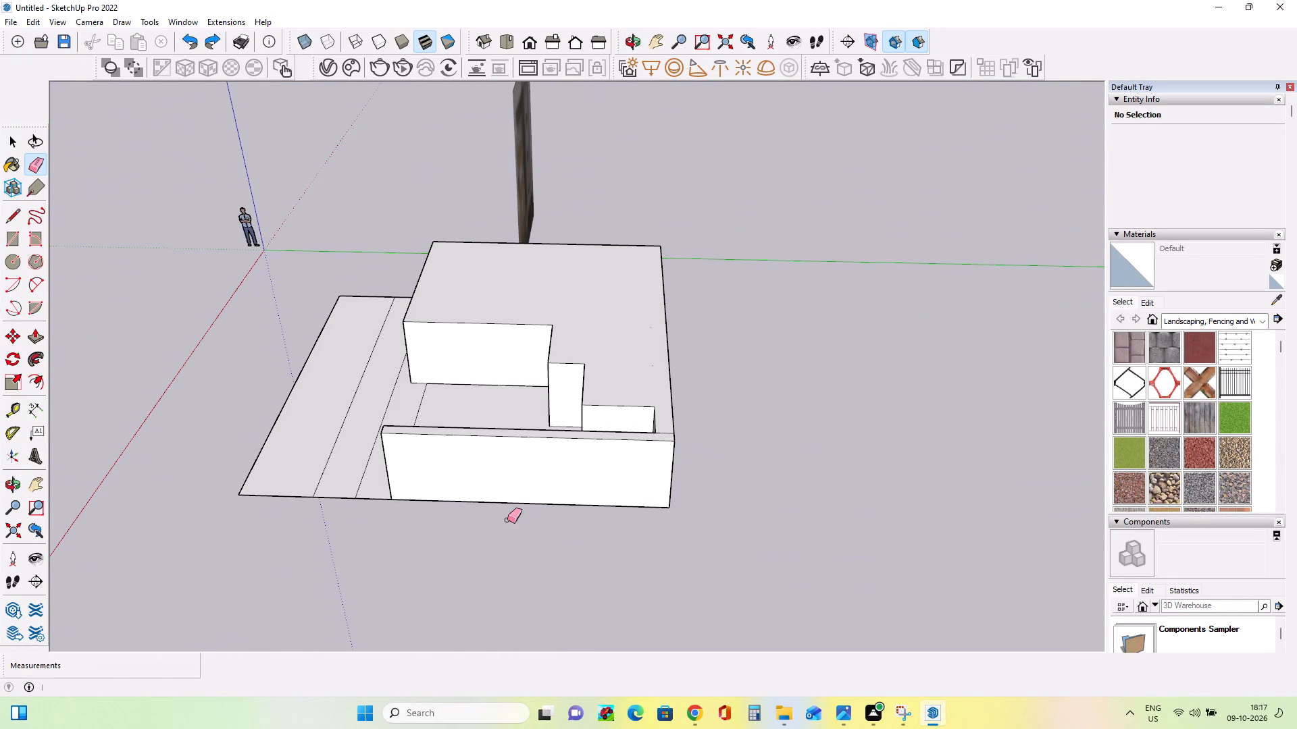
{"action": "middle_click_drag", "start_coordinate": [565, 477], "coordinate": [404, 572]}
{"action": "middle_click_drag", "start_coordinate": [503, 359], "coordinate": [683, 391]}
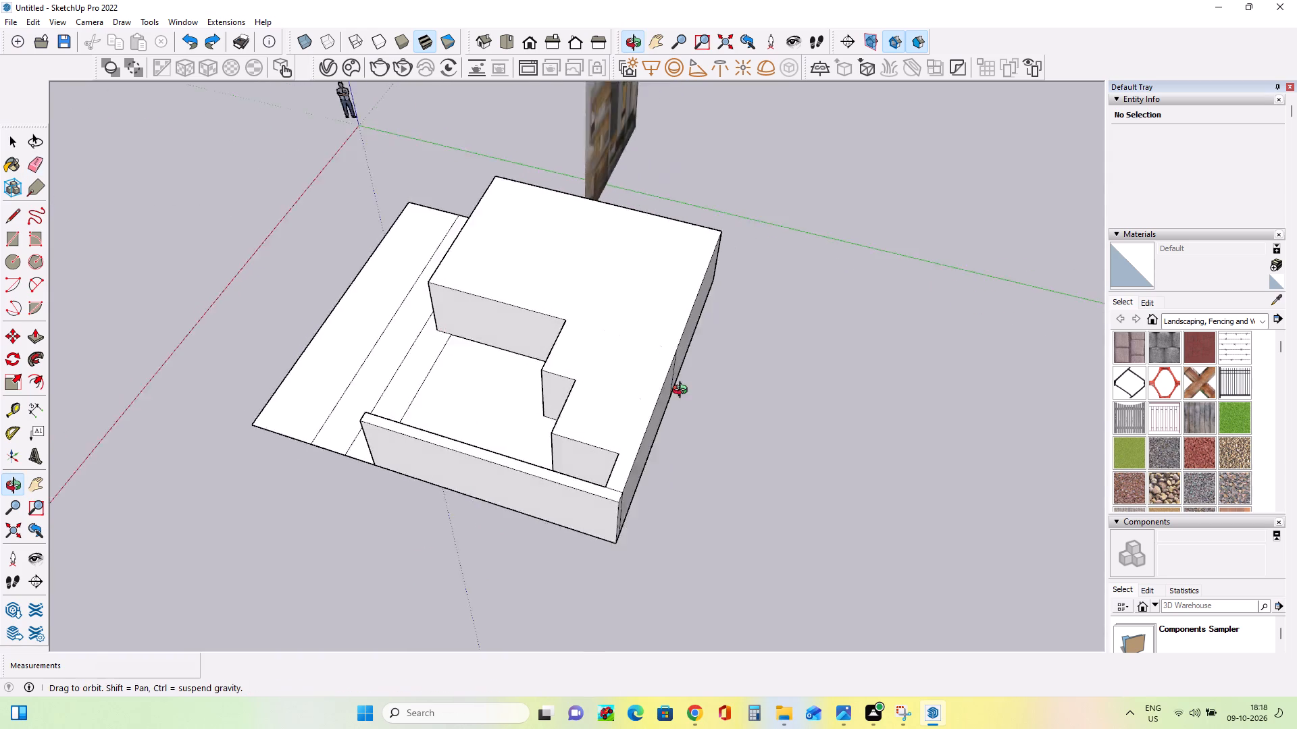
{"action": "middle_click_drag", "start_coordinate": [683, 391], "coordinate": [934, 298]}
{"action": "middle_click_drag", "start_coordinate": [303, 516], "coordinate": [646, 560]}
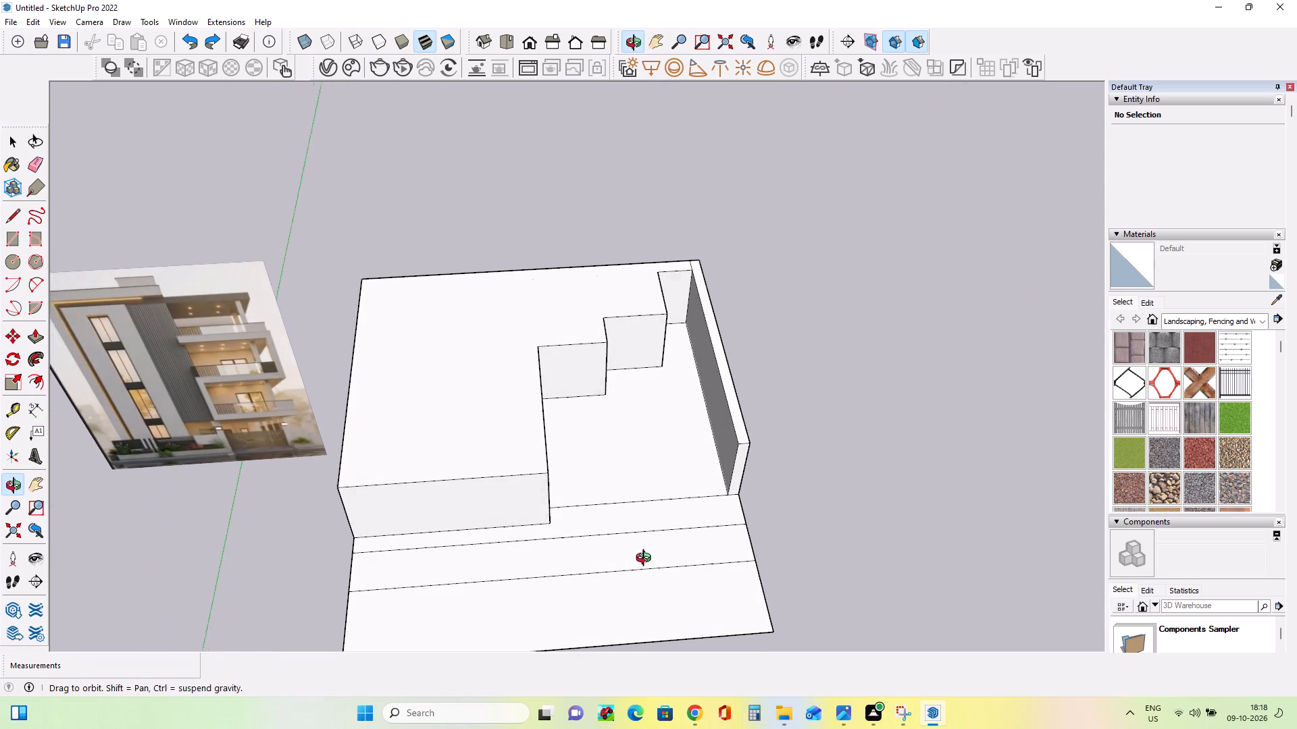
{"action": "middle_click_drag", "start_coordinate": [646, 560], "coordinate": [645, 558]}
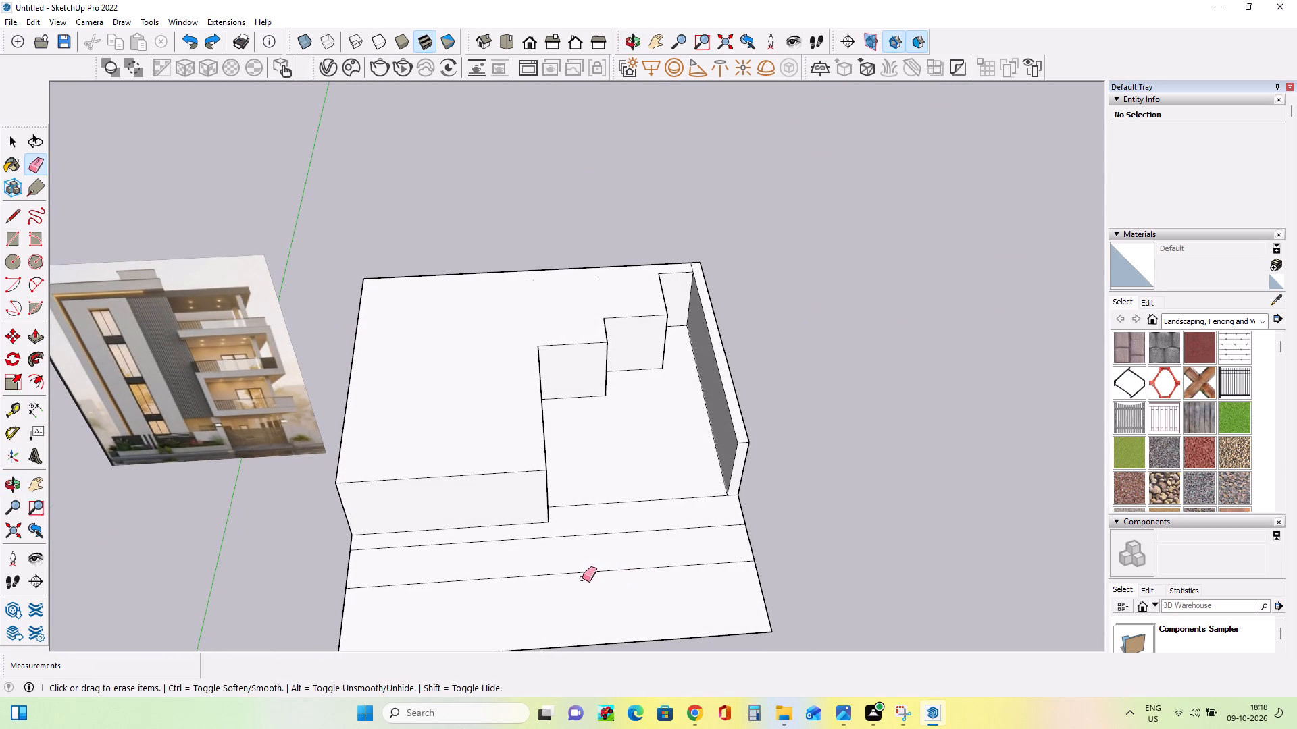
{"action": "middle_click_drag", "start_coordinate": [537, 560], "coordinate": [513, 556]}
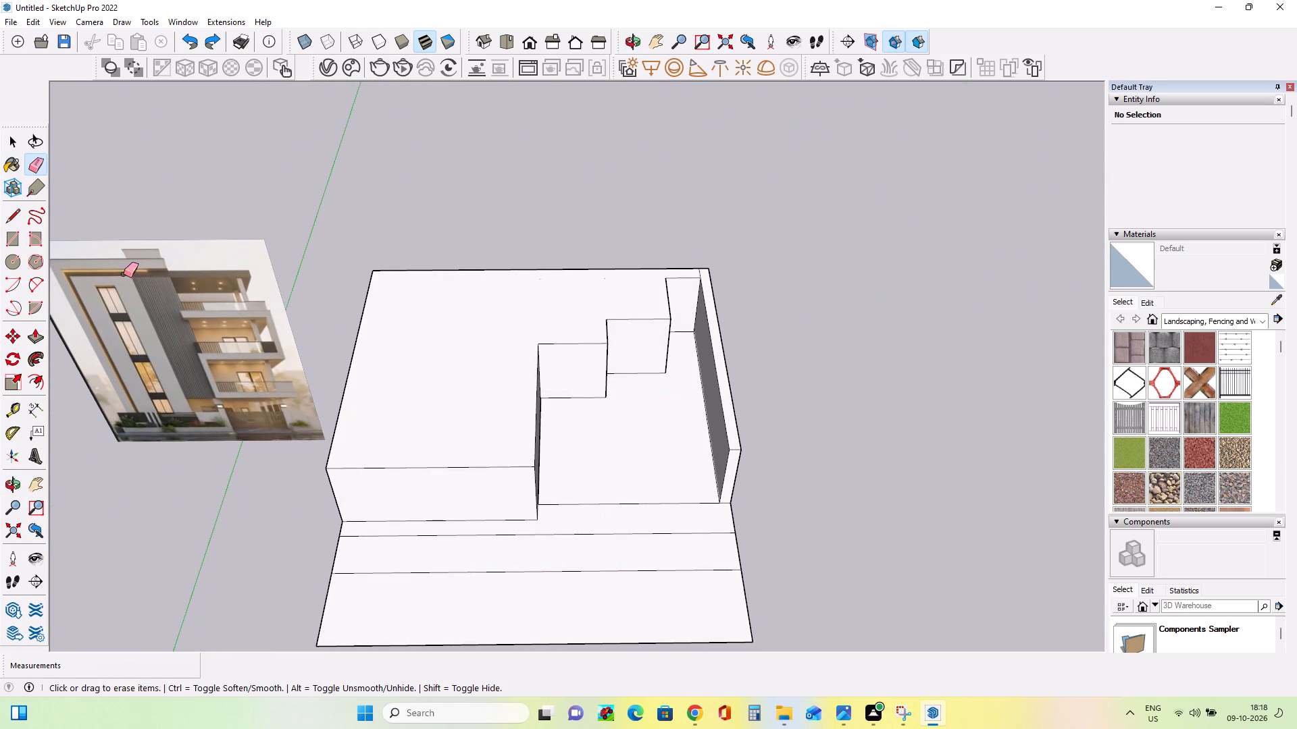
Draw a rectangle about 17' 8" by 10' 11" over the courtyard, from the side wall's front inner top corner to the main block's roof edge.
{"action": "left_click", "coordinate": [16, 234]}
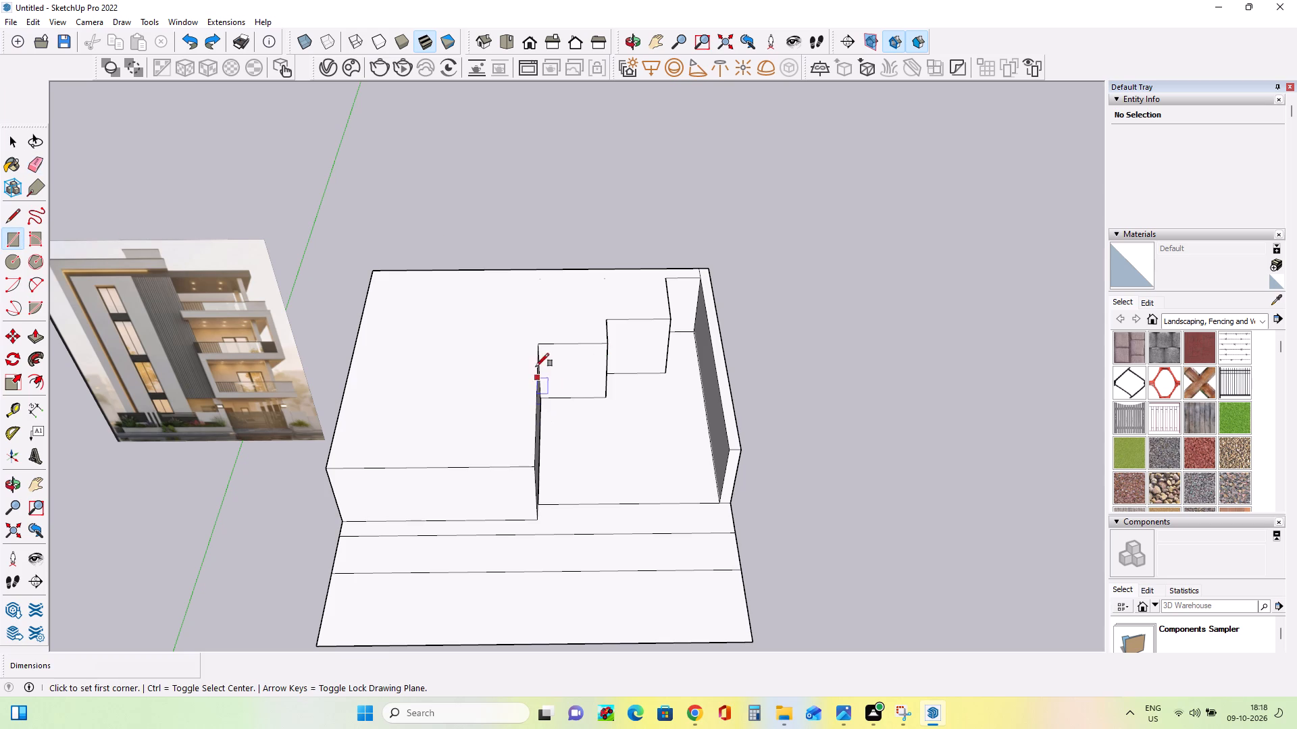
{"action": "middle_click", "coordinate": [552, 475]}
{"action": "middle_click_drag", "start_coordinate": [545, 471], "coordinate": [524, 471]}
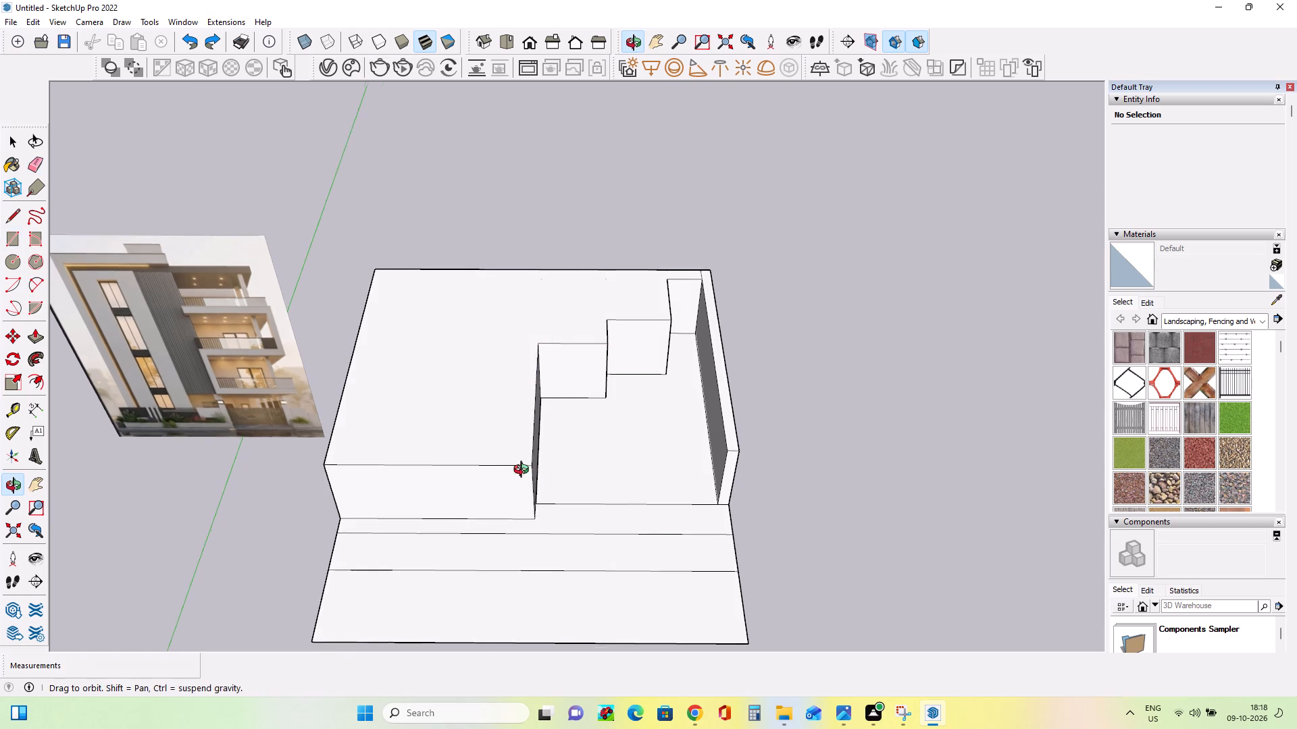
{"action": "middle_click_drag", "start_coordinate": [524, 471], "coordinate": [407, 485]}
{"action": "middle_click_drag", "start_coordinate": [587, 425], "coordinate": [753, 445]}
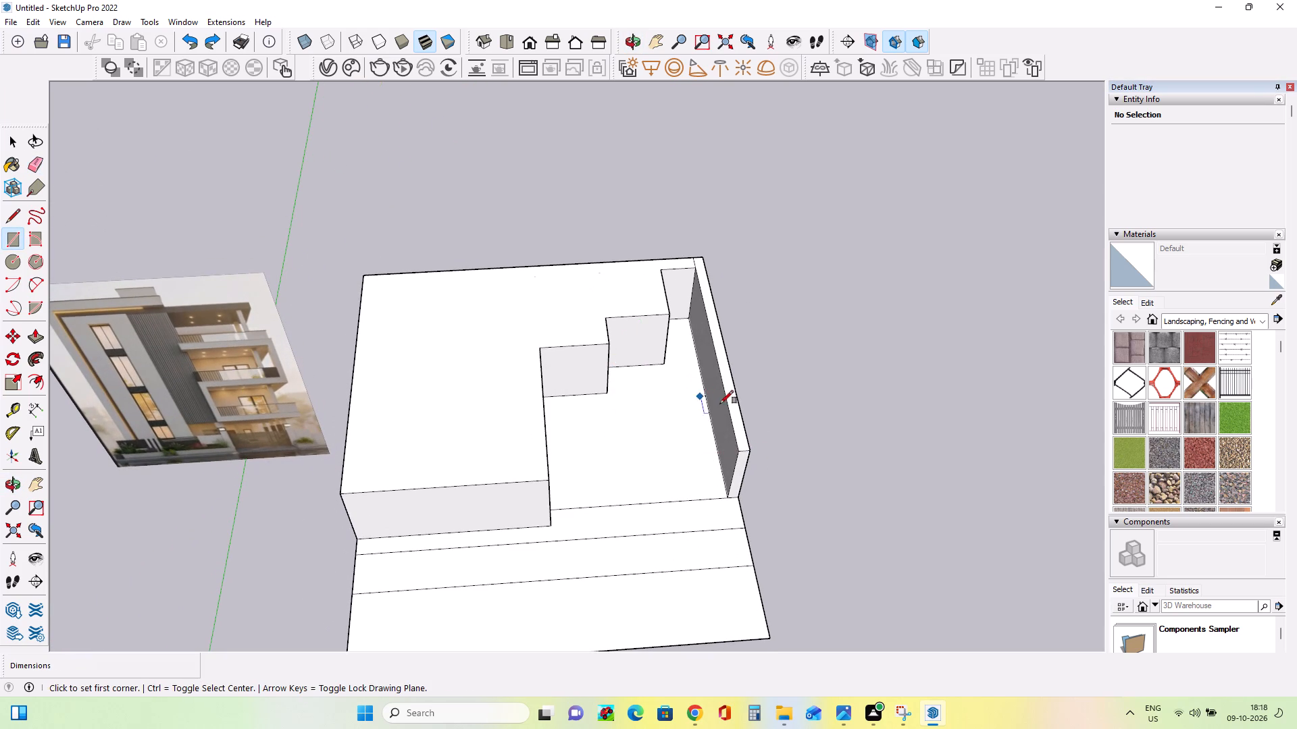
{"action": "left_click", "coordinate": [736, 454]}
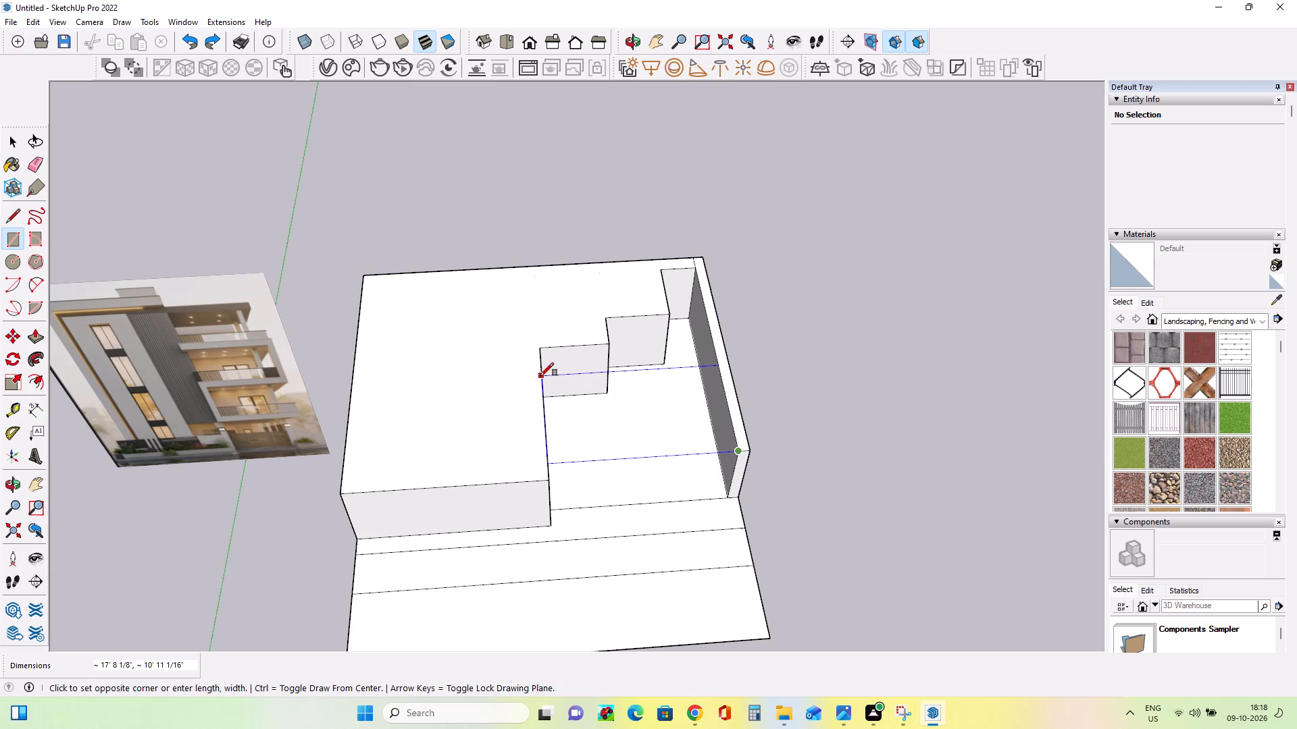
{"action": "left_click", "coordinate": [542, 368]}
Push/Pull the front courtyard cover rectangle upward about 7' 3" into a raised block.
{"action": "middle_click_drag", "start_coordinate": [616, 435], "coordinate": [571, 435]}
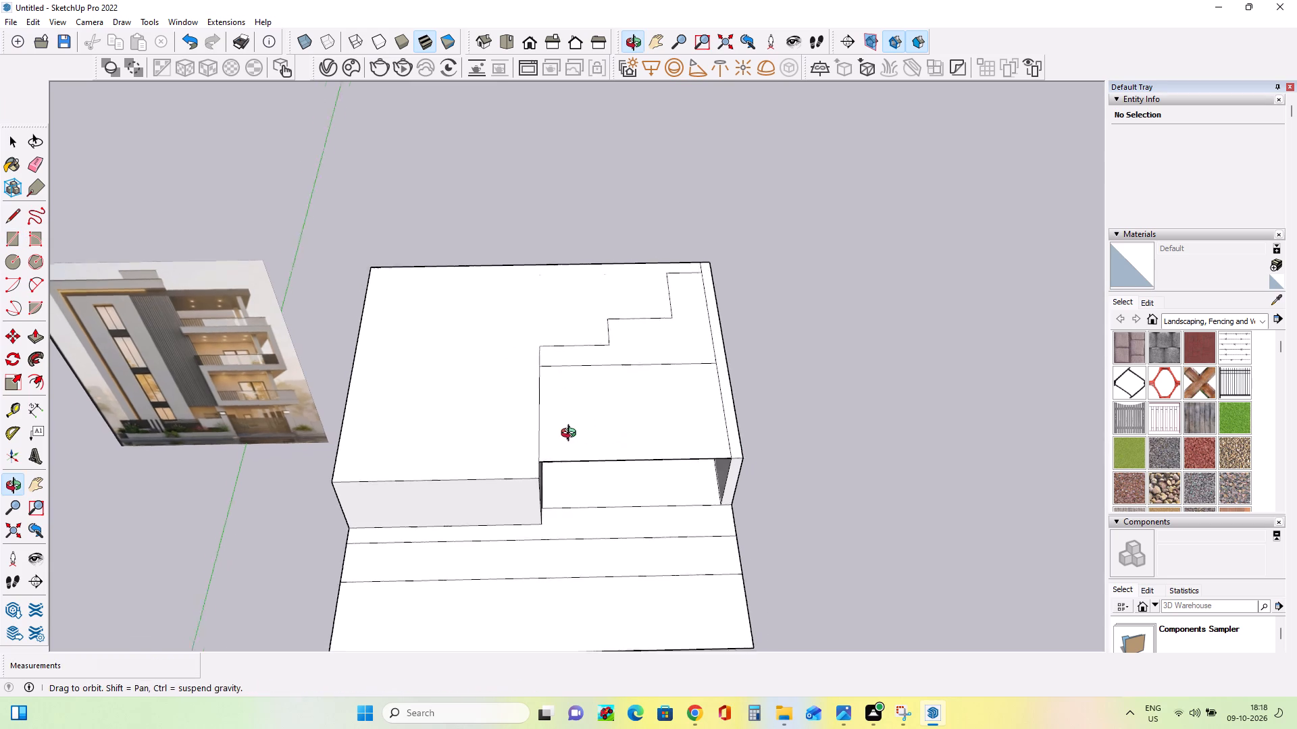
{"action": "middle_click_drag", "start_coordinate": [571, 435], "coordinate": [536, 435]}
{"action": "middle_click_drag", "start_coordinate": [683, 422], "coordinate": [534, 422]}
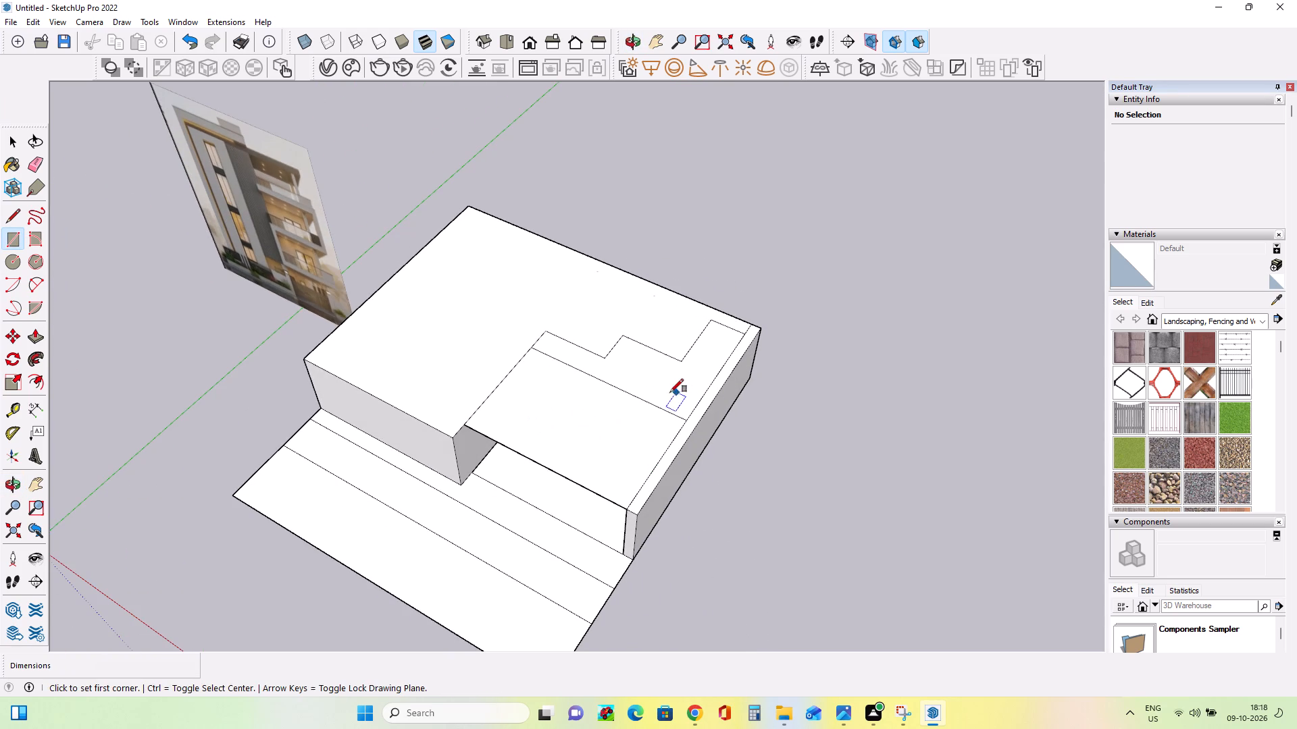
{"action": "middle_click", "coordinate": [617, 399]}
{"action": "left_click", "coordinate": [34, 334]}
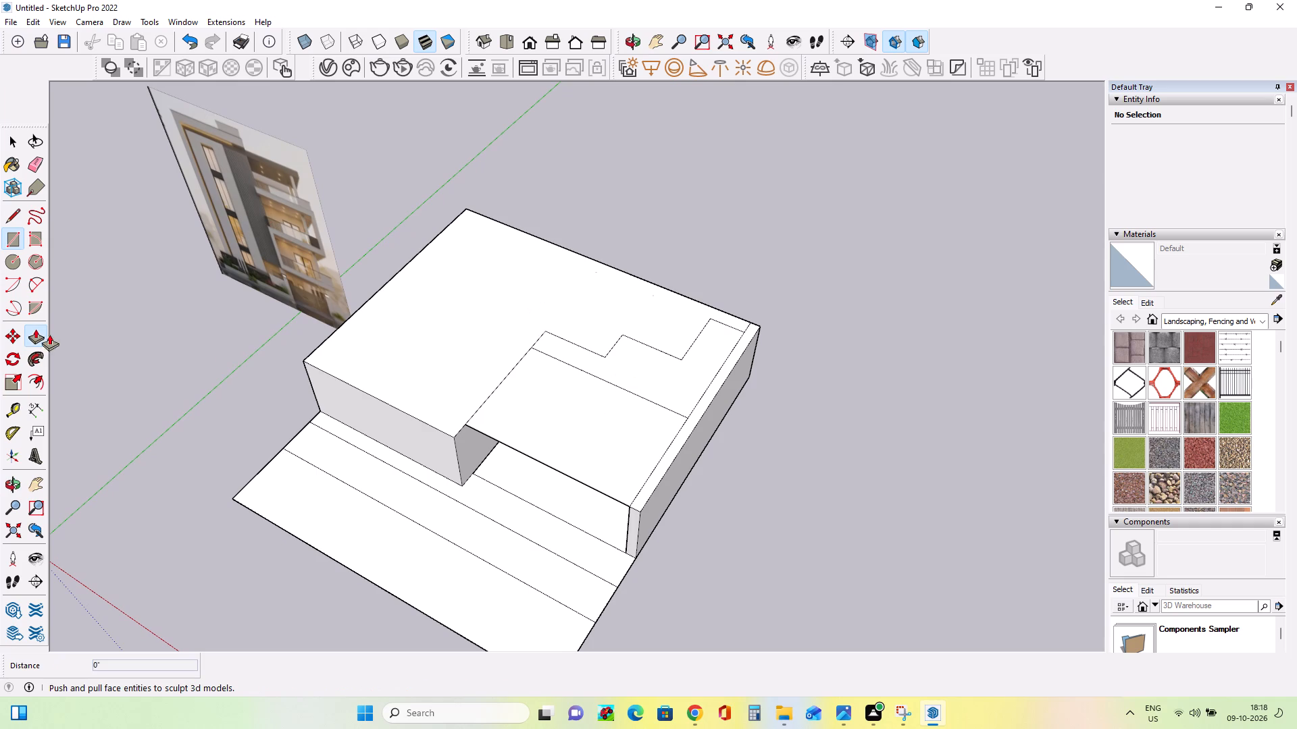
{"action": "left_click", "coordinate": [576, 442]}
{"action": "left_click", "coordinate": [583, 392]}
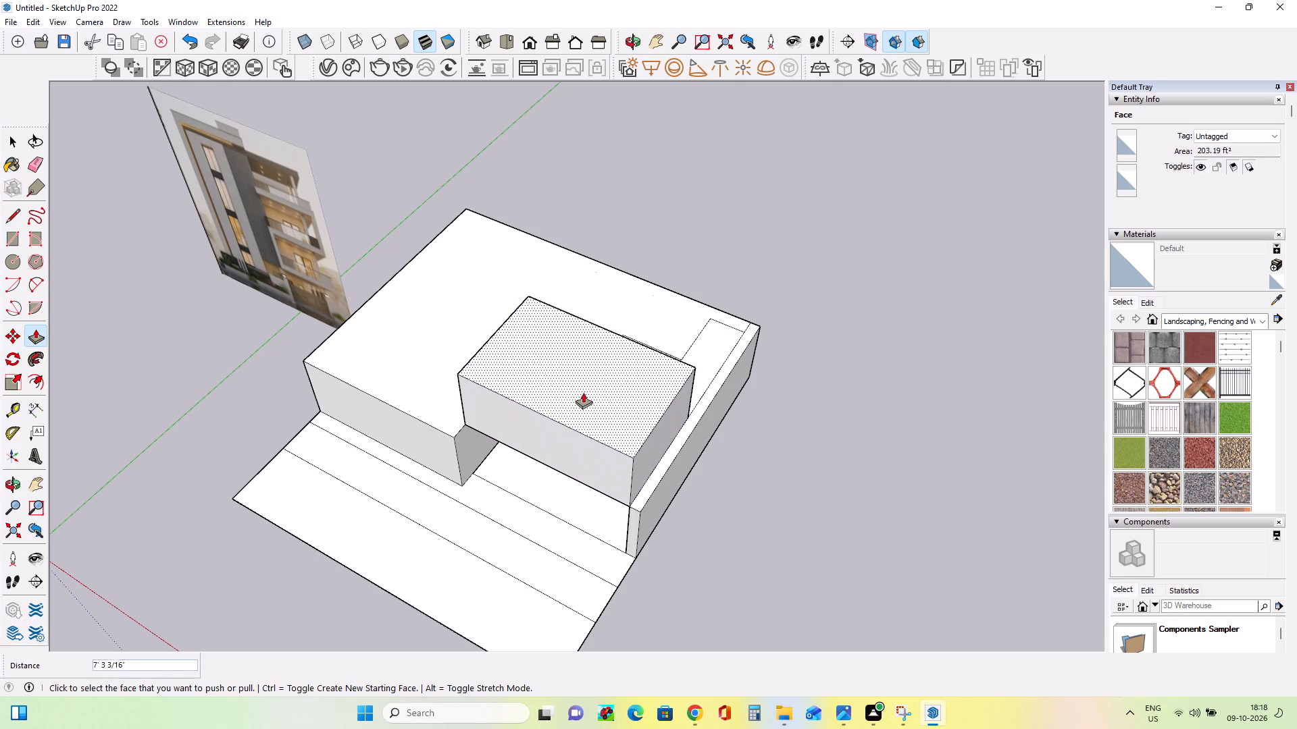
{"action": "middle_click_drag", "start_coordinate": [610, 455], "coordinate": [757, 311]}
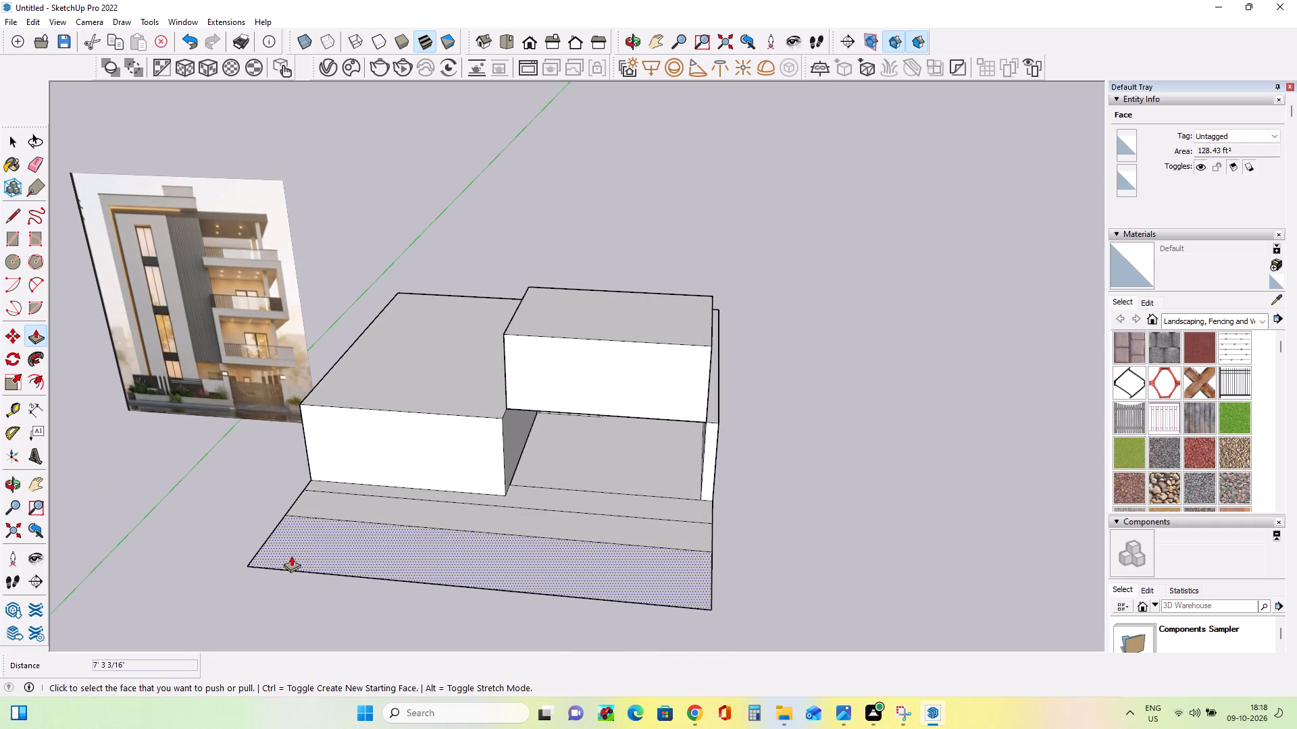
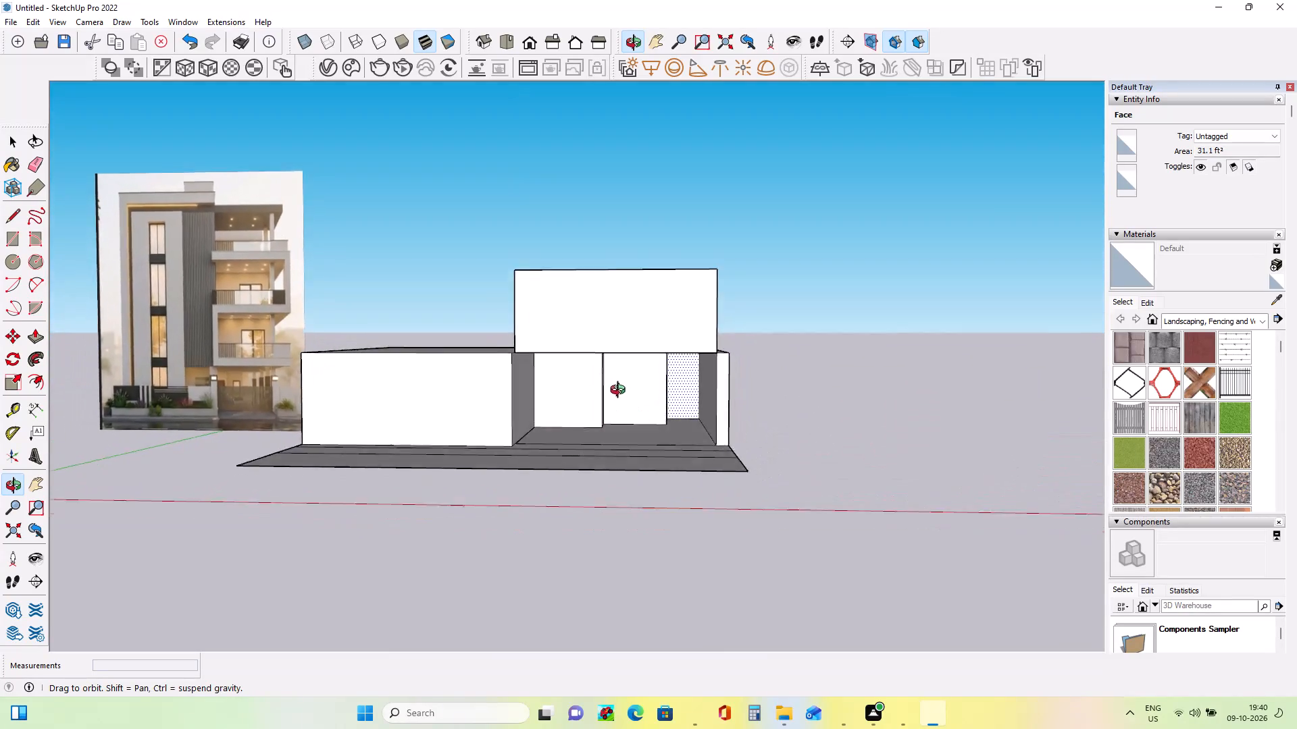
Examine the reference image's balconies and ground-floor entrance against the modelled blocks from the front, rear and sides.
{"action": "scroll", "coordinate": [601, 354], "scroll_direction": "up", "scroll_amount": 3}
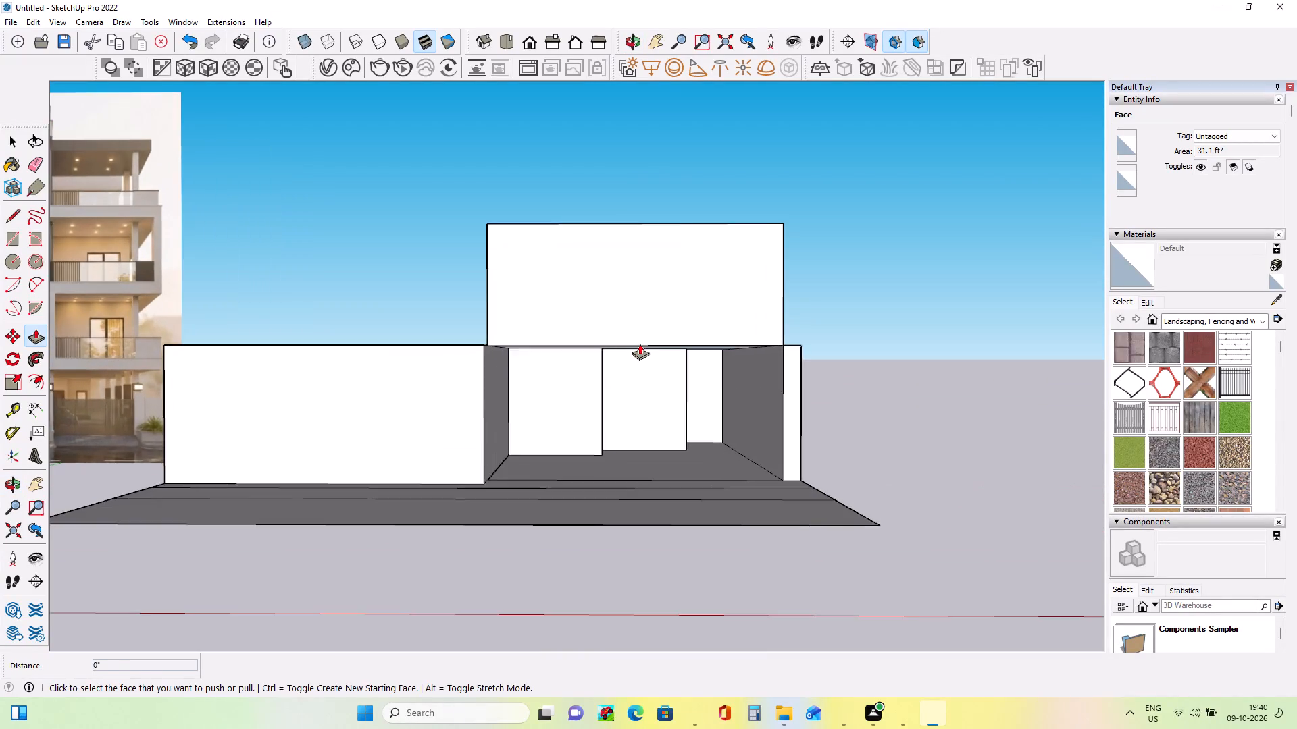
{"action": "middle_click_drag", "start_coordinate": [645, 342], "coordinate": [662, 410]}
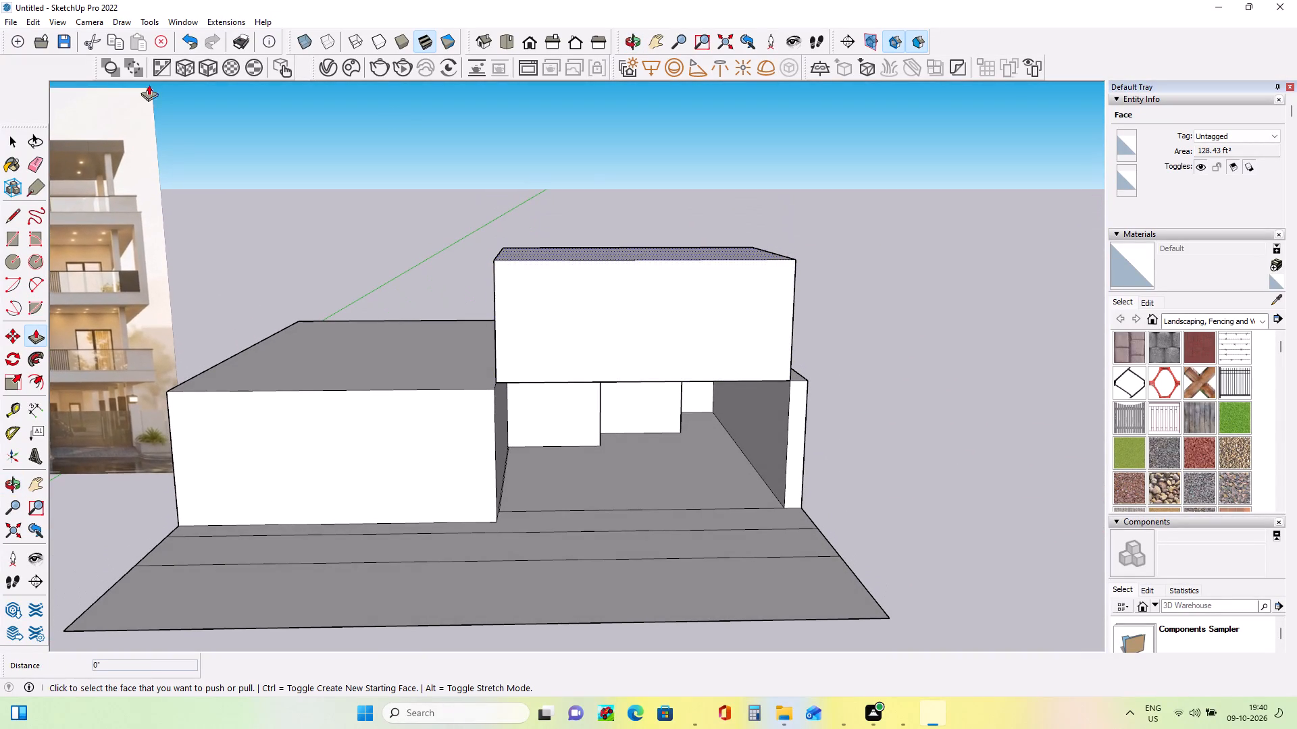
{"action": "left_click", "coordinate": [30, 487]}
{"action": "left_click_drag", "start_coordinate": [184, 425], "coordinate": [334, 462]}
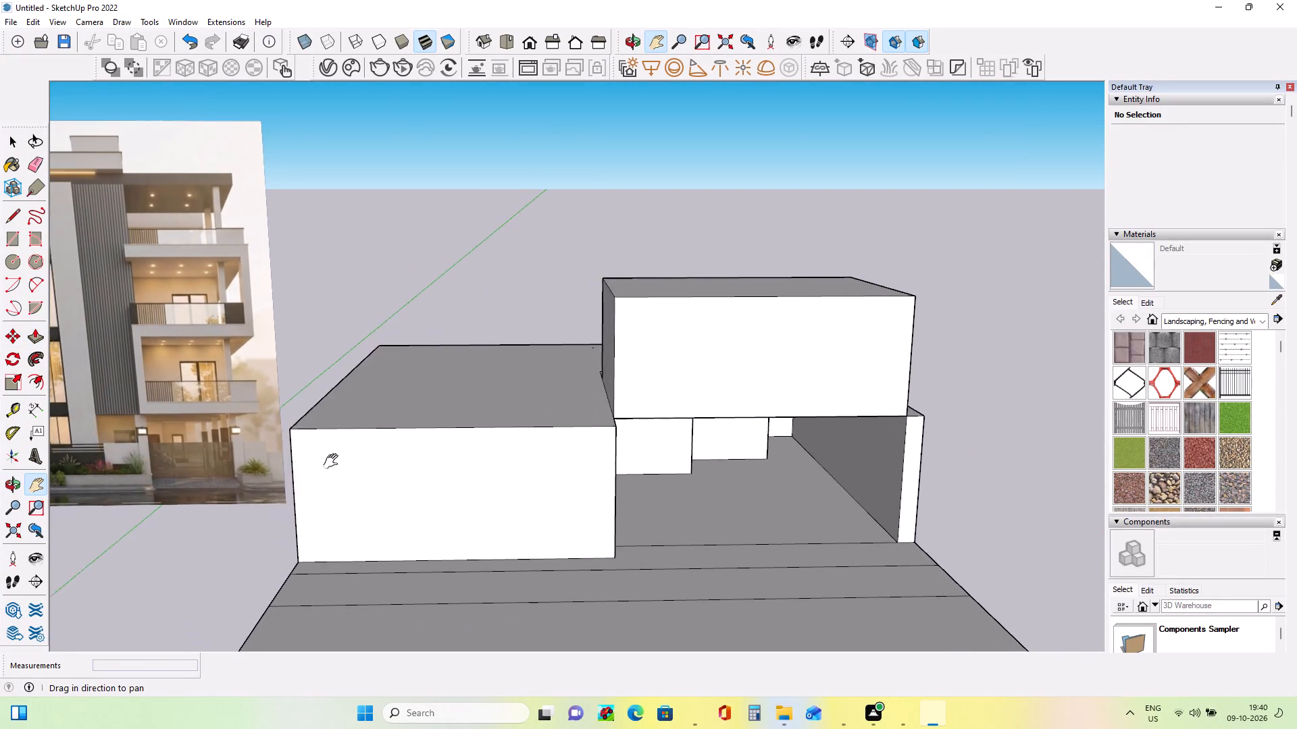
{"action": "left_click_drag", "start_coordinate": [334, 462], "coordinate": [384, 458]}
{"action": "scroll", "coordinate": [524, 454], "scroll_direction": "down", "scroll_amount": 1}
{"action": "middle_click_drag", "start_coordinate": [530, 454], "coordinate": [538, 452]}
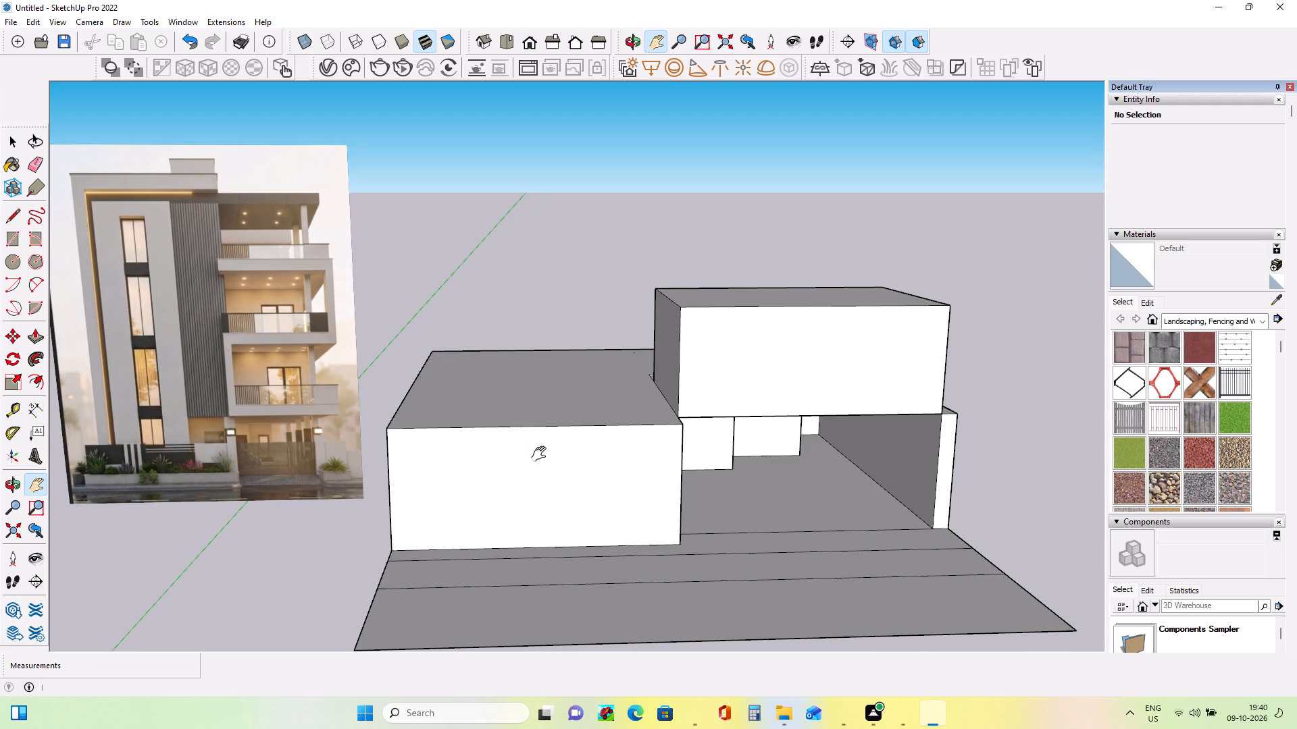
{"action": "scroll", "coordinate": [191, 414], "scroll_direction": "up", "scroll_amount": 4}
{"action": "scroll", "coordinate": [359, 390], "scroll_direction": "up", "scroll_amount": 9}
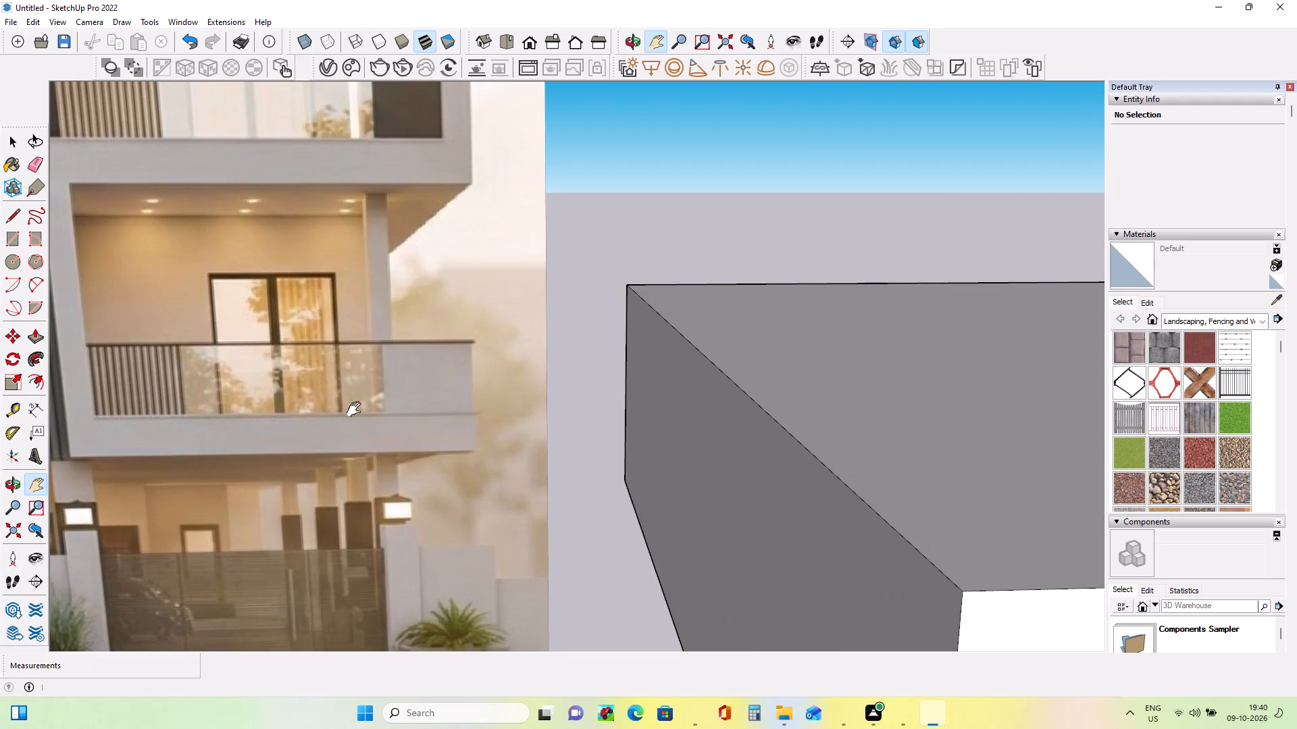
{"action": "middle_click_drag", "start_coordinate": [359, 426], "coordinate": [351, 456]}
{"action": "scroll", "coordinate": [351, 456], "scroll_direction": "down", "scroll_amount": 2}
{"action": "middle_click_drag", "start_coordinate": [351, 456], "coordinate": [330, 447]}
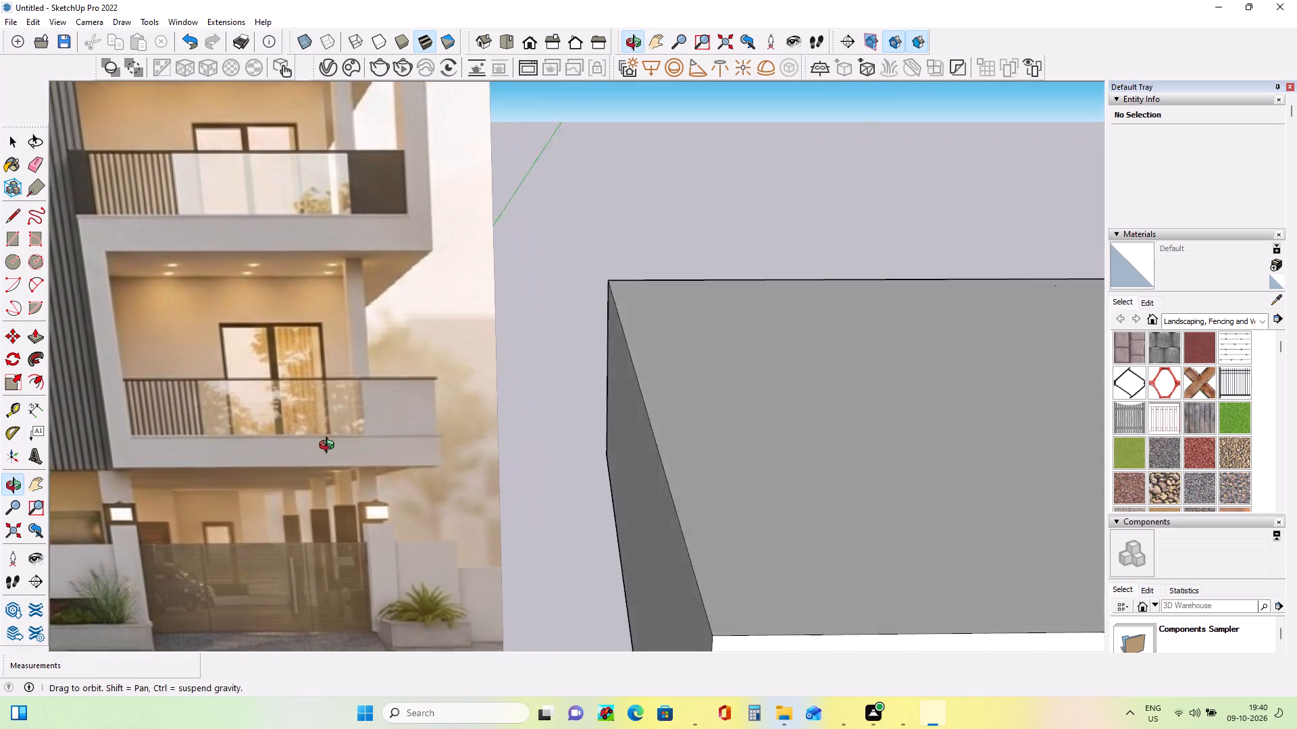
{"action": "middle_click_drag", "start_coordinate": [330, 447], "coordinate": [376, 444]}
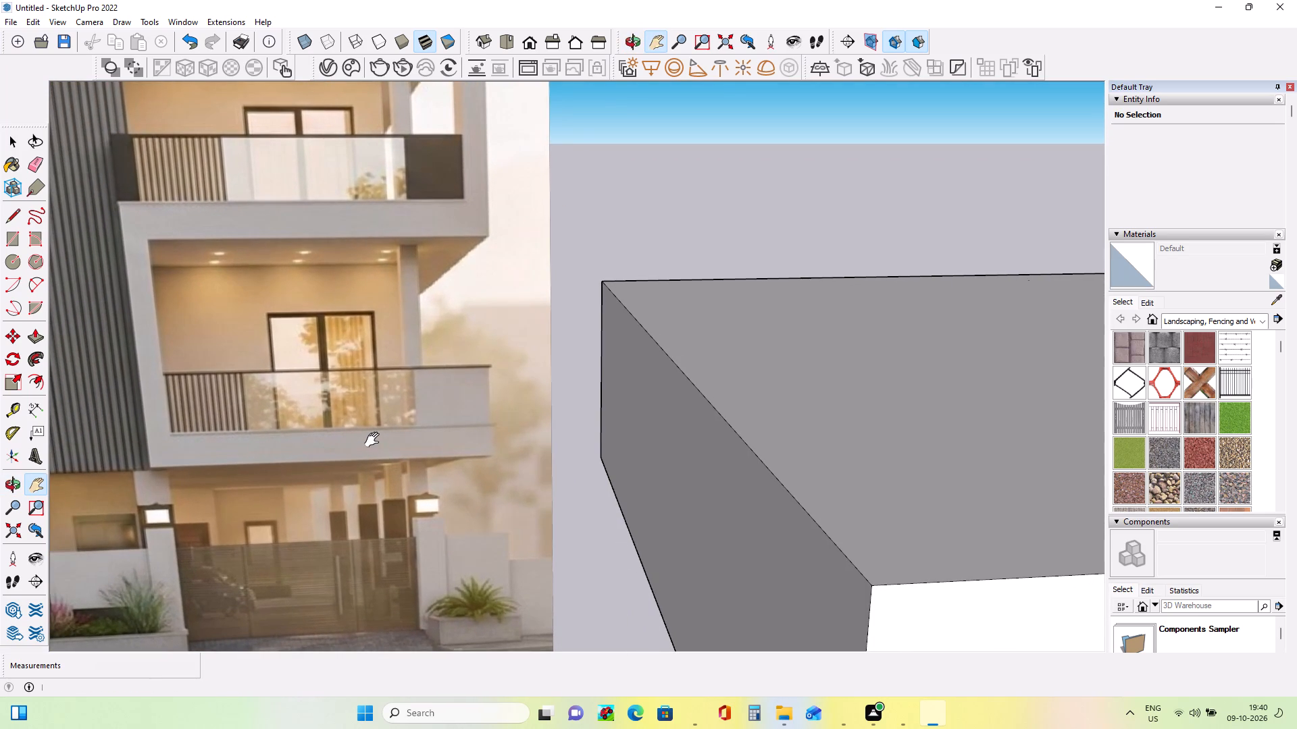
{"action": "middle_click_drag", "start_coordinate": [356, 435], "coordinate": [317, 443]}
{"action": "scroll", "coordinate": [317, 446], "scroll_direction": "down", "scroll_amount": 4}
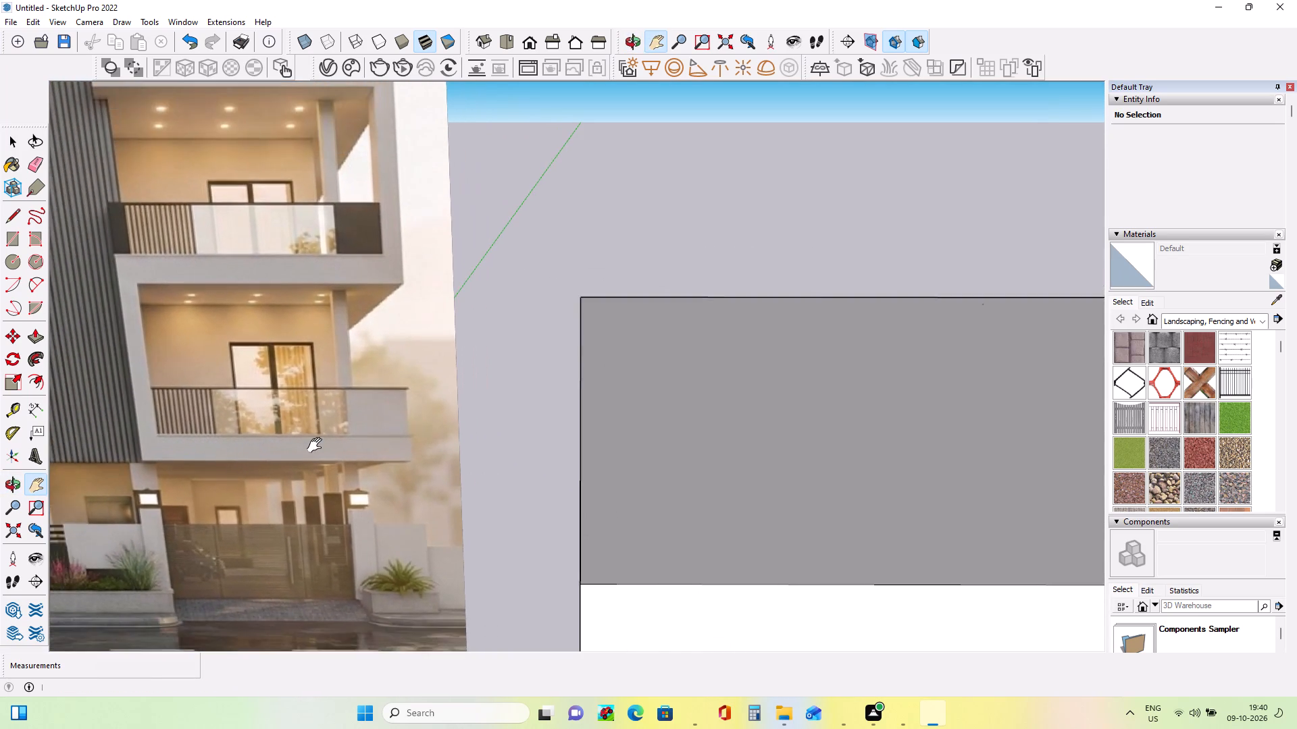
{"action": "scroll", "coordinate": [317, 446], "scroll_direction": "down", "scroll_amount": 5}
{"action": "middle_click_drag", "start_coordinate": [357, 461], "coordinate": [339, 465]}
{"action": "scroll", "coordinate": [321, 369], "scroll_direction": "up", "scroll_amount": 3}
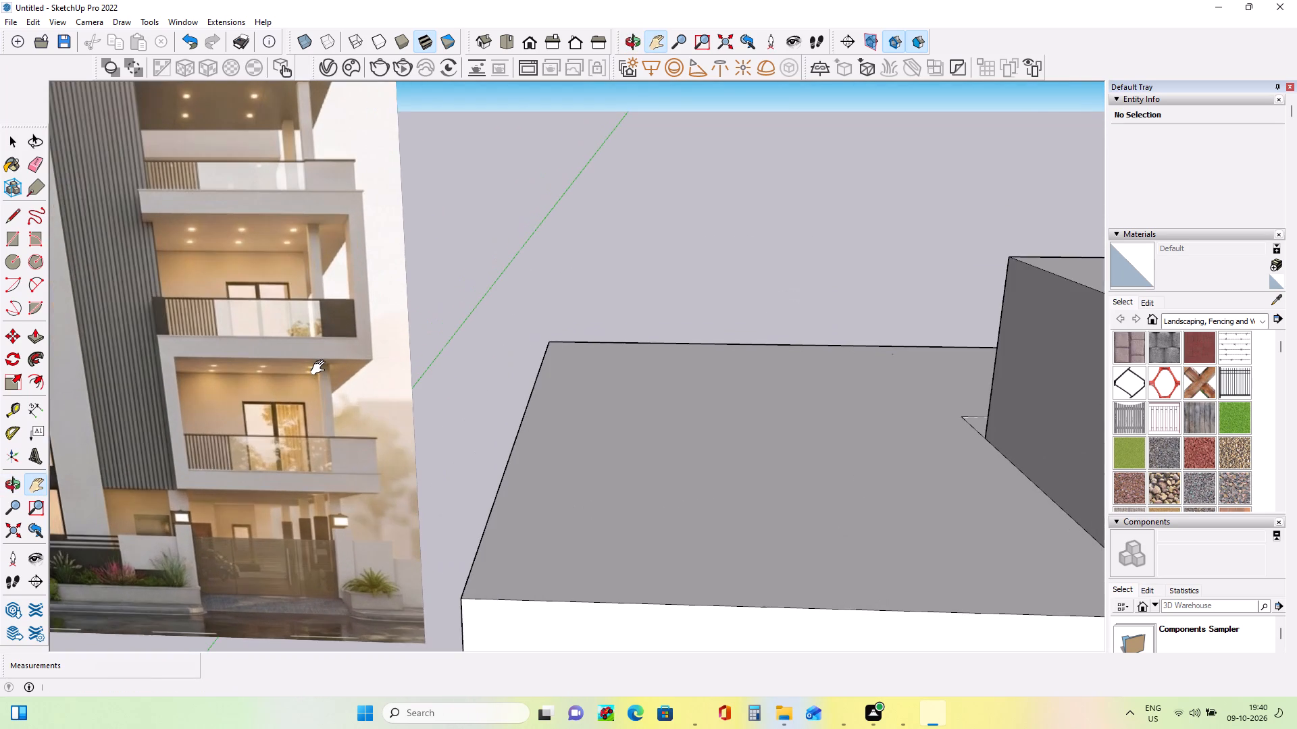
{"action": "scroll", "coordinate": [321, 368], "scroll_direction": "up", "scroll_amount": 1}
{"action": "scroll", "coordinate": [321, 368], "scroll_direction": "down", "scroll_amount": 6}
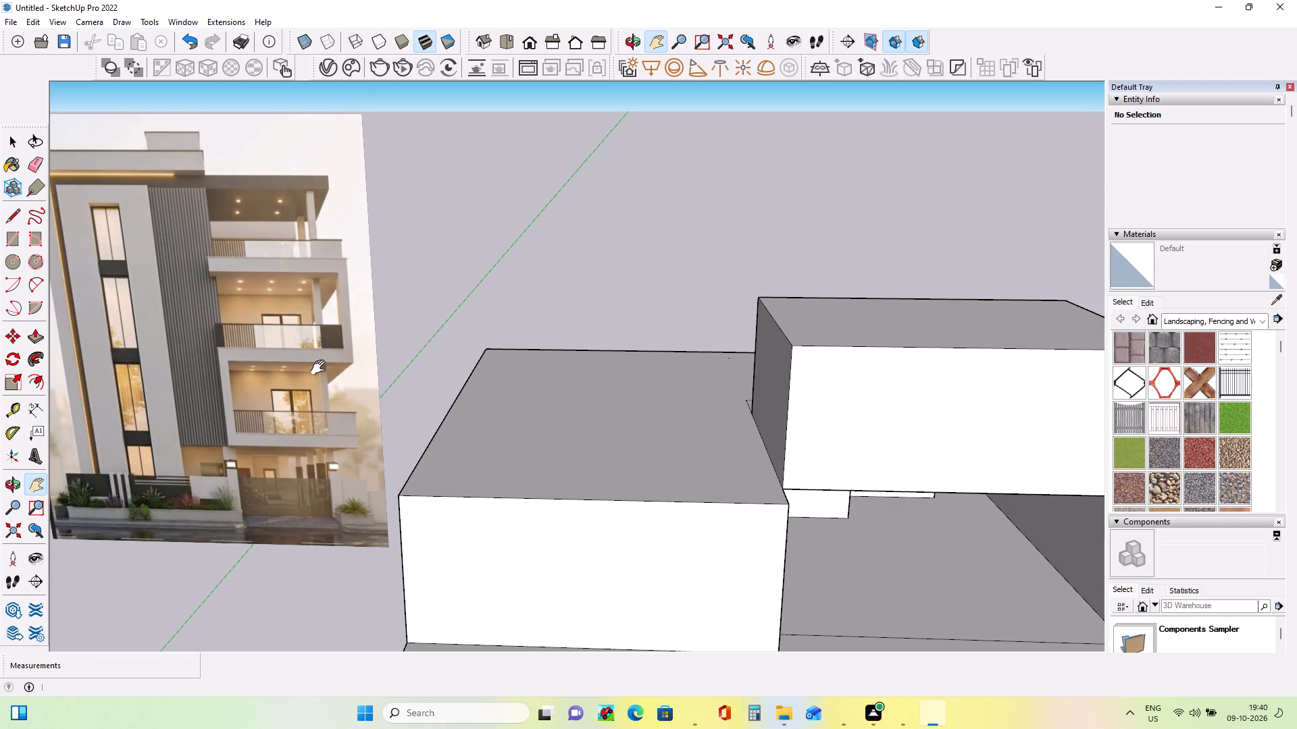
{"action": "scroll", "coordinate": [386, 369], "scroll_direction": "down", "scroll_amount": 1}
{"action": "middle_click_drag", "start_coordinate": [438, 543], "coordinate": [442, 491]}
{"action": "scroll", "coordinate": [442, 490], "scroll_direction": "down", "scroll_amount": 1}
{"action": "middle_click_drag", "start_coordinate": [548, 511], "coordinate": [569, 545]}
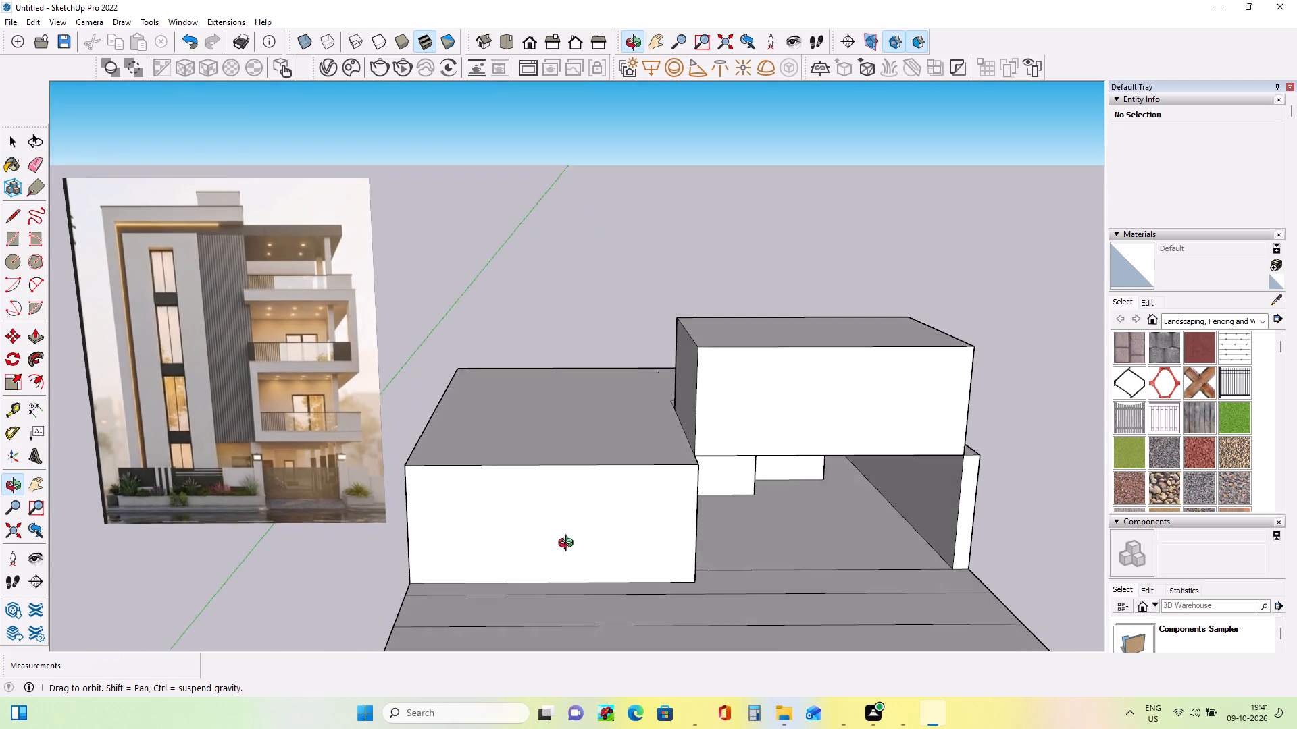
{"action": "middle_click_drag", "start_coordinate": [569, 545], "coordinate": [569, 554]}
{"action": "scroll", "coordinate": [597, 494], "scroll_direction": "down", "scroll_amount": 1}
{"action": "middle_click_drag", "start_coordinate": [600, 504], "coordinate": [619, 555]}
{"action": "middle_click_drag", "start_coordinate": [730, 464], "coordinate": [671, 439]}
{"action": "middle_click_drag", "start_coordinate": [671, 439], "coordinate": [182, 475]}
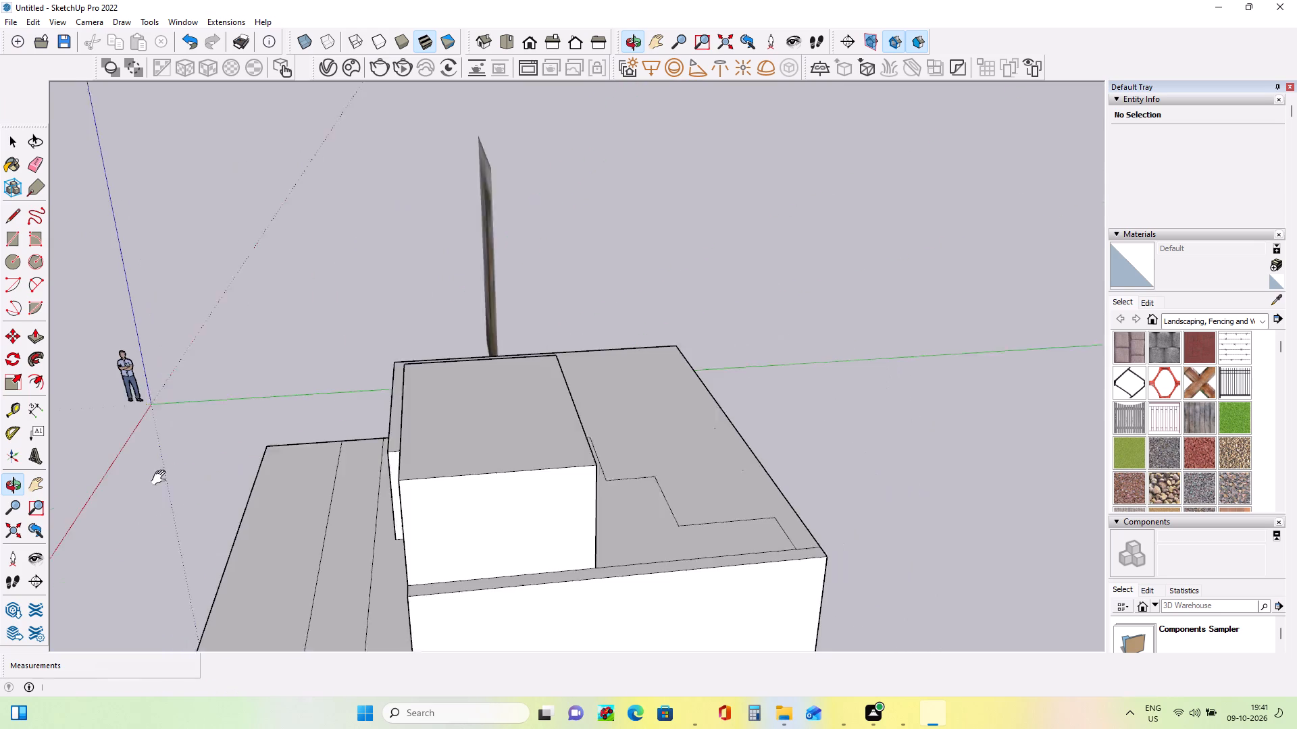
{"action": "middle_click_drag", "start_coordinate": [527, 506], "coordinate": [219, 516]}
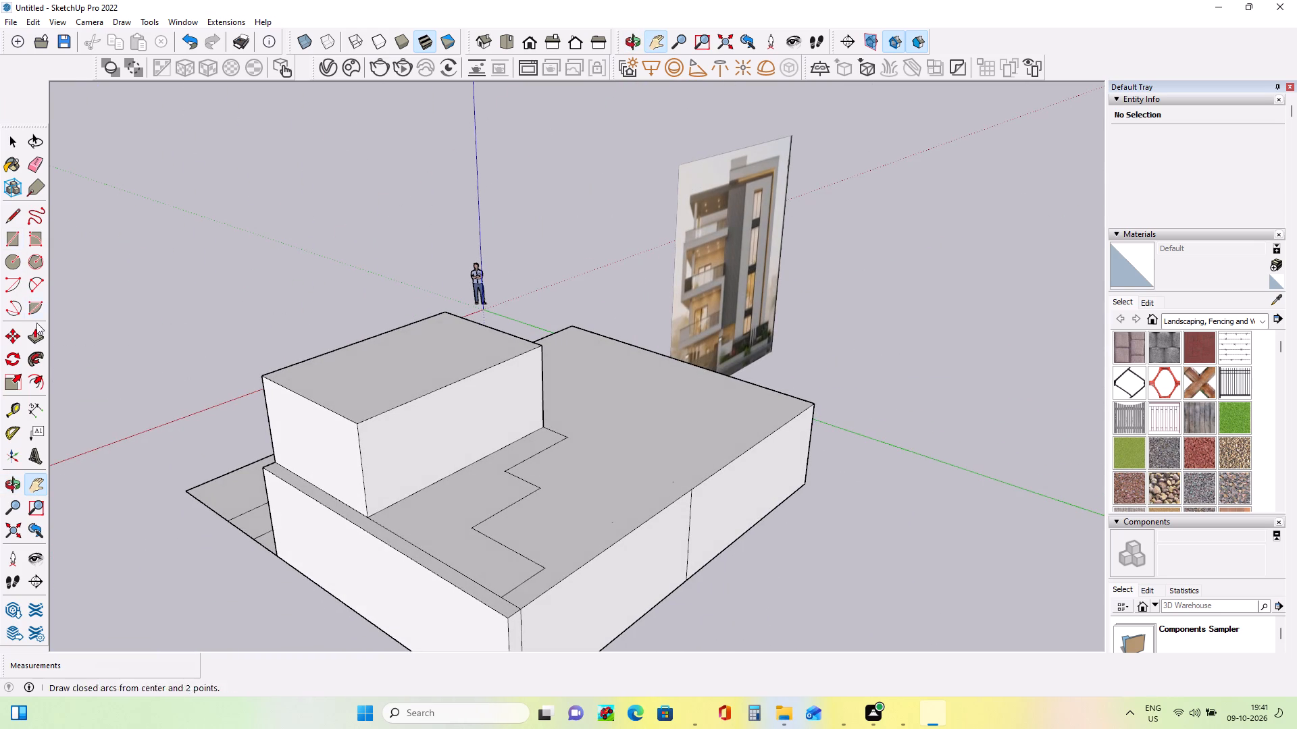
Push/Pull the raised block's rear face backward in successive pulls over the stepped courtyard outline, ending with about 1' 7 5/8".
{"action": "left_click", "coordinate": [37, 333]}
{"action": "left_click", "coordinate": [433, 446]}
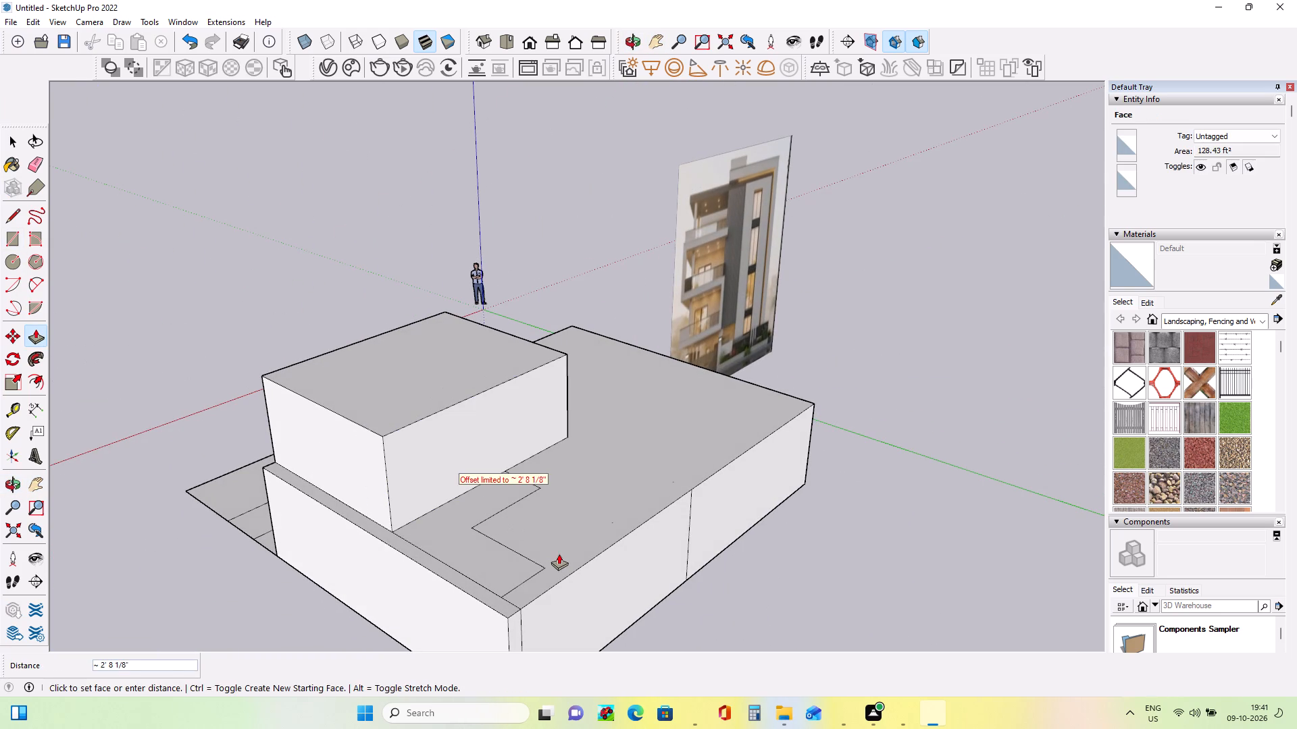
{"action": "left_click", "coordinate": [559, 553]}
{"action": "left_click", "coordinate": [496, 448]}
{"action": "left_click", "coordinate": [591, 531]}
{"action": "left_click", "coordinate": [519, 465]}
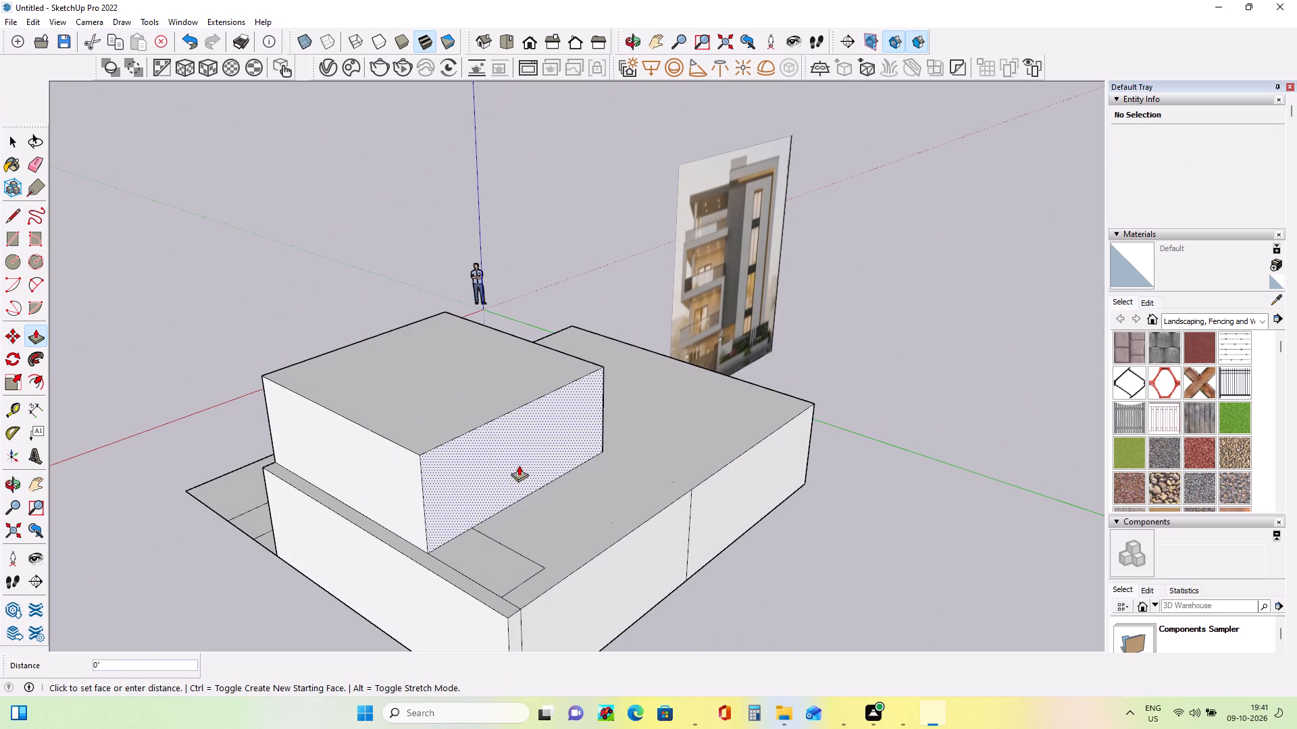
{"action": "left_click", "coordinate": [613, 559]}
{"action": "left_click", "coordinate": [584, 505]}
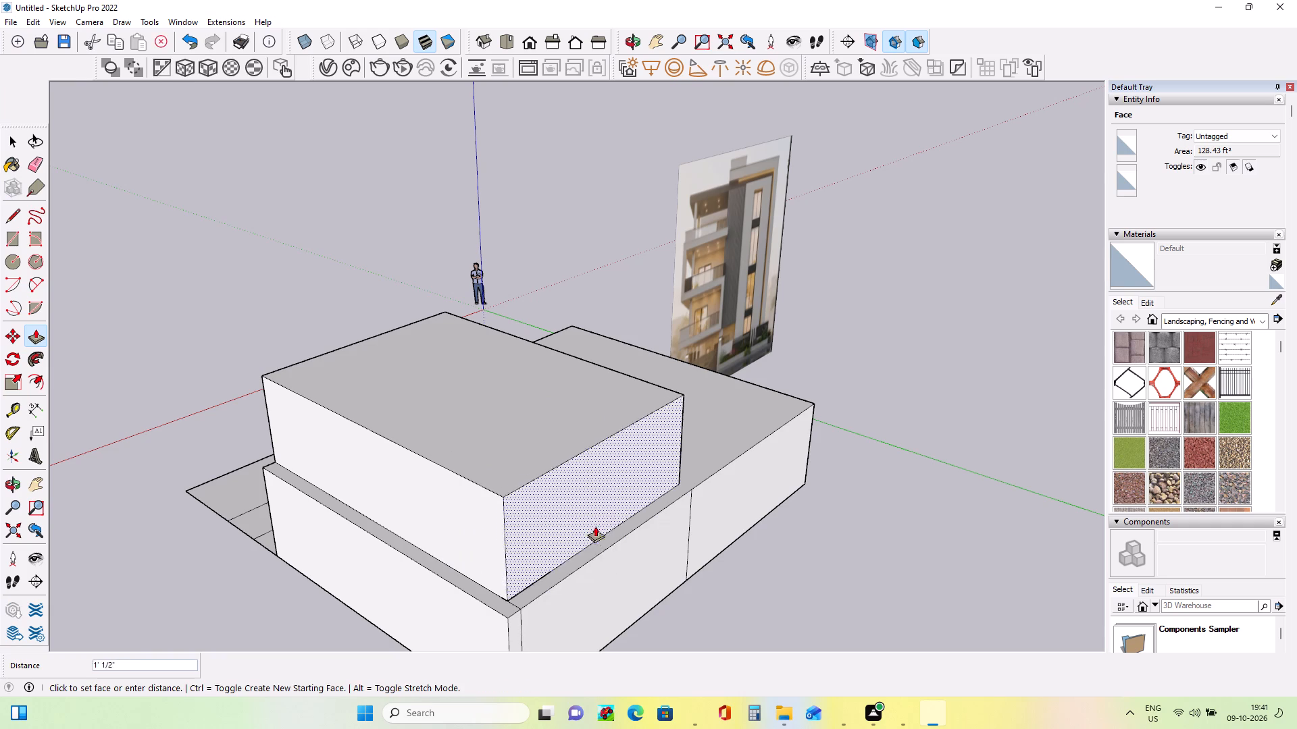
{"action": "left_click", "coordinate": [617, 562]}
Push/Pull the raised block's outer side face outward about 1' 1", flush with the ground-floor side wall.
{"action": "middle_click_drag", "start_coordinate": [492, 534], "coordinate": [1228, 557]}
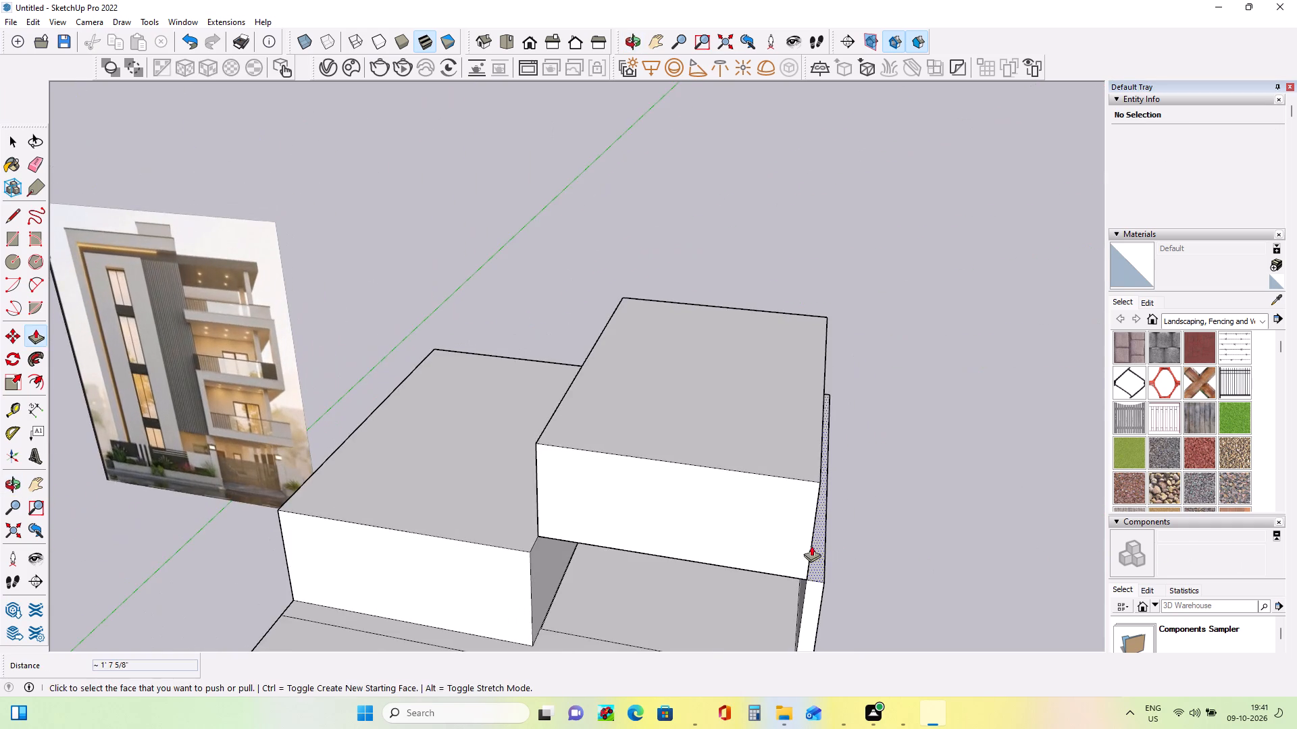
{"action": "middle_click_drag", "start_coordinate": [812, 545], "coordinate": [865, 543]}
{"action": "middle_click_drag", "start_coordinate": [866, 540], "coordinate": [878, 450]}
{"action": "scroll", "coordinate": [984, 583], "scroll_direction": "down", "scroll_amount": 2}
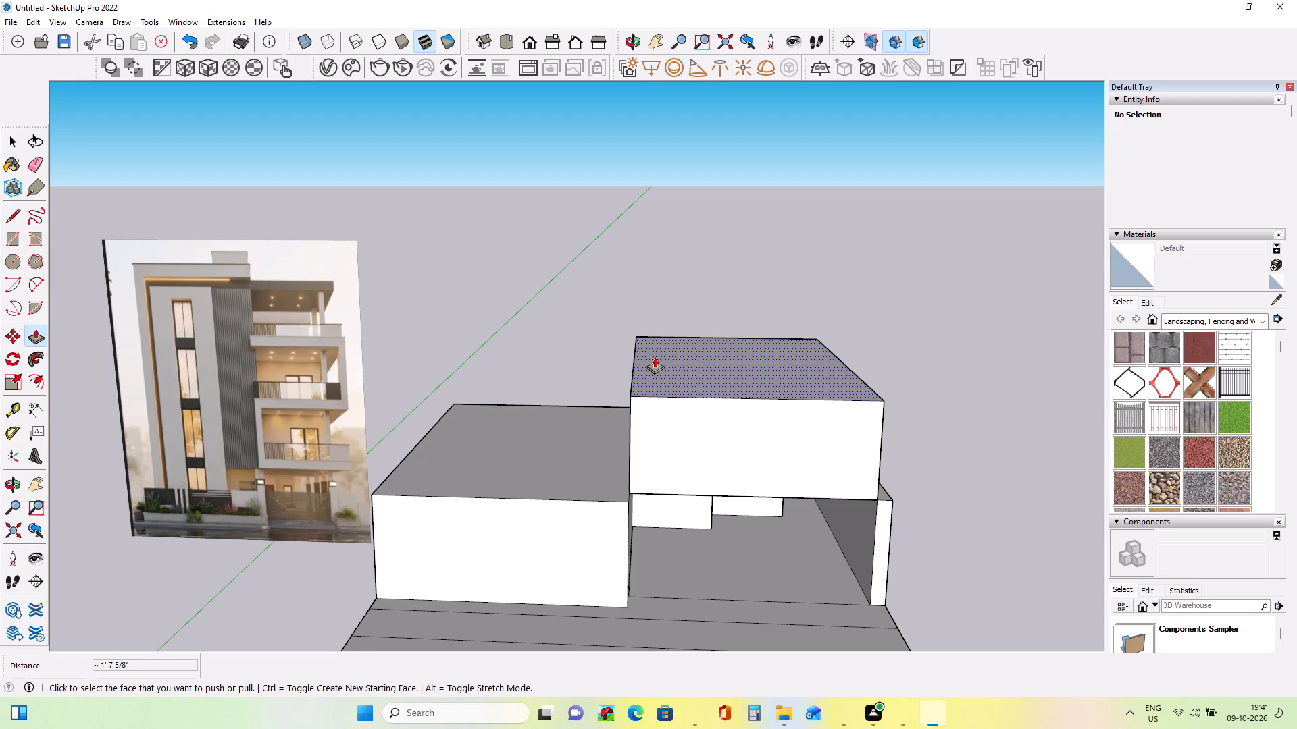
{"action": "middle_click_drag", "start_coordinate": [881, 478], "coordinate": [879, 465]}
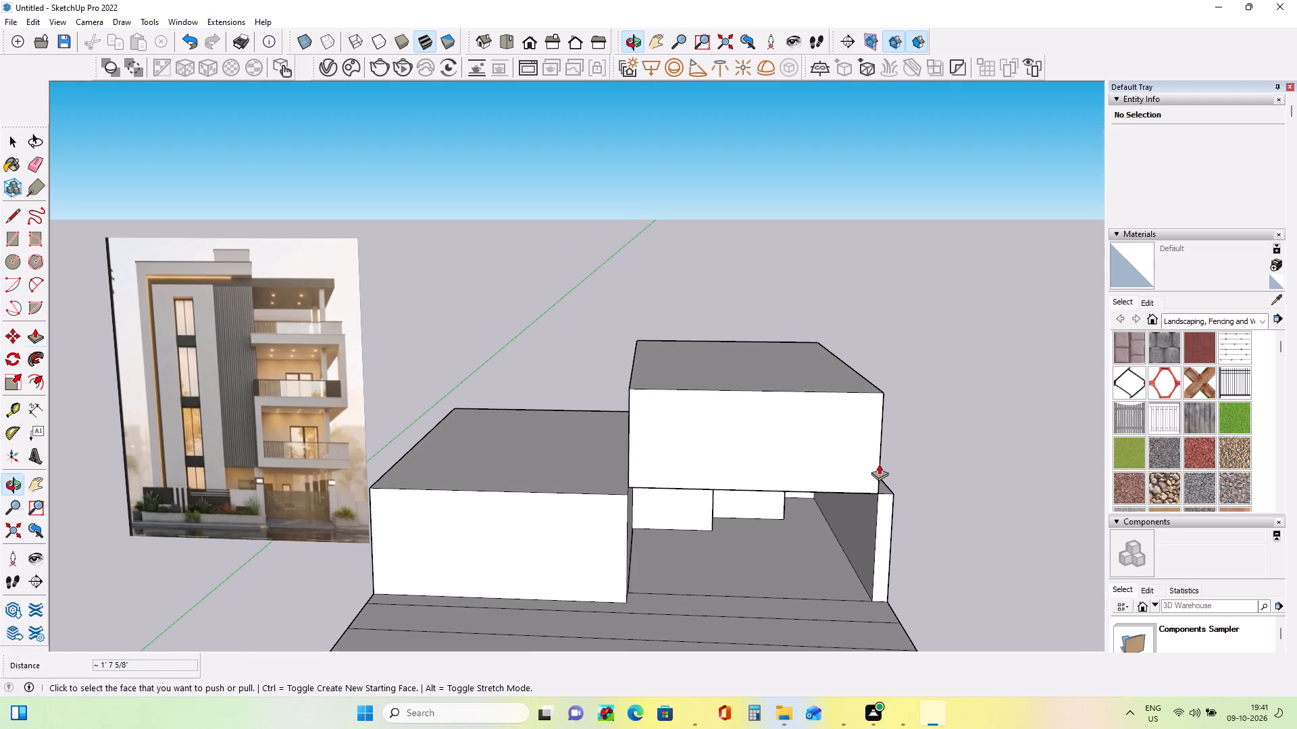
{"action": "middle_click_drag", "start_coordinate": [823, 459], "coordinate": [849, 461]}
{"action": "middle_click", "coordinate": [849, 461]}
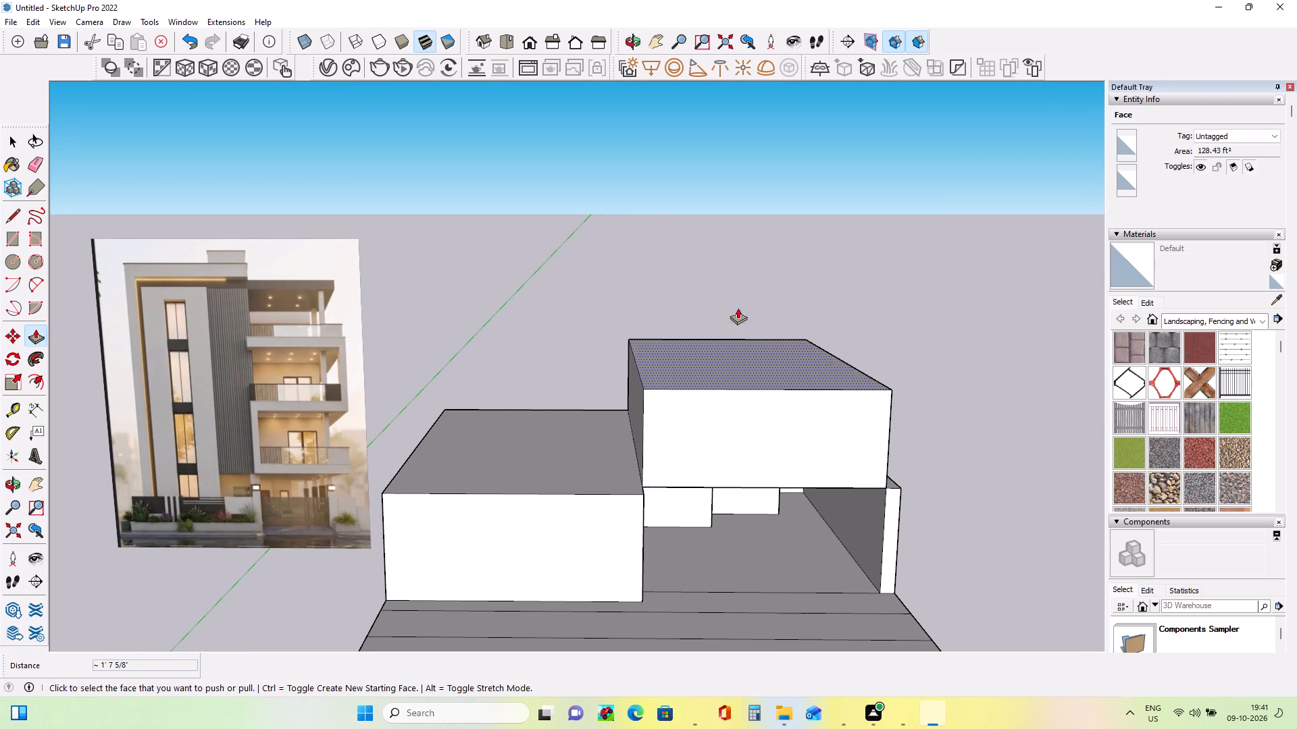
{"action": "left_click", "coordinate": [14, 245]}
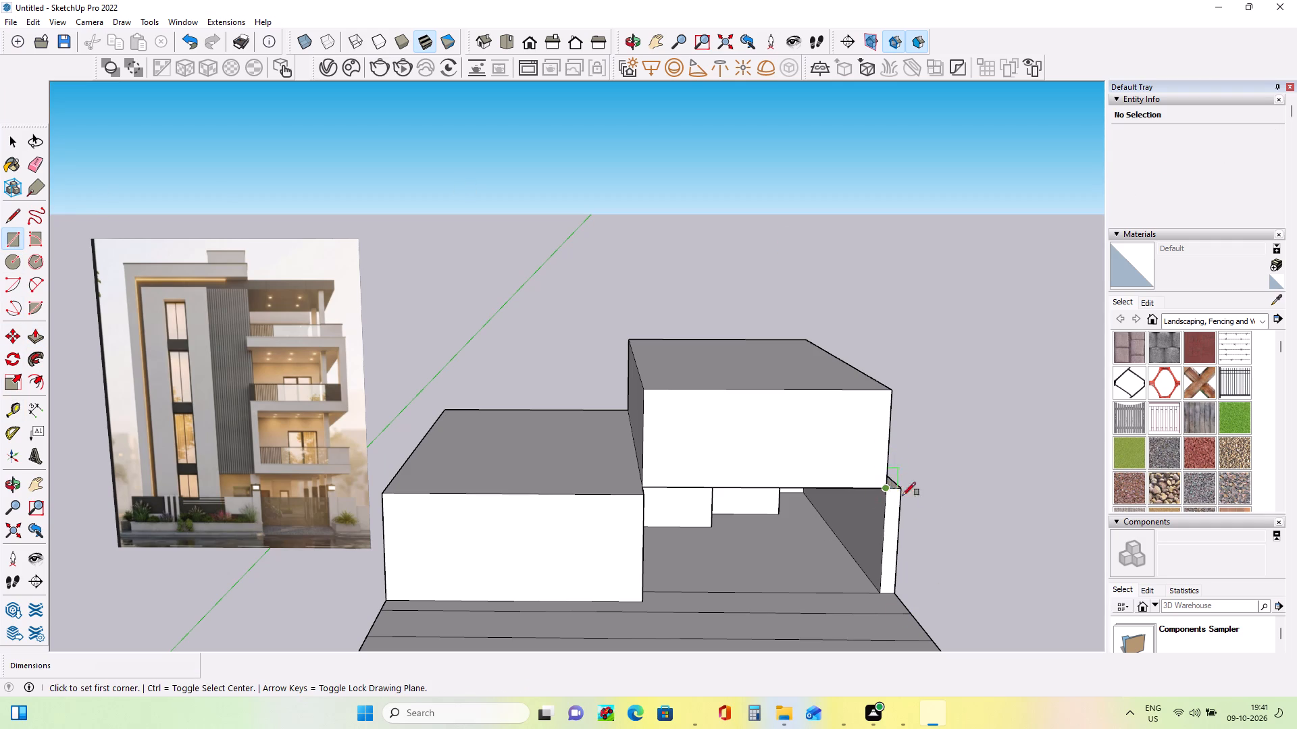
{"action": "middle_click_drag", "start_coordinate": [930, 508], "coordinate": [716, 522]}
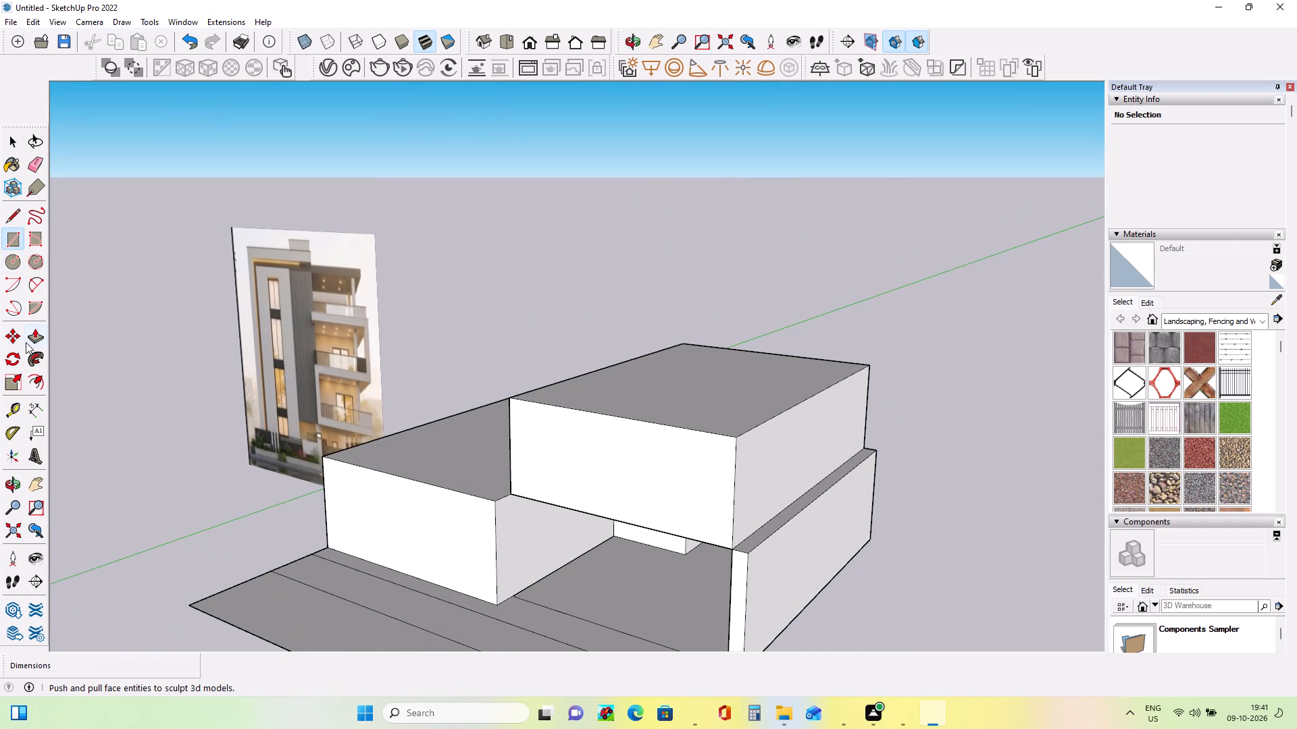
{"action": "left_click", "coordinate": [34, 342]}
{"action": "left_click", "coordinate": [793, 479]}
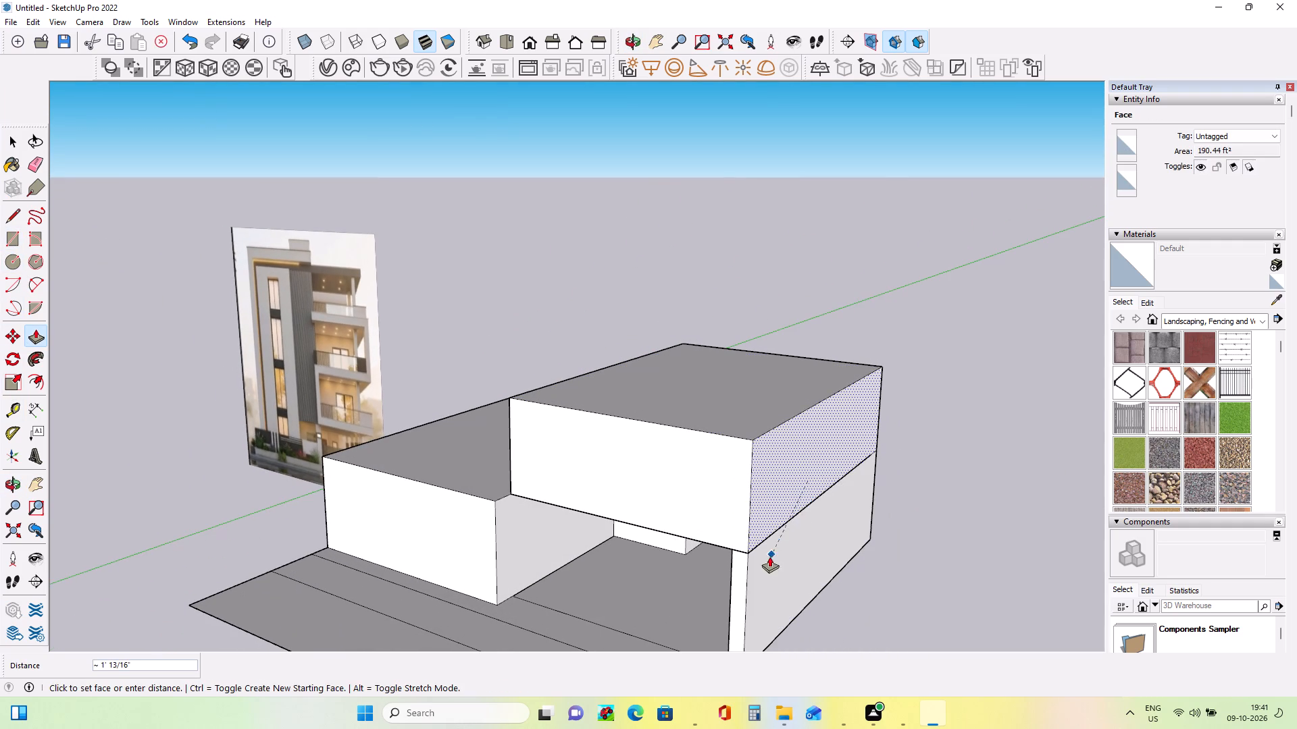
{"action": "left_click", "coordinate": [769, 556]}
Draw a rectangle about 18' 9" by 1' 1" along the bottom of the raised block's front face as a slab band.
{"action": "middle_click_drag", "start_coordinate": [756, 522], "coordinate": [919, 512]}
{"action": "middle_click", "coordinate": [925, 528]}
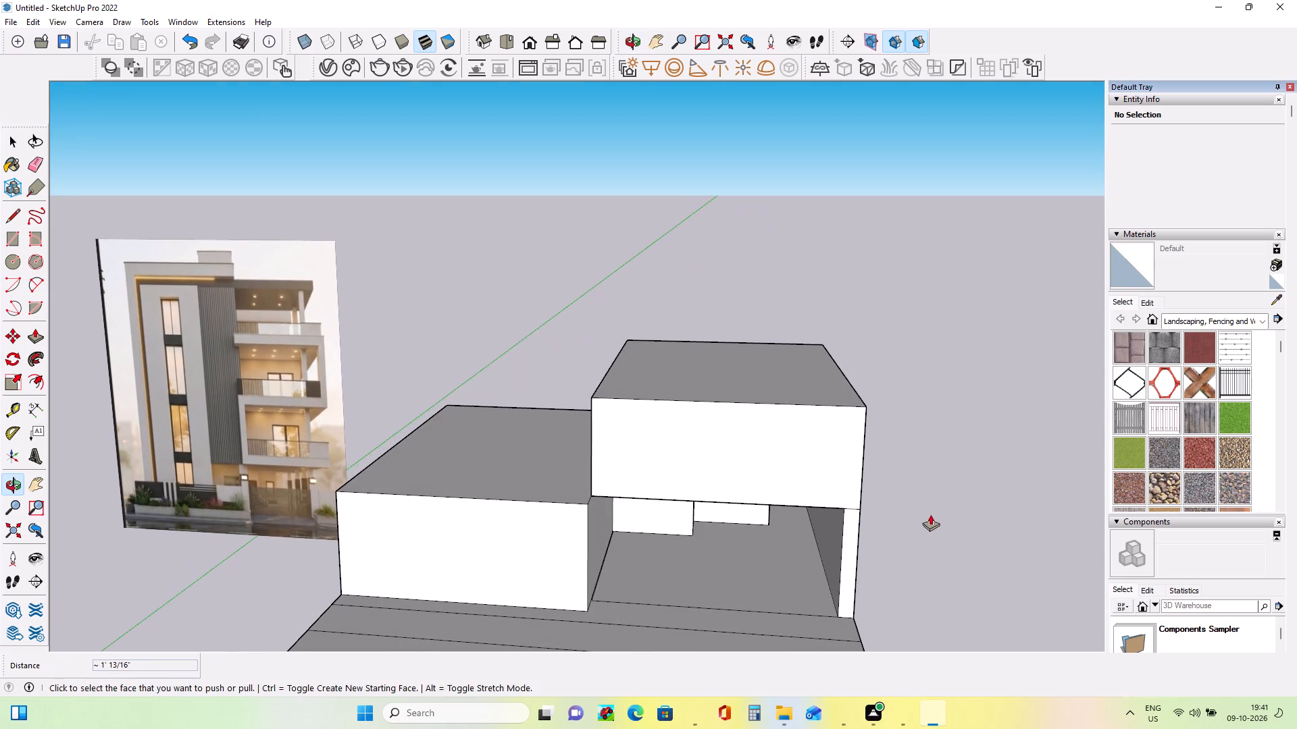
{"action": "left_click", "coordinate": [7, 246]}
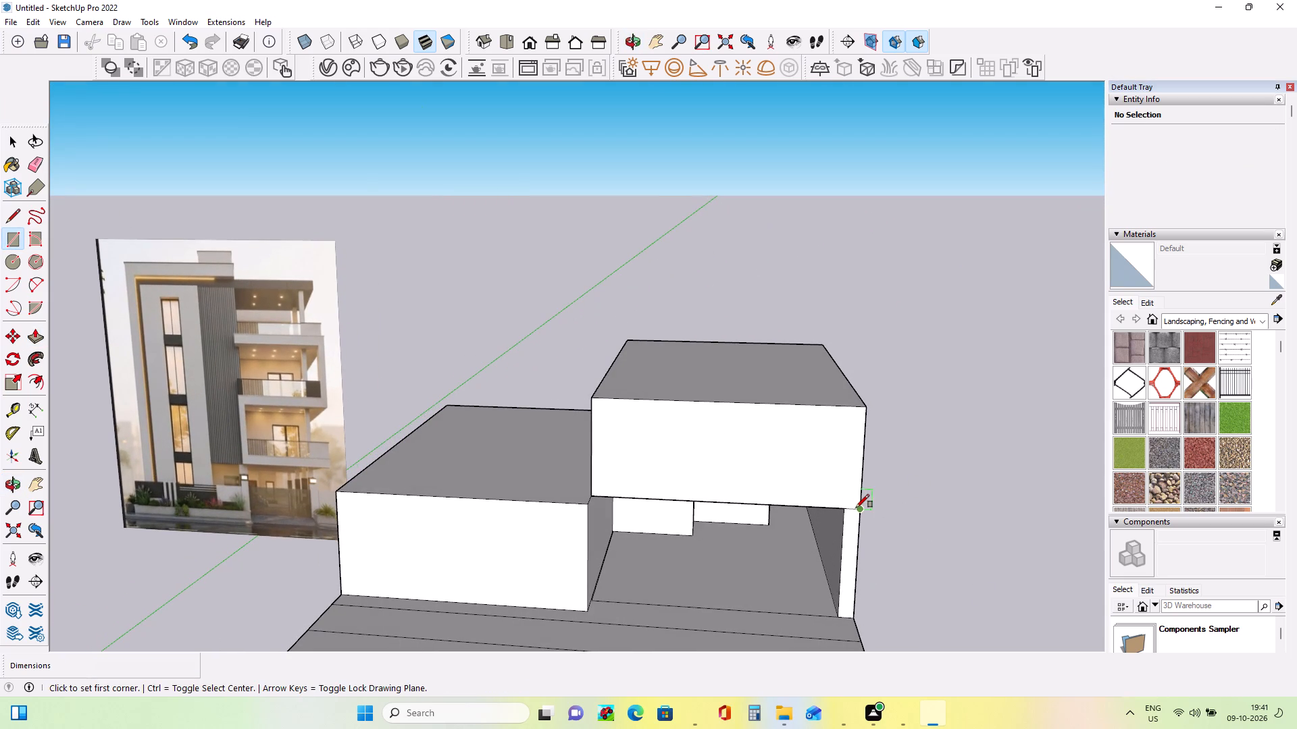
{"action": "left_click", "coordinate": [857, 508]}
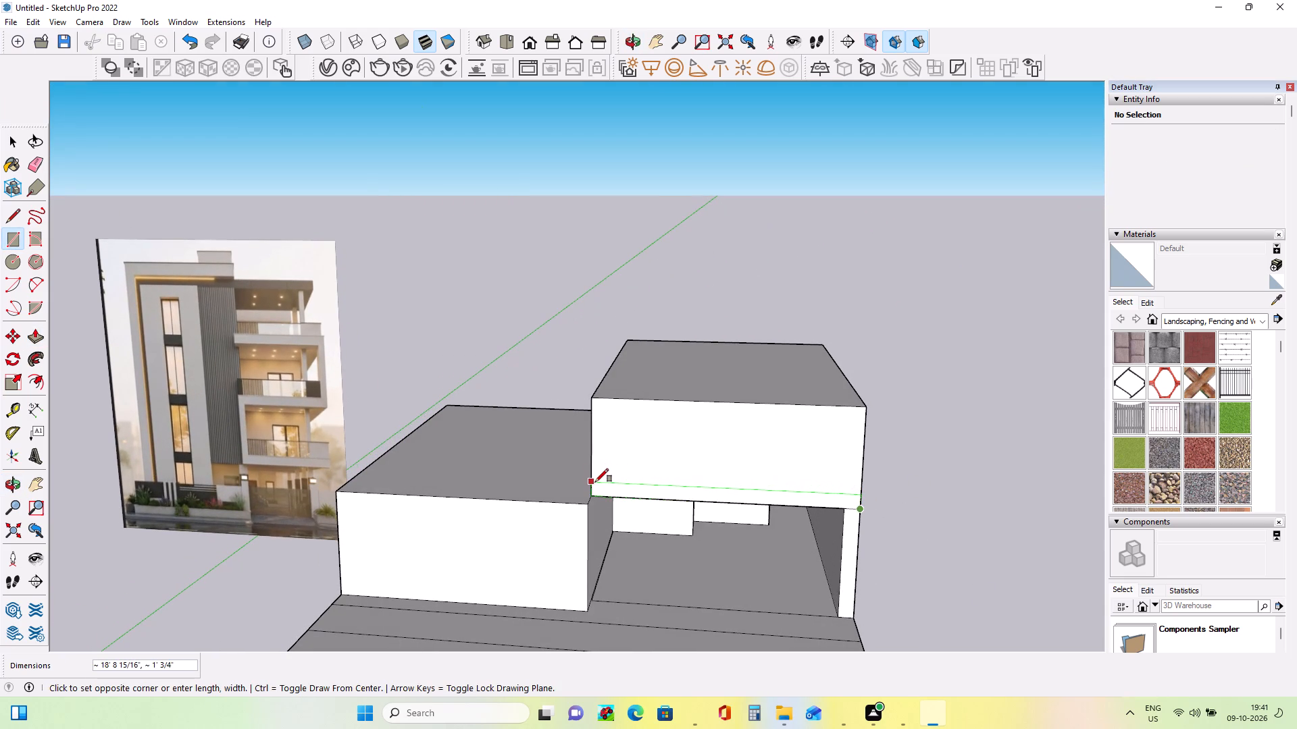
{"action": "left_click", "coordinate": [595, 482]}
Push/Pull the slab band at the bottom of the raised block's front face forward 11 5/8".
{"action": "middle_click_drag", "start_coordinate": [836, 487], "coordinate": [909, 526]}
{"action": "middle_click_drag", "start_coordinate": [732, 533], "coordinate": [719, 520]}
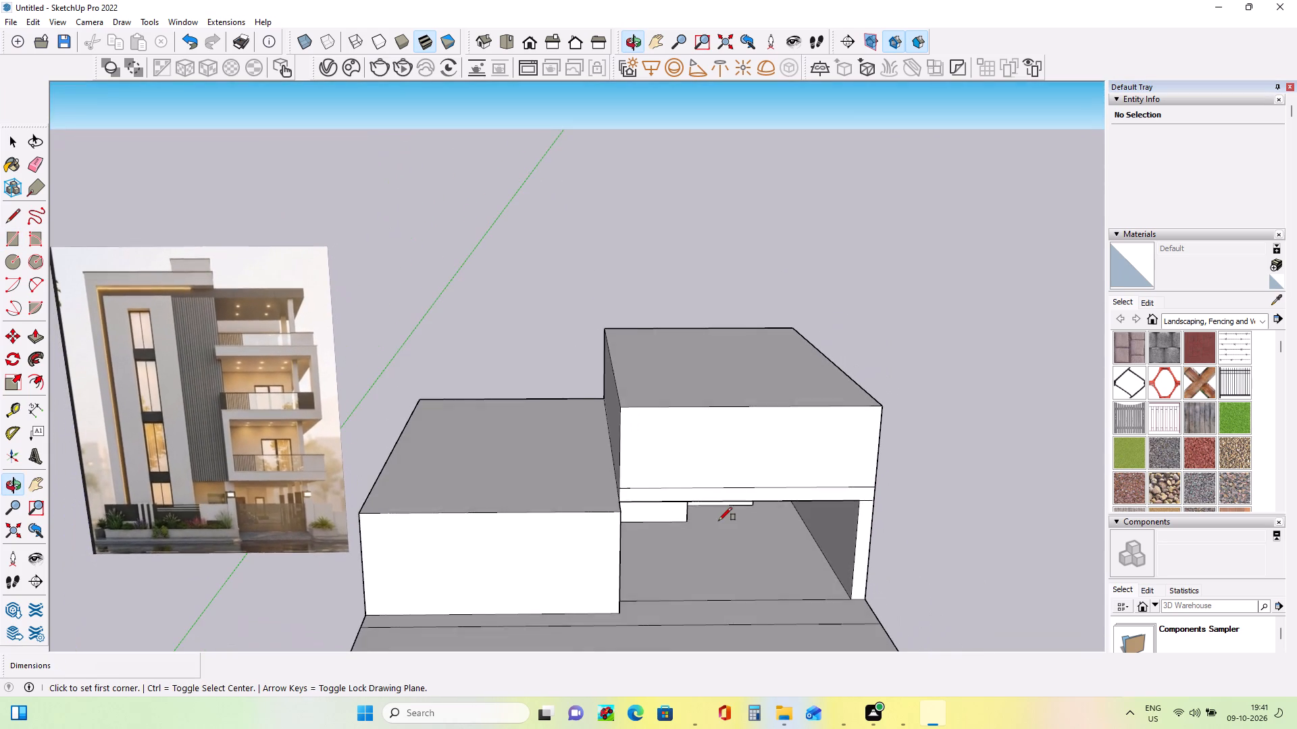
{"action": "middle_click_drag", "start_coordinate": [817, 492], "coordinate": [730, 512]}
{"action": "middle_click_drag", "start_coordinate": [742, 521], "coordinate": [762, 520]}
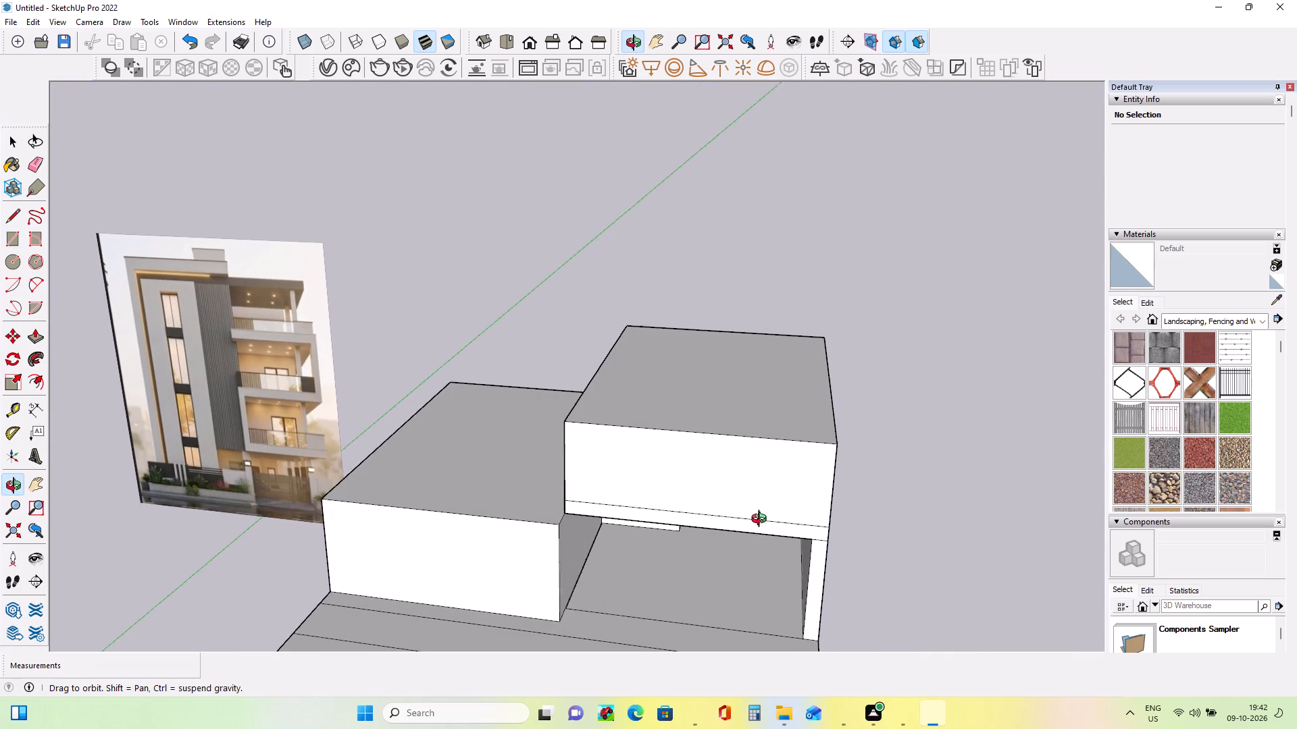
{"action": "middle_click_drag", "start_coordinate": [762, 520], "coordinate": [787, 517]}
{"action": "middle_click", "coordinate": [787, 517]}
{"action": "middle_click_drag", "start_coordinate": [785, 541], "coordinate": [805, 541]}
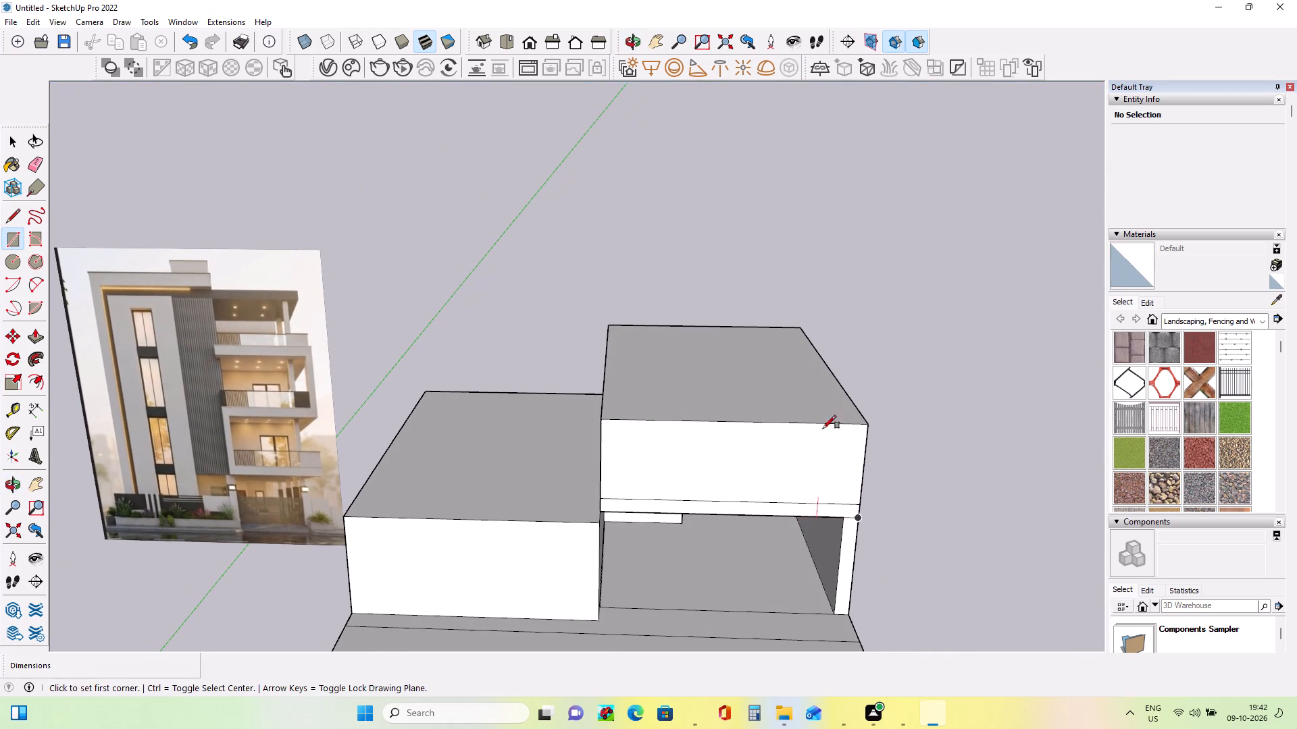
{"action": "left_click", "coordinate": [32, 340]}
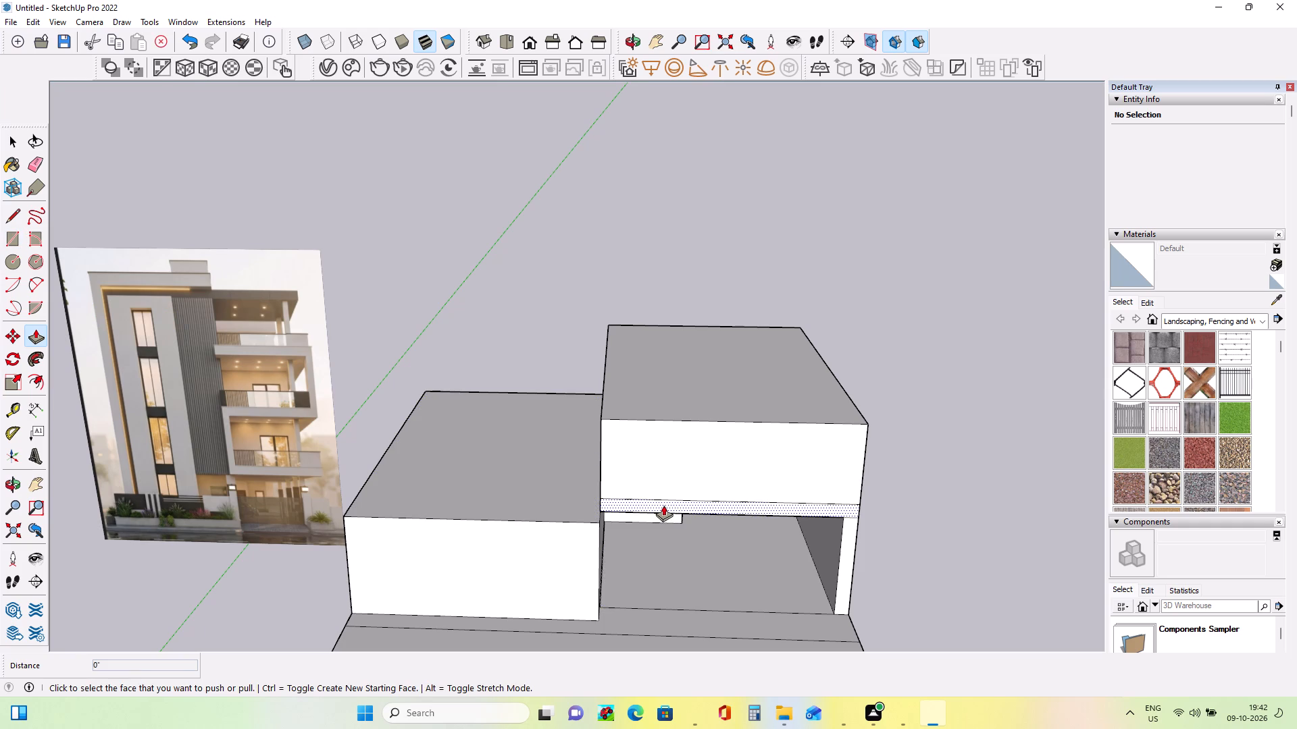
{"action": "left_click", "coordinate": [663, 505]}
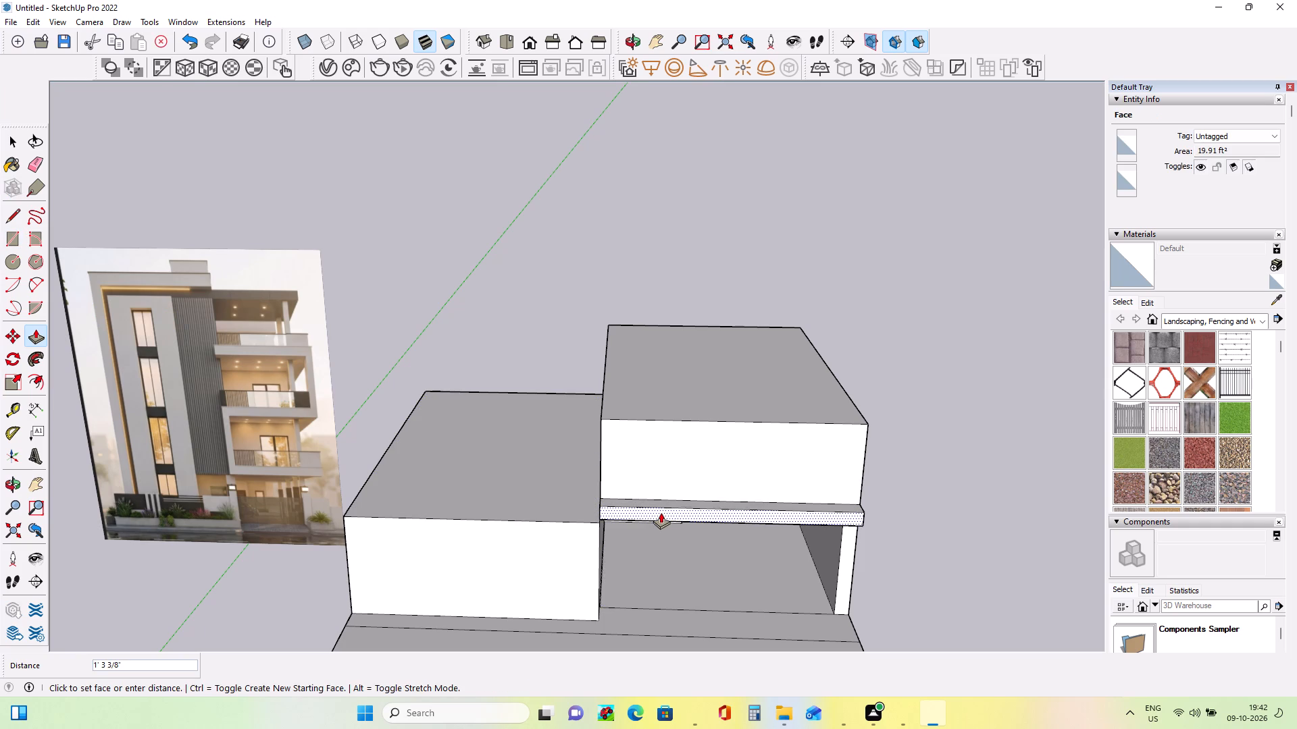
{"action": "left_click", "coordinate": [662, 511]}
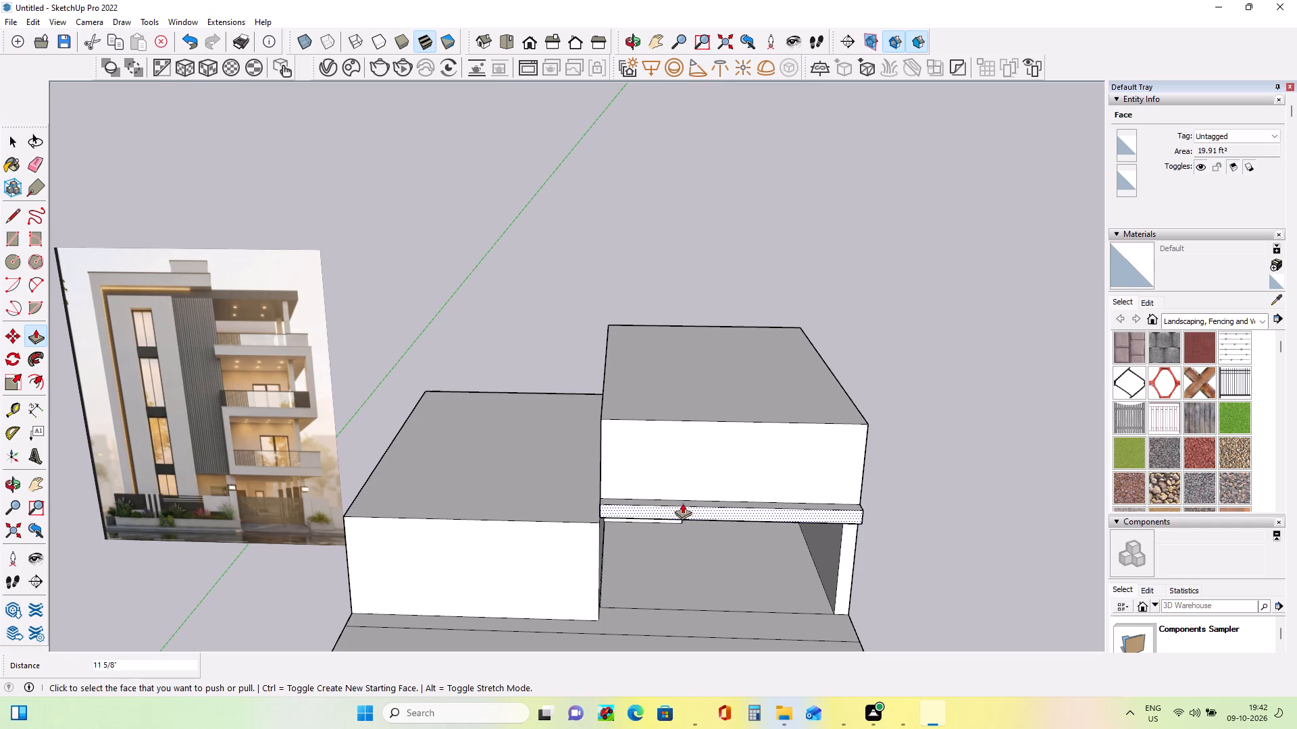
Push/Pull the raised block's front face above the slab band inward about 8' 6" to form a balcony floor.
{"action": "left_click", "coordinate": [726, 465]}
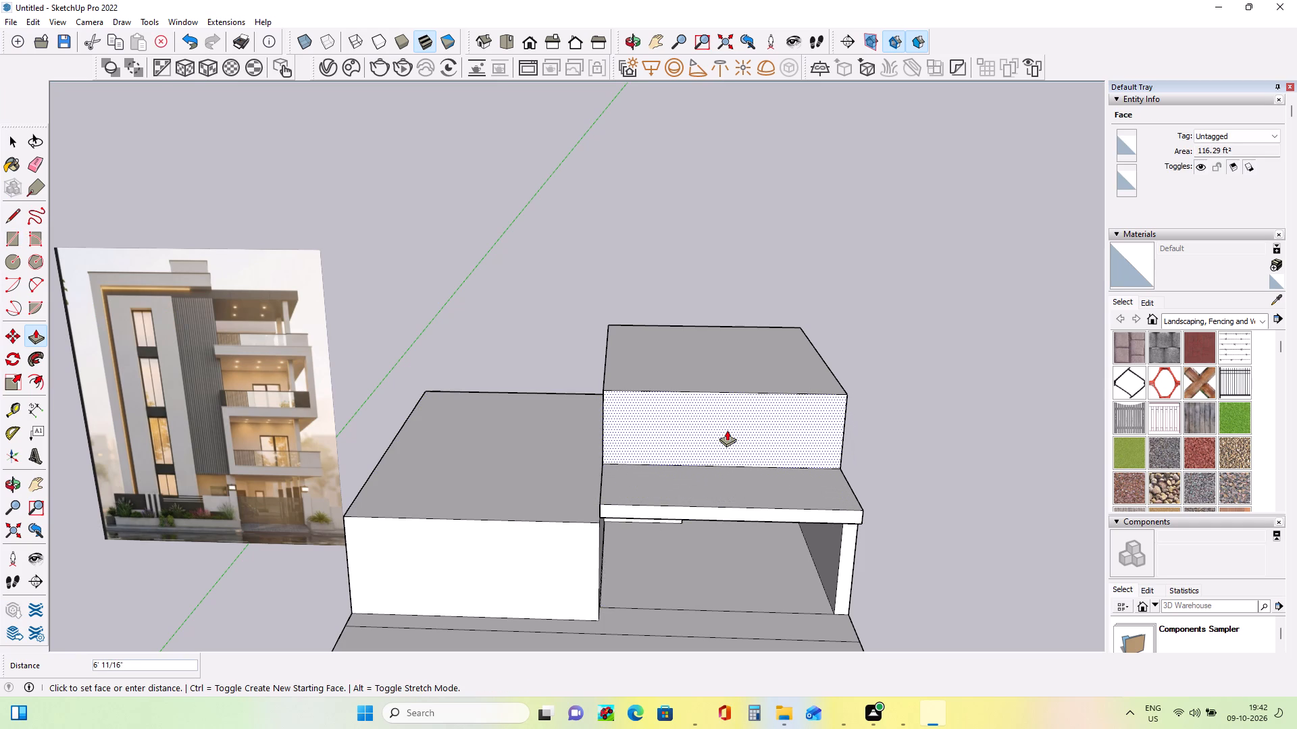
{"action": "left_click", "coordinate": [729, 418]}
{"action": "middle_click_drag", "start_coordinate": [800, 490], "coordinate": [752, 502]}
{"action": "middle_click_drag", "start_coordinate": [755, 502], "coordinate": [902, 454]}
{"action": "middle_click_drag", "start_coordinate": [738, 479], "coordinate": [740, 507]}
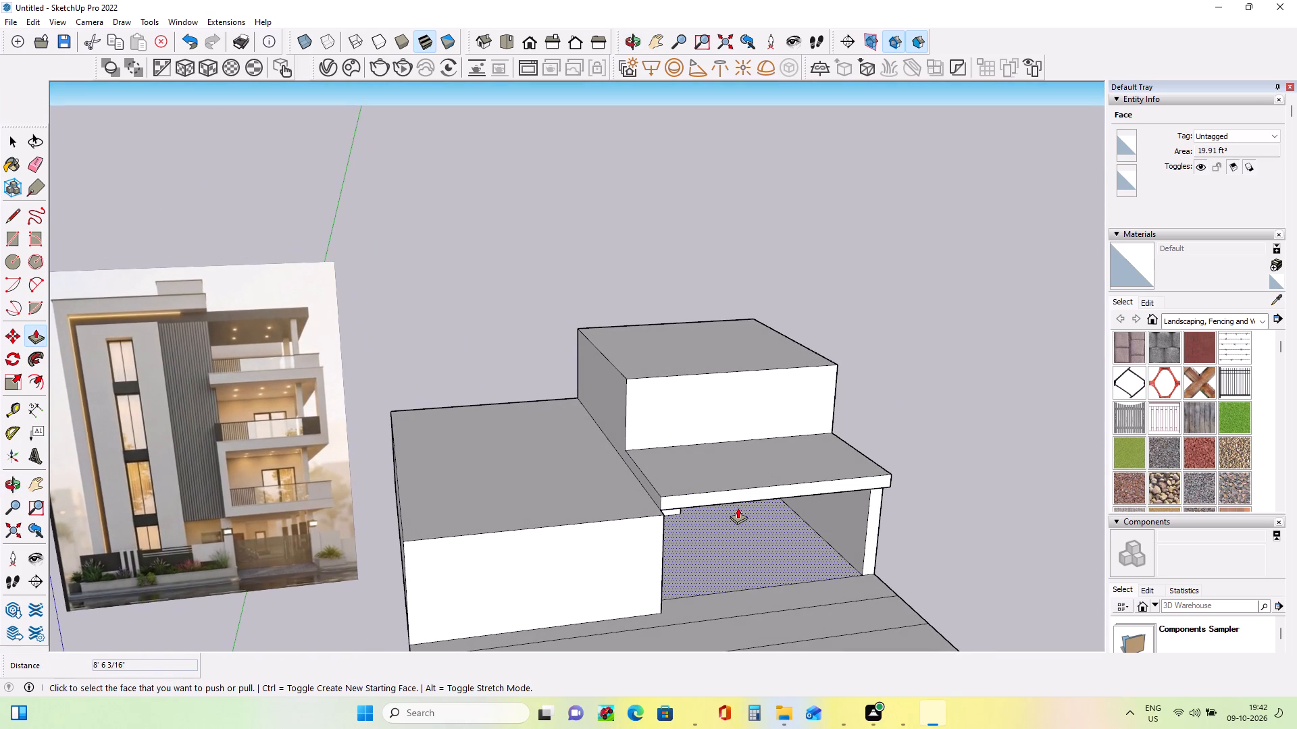
{"action": "middle_click_drag", "start_coordinate": [736, 516], "coordinate": [736, 522]}
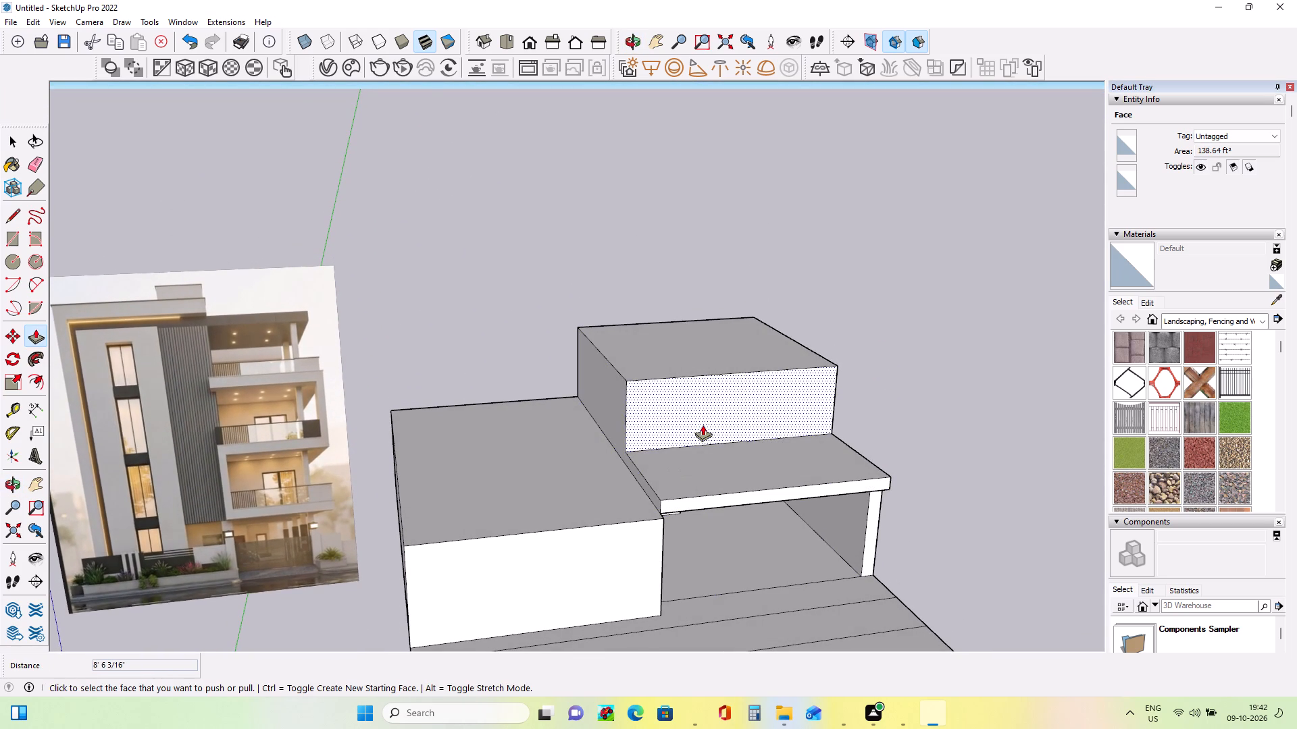
Draw a rectangle about 17' 8" by 1' 1" along the bottom of the raised block's side face toward the lower block.
{"action": "middle_click_drag", "start_coordinate": [705, 426], "coordinate": [744, 438]}
{"action": "left_click", "coordinate": [17, 229]}
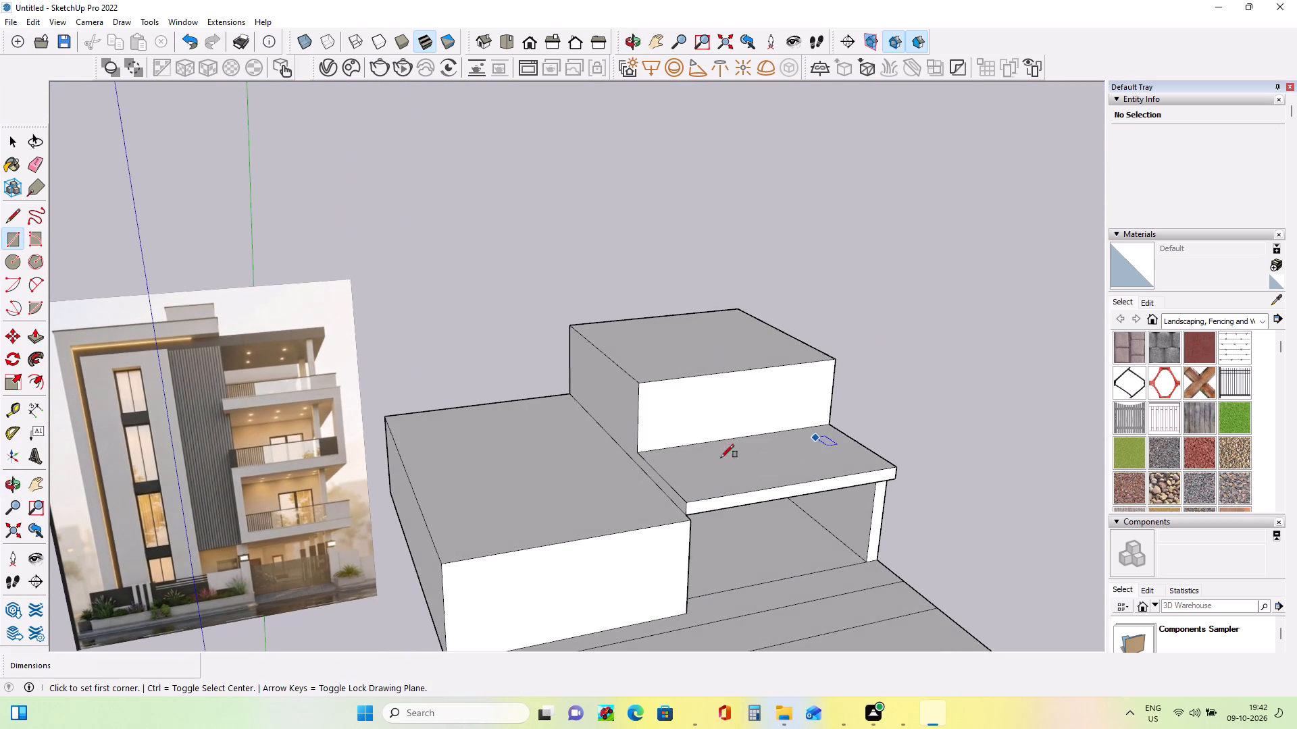
{"action": "left_click", "coordinate": [640, 452]}
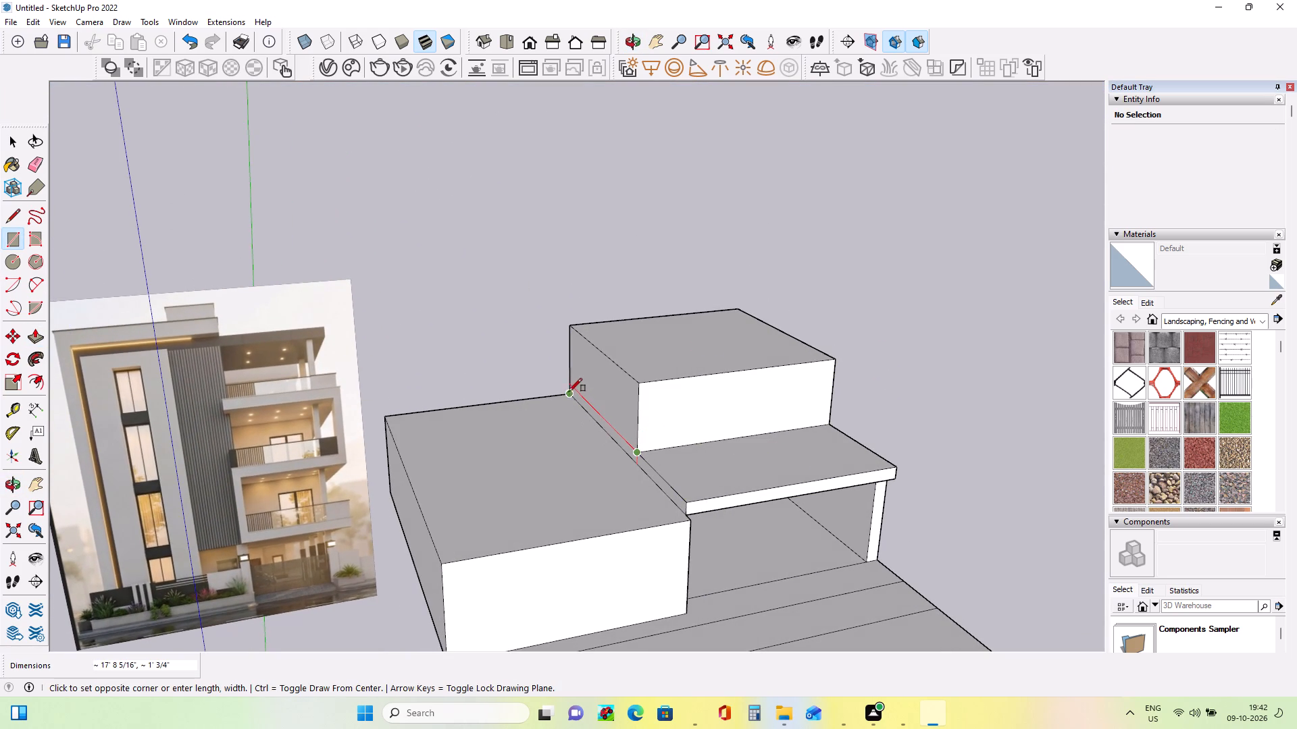
{"action": "left_click", "coordinate": [567, 389]}
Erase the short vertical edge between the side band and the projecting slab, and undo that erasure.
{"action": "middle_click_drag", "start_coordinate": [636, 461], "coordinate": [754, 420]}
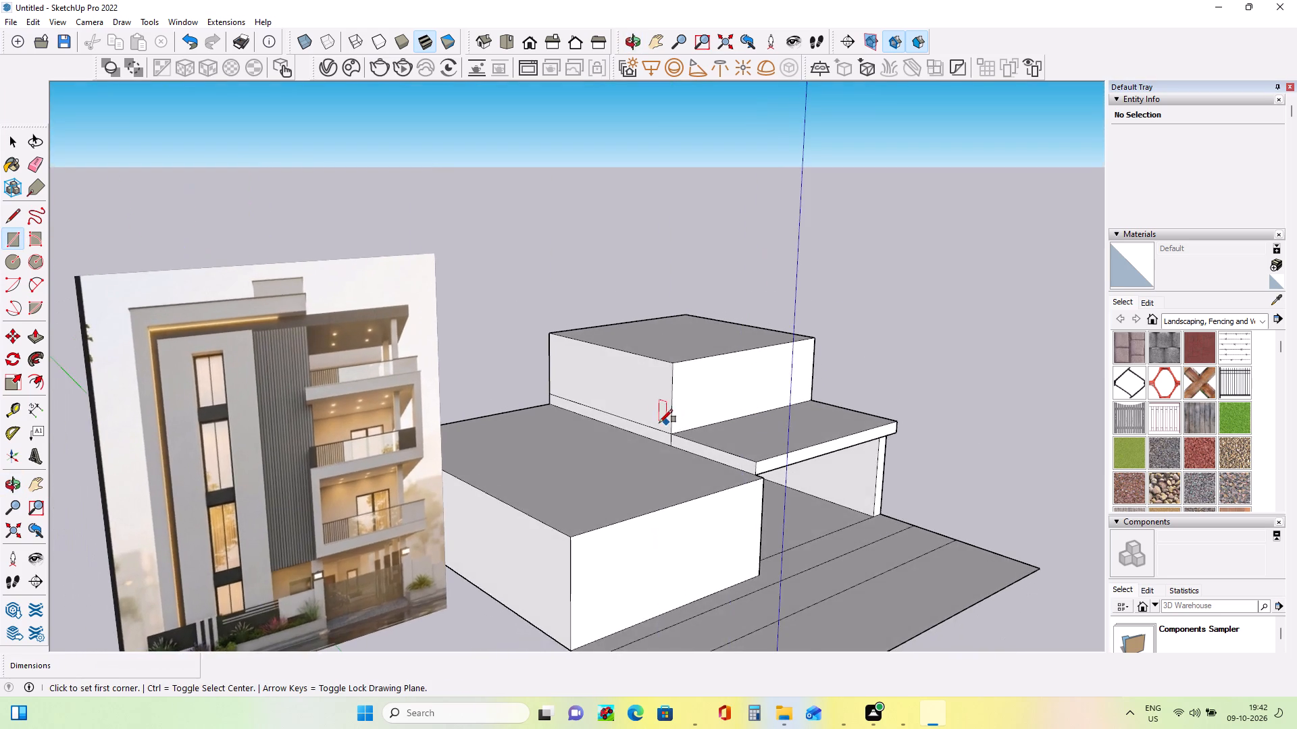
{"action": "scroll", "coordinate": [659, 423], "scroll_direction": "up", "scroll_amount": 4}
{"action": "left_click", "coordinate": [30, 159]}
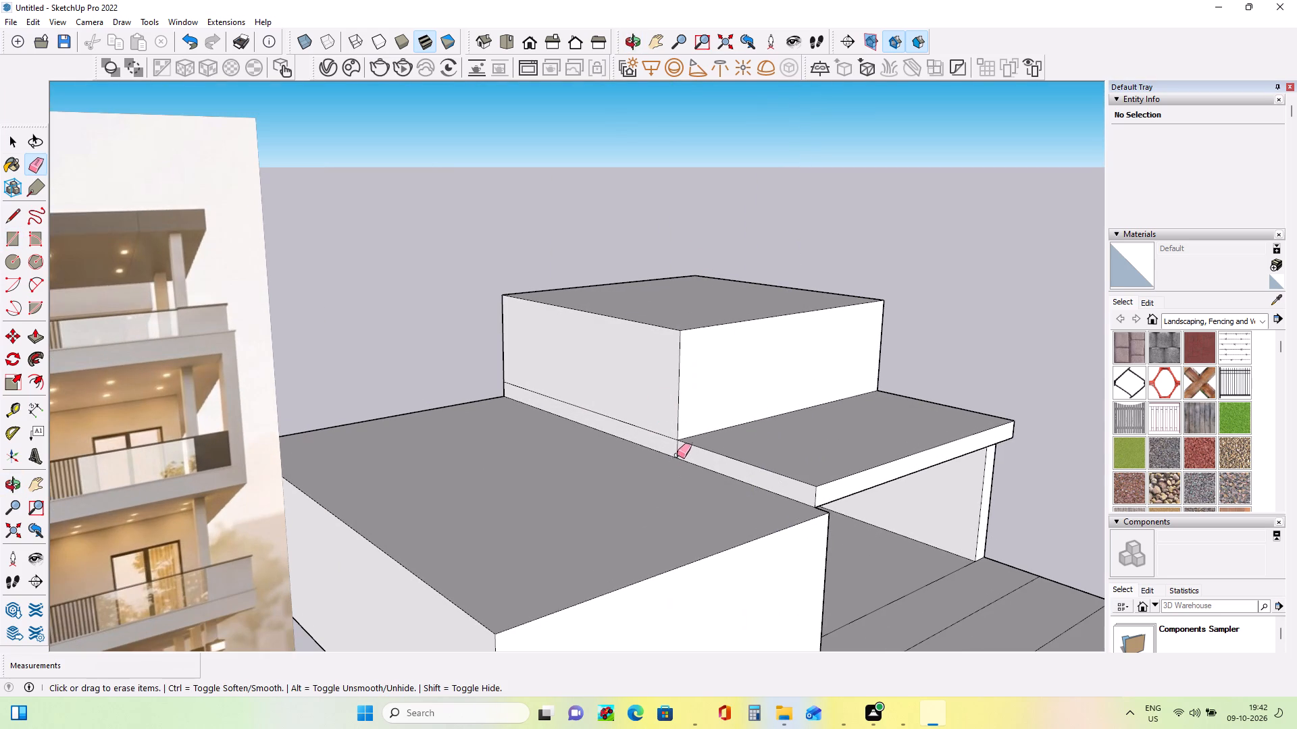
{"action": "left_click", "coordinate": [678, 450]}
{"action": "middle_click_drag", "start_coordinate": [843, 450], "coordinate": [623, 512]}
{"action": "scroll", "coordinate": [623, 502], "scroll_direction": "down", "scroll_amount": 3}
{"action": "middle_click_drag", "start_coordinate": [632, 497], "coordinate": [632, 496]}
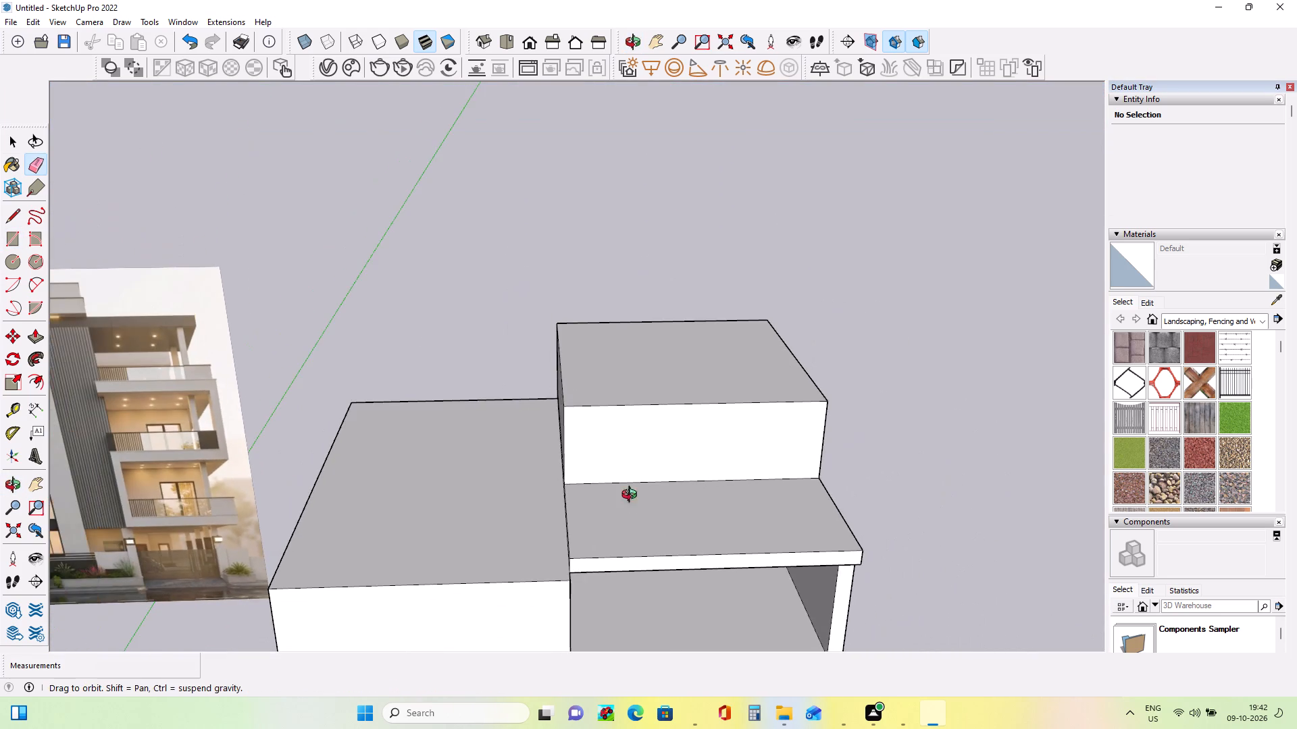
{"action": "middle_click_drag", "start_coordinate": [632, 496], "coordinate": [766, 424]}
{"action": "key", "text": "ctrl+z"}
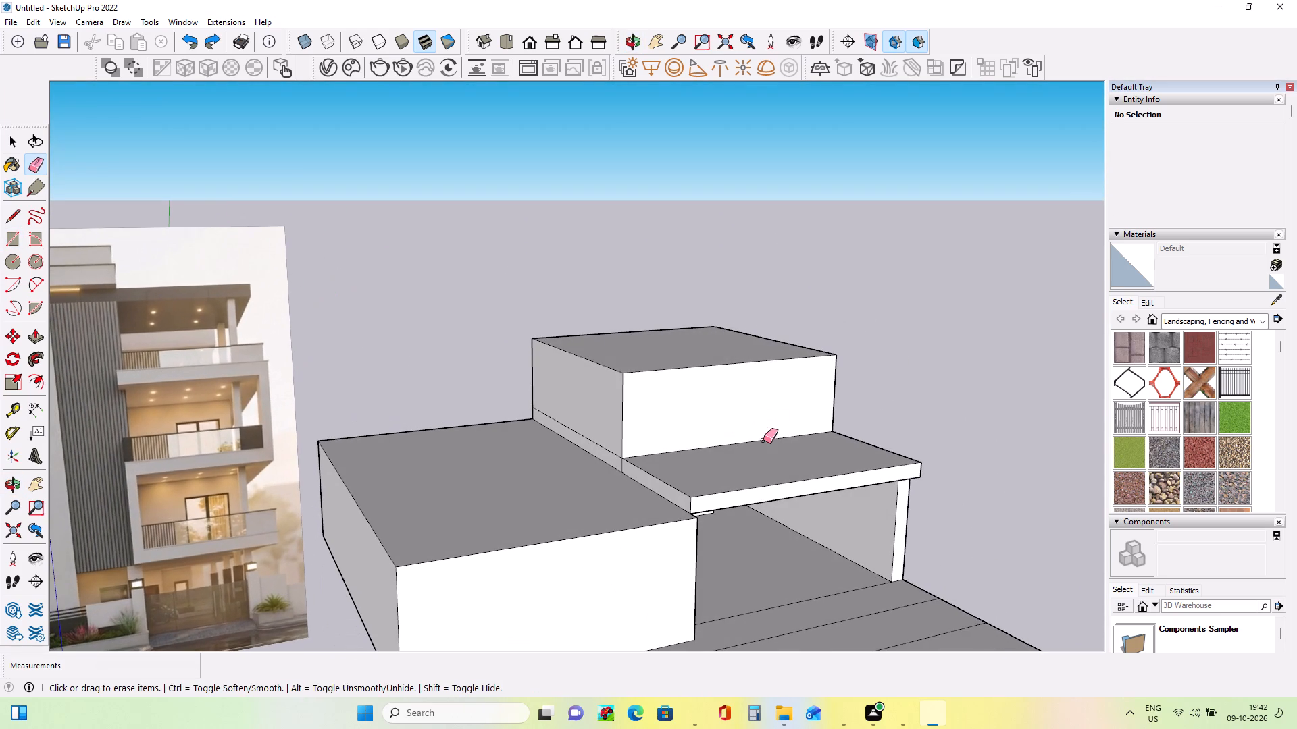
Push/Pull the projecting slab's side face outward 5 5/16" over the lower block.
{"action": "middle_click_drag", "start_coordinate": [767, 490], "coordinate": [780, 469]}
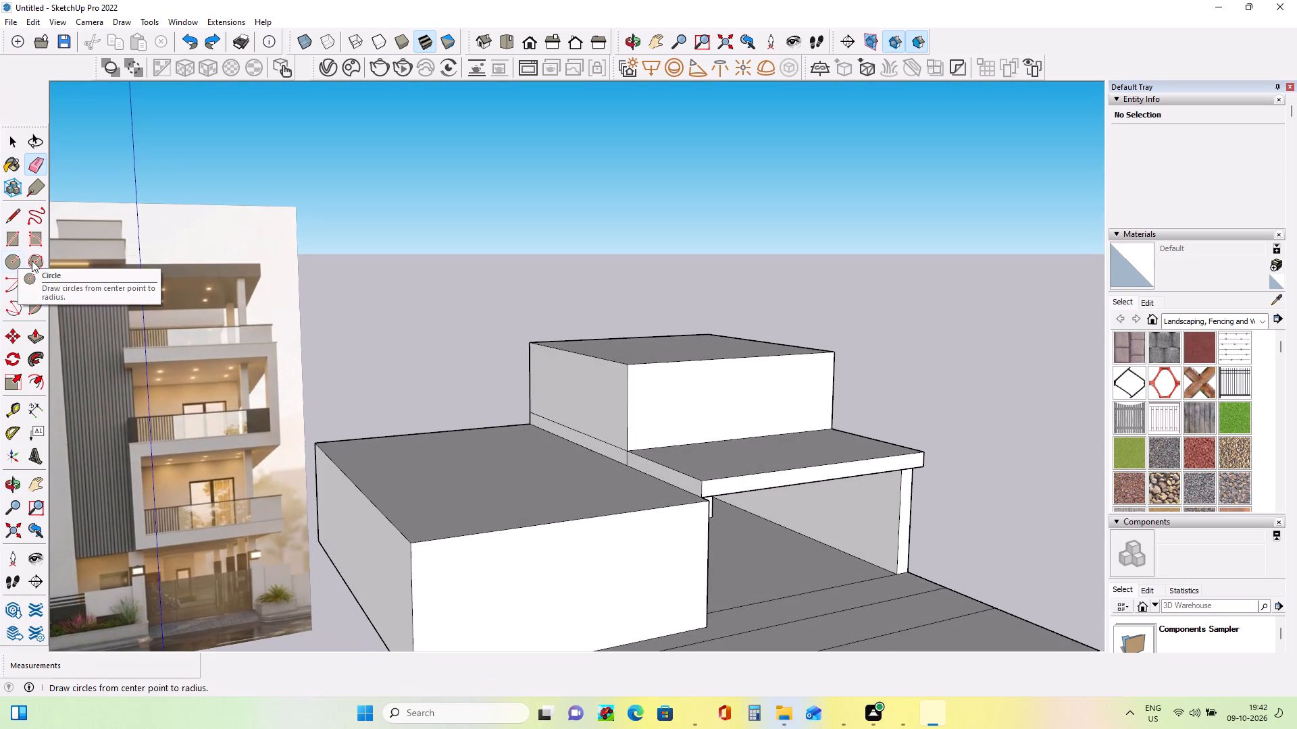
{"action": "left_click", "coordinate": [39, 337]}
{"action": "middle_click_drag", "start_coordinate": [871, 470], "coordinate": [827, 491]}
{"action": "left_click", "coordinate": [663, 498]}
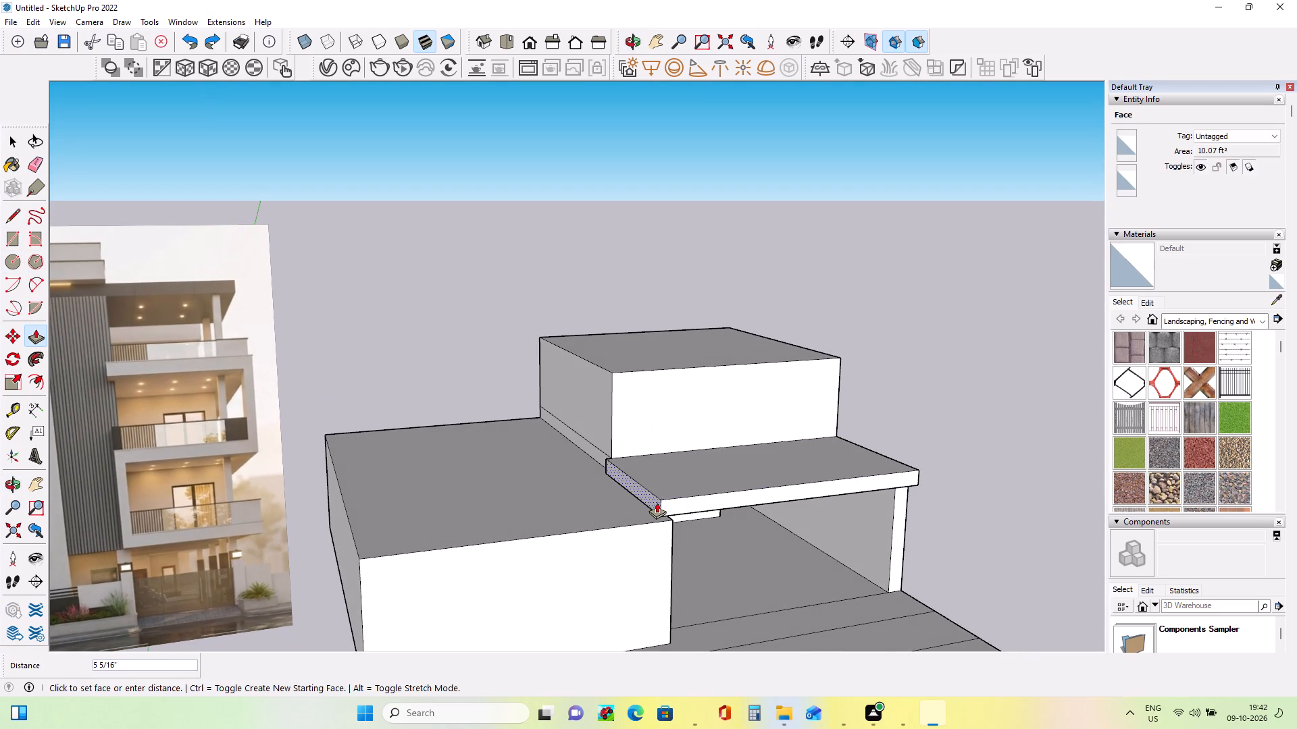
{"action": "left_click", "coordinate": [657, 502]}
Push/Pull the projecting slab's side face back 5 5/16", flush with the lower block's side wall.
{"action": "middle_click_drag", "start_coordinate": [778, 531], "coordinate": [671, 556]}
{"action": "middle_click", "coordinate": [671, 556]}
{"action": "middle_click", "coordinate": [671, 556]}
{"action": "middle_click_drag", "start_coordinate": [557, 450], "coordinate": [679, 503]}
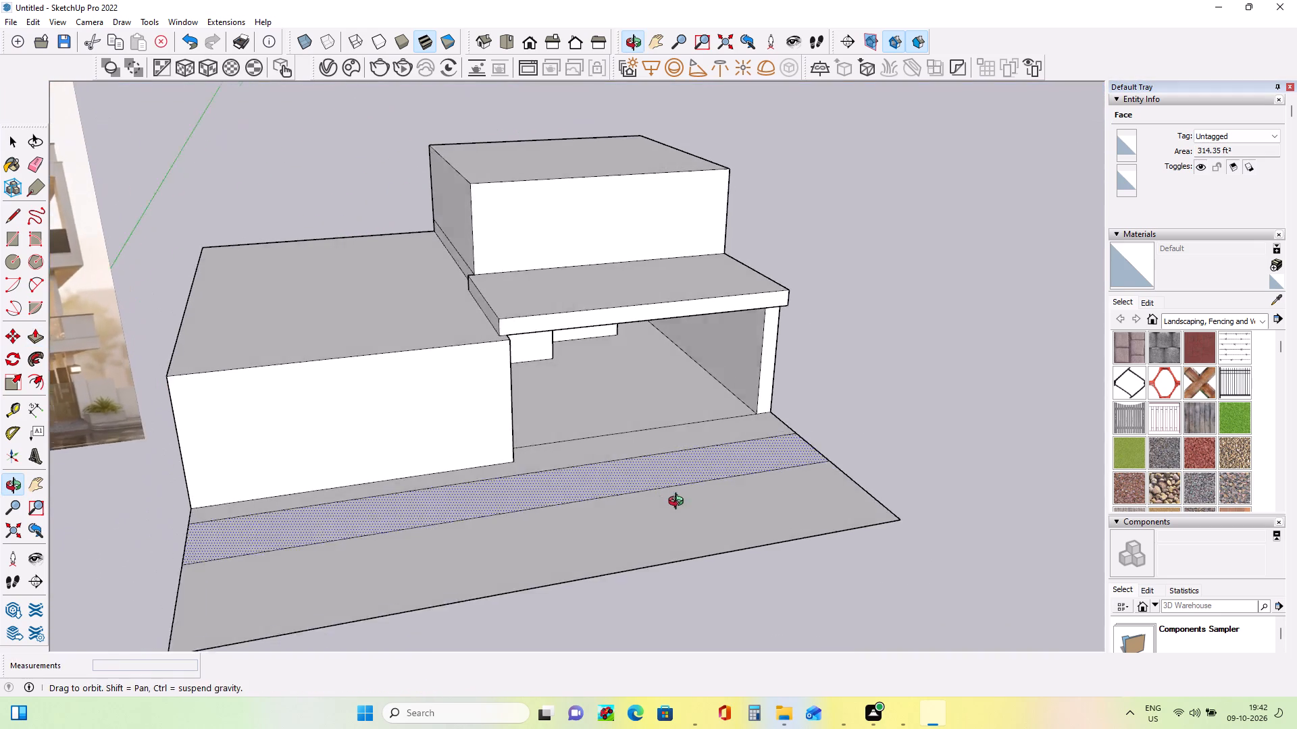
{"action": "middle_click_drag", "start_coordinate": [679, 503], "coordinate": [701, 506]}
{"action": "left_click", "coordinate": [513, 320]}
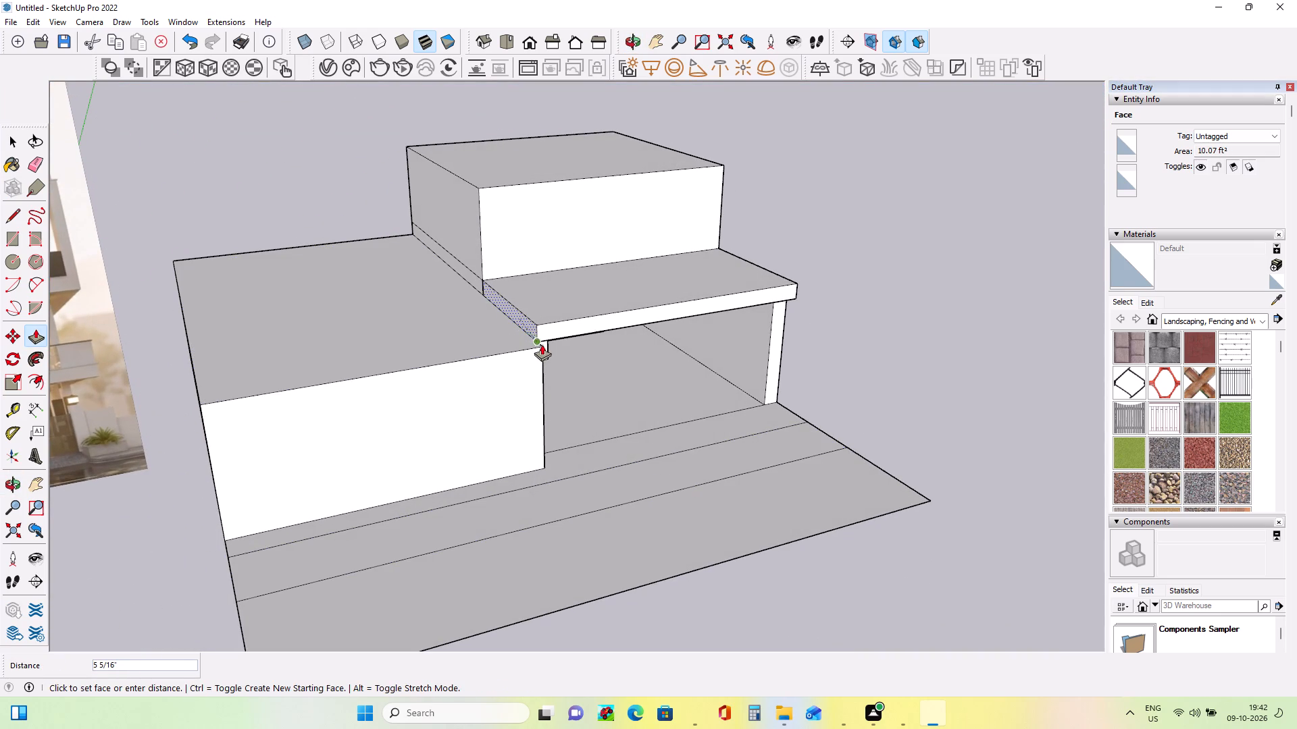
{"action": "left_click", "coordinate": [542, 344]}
Draw a rectangle about 9' 6" by 10" on the balcony floor along its edge beside the lower block.
{"action": "middle_click_drag", "start_coordinate": [689, 462], "coordinate": [617, 468]}
{"action": "scroll", "coordinate": [764, 445], "scroll_direction": "down", "scroll_amount": 3}
{"action": "middle_click_drag", "start_coordinate": [752, 475], "coordinate": [726, 497]}
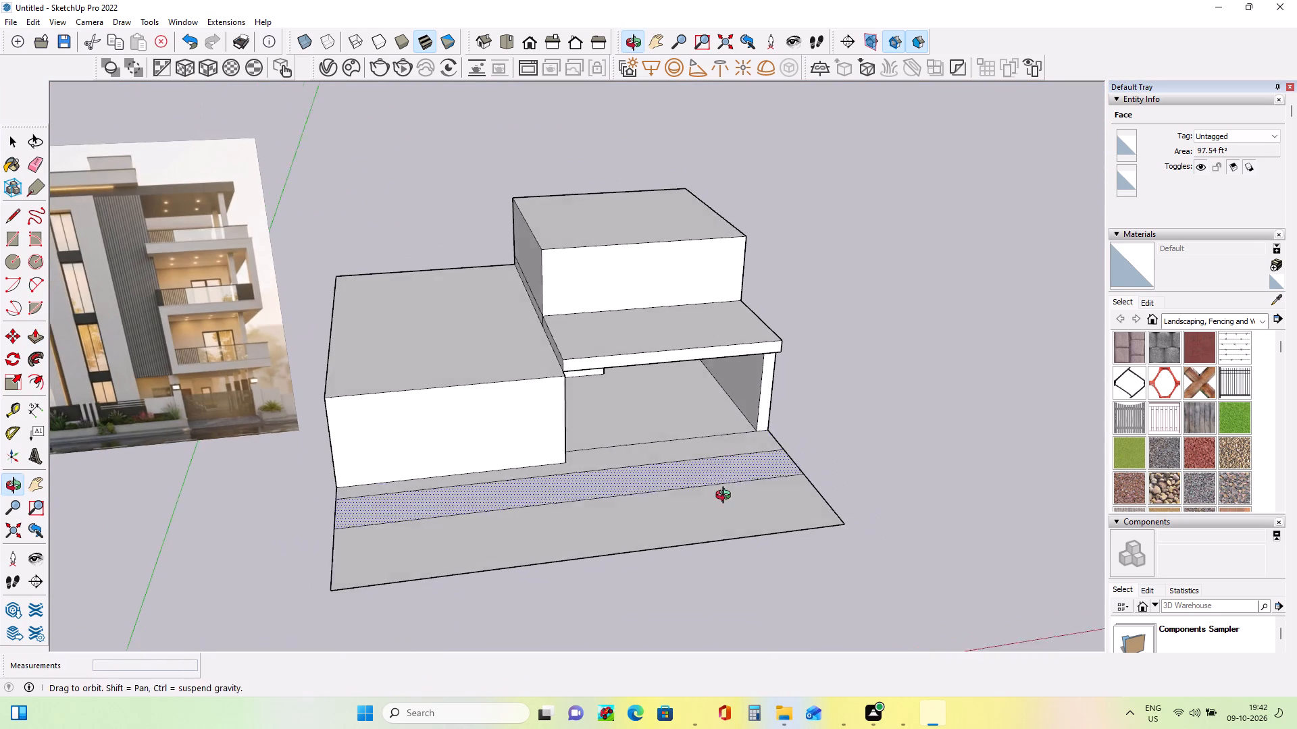
{"action": "middle_click_drag", "start_coordinate": [726, 497], "coordinate": [724, 499]}
{"action": "left_click", "coordinate": [18, 244]}
{"action": "scroll", "coordinate": [530, 339], "scroll_direction": "up", "scroll_amount": 2}
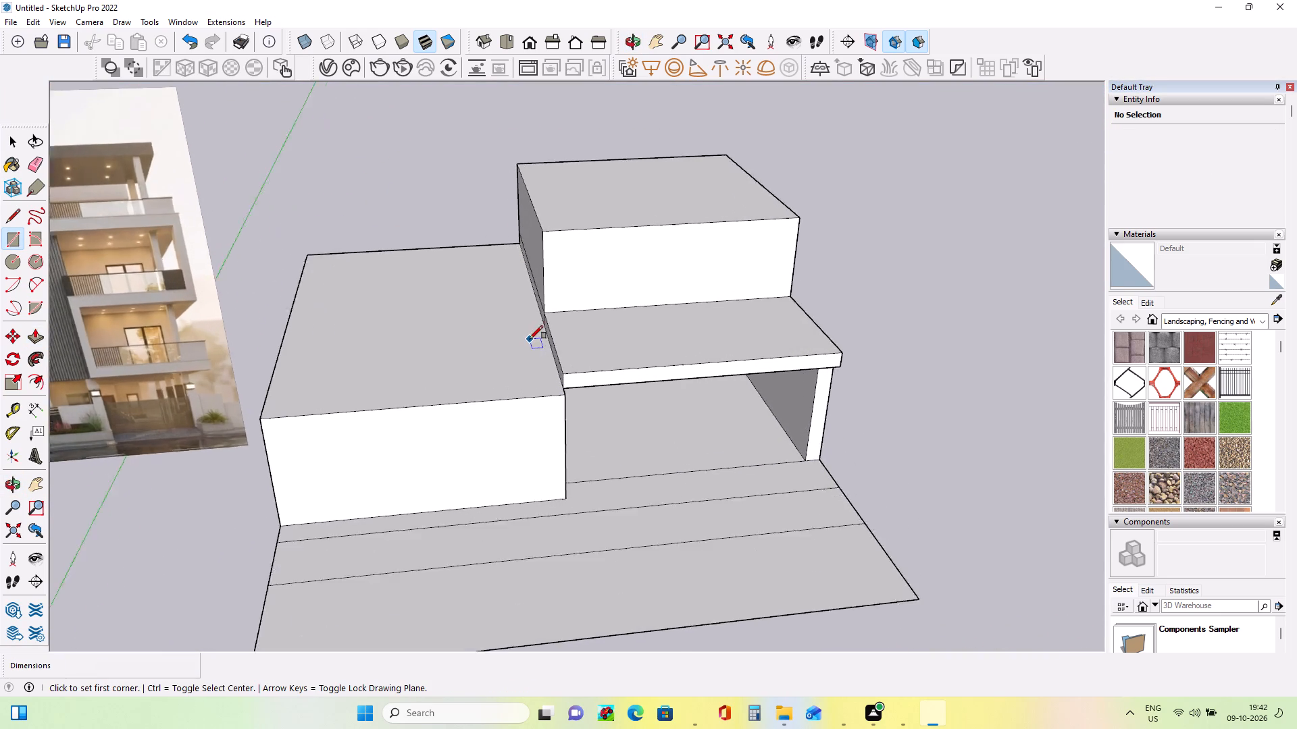
{"action": "scroll", "coordinate": [530, 339], "scroll_direction": "up", "scroll_amount": 6}
{"action": "left_click", "coordinate": [585, 400]}
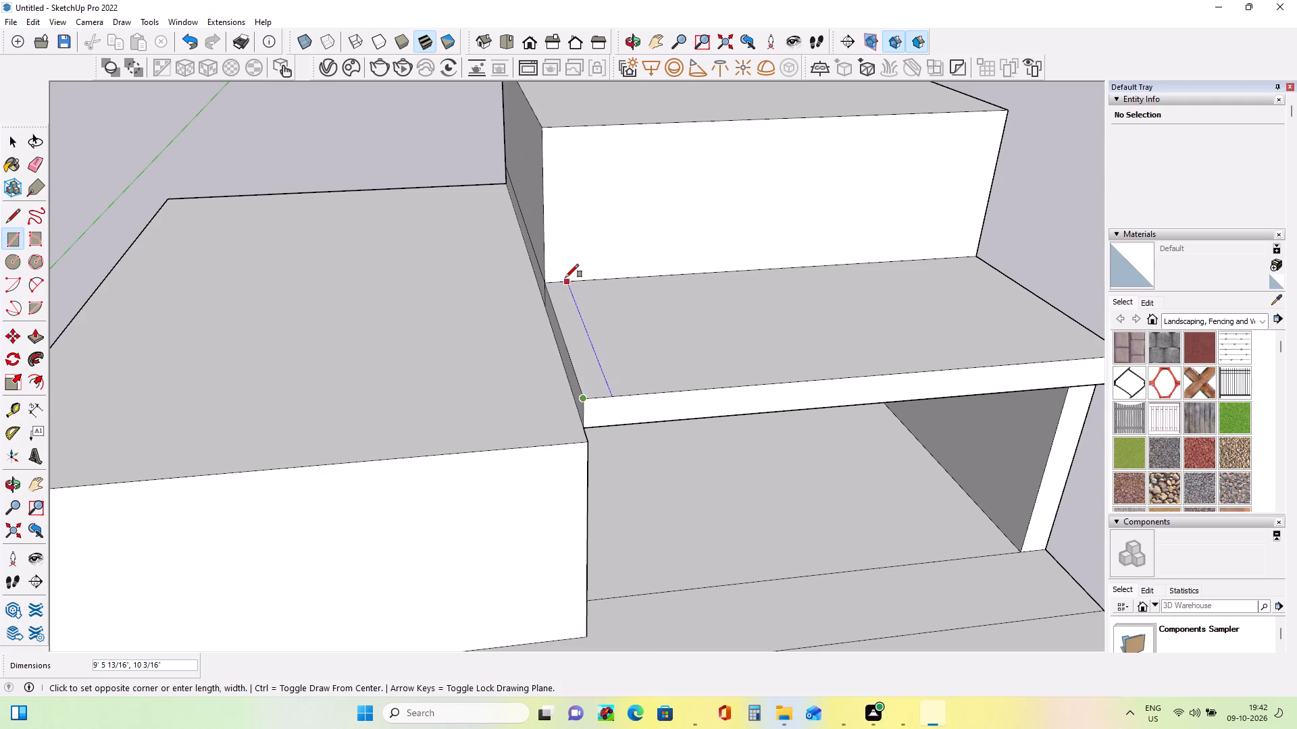
{"action": "left_click", "coordinate": [565, 278]}
Push/Pull the narrow balcony floor strip up about 6' 2" to the top of the raised block as a side wall.
{"action": "middle_click_drag", "start_coordinate": [681, 348], "coordinate": [671, 360]}
{"action": "scroll", "coordinate": [679, 352], "scroll_direction": "down", "scroll_amount": 1}
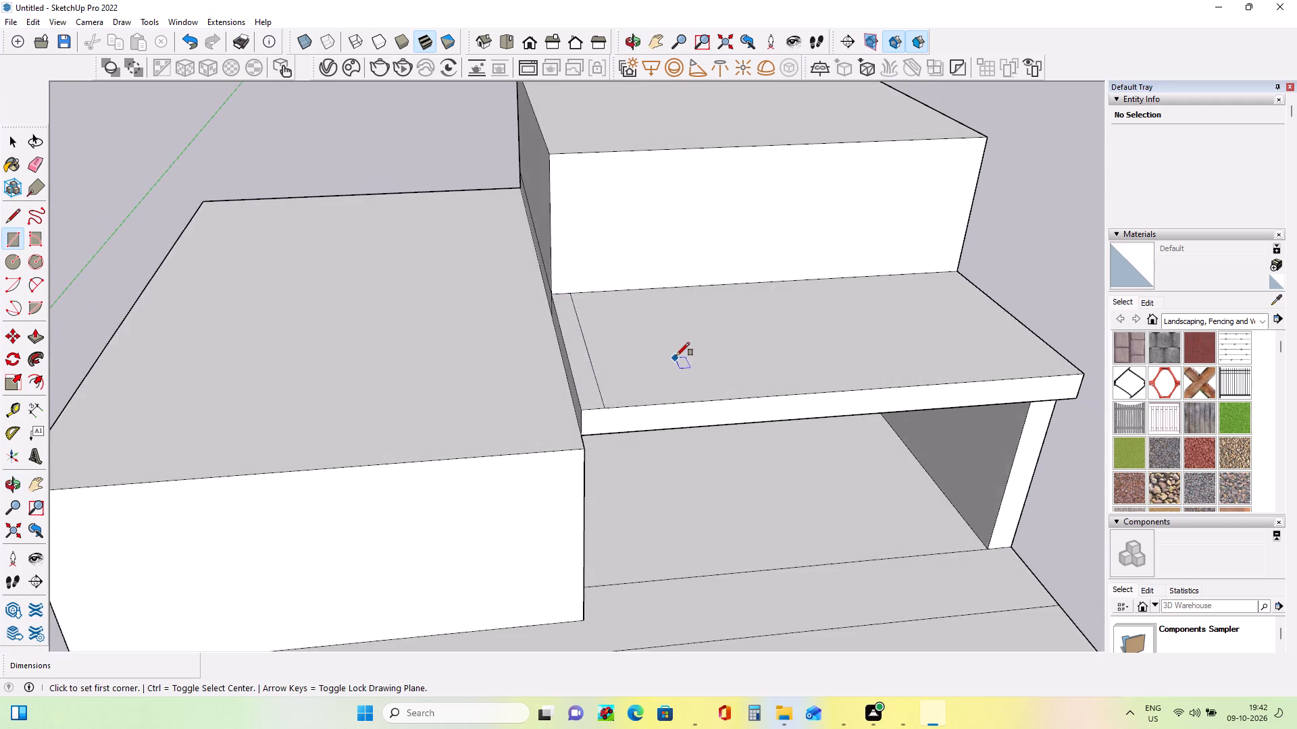
{"action": "scroll", "coordinate": [676, 356], "scroll_direction": "down", "scroll_amount": 5}
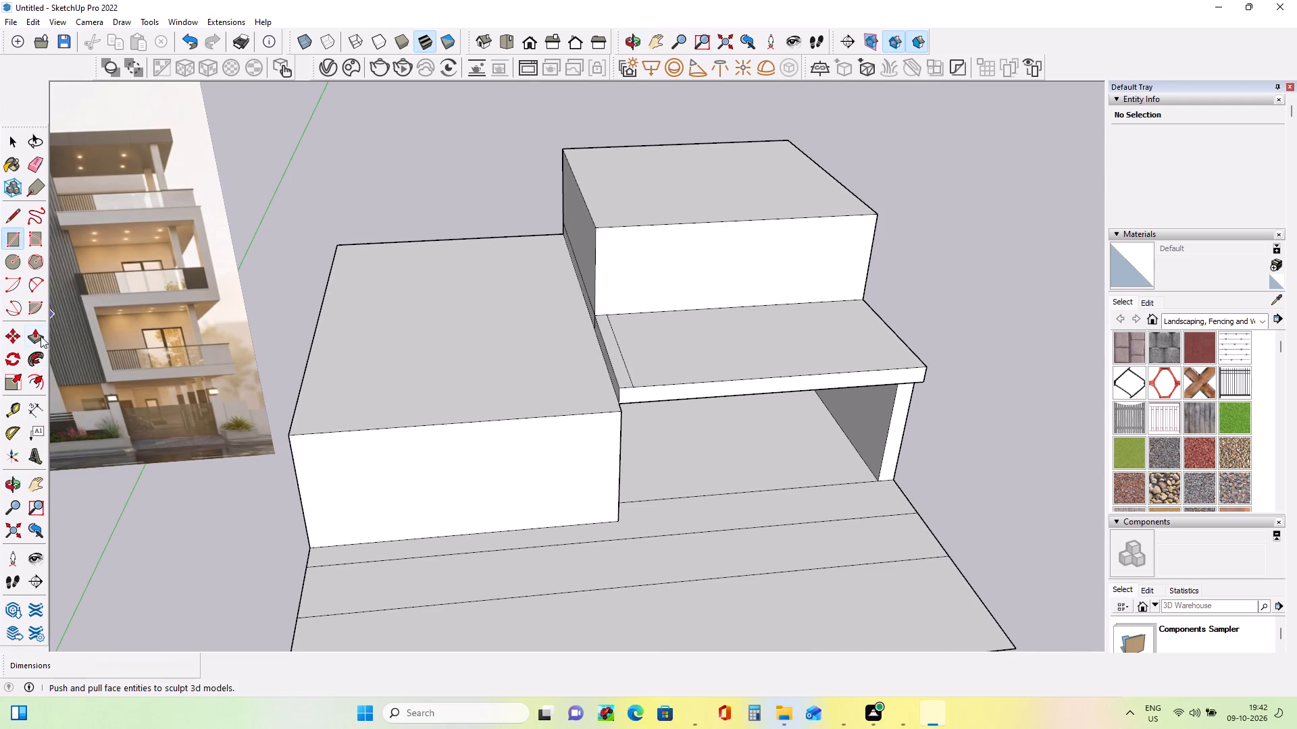
{"action": "left_click", "coordinate": [41, 336]}
{"action": "left_click", "coordinate": [619, 357]}
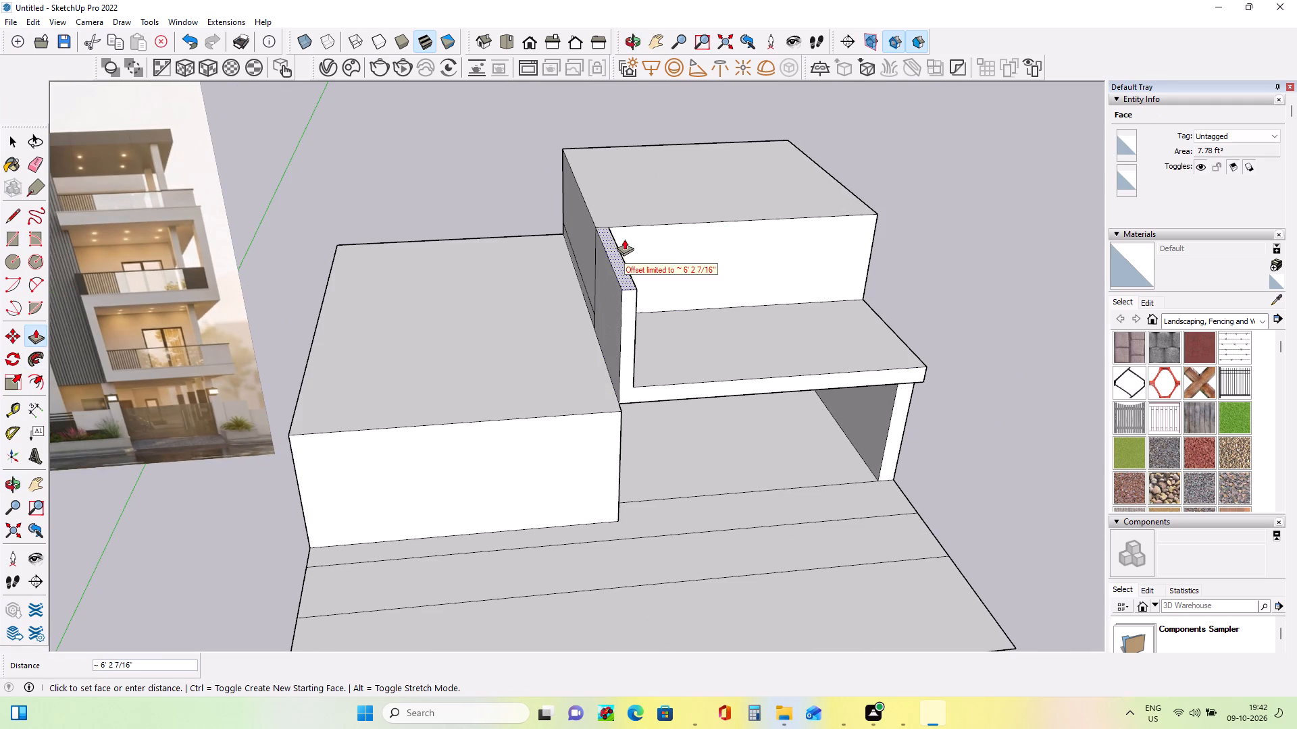
{"action": "left_click", "coordinate": [624, 239]}
Draw a thin rectangle about 9' 6" long along the top of the balcony side wall's inner face.
{"action": "middle_click_drag", "start_coordinate": [782, 301], "coordinate": [526, 268]}
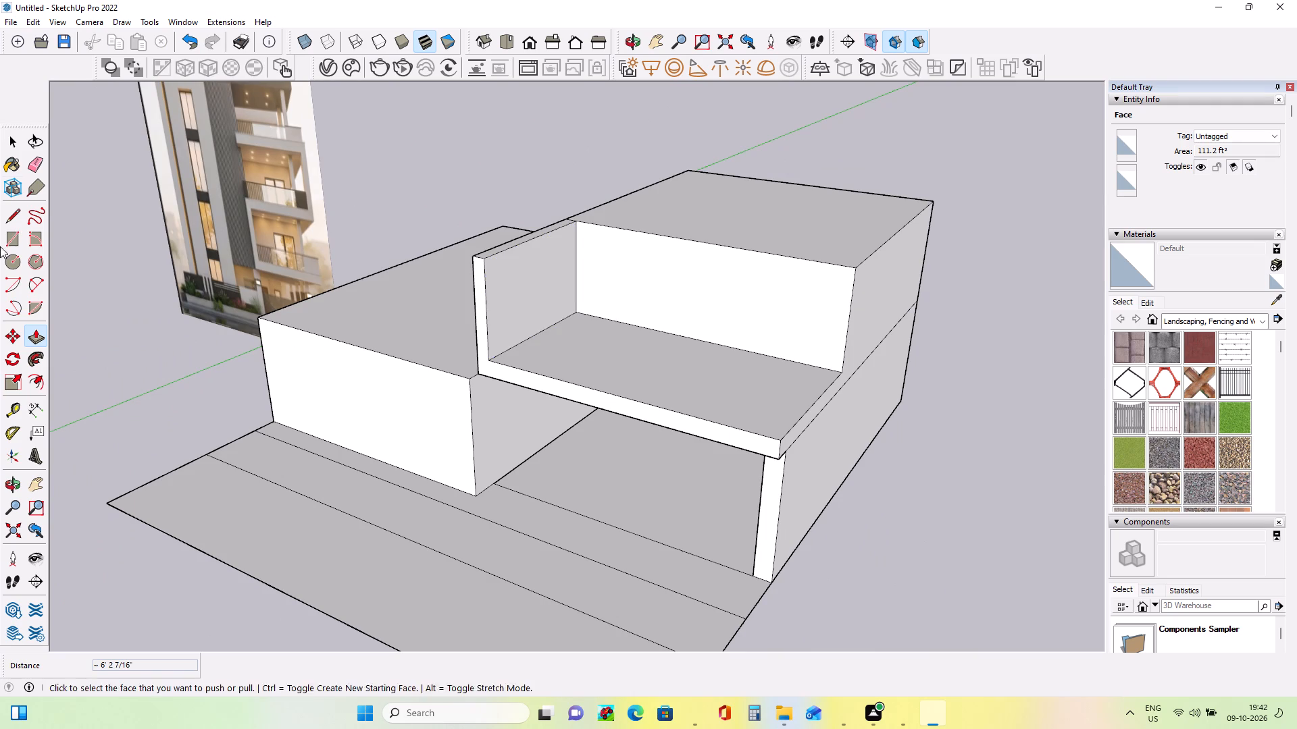
{"action": "left_click", "coordinate": [9, 238]}
{"action": "left_click", "coordinate": [484, 261]}
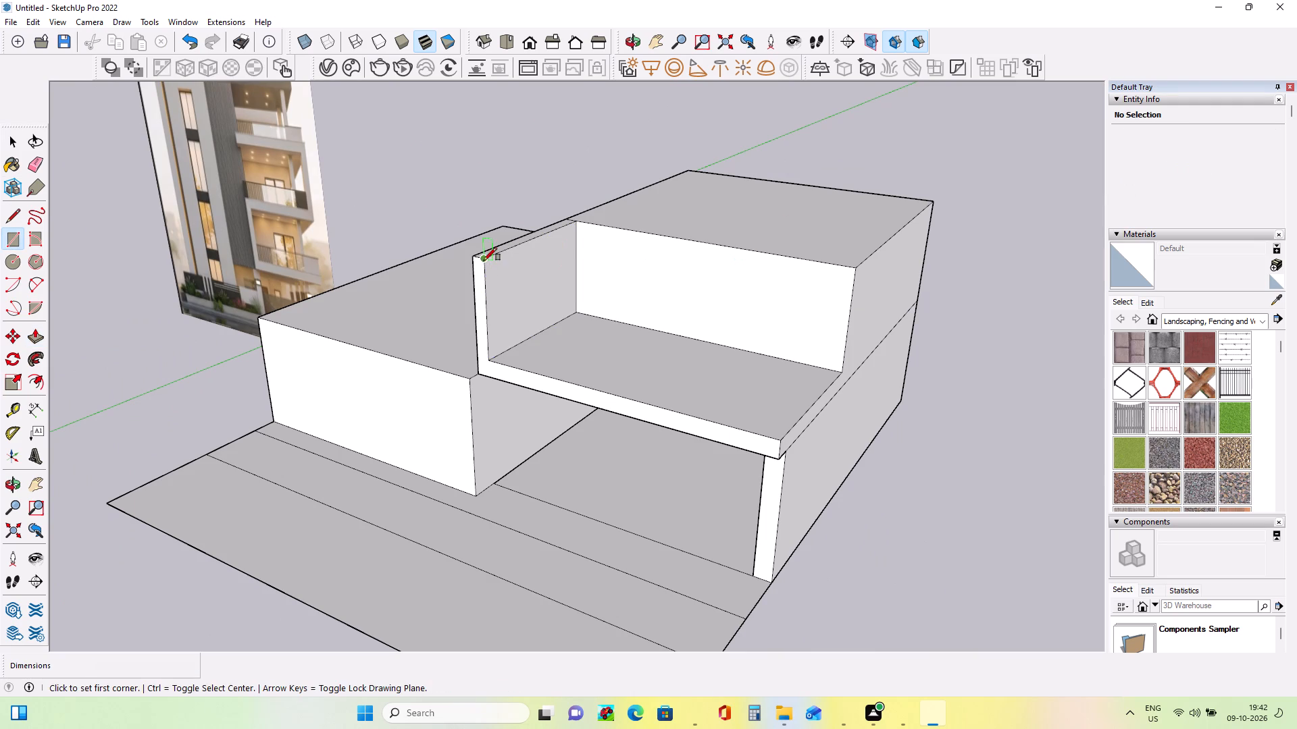
{"action": "left_click", "coordinate": [577, 233]}
Push/Pull the thin strip across the balcony about 17' 11" to form the roof slab over it.
{"action": "middle_click_drag", "start_coordinate": [728, 273], "coordinate": [559, 320]}
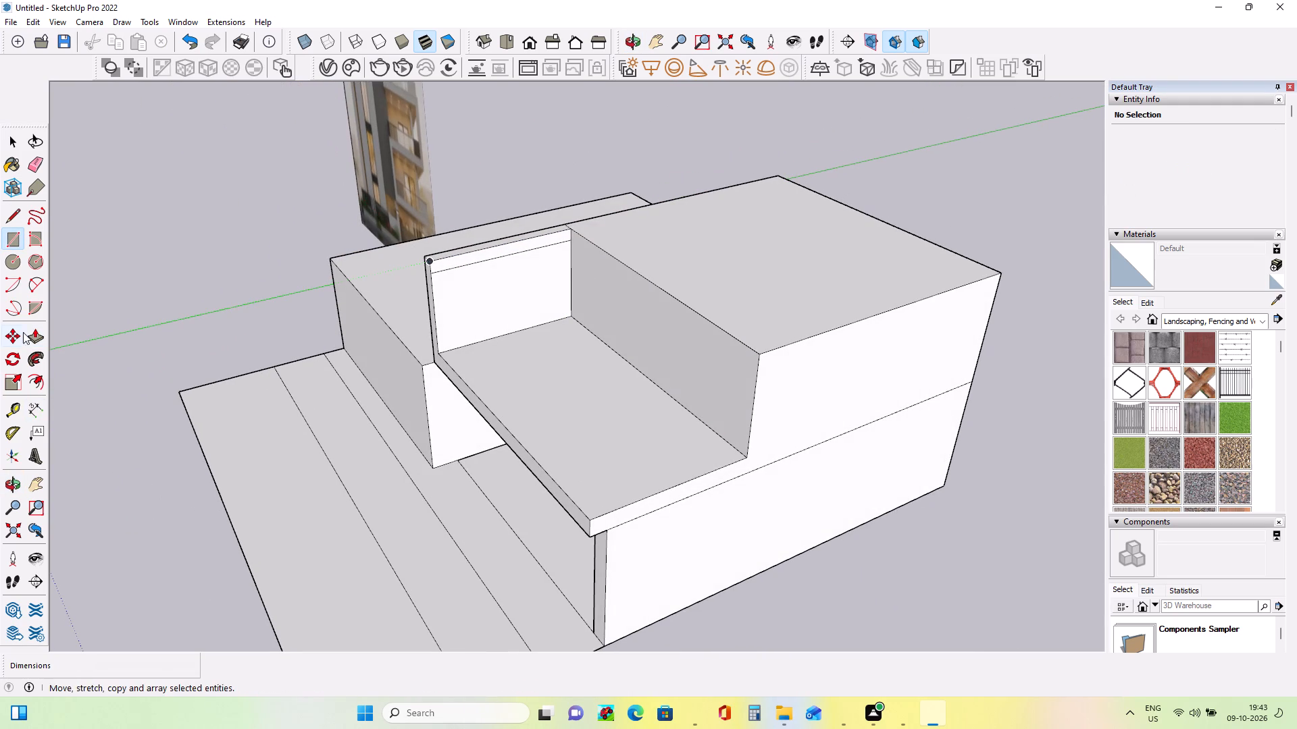
{"action": "left_click", "coordinate": [31, 335]}
{"action": "left_click", "coordinate": [511, 248]}
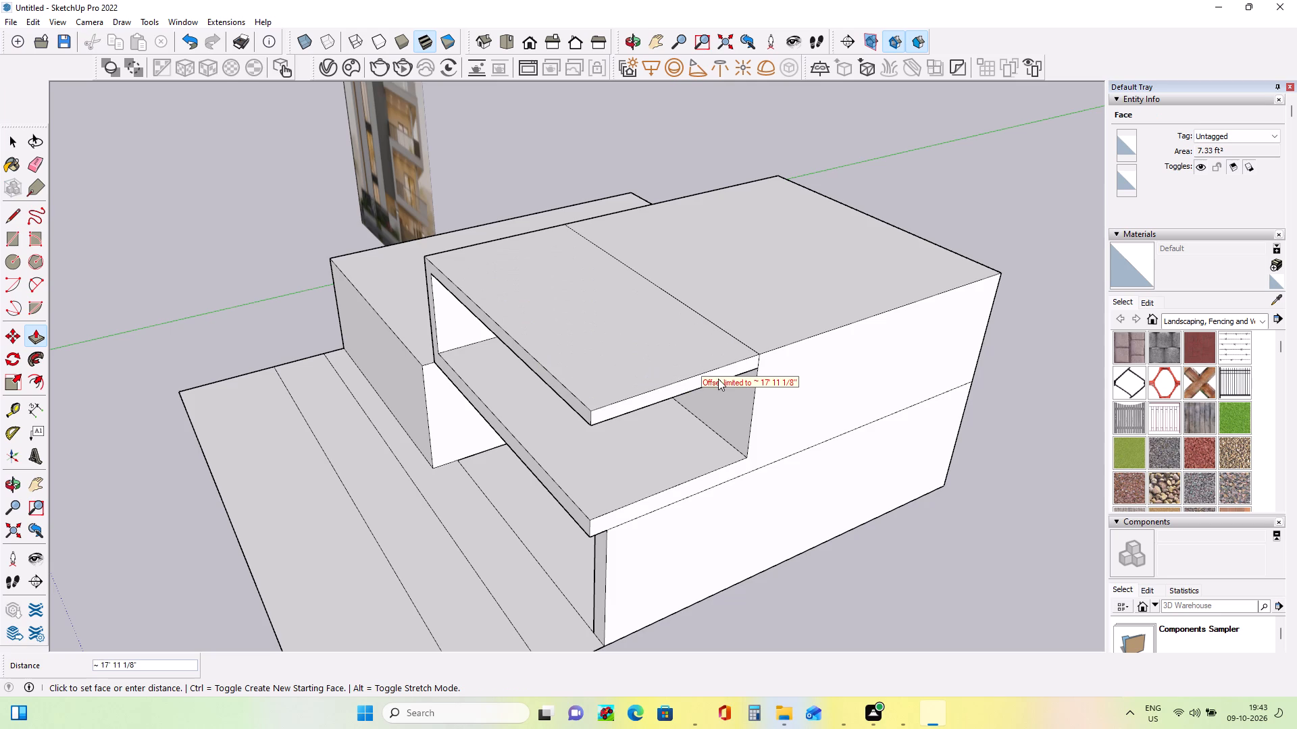
{"action": "left_click", "coordinate": [722, 379]}
Push/Pull the raised block's top face behind the balcony roof slab up 9 11/16".
{"action": "middle_click_drag", "start_coordinate": [803, 379], "coordinate": [1033, 240]}
{"action": "middle_click_drag", "start_coordinate": [734, 321], "coordinate": [817, 357]}
{"action": "middle_click", "coordinate": [855, 323]}
{"action": "middle_click_drag", "start_coordinate": [942, 379], "coordinate": [921, 456]}
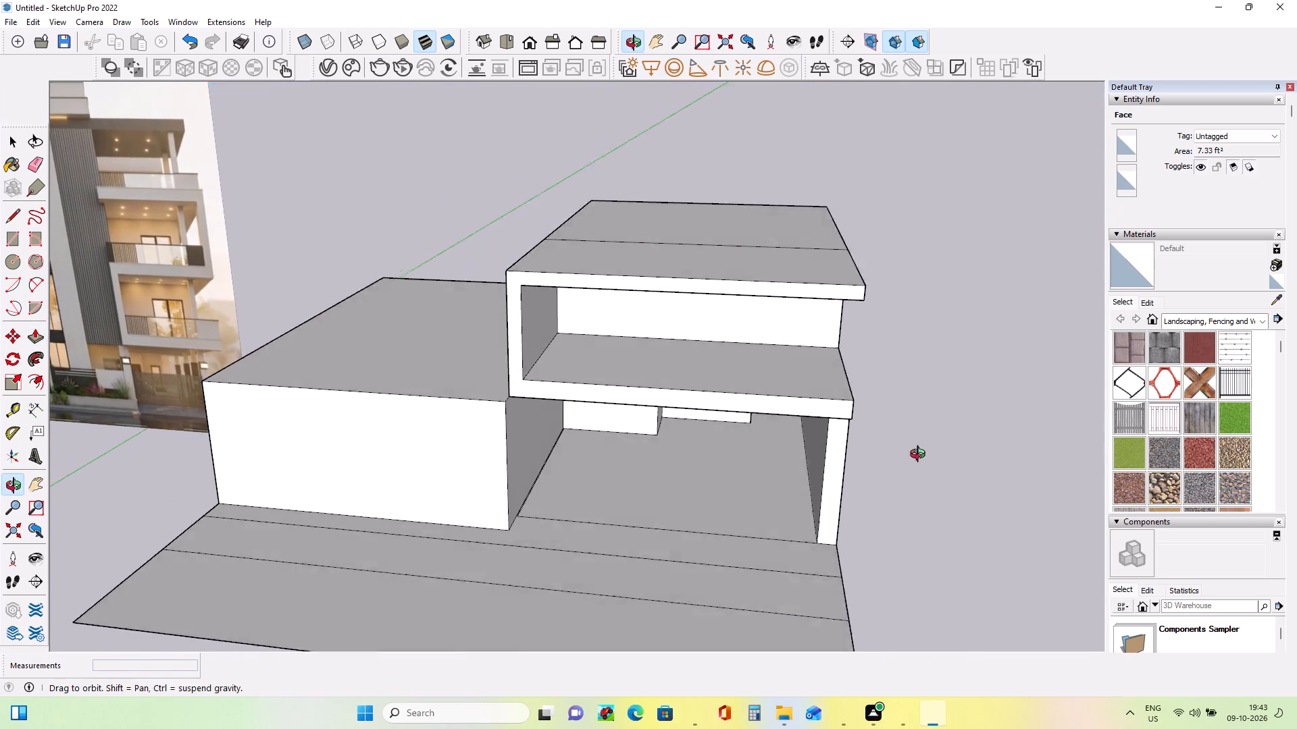
{"action": "middle_click_drag", "start_coordinate": [921, 456], "coordinate": [919, 462]}
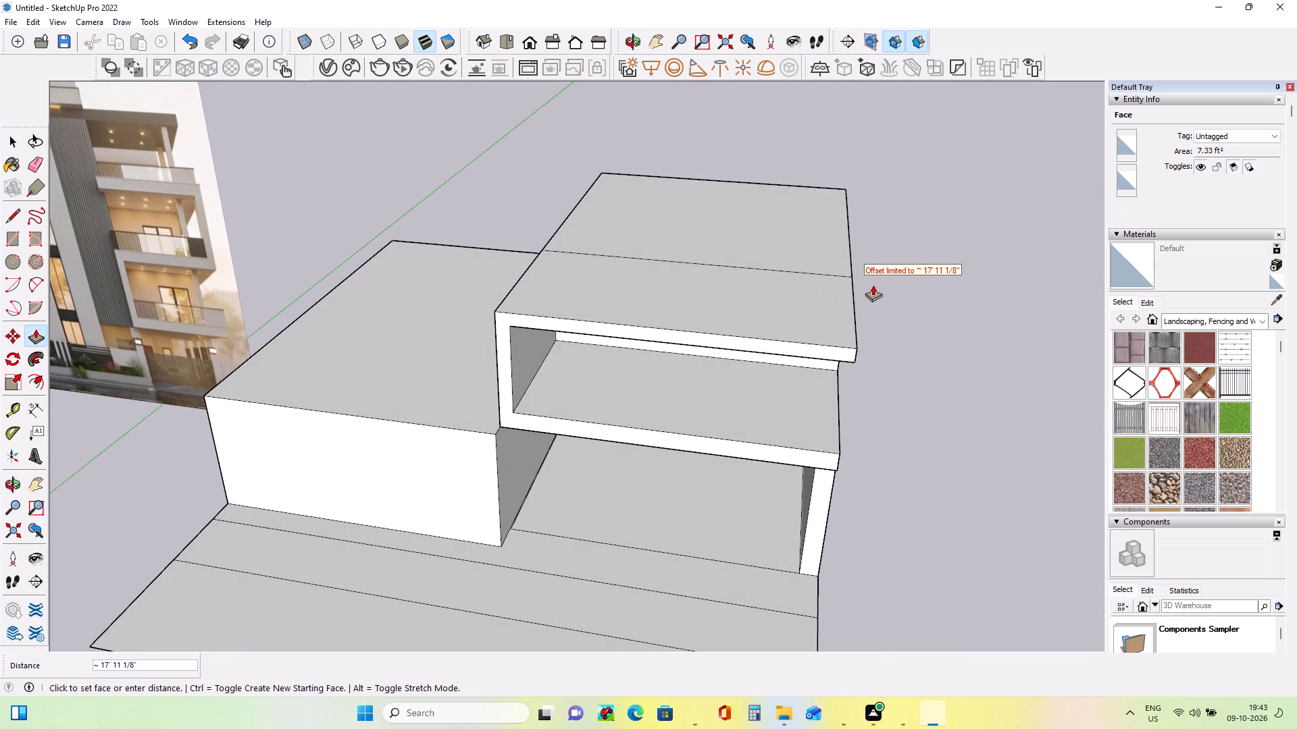
{"action": "left_click", "coordinate": [873, 285]}
{"action": "left_click", "coordinate": [757, 219]}
{"action": "left_click", "coordinate": [757, 208]}
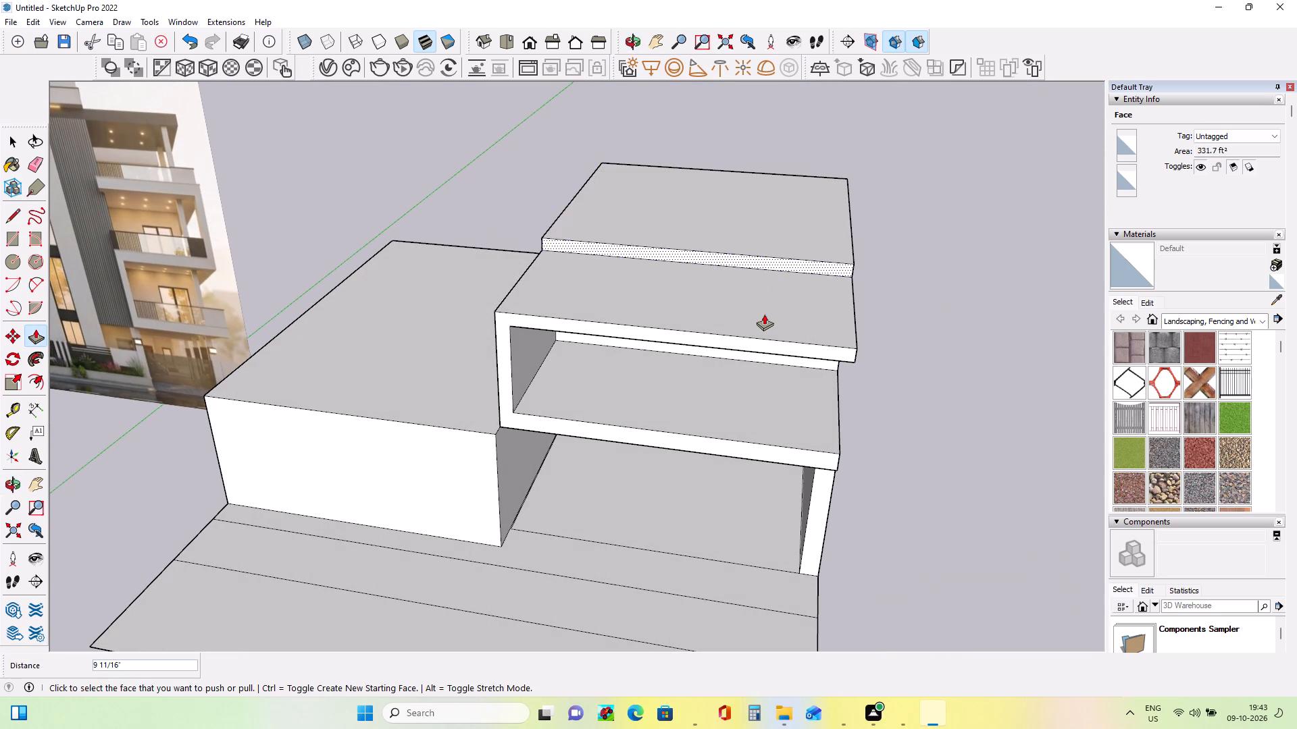
Push/Pull the balcony roof slab's top face up 9 11/16", level with the roof behind it.
{"action": "left_click", "coordinate": [764, 314]}
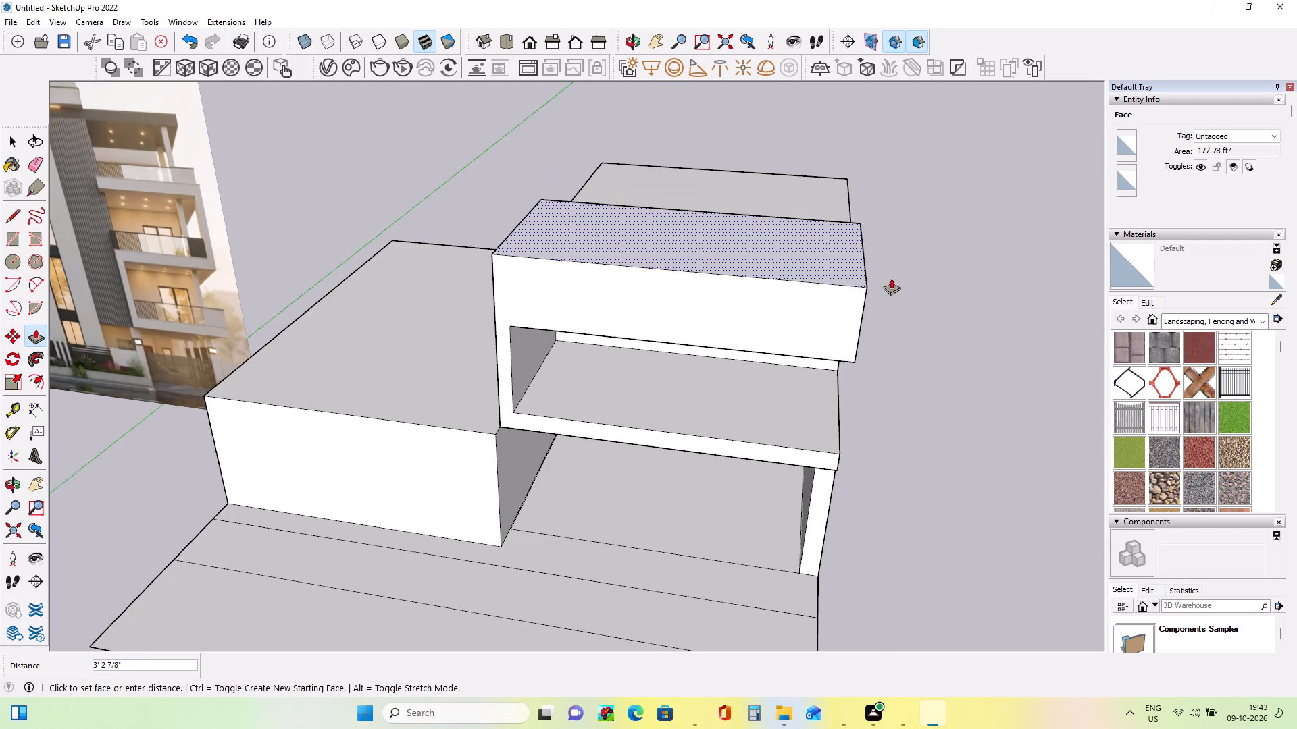
{"action": "middle_click_drag", "start_coordinate": [891, 291], "coordinate": [824, 400]}
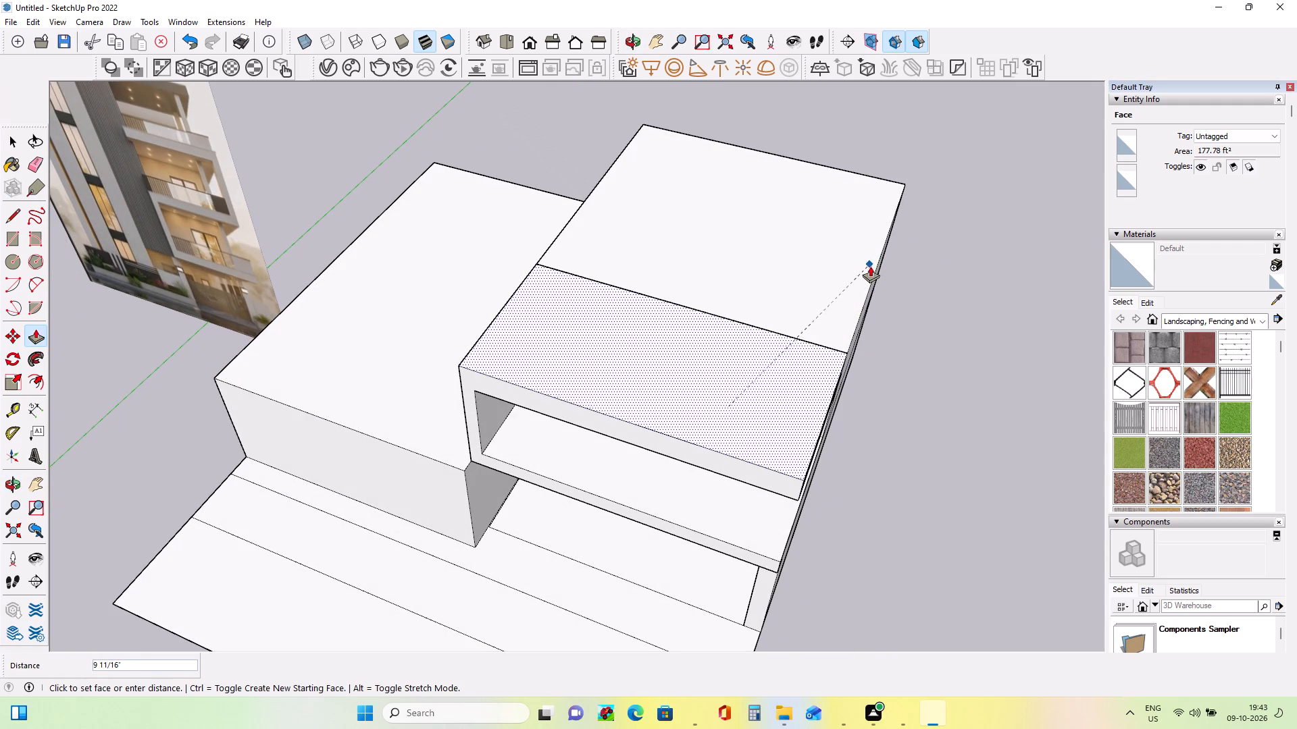
{"action": "left_click", "coordinate": [870, 266]}
Push/Pull the underside of the balcony roof slab upward 10 3/16" to thin the slab.
{"action": "middle_click_drag", "start_coordinate": [916, 427], "coordinate": [926, 151]}
{"action": "middle_click_drag", "start_coordinate": [696, 352], "coordinate": [811, 356]}
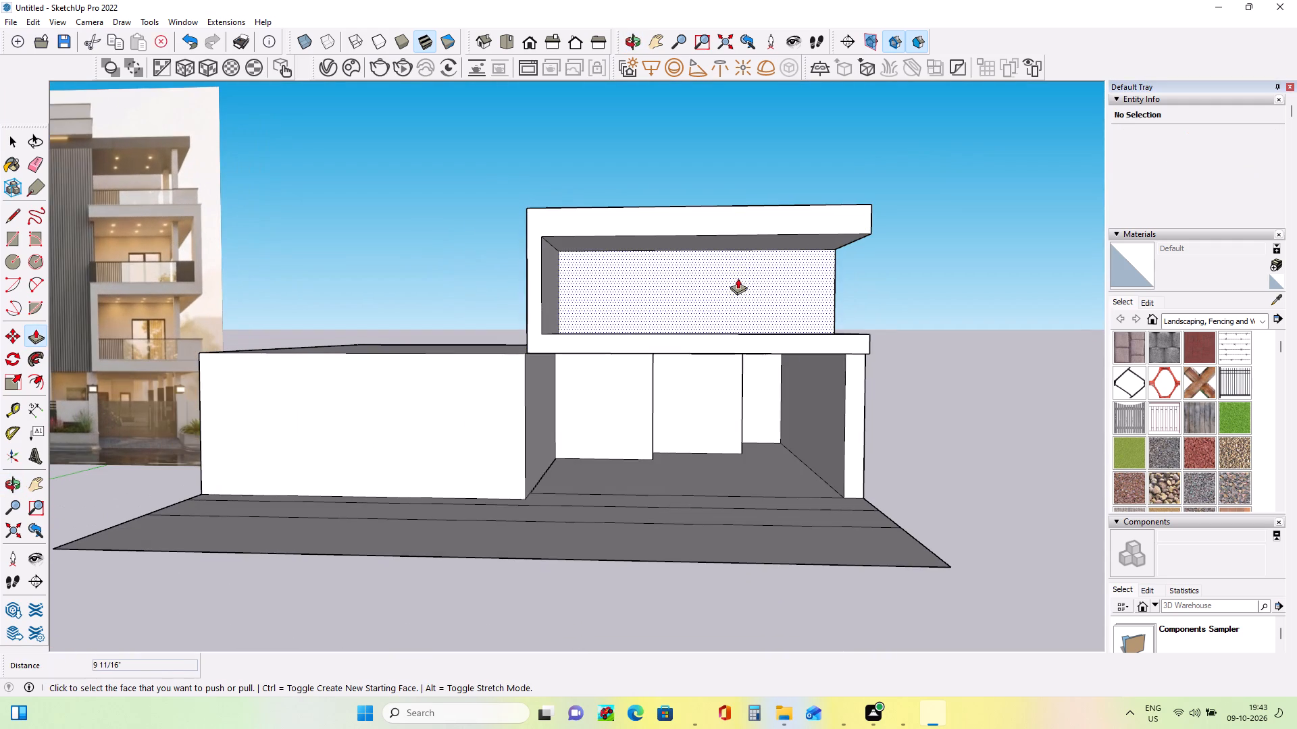
{"action": "left_click", "coordinate": [734, 236]}
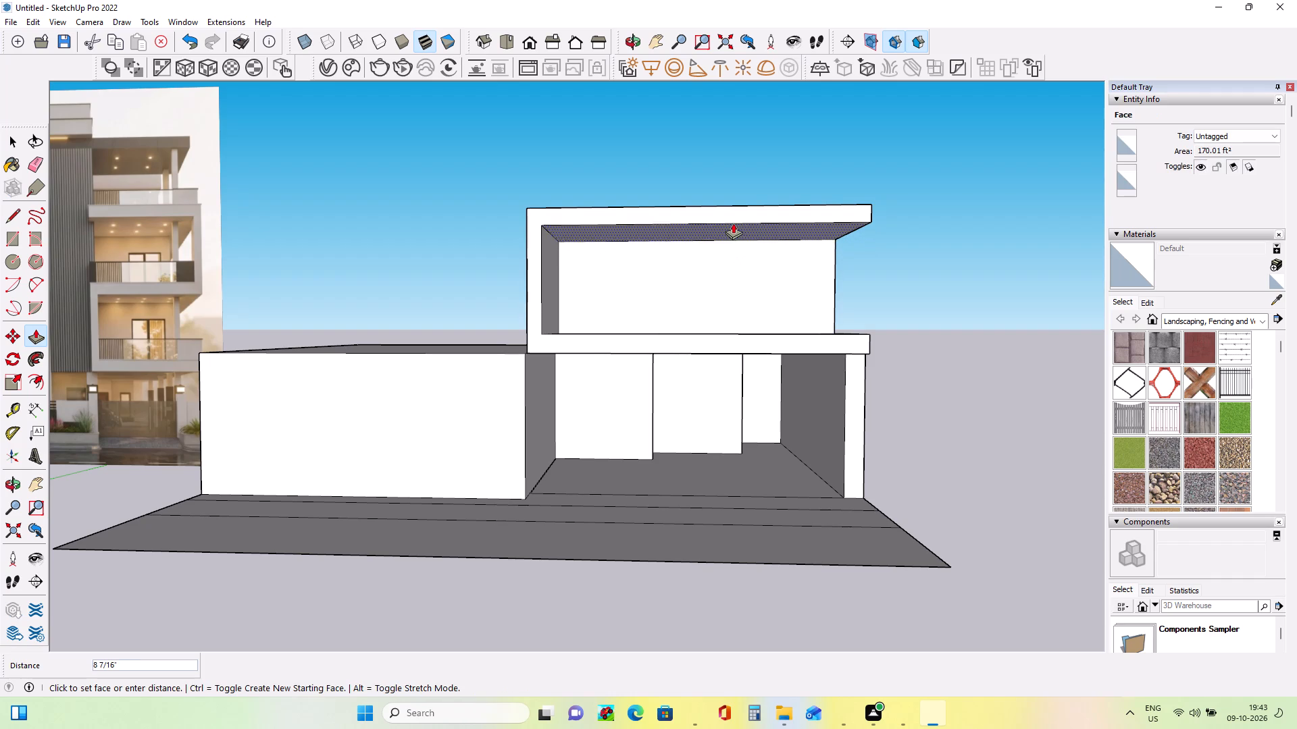
{"action": "left_click", "coordinate": [733, 220]}
Push/Pull the first floor's outer side face, including the balcony slab's end, inward about 10 11/16".
{"action": "middle_click_drag", "start_coordinate": [860, 376], "coordinate": [863, 405]}
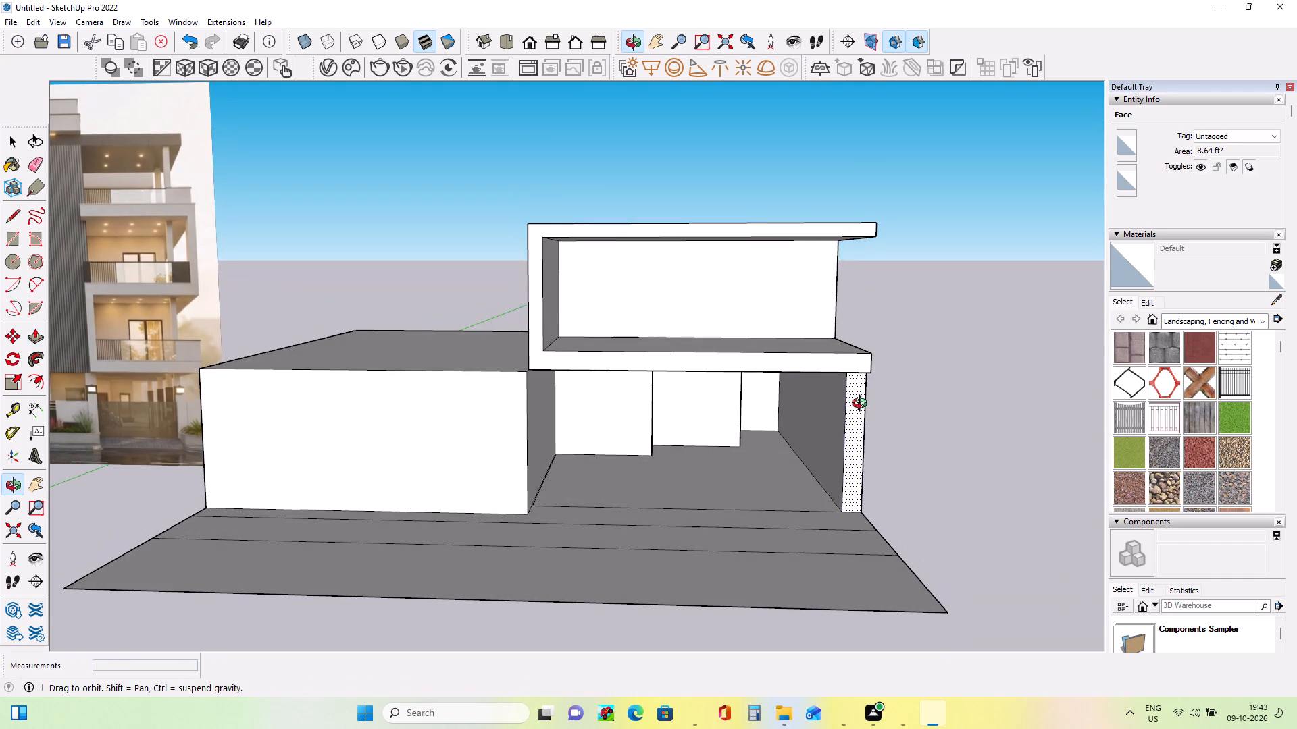
{"action": "middle_click_drag", "start_coordinate": [863, 405], "coordinate": [869, 405]}
{"action": "scroll", "coordinate": [903, 419], "scroll_direction": "down", "scroll_amount": 4}
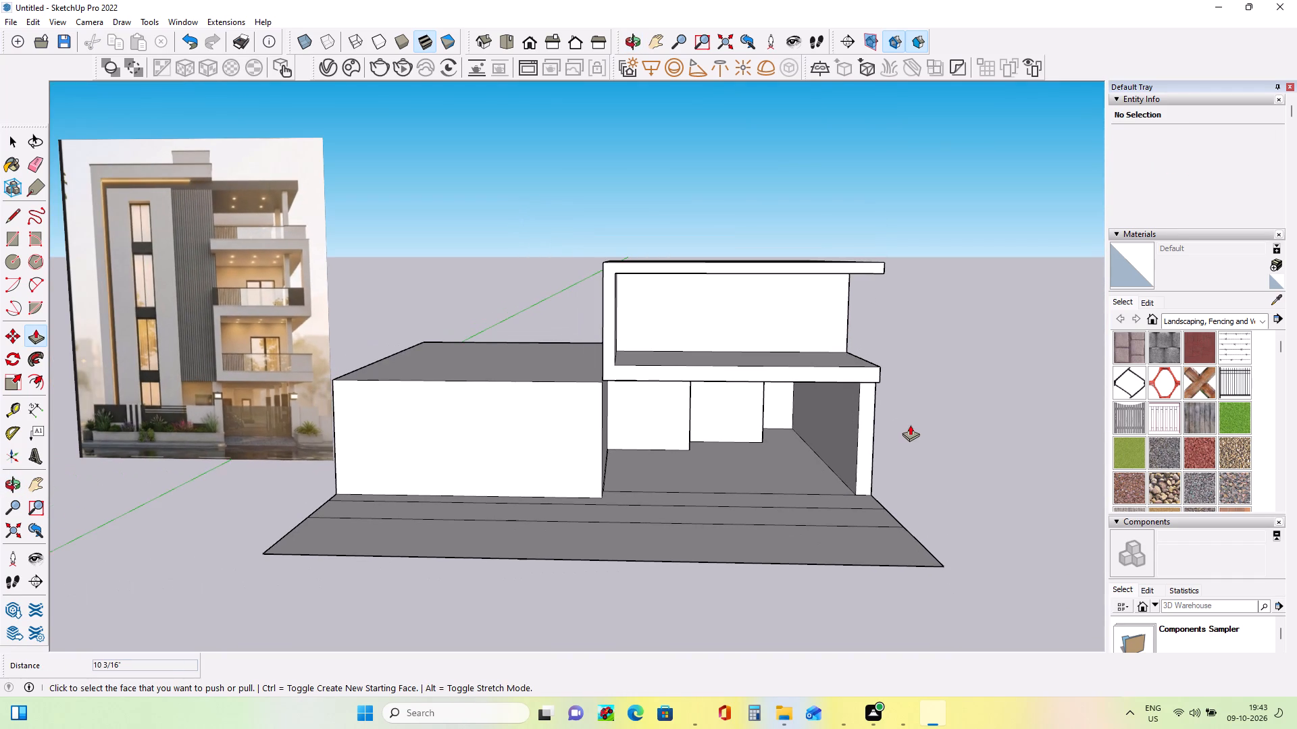
{"action": "middle_click_drag", "start_coordinate": [869, 328], "coordinate": [823, 350]}
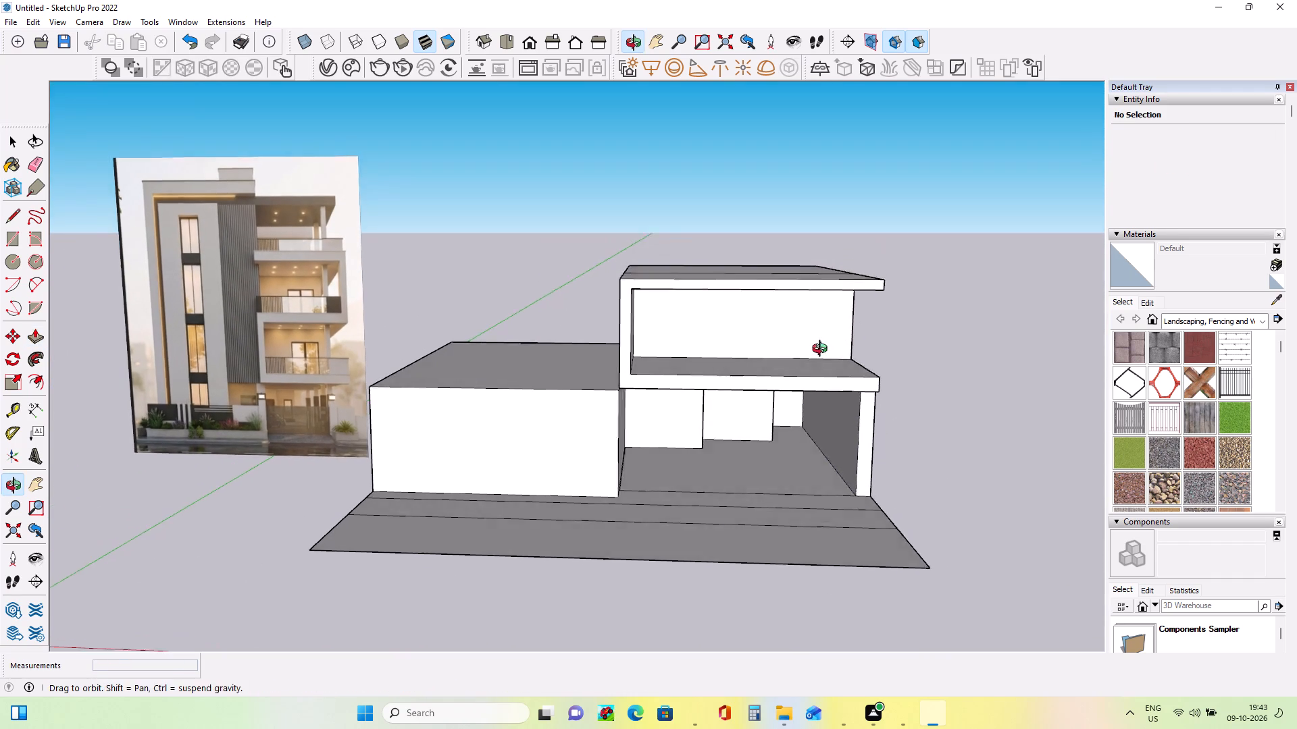
{"action": "middle_click_drag", "start_coordinate": [823, 350], "coordinate": [811, 352]}
{"action": "middle_click_drag", "start_coordinate": [903, 409], "coordinate": [732, 416]}
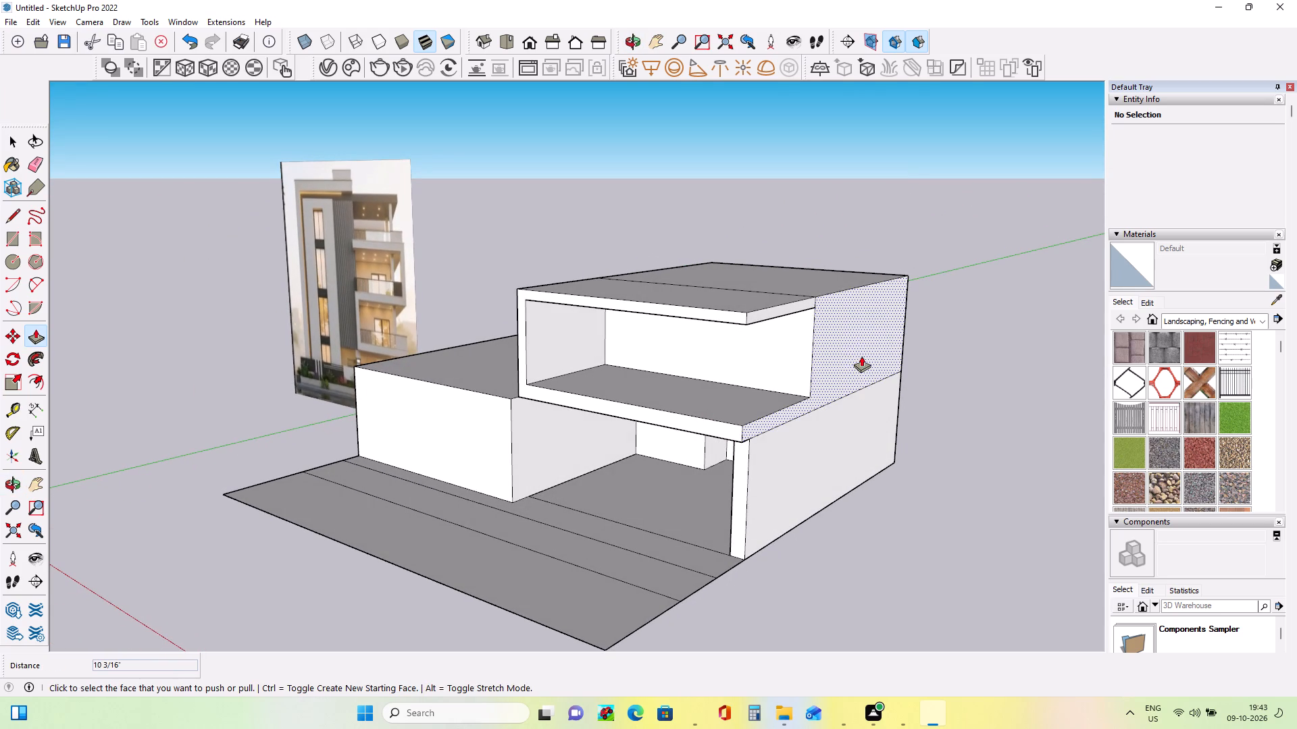
{"action": "left_click", "coordinate": [856, 344]}
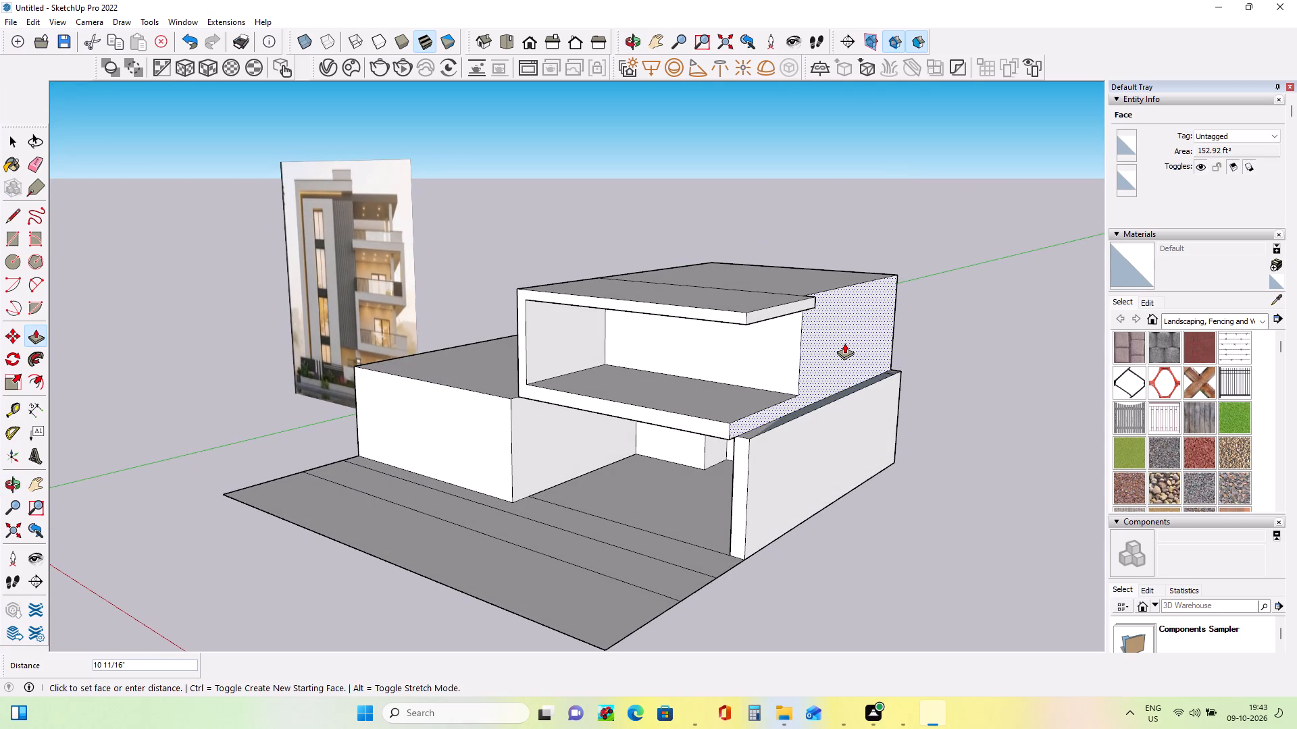
{"action": "left_click", "coordinate": [844, 343]}
Push/Pull the outer face of the ground-floor side wall below the balcony inward 1 9/16".
{"action": "left_click", "coordinate": [775, 455]}
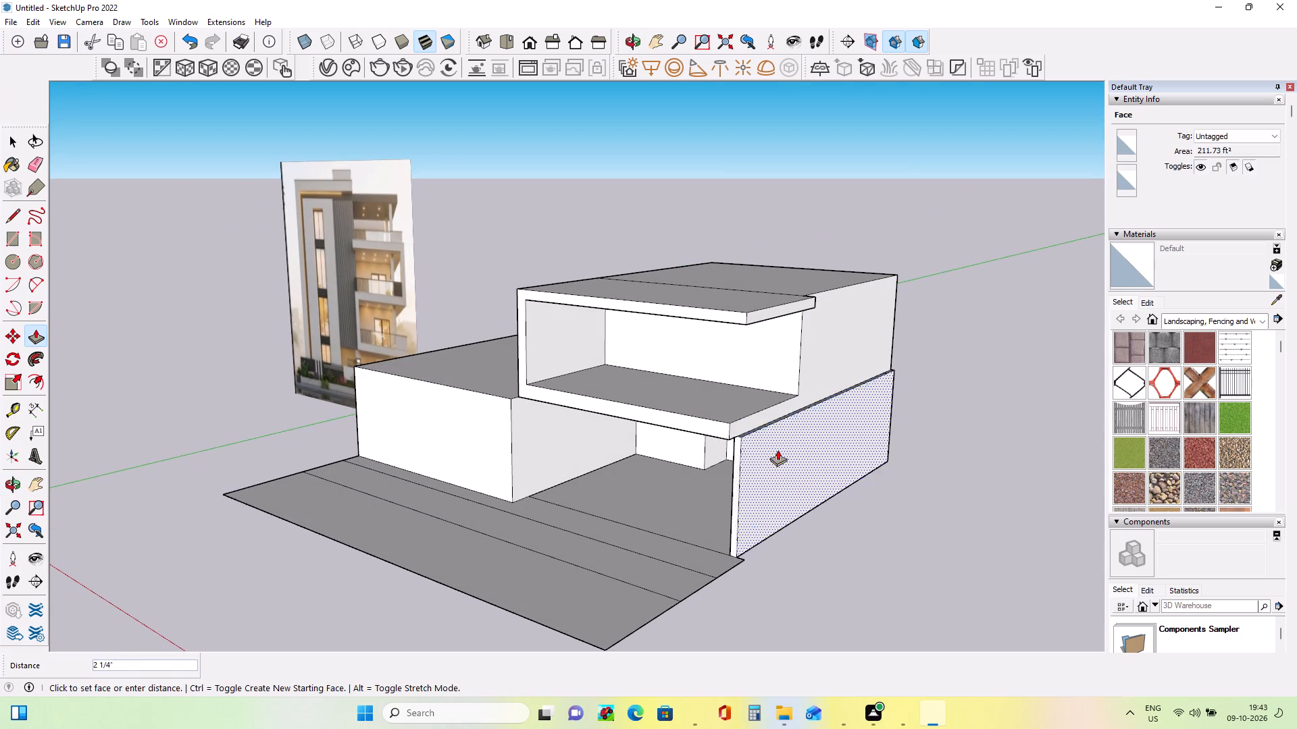
{"action": "left_click", "coordinate": [774, 449]}
Push/Pull the inner face of the ground-floor side wall below the balcony about 5" into the open bay, thickening the wall.
{"action": "middle_click_drag", "start_coordinate": [744, 481], "coordinate": [997, 426]}
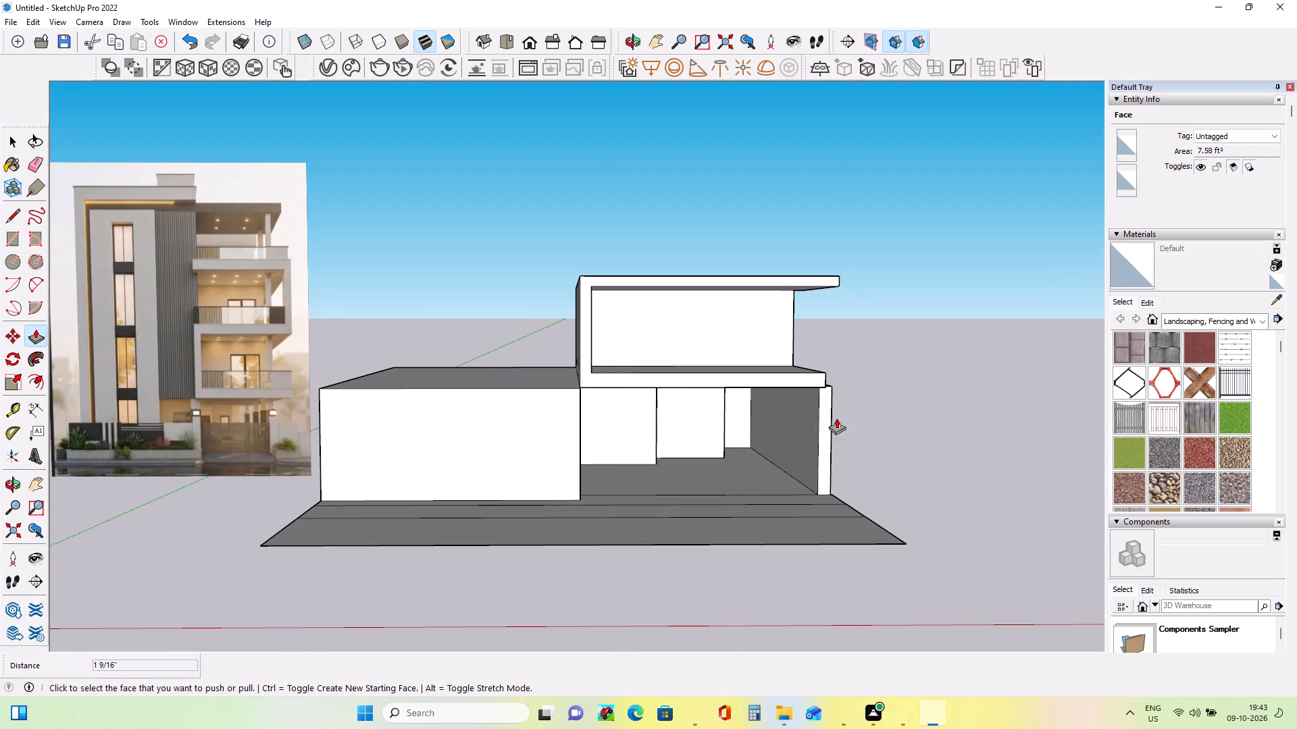
{"action": "left_click", "coordinate": [811, 423]}
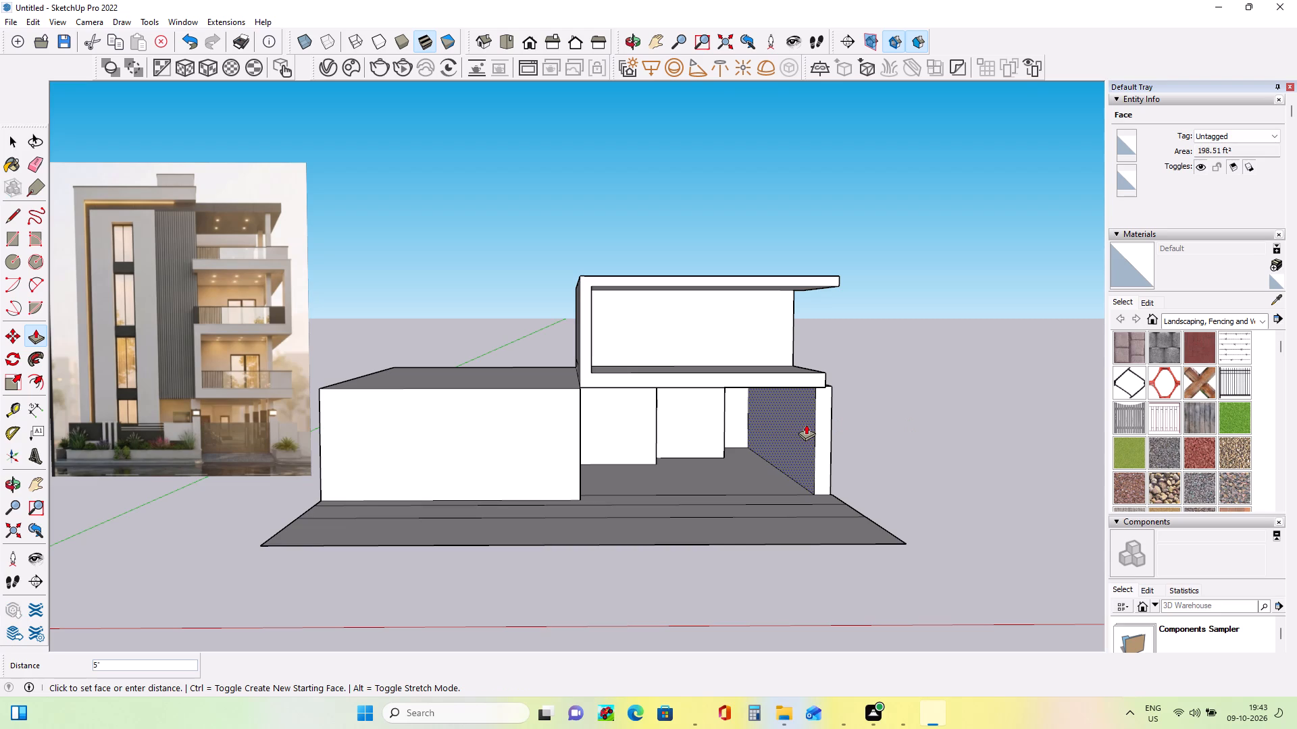
{"action": "left_click", "coordinate": [806, 424]}
Push/Pull the outer face of the ground-floor side wall inward 9 1/8", flush with the first floor's side face above.
{"action": "middle_click_drag", "start_coordinate": [880, 446], "coordinate": [624, 496]}
{"action": "left_click", "coordinate": [671, 483]}
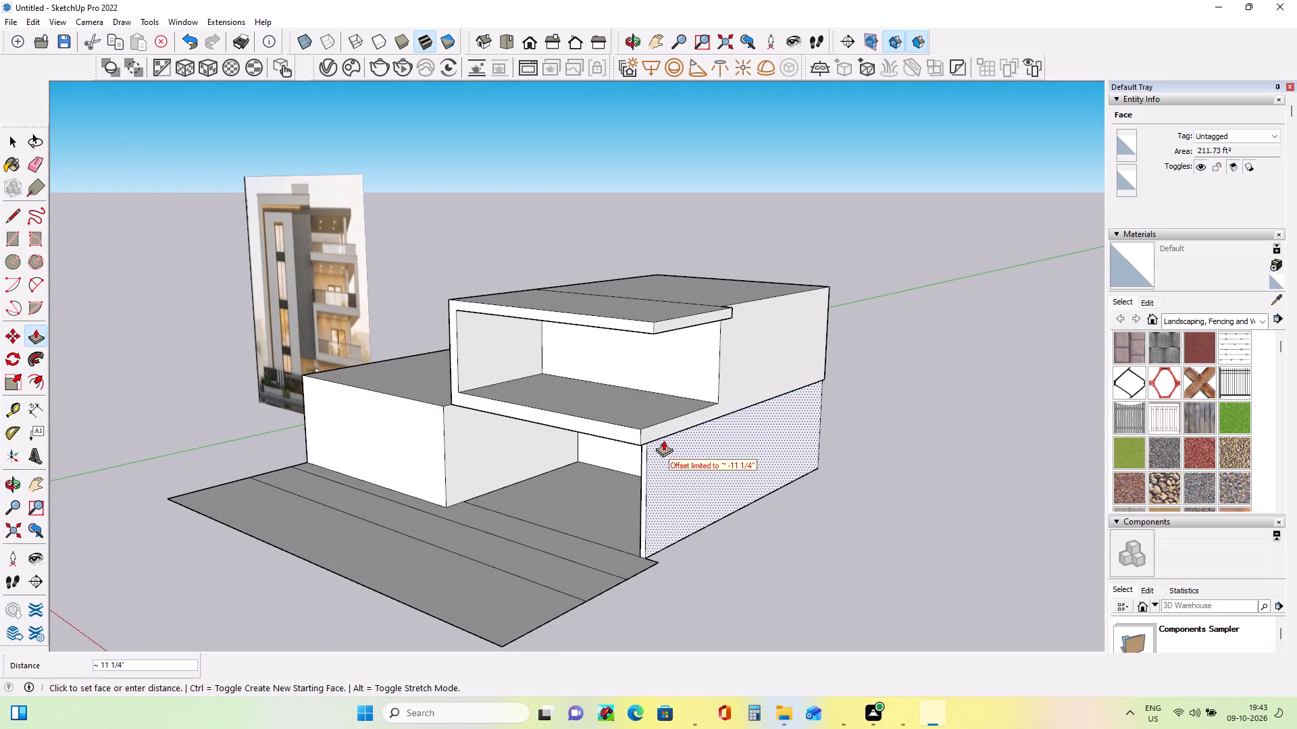
{"action": "left_click", "coordinate": [663, 425]}
Push/Pull the first-floor roof face behind the balcony up 11 1/16".
{"action": "middle_click_drag", "start_coordinate": [709, 490], "coordinate": [918, 508]}
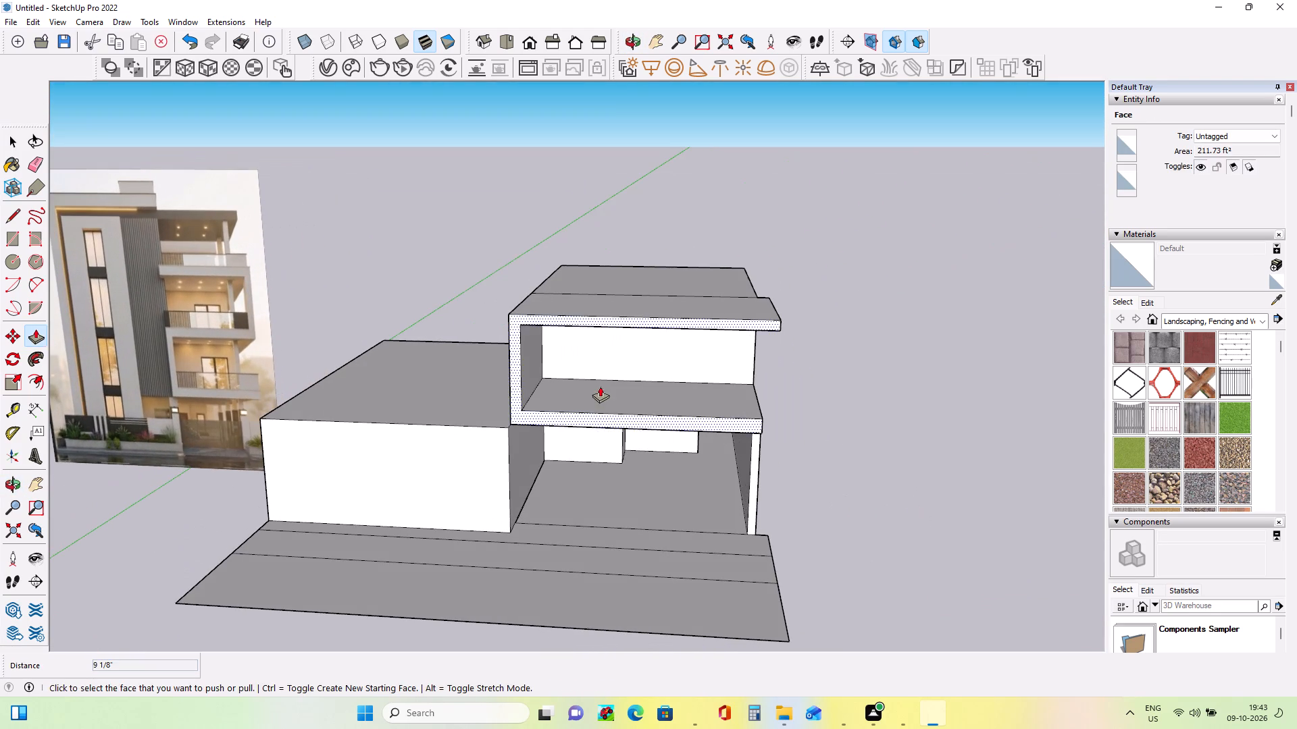
{"action": "middle_click_drag", "start_coordinate": [601, 383], "coordinate": [627, 359]}
{"action": "middle_click_drag", "start_coordinate": [742, 416], "coordinate": [751, 446]}
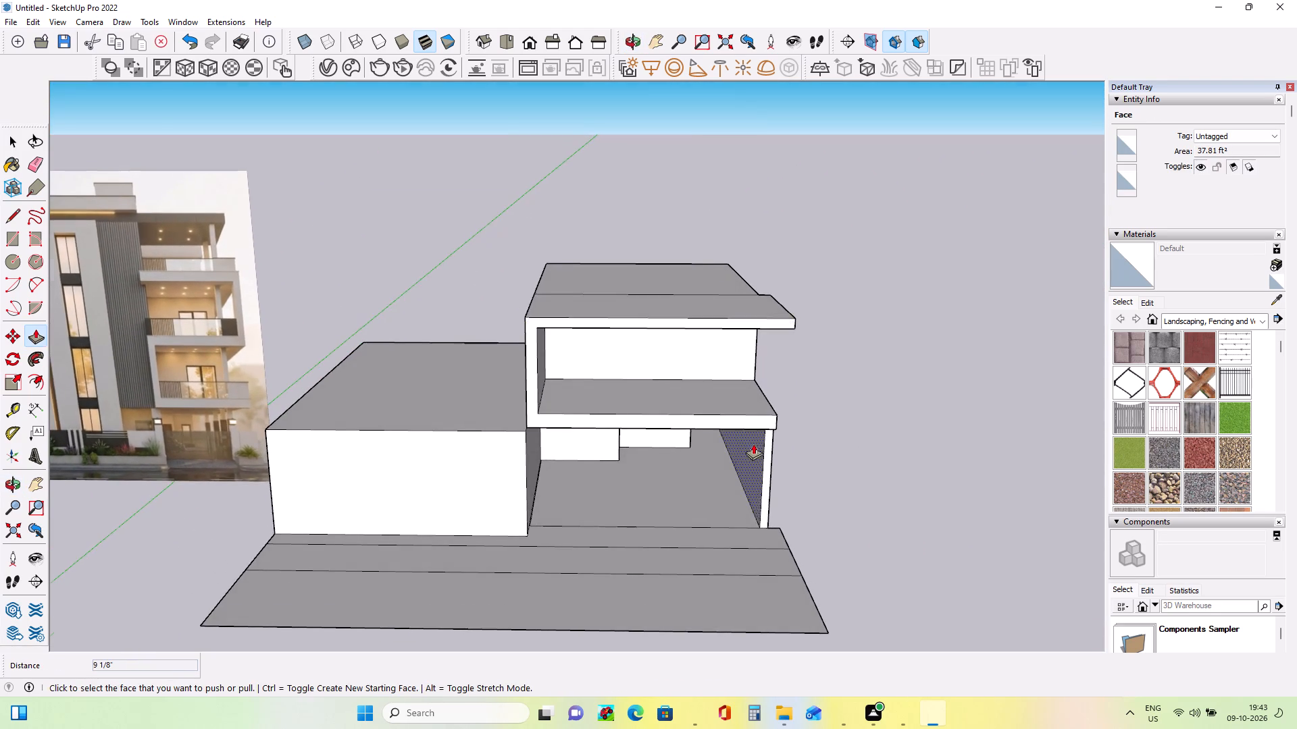
{"action": "scroll", "coordinate": [753, 443], "scroll_direction": "down", "scroll_amount": 1}
{"action": "middle_click_drag", "start_coordinate": [755, 443], "coordinate": [743, 421]}
{"action": "middle_click_drag", "start_coordinate": [522, 414], "coordinate": [634, 438]}
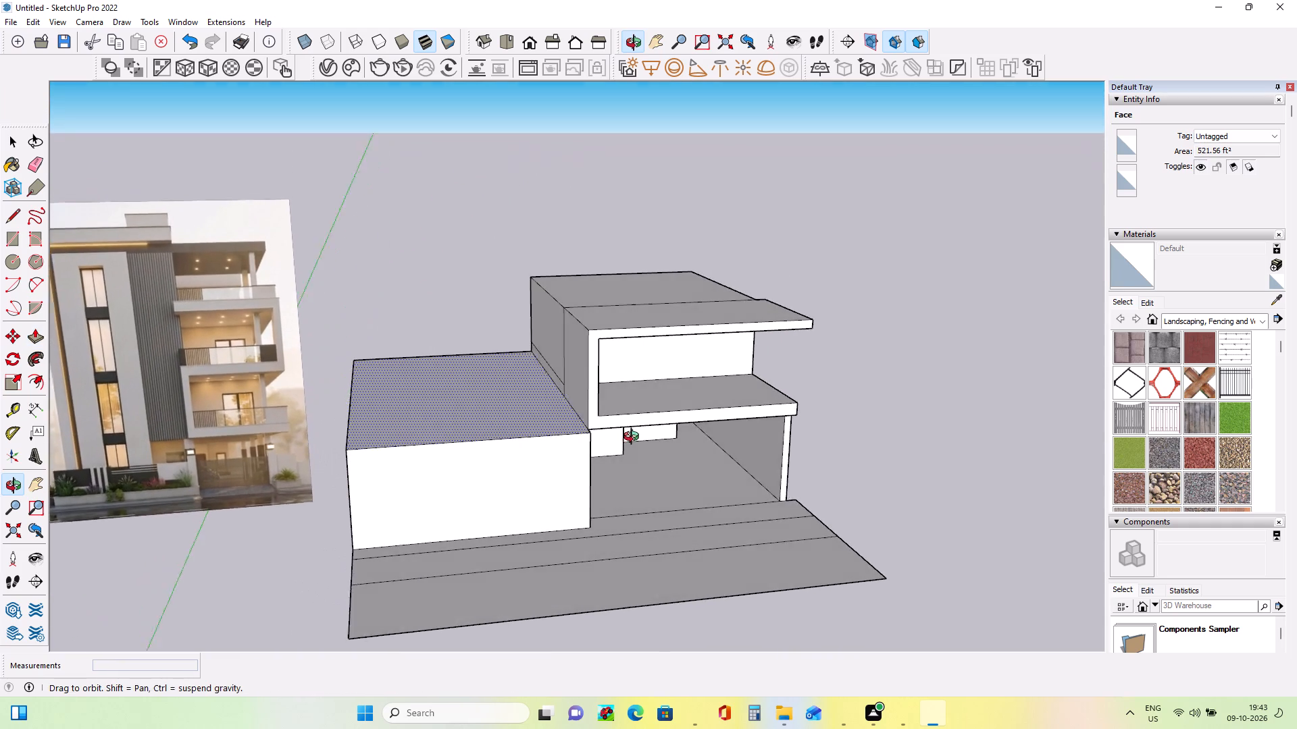
{"action": "middle_click_drag", "start_coordinate": [634, 438], "coordinate": [549, 416]}
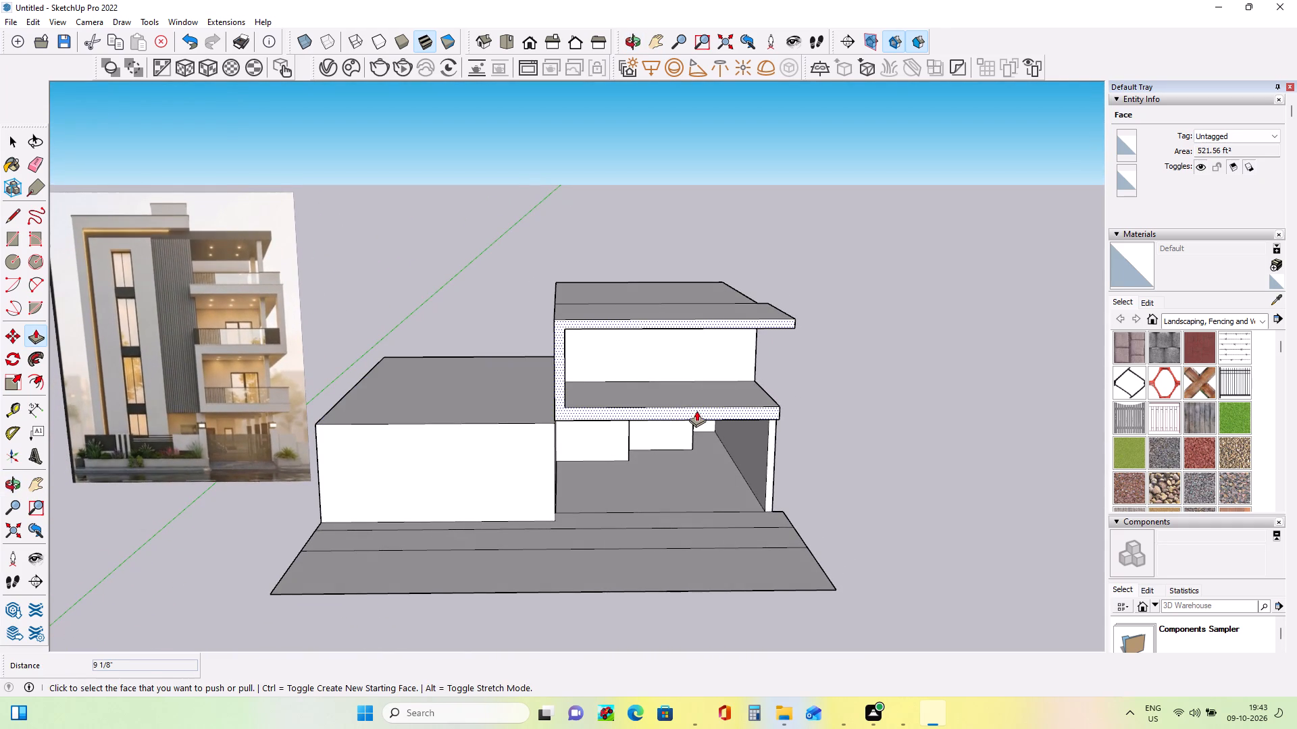
{"action": "middle_click_drag", "start_coordinate": [690, 414], "coordinate": [671, 417]}
{"action": "left_click", "coordinate": [677, 292]}
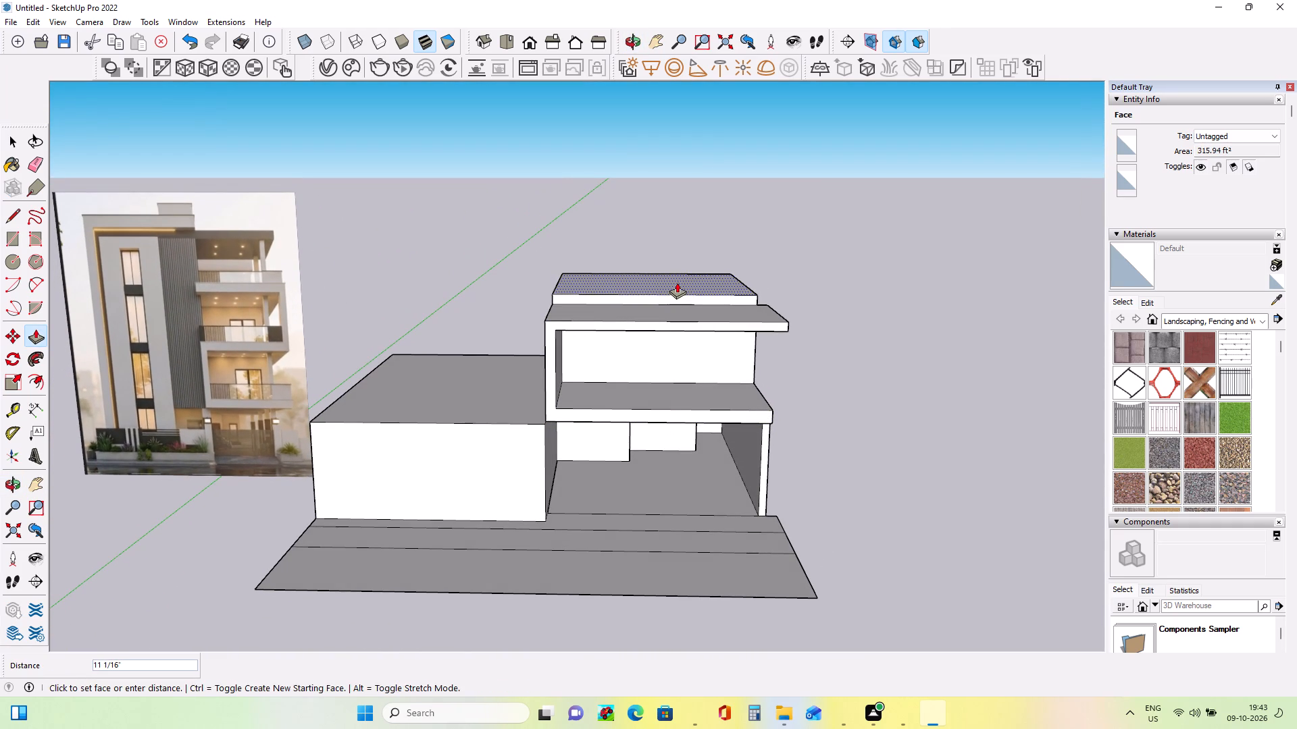
{"action": "left_click", "coordinate": [677, 282]}
Push/Pull the balcony roof's top face up 11 1/16", level with the raised roof behind it.
{"action": "left_click", "coordinate": [680, 311]}
{"action": "middle_click_drag", "start_coordinate": [770, 287], "coordinate": [513, 363]}
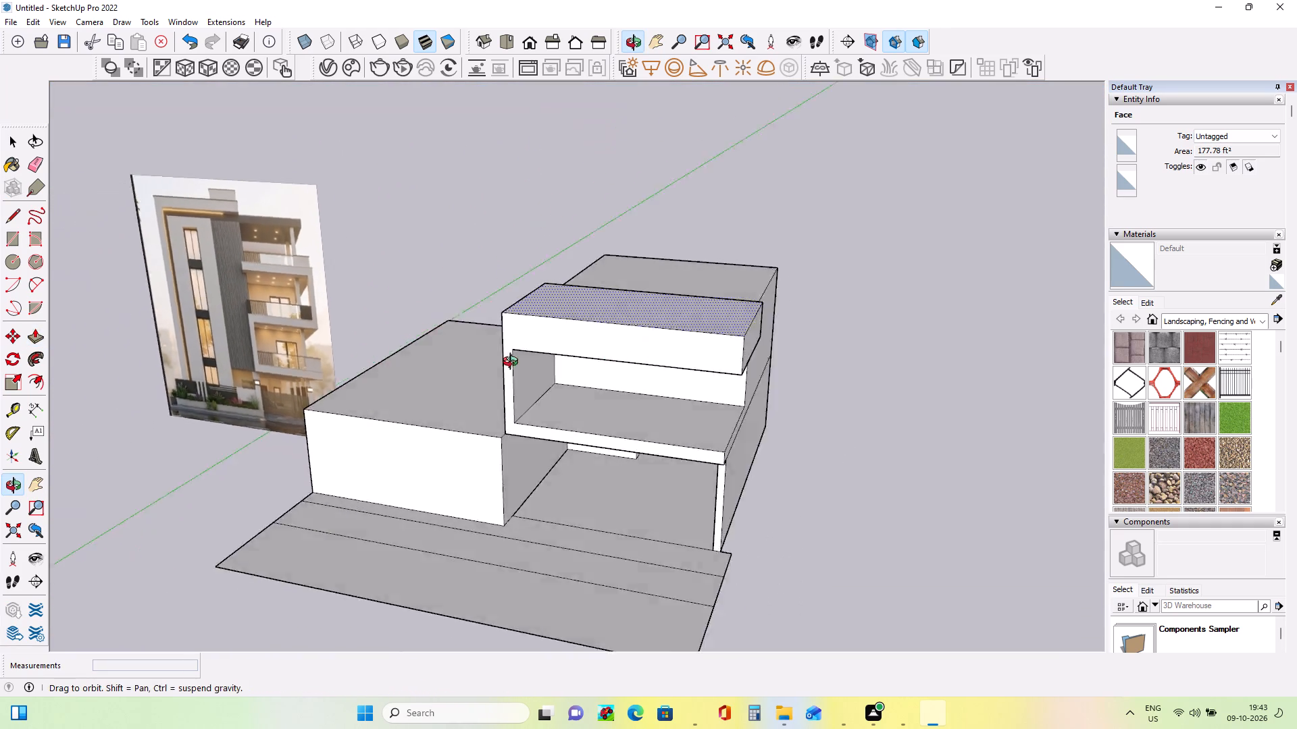
{"action": "middle_click_drag", "start_coordinate": [513, 363], "coordinate": [328, 403]}
{"action": "left_click", "coordinate": [659, 367]}
Push/Pull the underside of the balcony roof slab upward 10 15/16" to thin the slab.
{"action": "middle_click_drag", "start_coordinate": [489, 445], "coordinate": [814, 277]}
{"action": "middle_click_drag", "start_coordinate": [688, 322], "coordinate": [705, 246]}
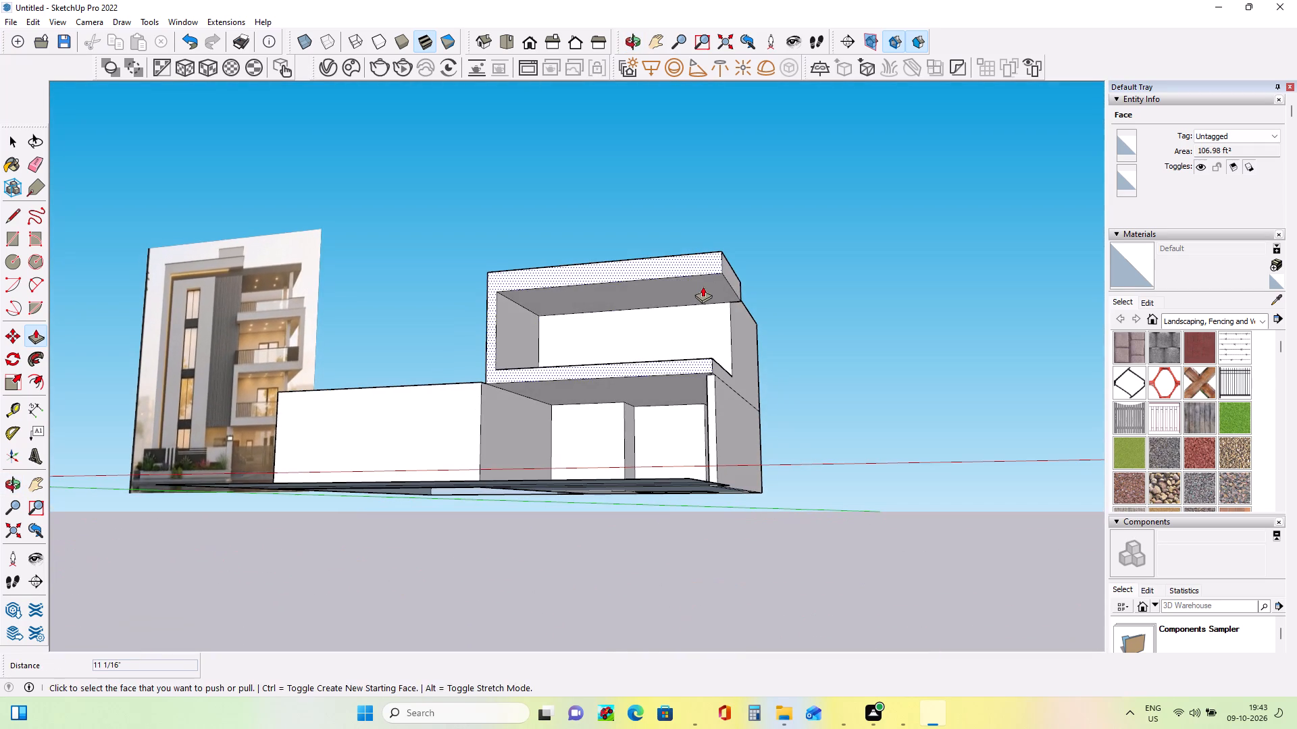
{"action": "left_click", "coordinate": [703, 286]}
{"action": "left_click", "coordinate": [703, 275]}
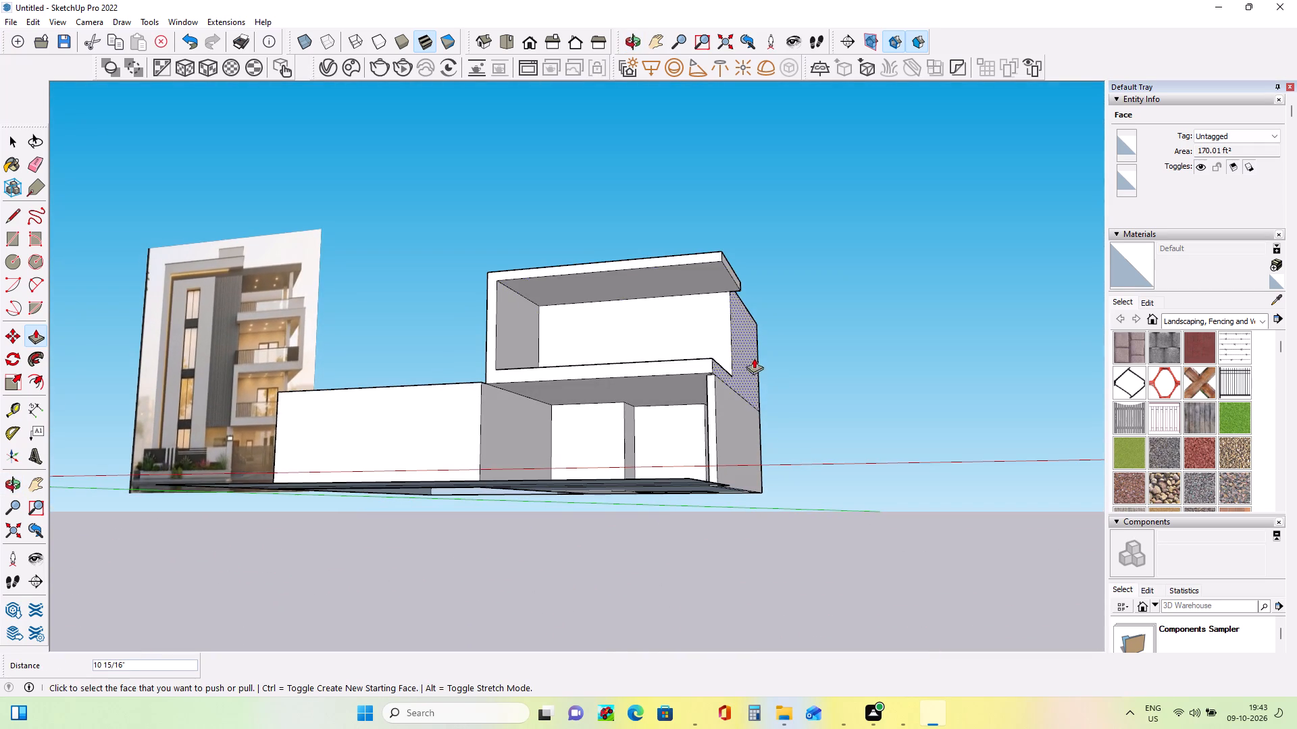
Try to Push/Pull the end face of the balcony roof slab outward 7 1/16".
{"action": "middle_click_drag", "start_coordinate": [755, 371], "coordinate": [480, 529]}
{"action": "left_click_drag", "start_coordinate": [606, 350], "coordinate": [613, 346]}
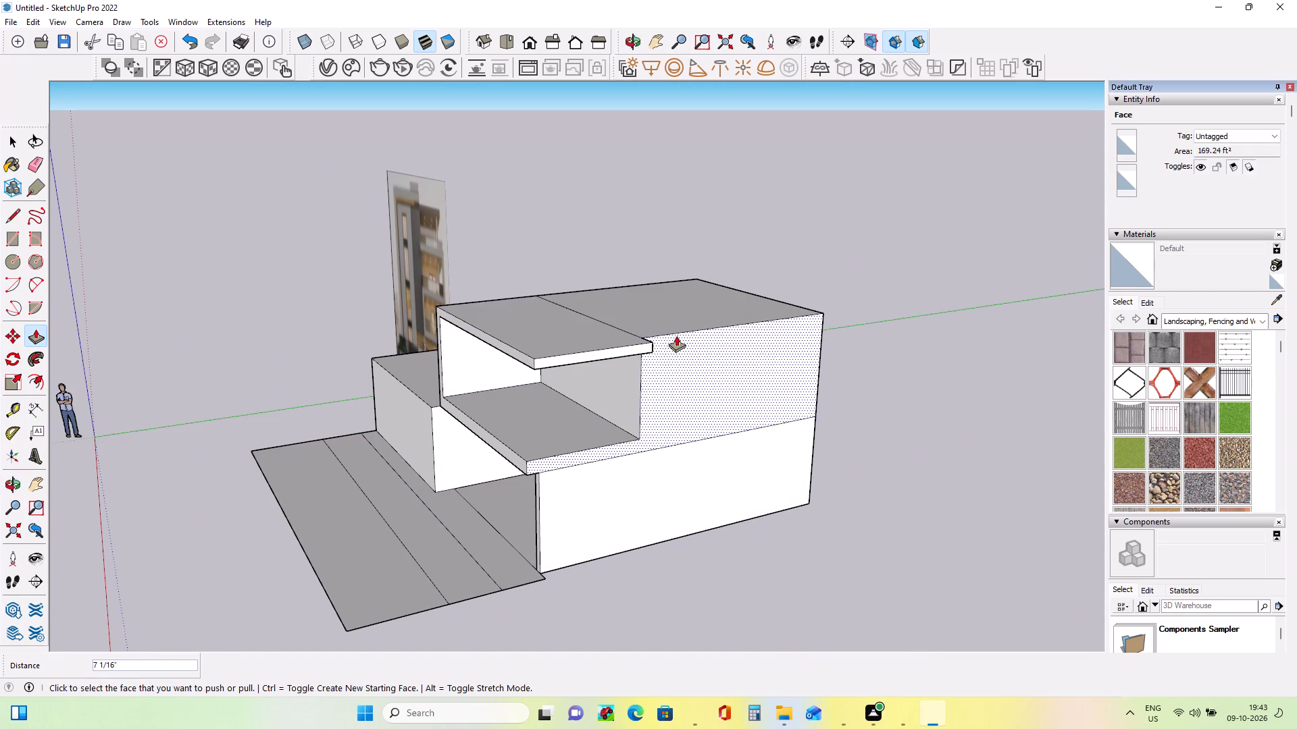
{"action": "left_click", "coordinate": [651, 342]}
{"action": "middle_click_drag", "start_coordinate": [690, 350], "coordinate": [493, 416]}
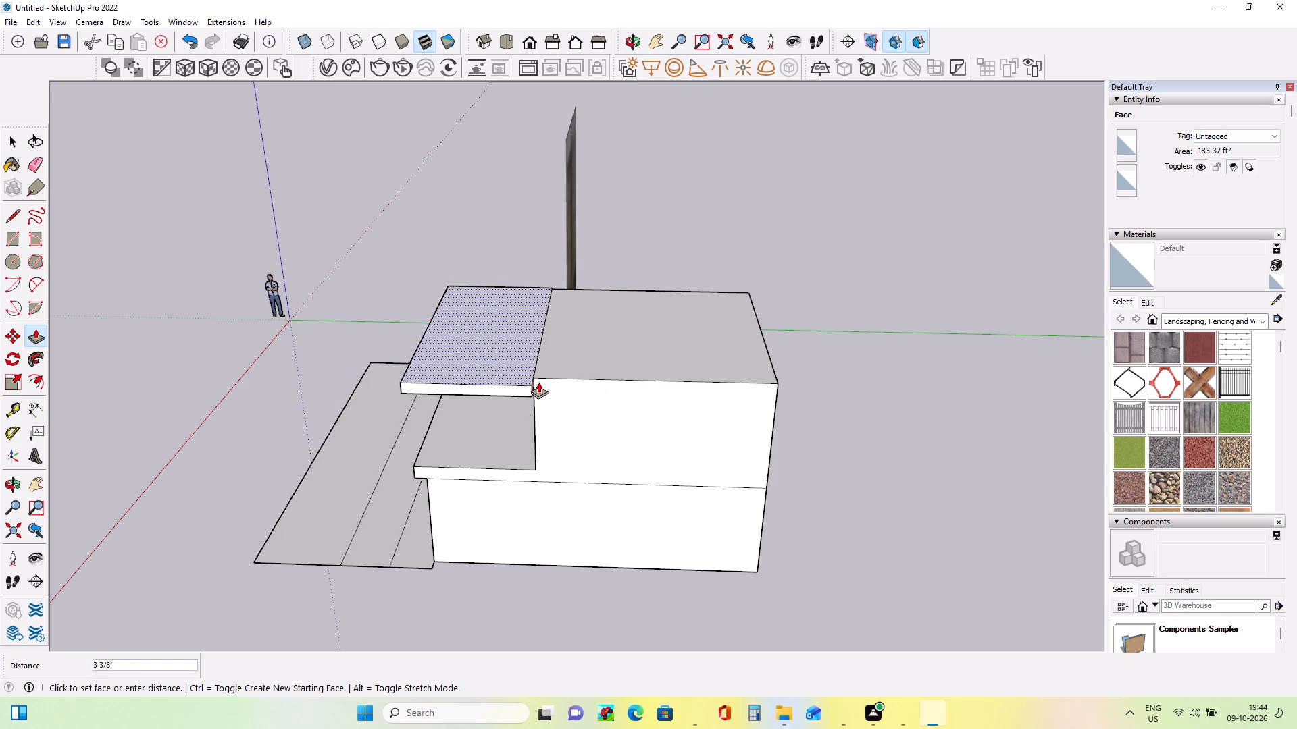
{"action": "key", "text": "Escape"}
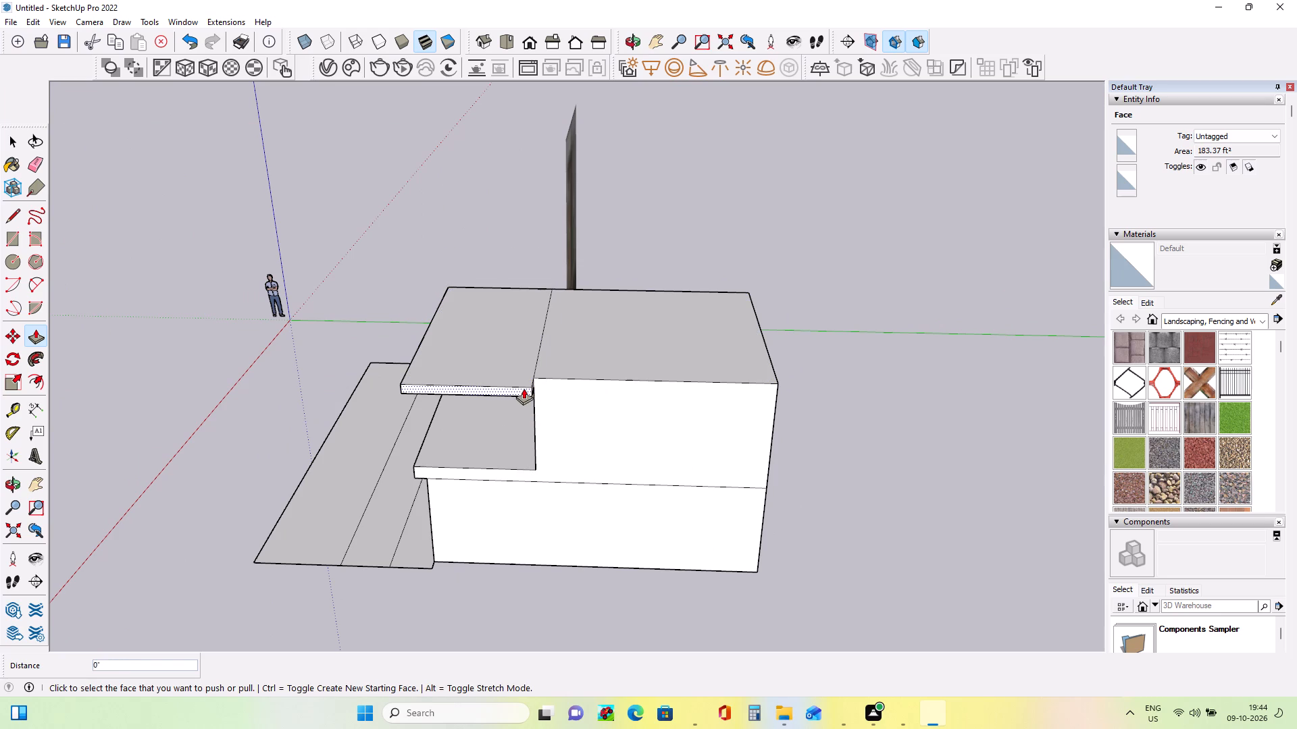
Push/Pull the balcony roof slab's end face inward 1' 5 3/4", flush with the first floor's outer side face.
{"action": "left_click", "coordinate": [524, 387]}
{"action": "left_click", "coordinate": [546, 379]}
Examine the balcony, its roof and the ground-floor bay from the front and the side against the reference image.
{"action": "middle_click_drag", "start_coordinate": [599, 398], "coordinate": [898, 347]}
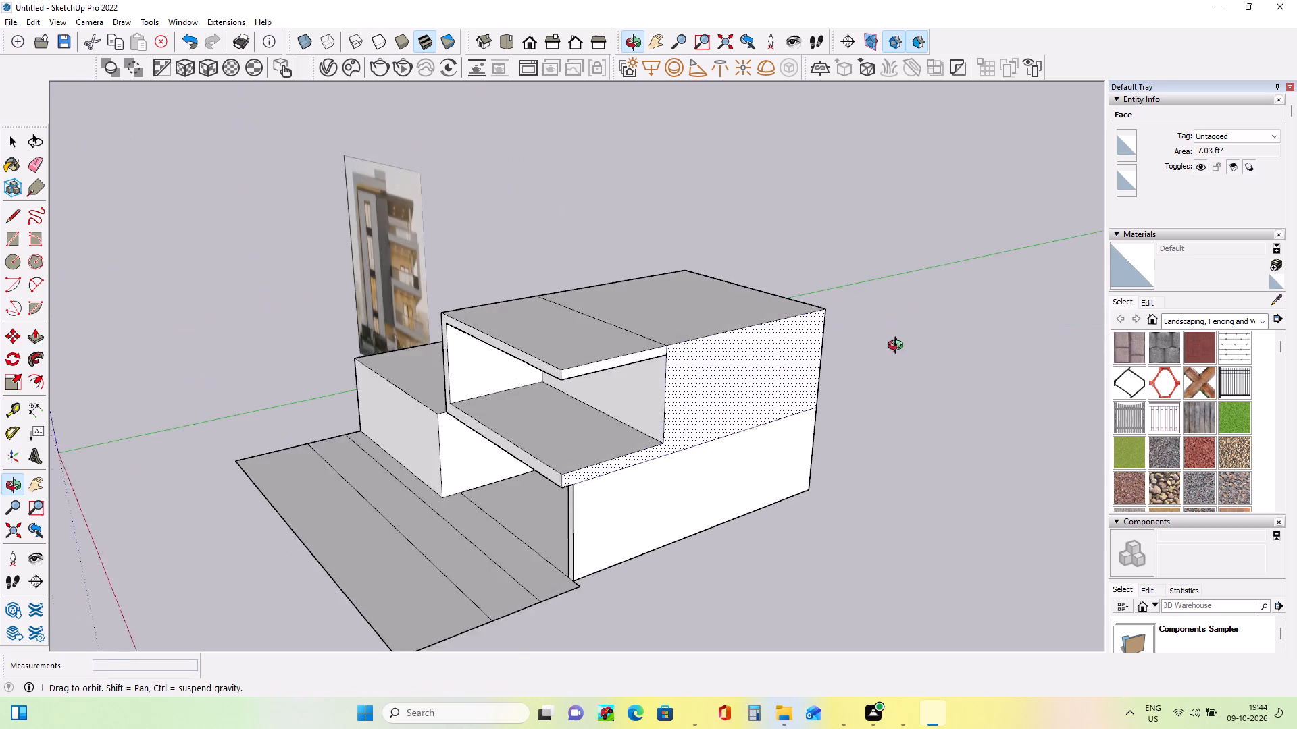
{"action": "middle_click_drag", "start_coordinate": [898, 347], "coordinate": [915, 346]}
{"action": "middle_click_drag", "start_coordinate": [603, 343], "coordinate": [801, 286]}
{"action": "middle_click_drag", "start_coordinate": [569, 476], "coordinate": [619, 448]}
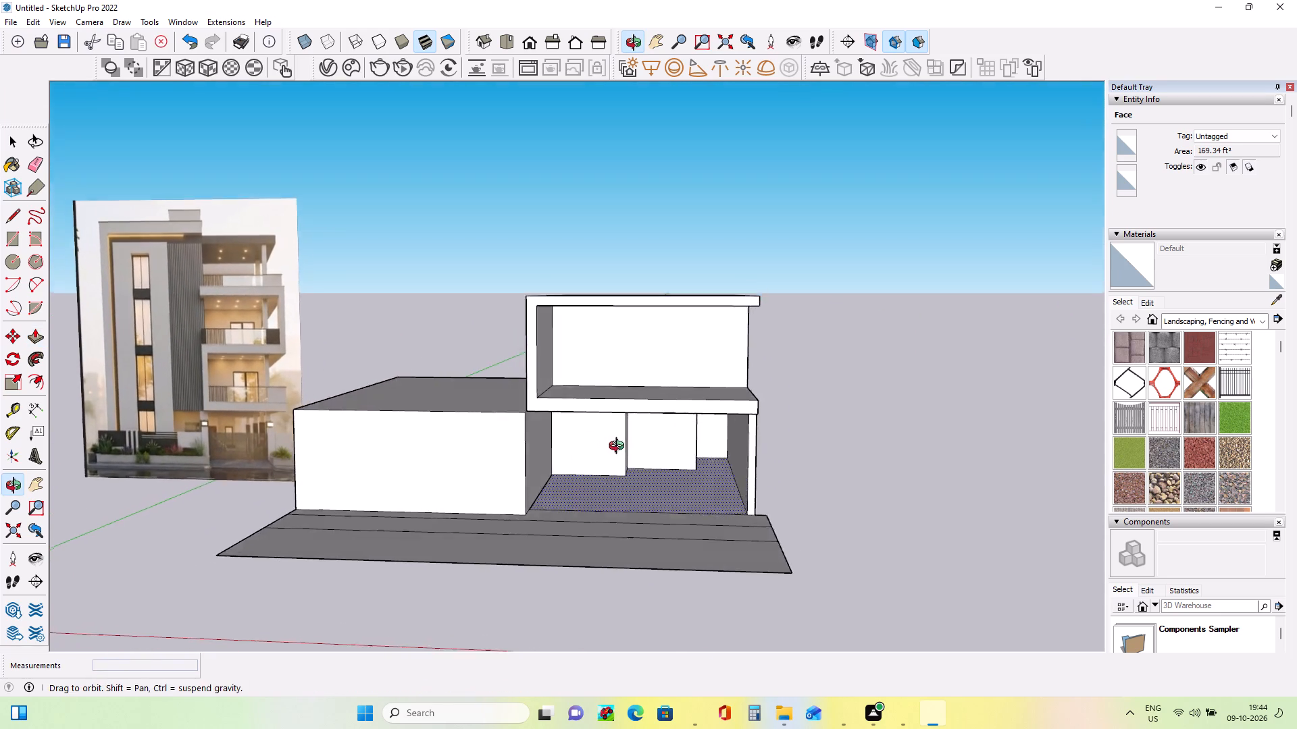
{"action": "middle_click_drag", "start_coordinate": [619, 448], "coordinate": [626, 454]}
{"action": "middle_click_drag", "start_coordinate": [698, 425], "coordinate": [680, 462]}
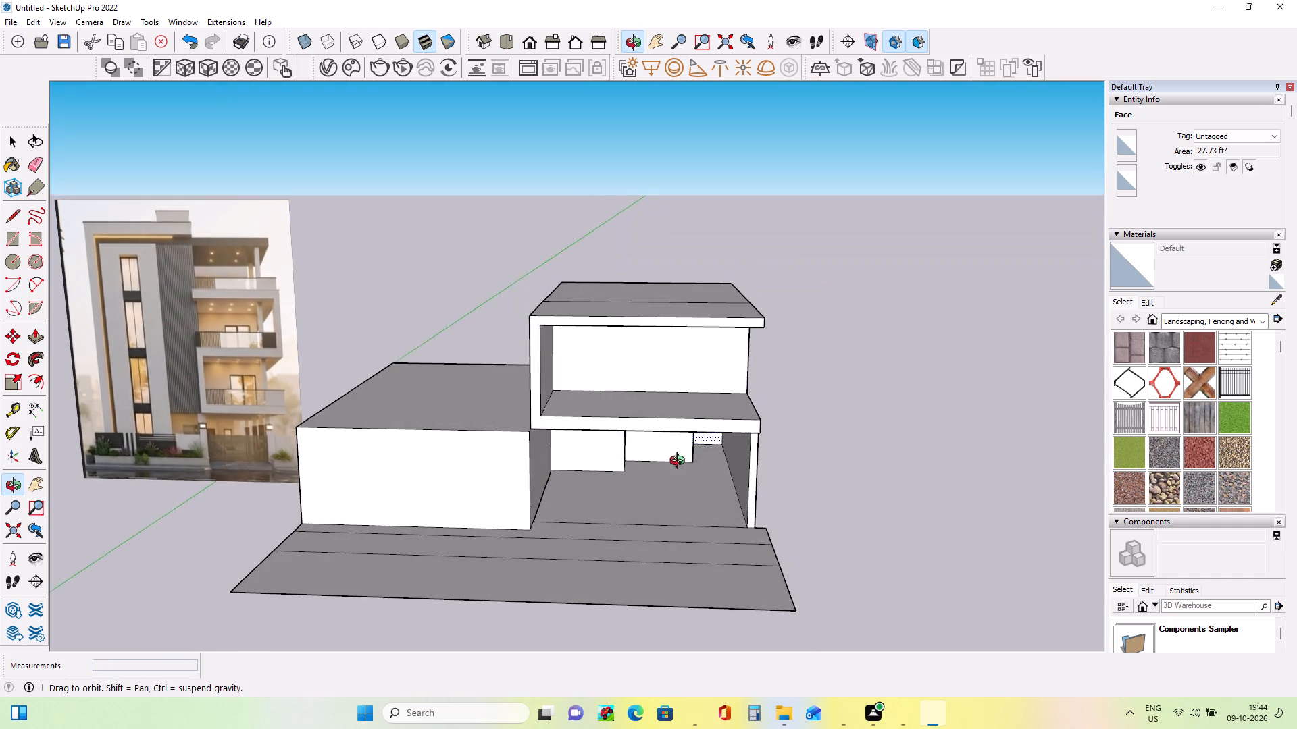
{"action": "middle_click_drag", "start_coordinate": [680, 462], "coordinate": [596, 481]}
{"action": "scroll", "coordinate": [505, 483], "scroll_direction": "down", "scroll_amount": 2}
{"action": "middle_click_drag", "start_coordinate": [601, 477], "coordinate": [532, 529]}
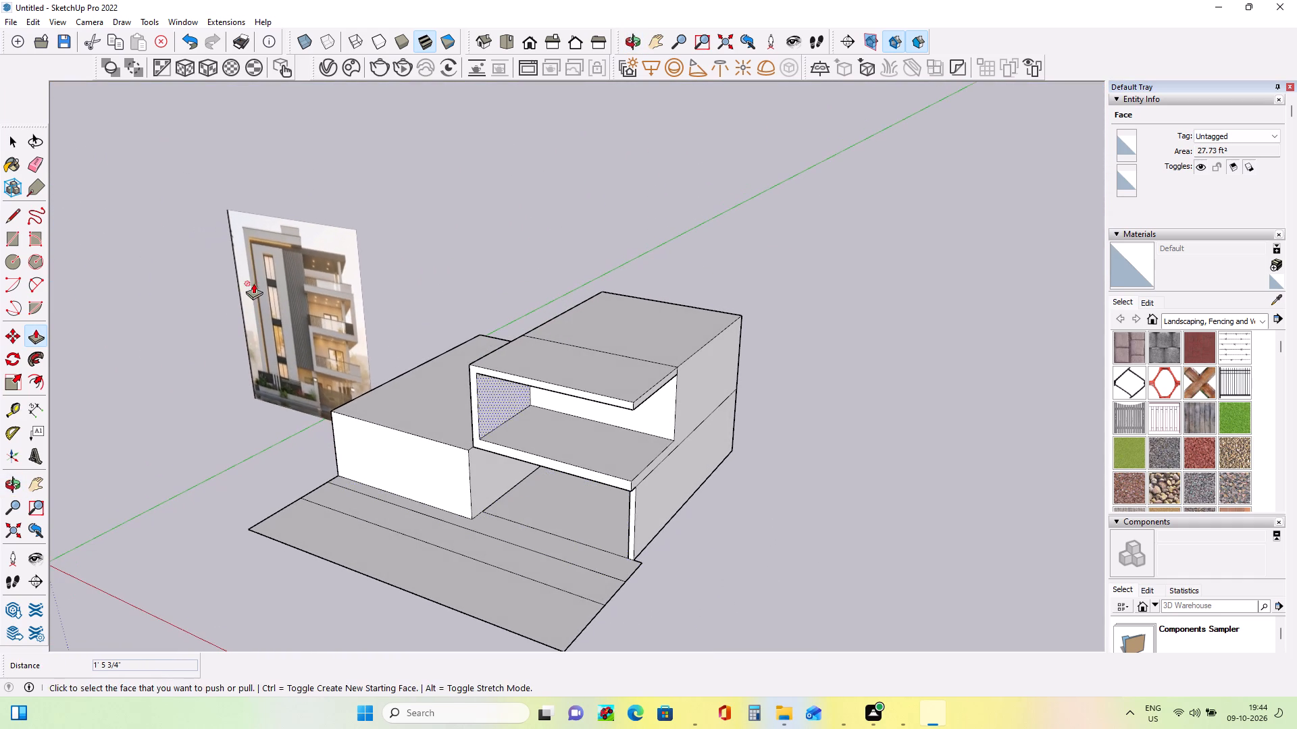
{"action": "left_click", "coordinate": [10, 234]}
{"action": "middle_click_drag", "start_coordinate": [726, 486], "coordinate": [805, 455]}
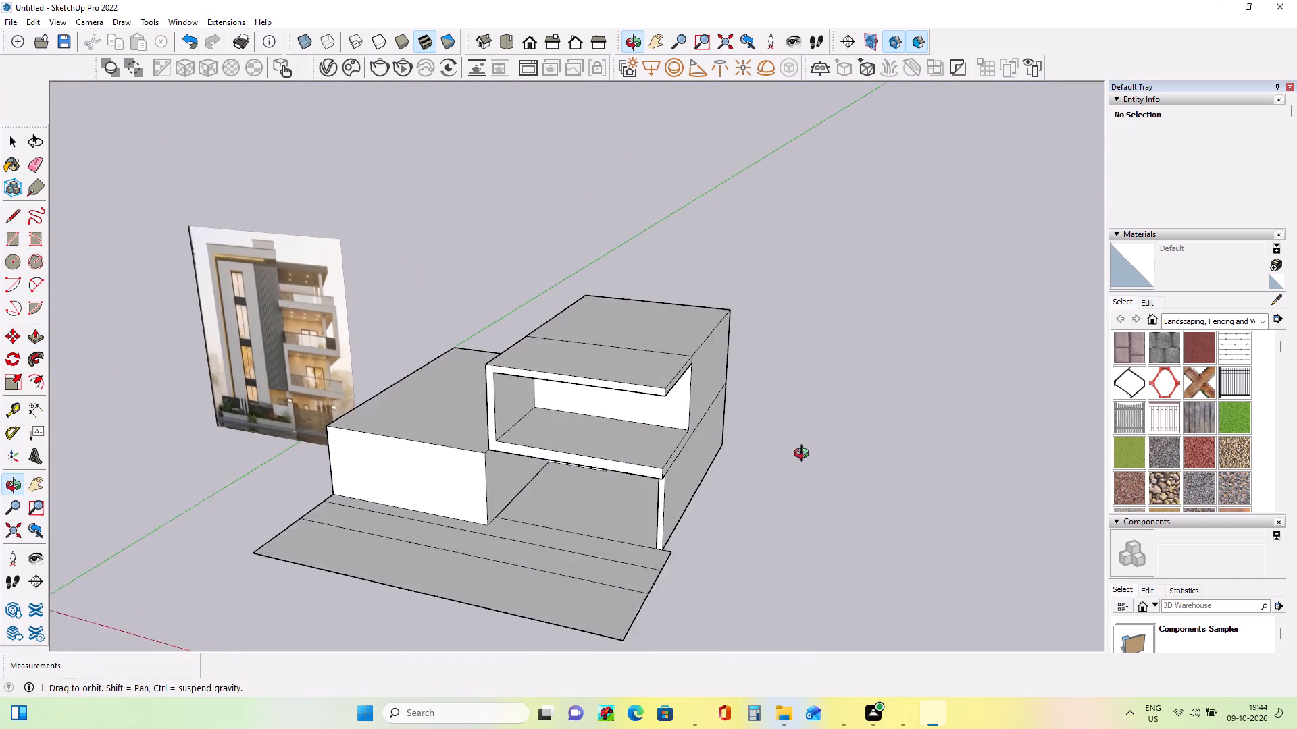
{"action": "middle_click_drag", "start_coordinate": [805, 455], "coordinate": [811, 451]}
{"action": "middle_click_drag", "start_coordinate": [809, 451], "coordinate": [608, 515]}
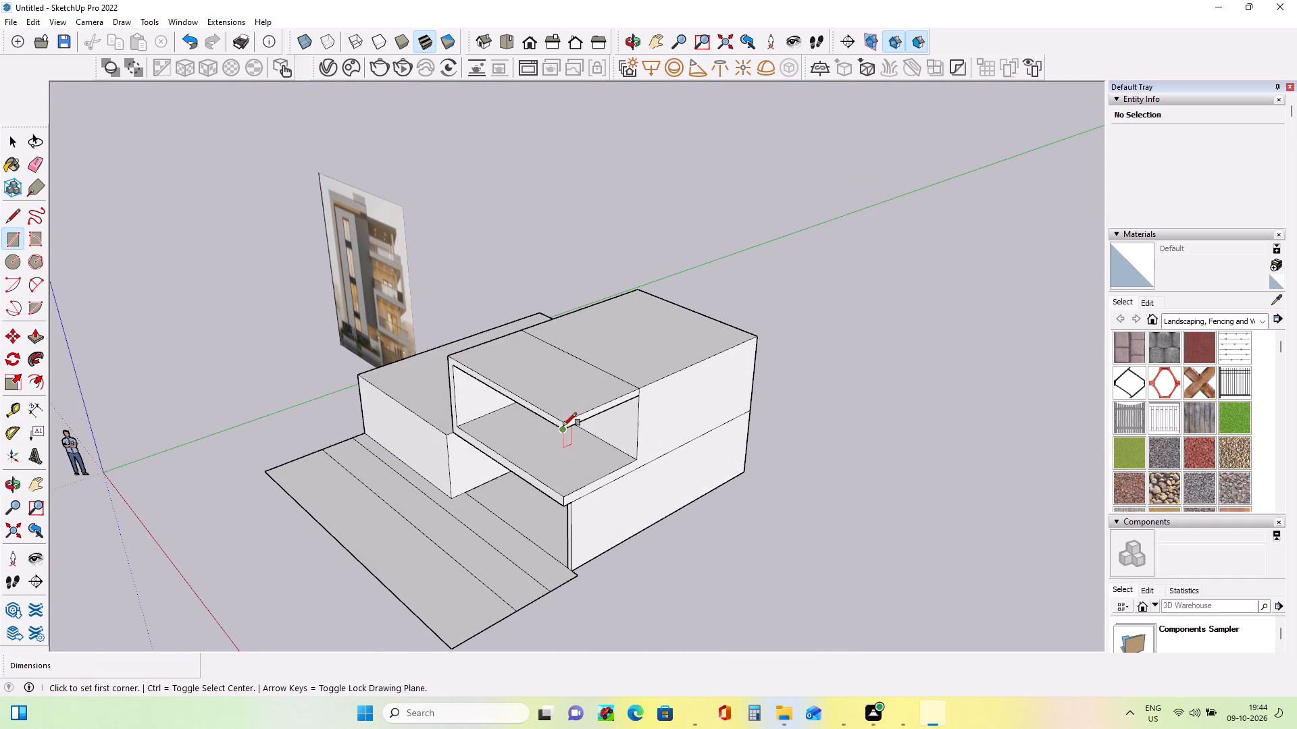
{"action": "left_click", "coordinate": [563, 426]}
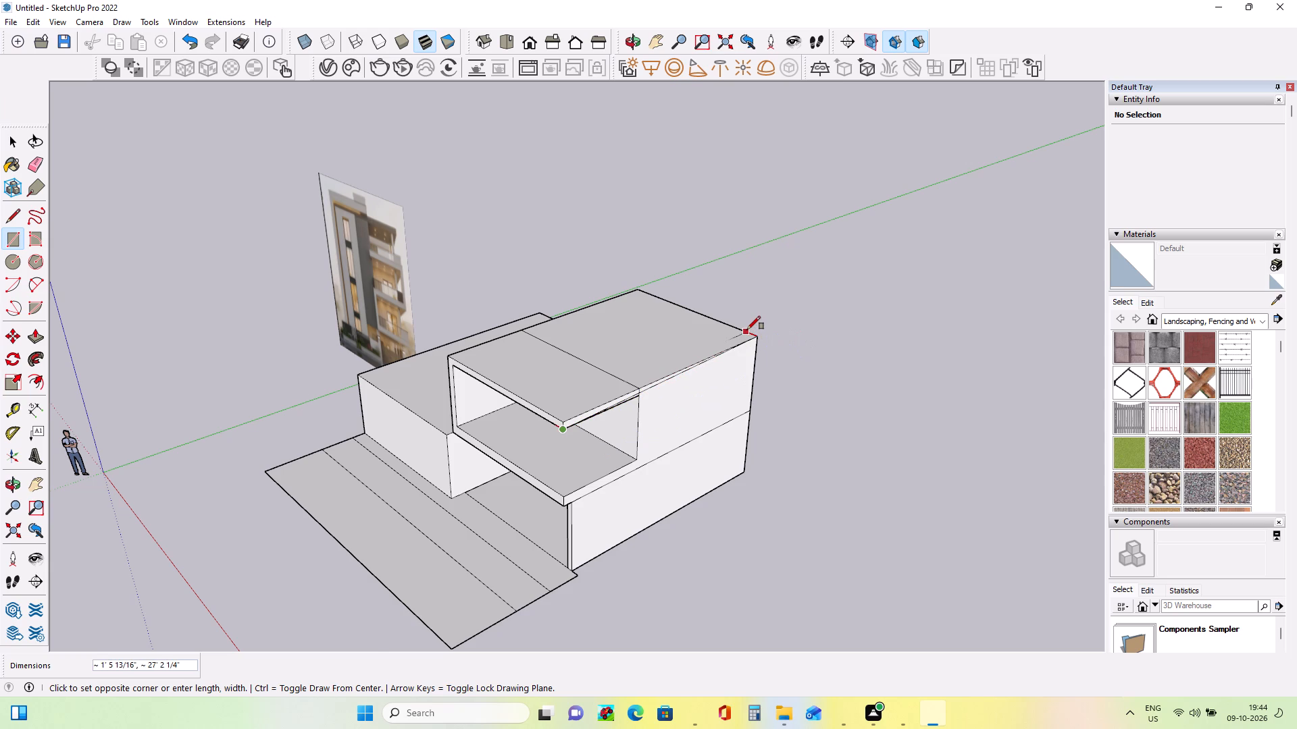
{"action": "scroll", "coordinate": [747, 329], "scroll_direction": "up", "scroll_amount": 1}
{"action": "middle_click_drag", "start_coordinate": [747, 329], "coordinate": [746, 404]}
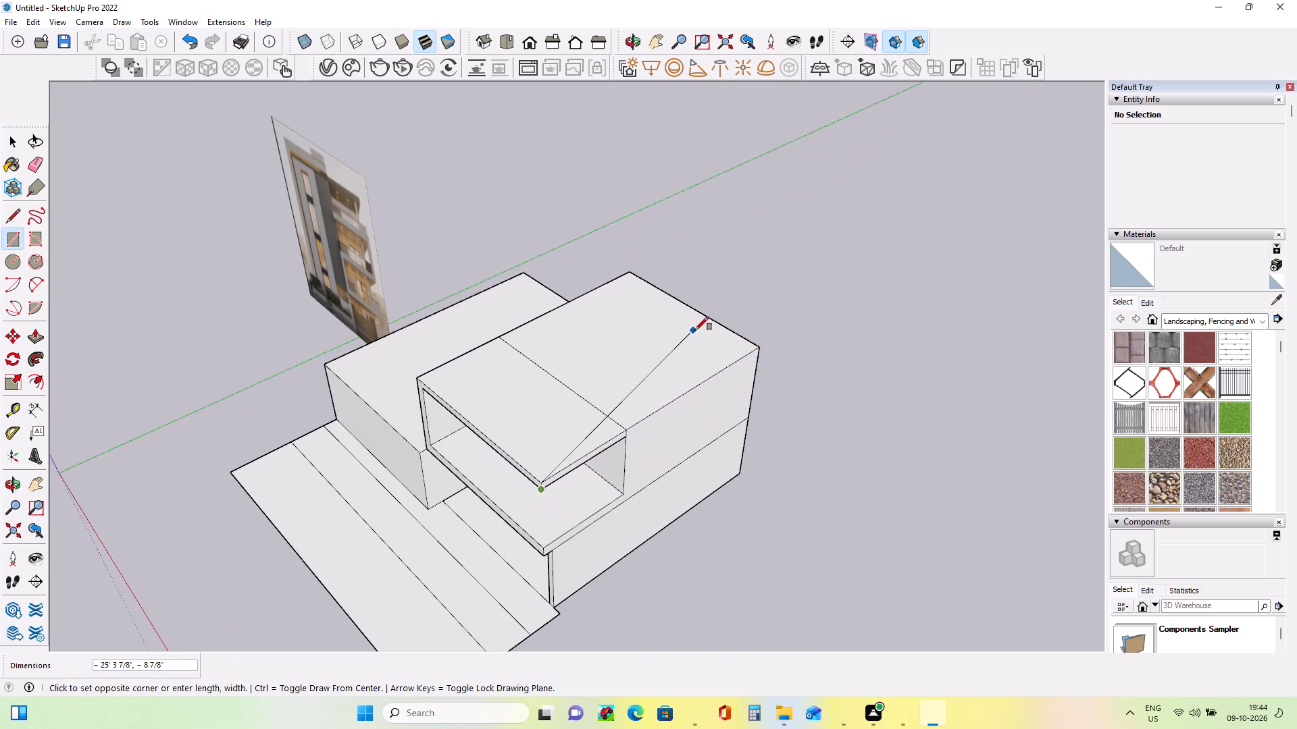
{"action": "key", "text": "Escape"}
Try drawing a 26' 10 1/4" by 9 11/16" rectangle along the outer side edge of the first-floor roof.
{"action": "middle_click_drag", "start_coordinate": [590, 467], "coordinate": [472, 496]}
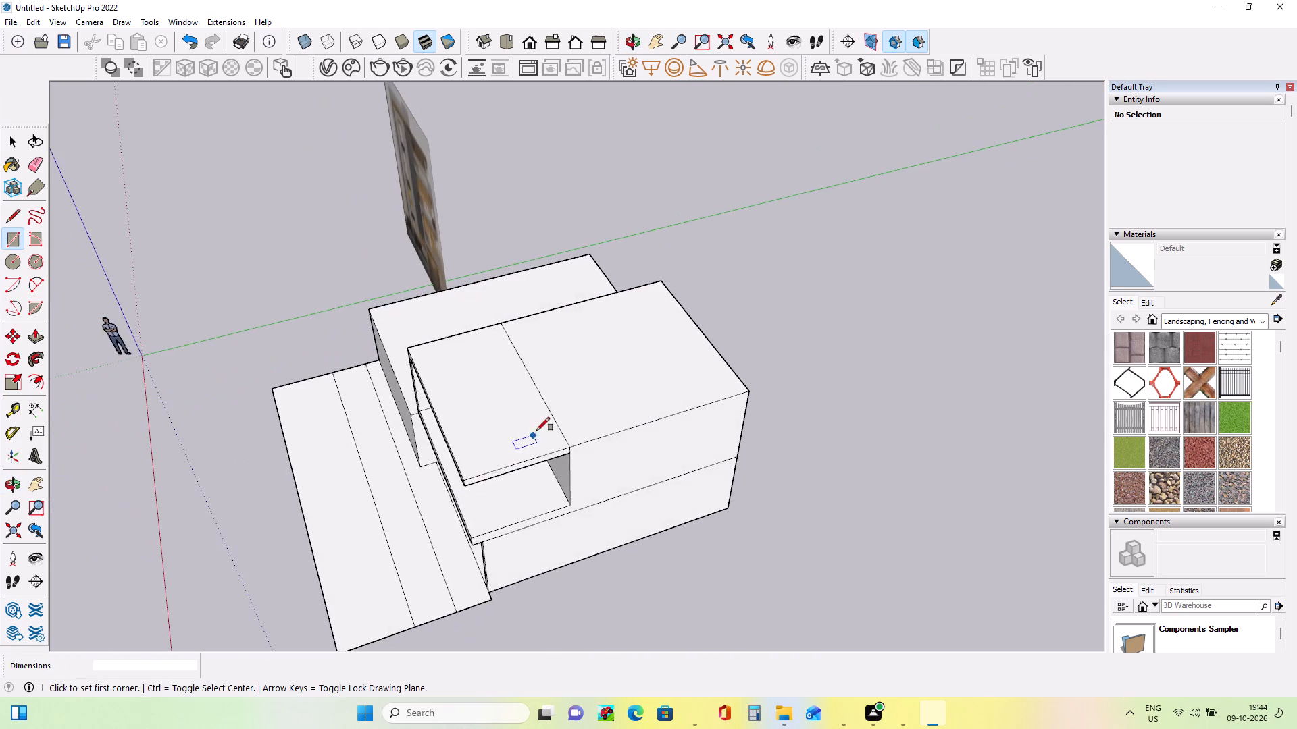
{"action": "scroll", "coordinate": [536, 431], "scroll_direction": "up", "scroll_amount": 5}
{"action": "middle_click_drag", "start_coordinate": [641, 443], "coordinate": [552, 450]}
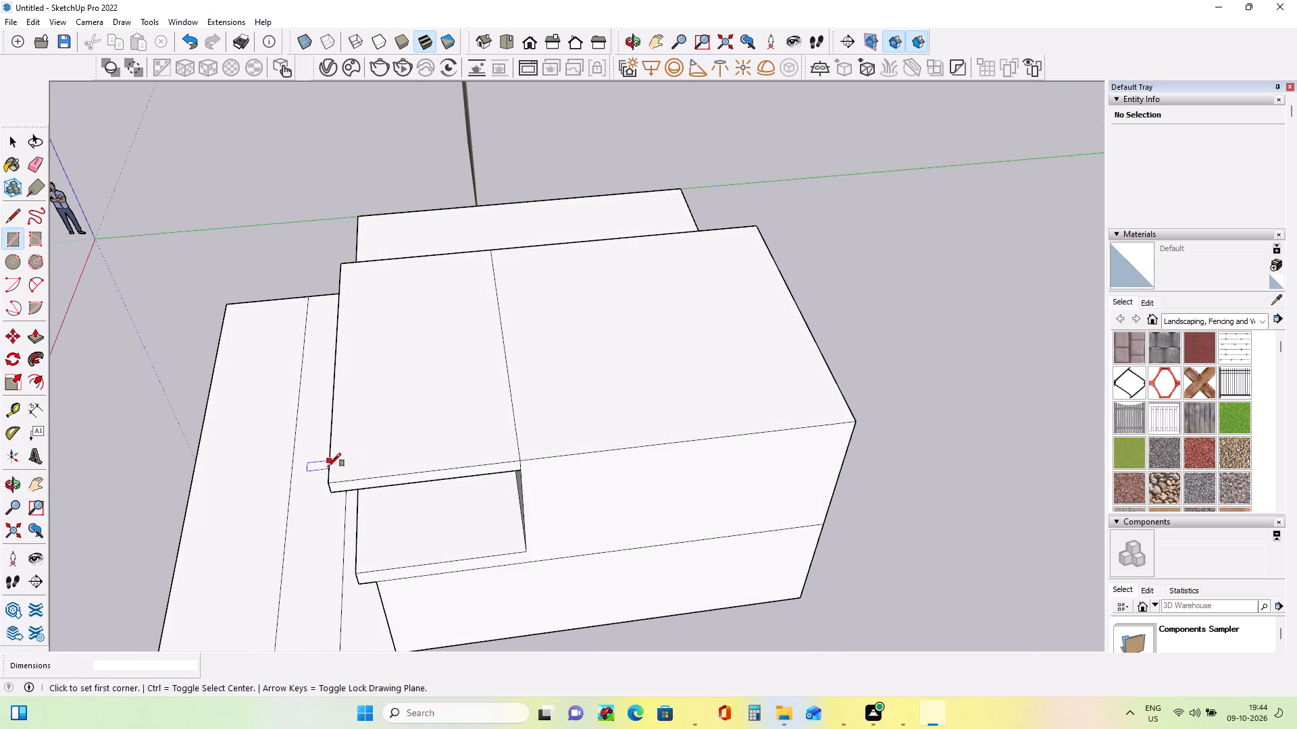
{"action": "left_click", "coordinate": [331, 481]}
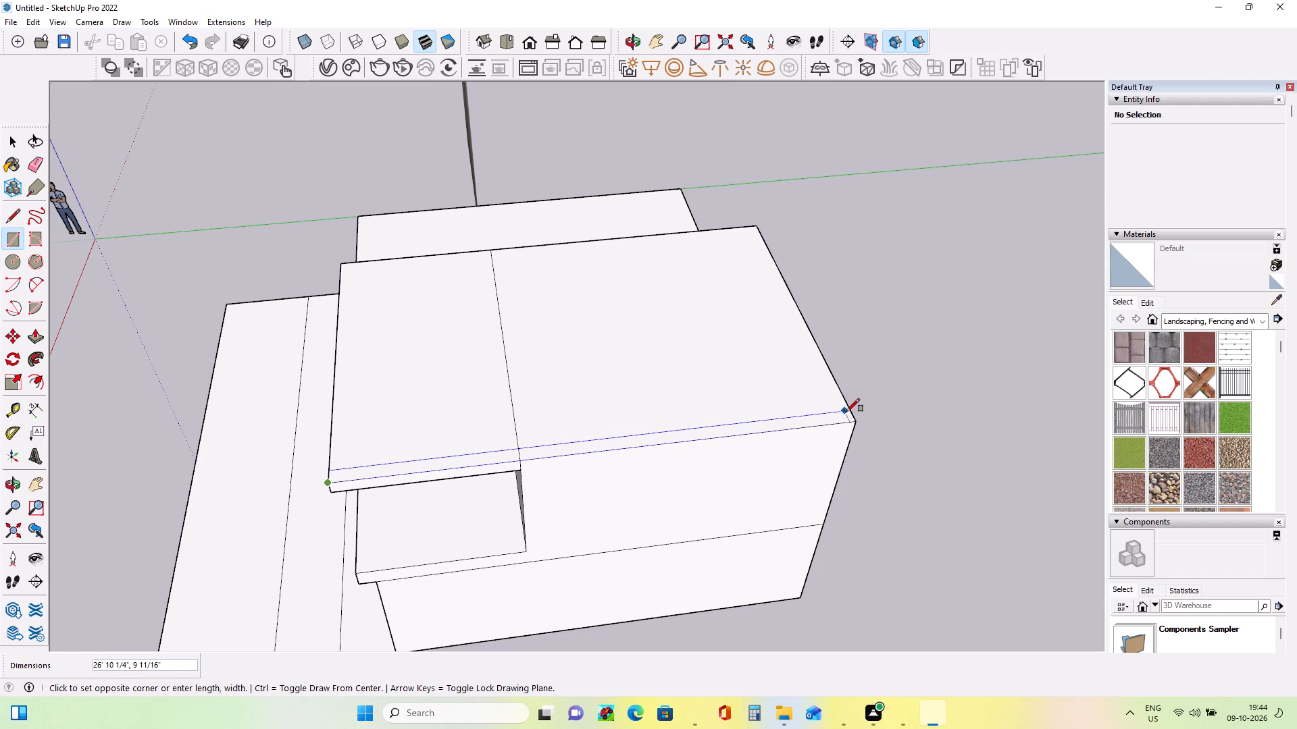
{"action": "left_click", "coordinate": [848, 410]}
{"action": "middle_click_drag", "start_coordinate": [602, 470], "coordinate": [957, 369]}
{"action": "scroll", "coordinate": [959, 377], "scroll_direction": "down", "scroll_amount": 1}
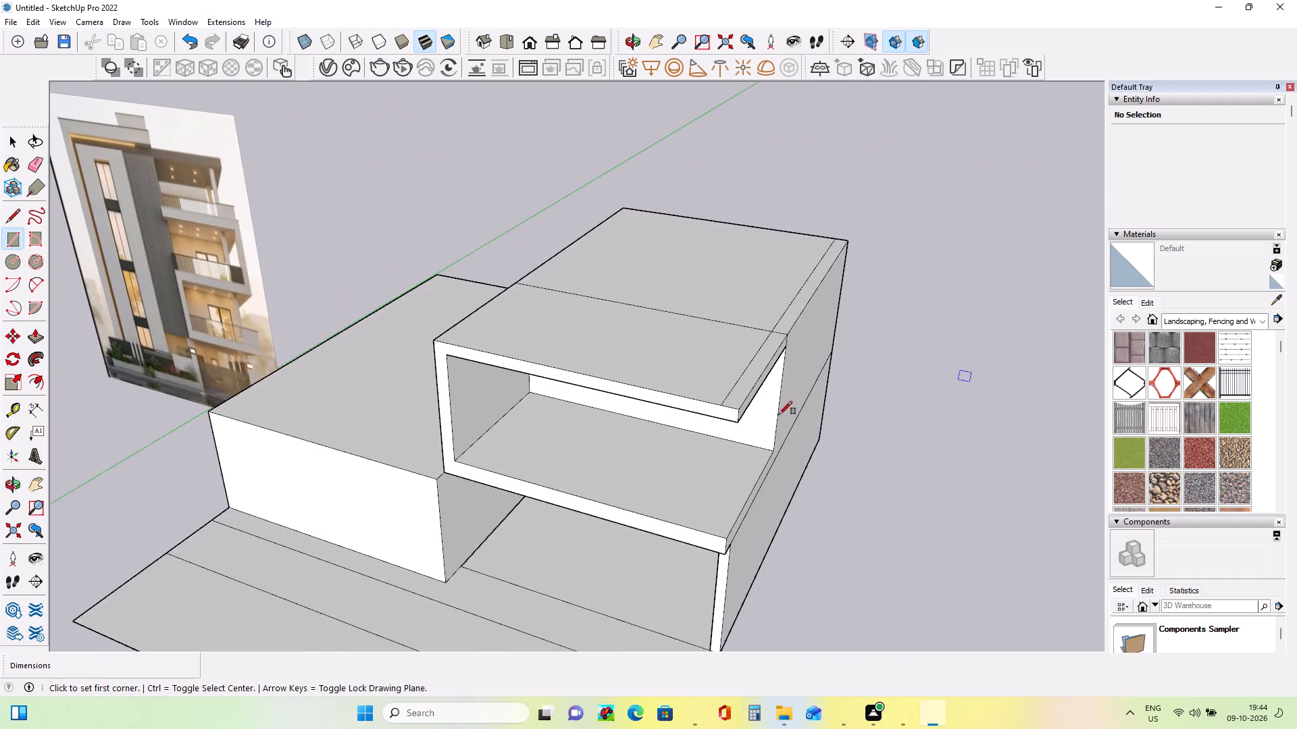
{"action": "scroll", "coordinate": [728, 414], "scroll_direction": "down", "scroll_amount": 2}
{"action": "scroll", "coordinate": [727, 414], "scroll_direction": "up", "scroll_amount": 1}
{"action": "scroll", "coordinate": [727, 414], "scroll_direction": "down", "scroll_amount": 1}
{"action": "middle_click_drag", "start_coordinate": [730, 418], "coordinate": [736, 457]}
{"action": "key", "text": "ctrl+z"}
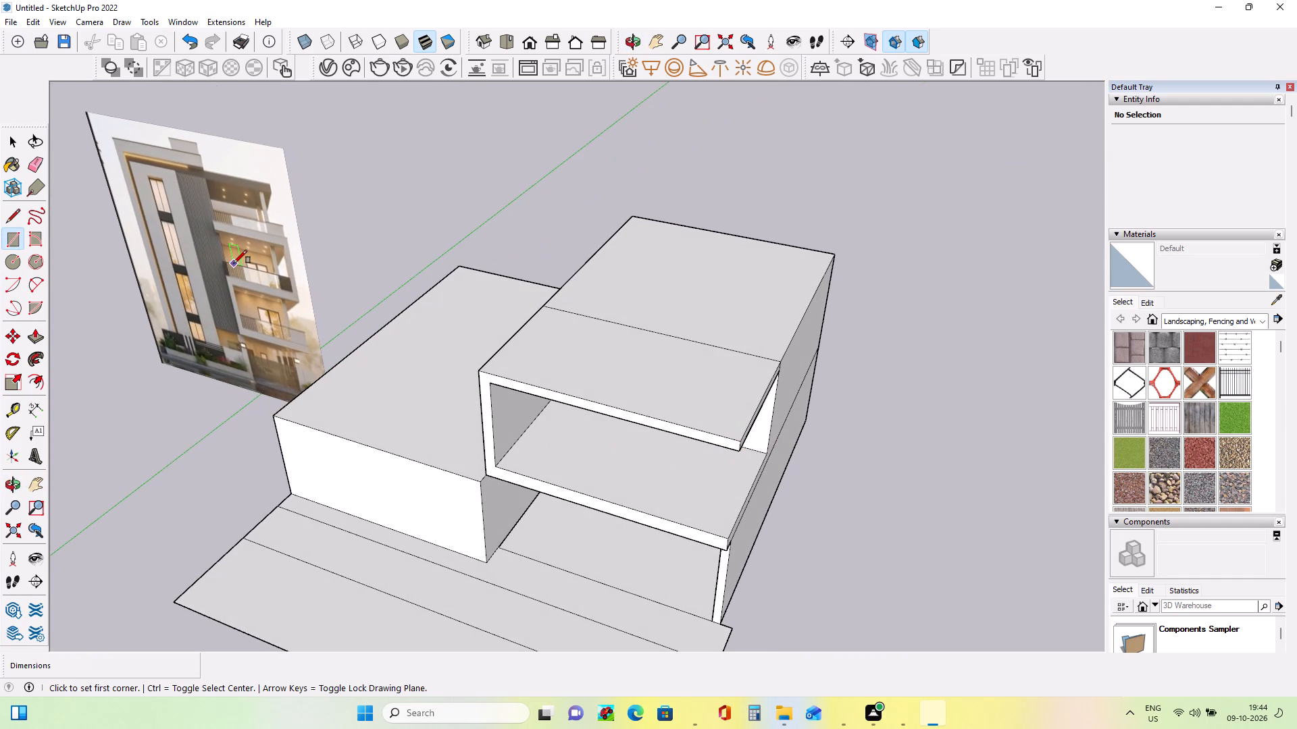
Draw a narrow rectangle about 27' 2" long on the roof's outer side edge, from the balcony's front corner to the rear edge.
{"action": "left_click", "coordinate": [740, 441]}
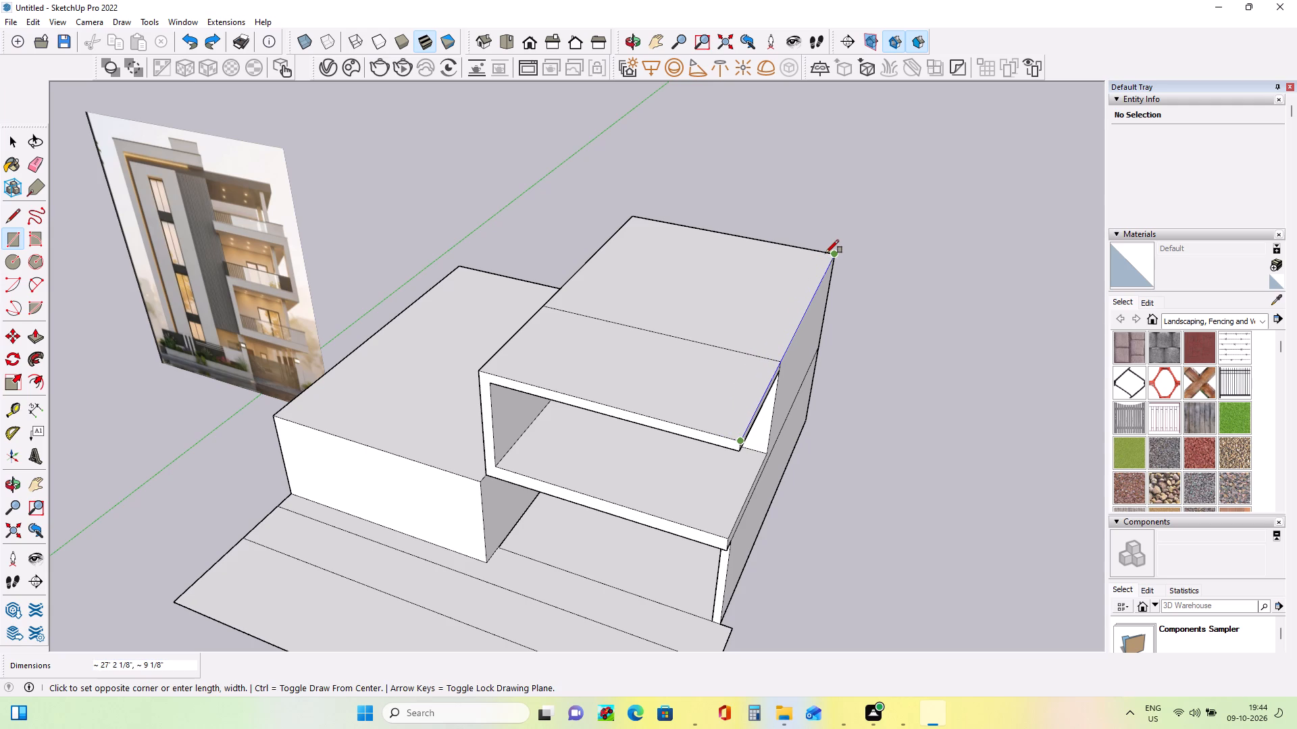
{"action": "left_click", "coordinate": [825, 253]}
Erase the short segment of the roof's dividing line that crosses the narrow strip, leaving one continuous strip face.
{"action": "middle_click_drag", "start_coordinate": [775, 446], "coordinate": [871, 425]}
{"action": "scroll", "coordinate": [872, 424], "scroll_direction": "down", "scroll_amount": 4}
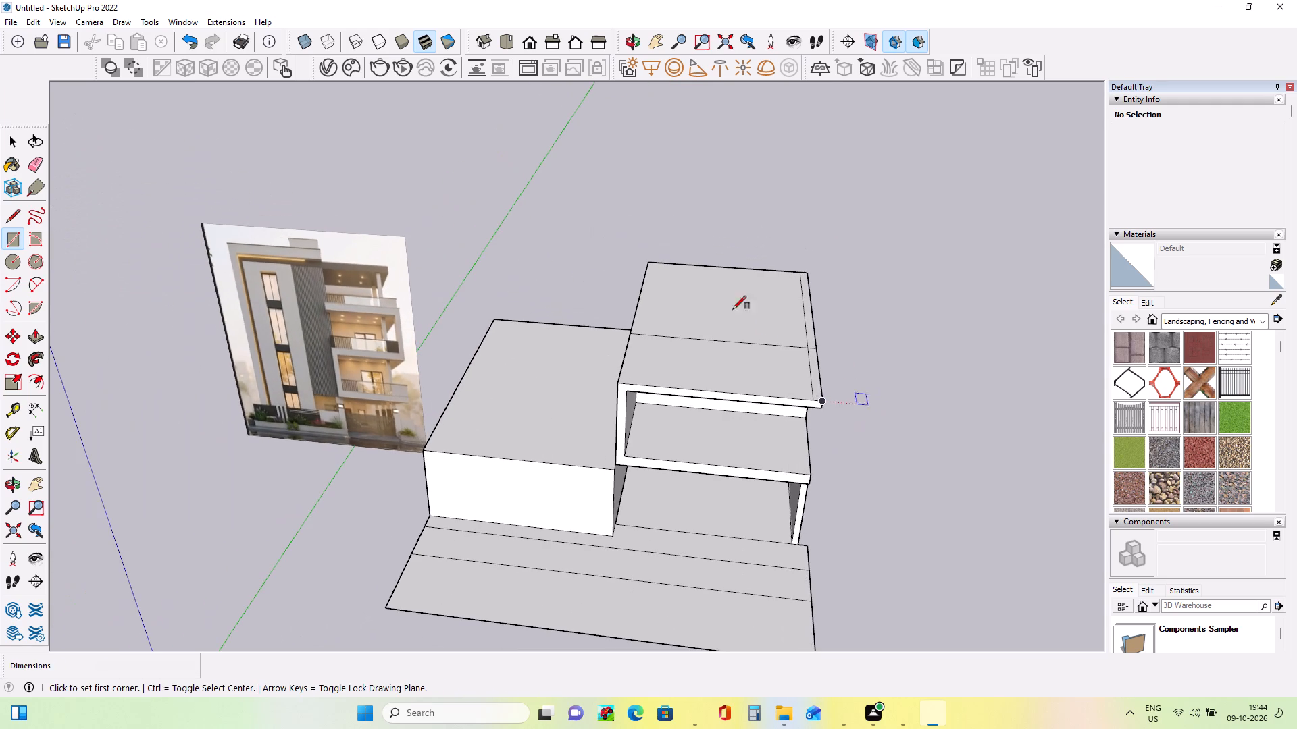
{"action": "left_click", "coordinate": [33, 165]}
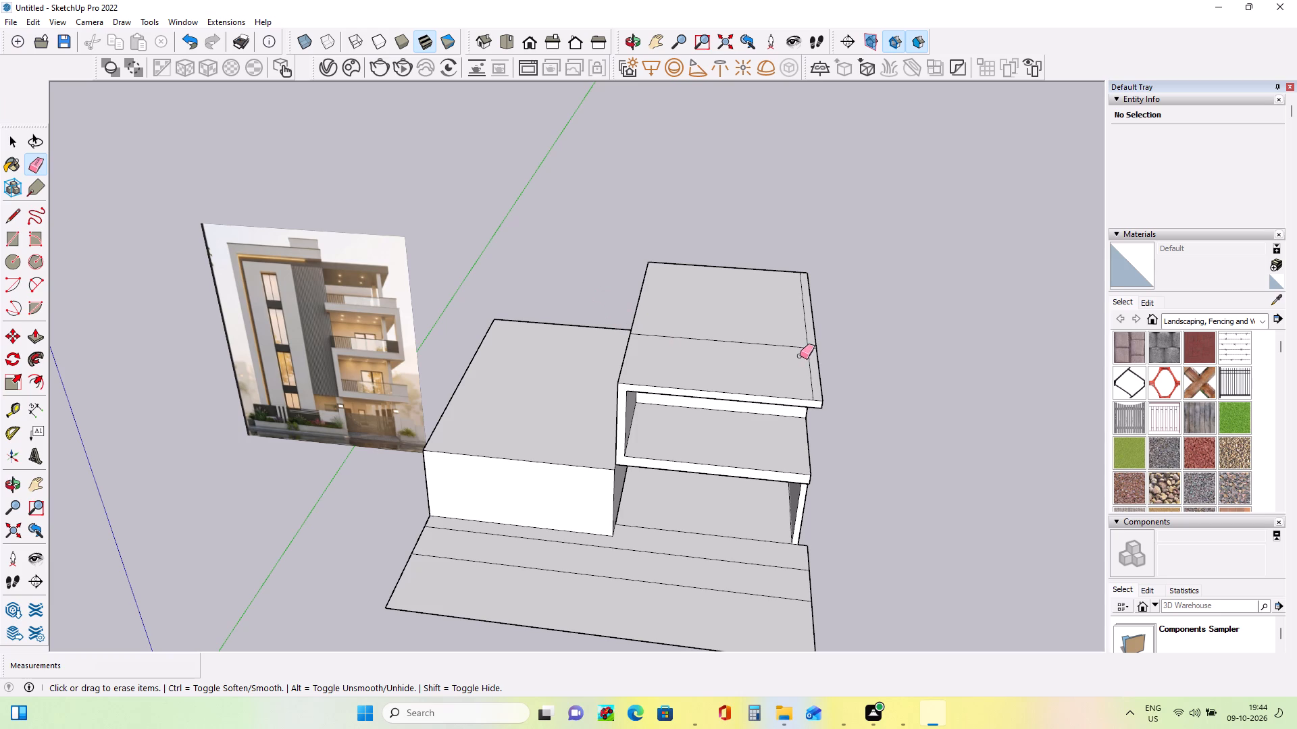
{"action": "left_click", "coordinate": [813, 347]}
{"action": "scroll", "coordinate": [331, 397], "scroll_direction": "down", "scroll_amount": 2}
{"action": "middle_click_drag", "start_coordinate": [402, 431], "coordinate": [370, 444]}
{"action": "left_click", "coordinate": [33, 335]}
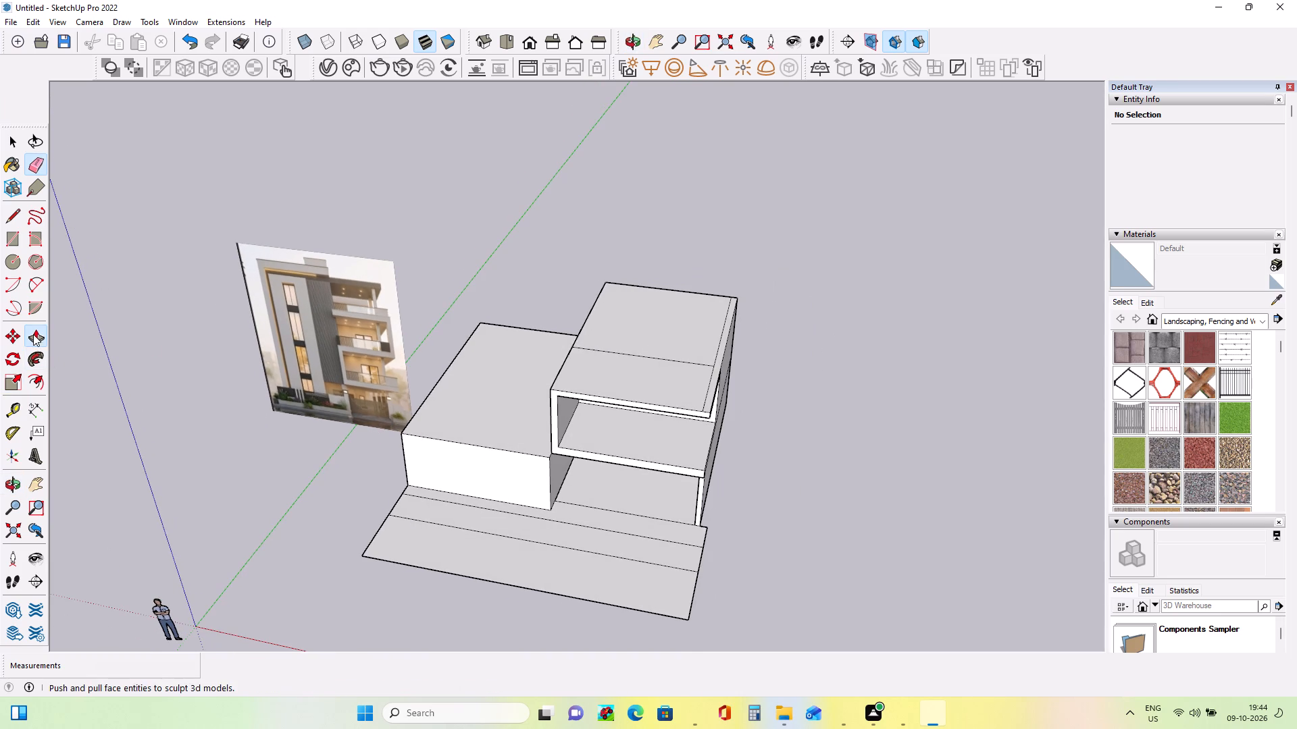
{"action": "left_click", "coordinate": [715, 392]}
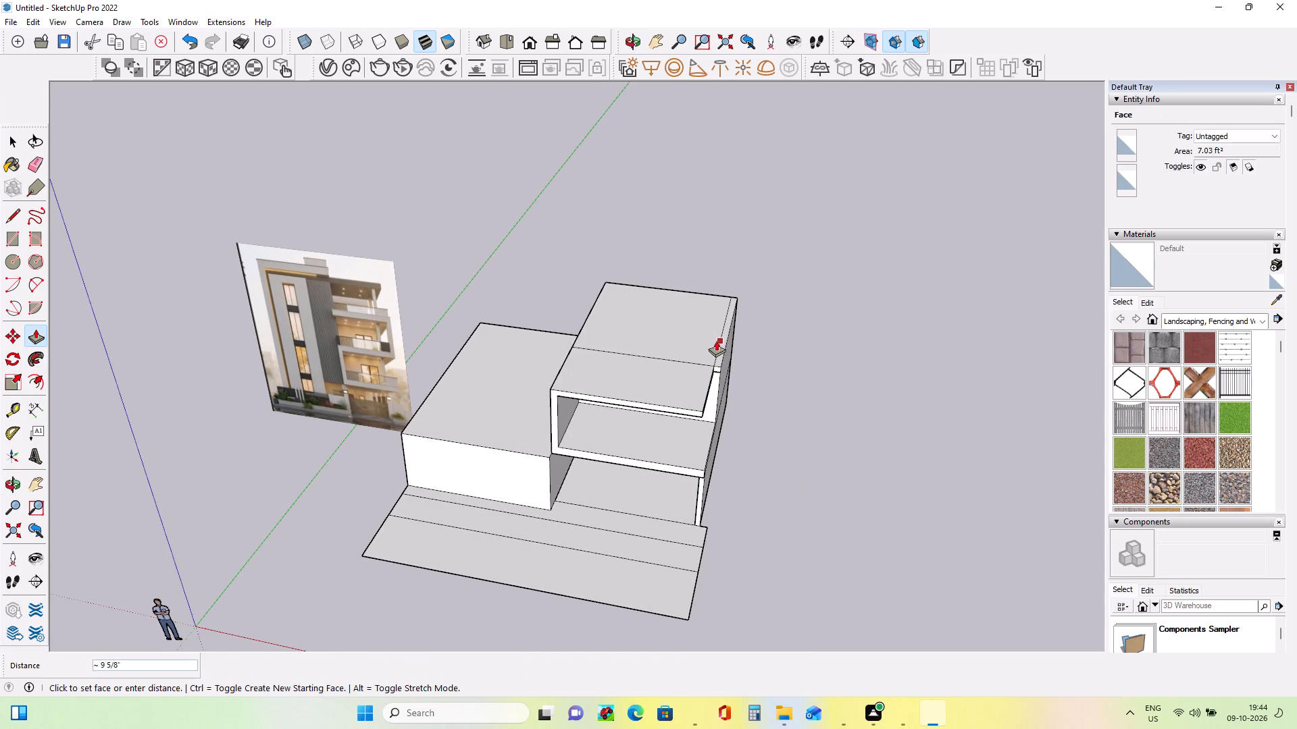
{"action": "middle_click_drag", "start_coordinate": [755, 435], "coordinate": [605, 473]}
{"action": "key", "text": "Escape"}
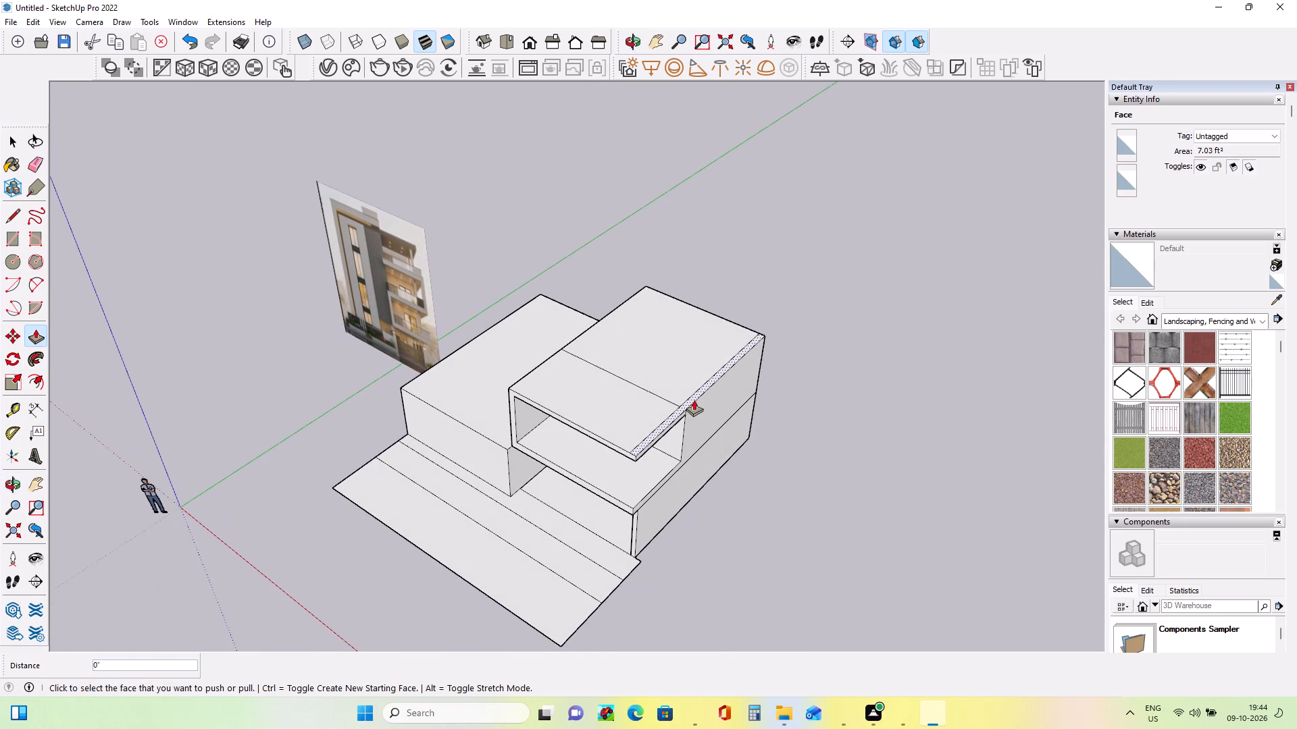
Push/Pull the narrow strip along the roof's outer side edge up 9' 9 5/16" to form the second floor's side wall.
{"action": "left_click", "coordinate": [695, 399]}
{"action": "left_click", "coordinate": [692, 327]}
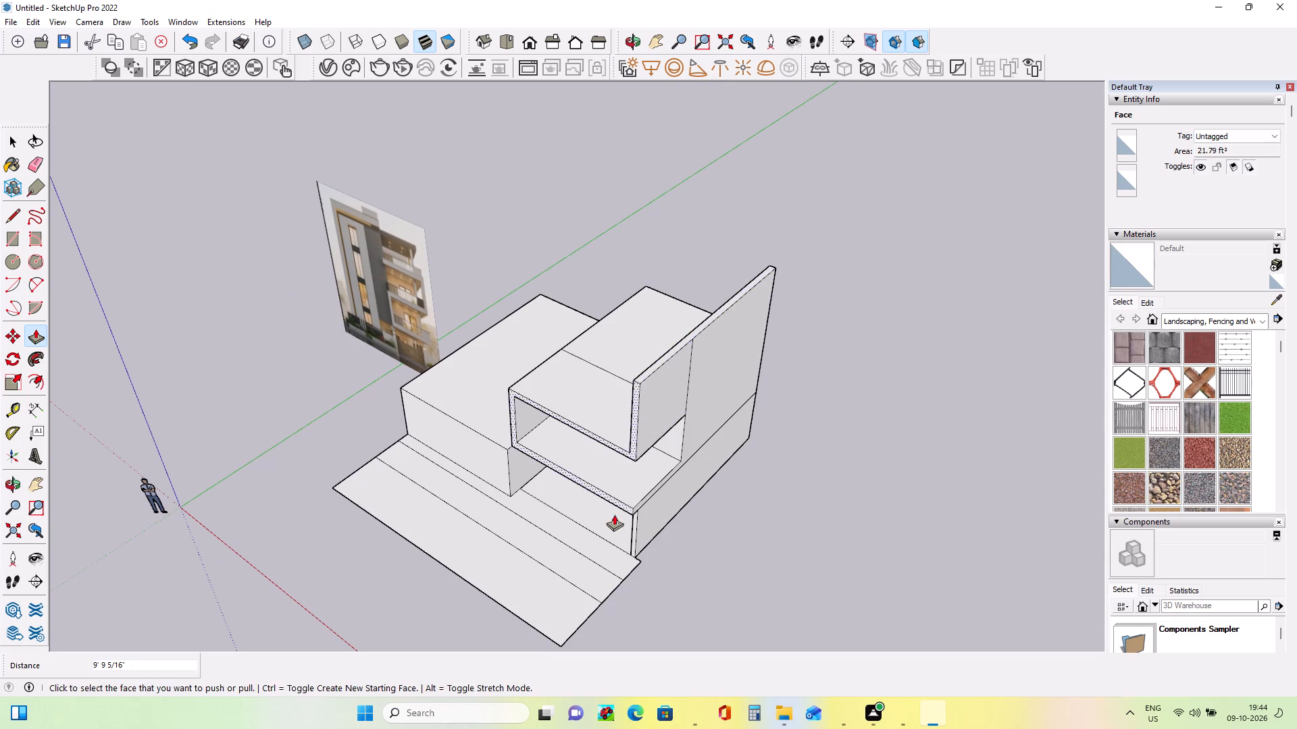
{"action": "middle_click_drag", "start_coordinate": [613, 513], "coordinate": [794, 402]}
{"action": "middle_click_drag", "start_coordinate": [751, 396], "coordinate": [846, 373]}
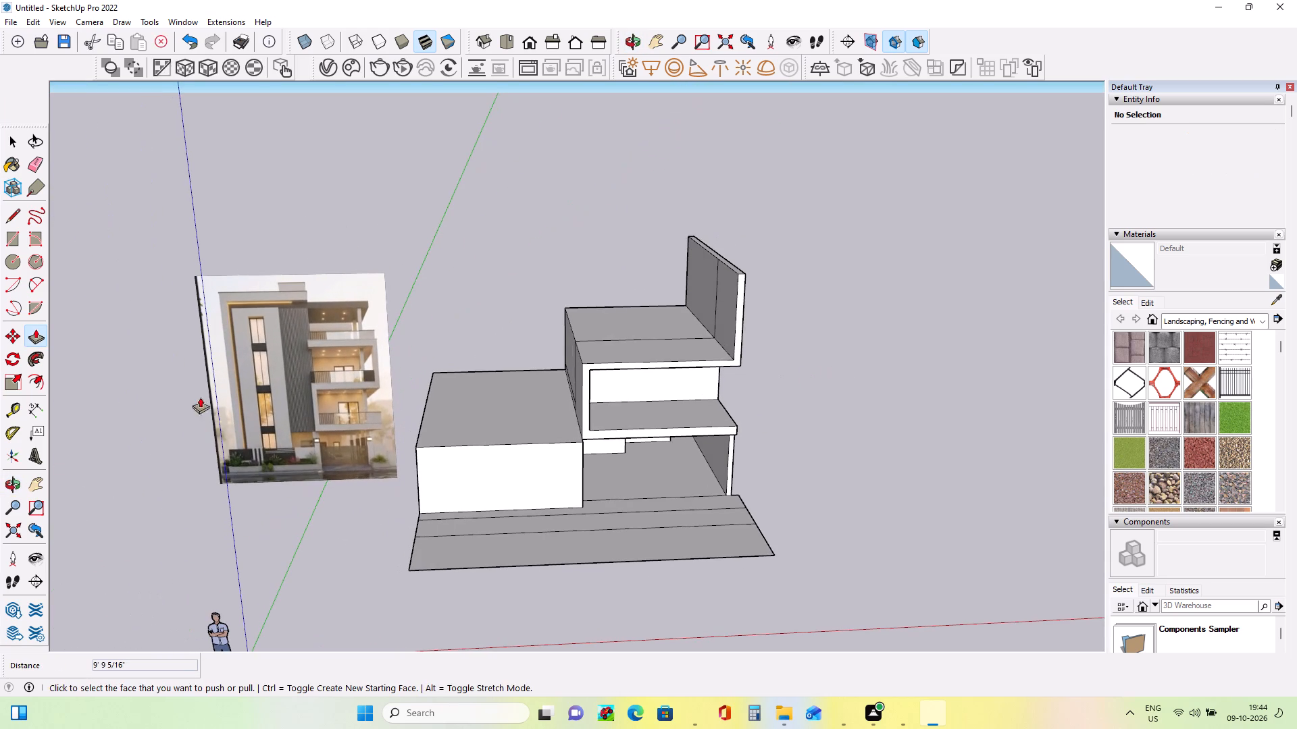
Draw a rectangle about 27' 2" by 11" along the top of the second-floor side wall's inner face.
{"action": "middle_click_drag", "start_coordinate": [740, 369], "coordinate": [737, 375]}
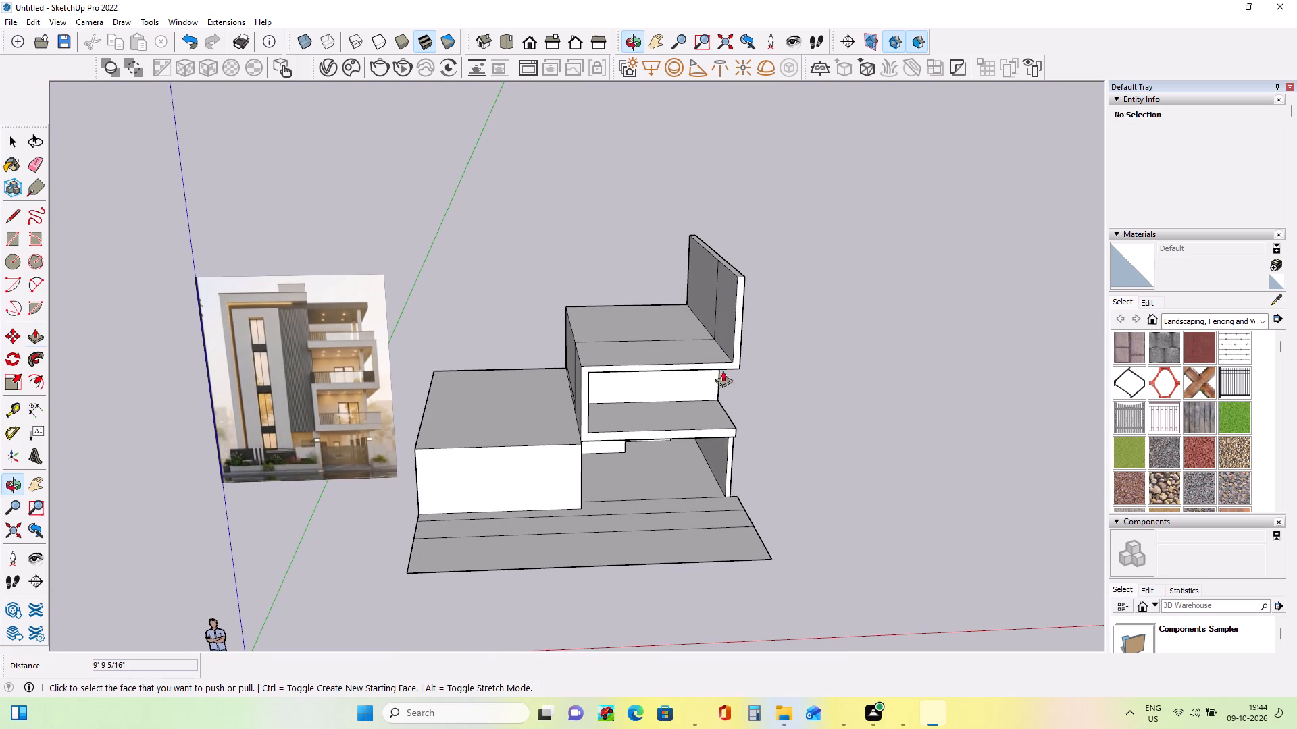
{"action": "middle_click_drag", "start_coordinate": [634, 340], "coordinate": [644, 352]}
{"action": "middle_click_drag", "start_coordinate": [707, 291], "coordinate": [748, 319]}
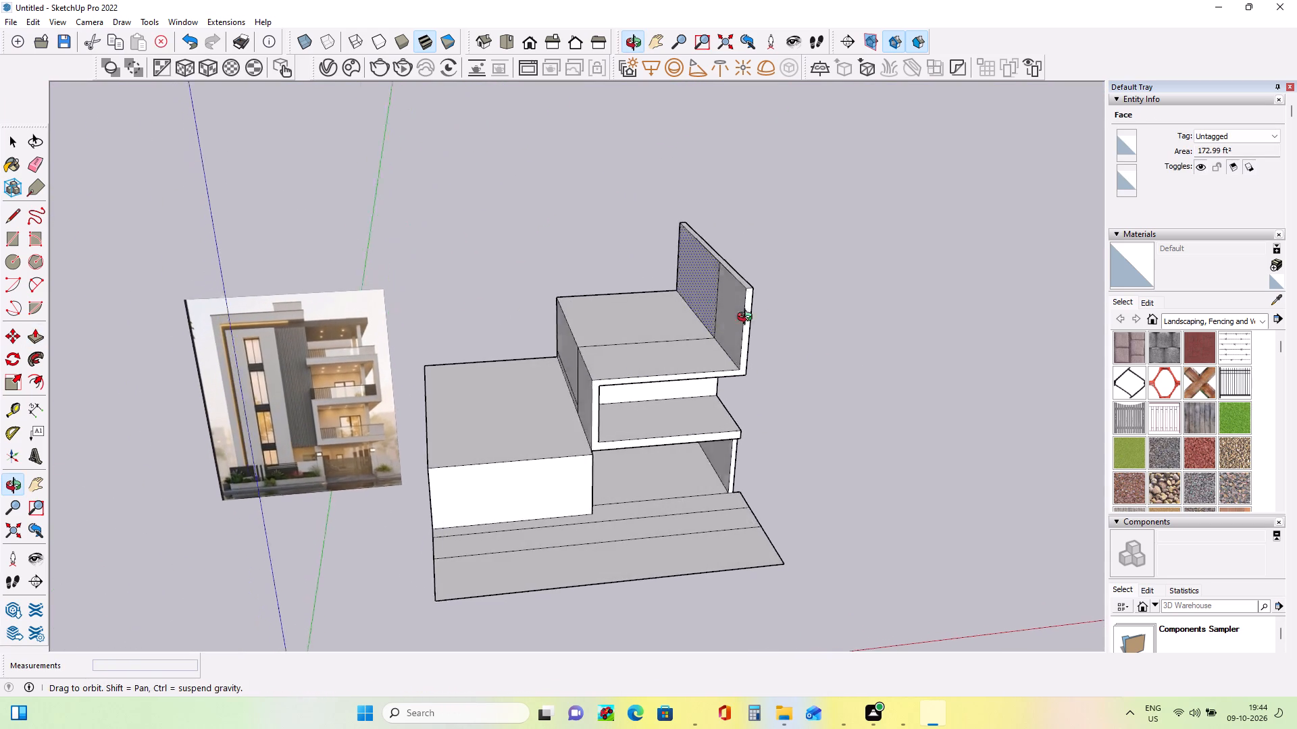
{"action": "middle_click_drag", "start_coordinate": [748, 319], "coordinate": [786, 307]}
{"action": "middle_click_drag", "start_coordinate": [732, 263], "coordinate": [753, 259]}
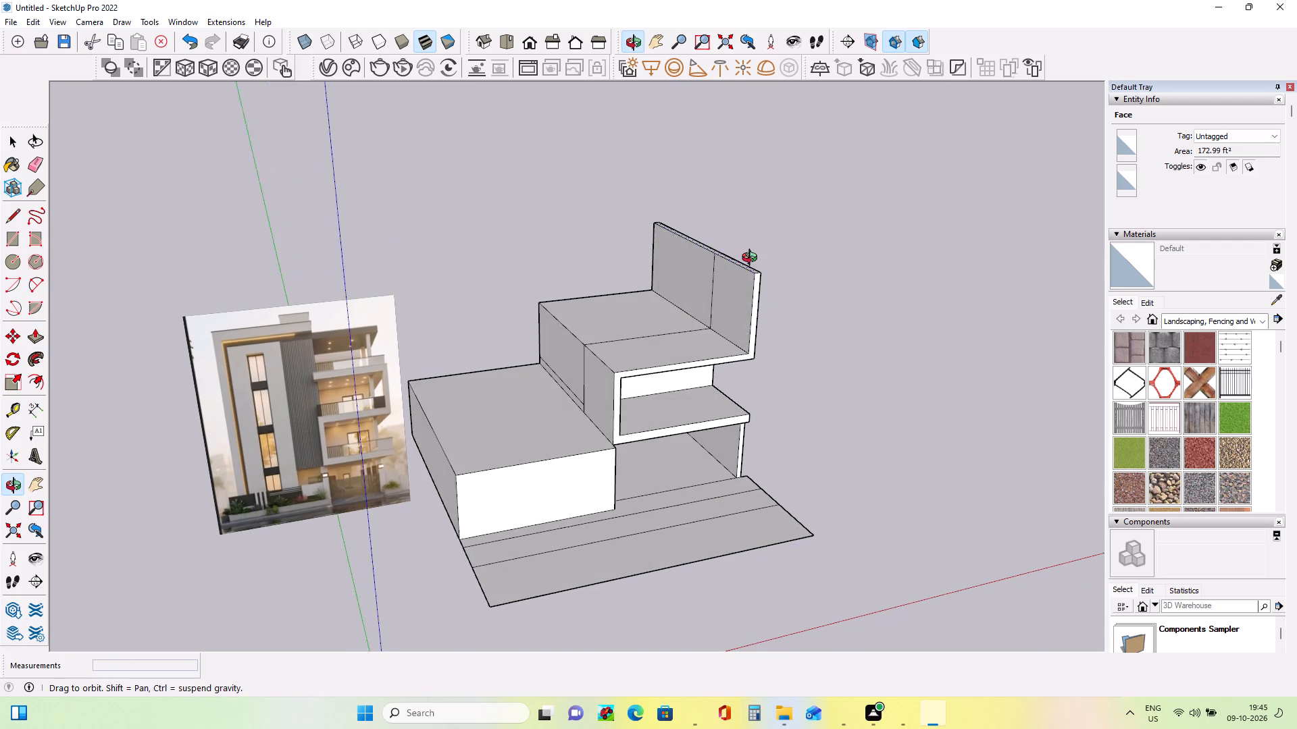
{"action": "middle_click_drag", "start_coordinate": [753, 259], "coordinate": [753, 260]}
{"action": "left_click", "coordinate": [14, 247]}
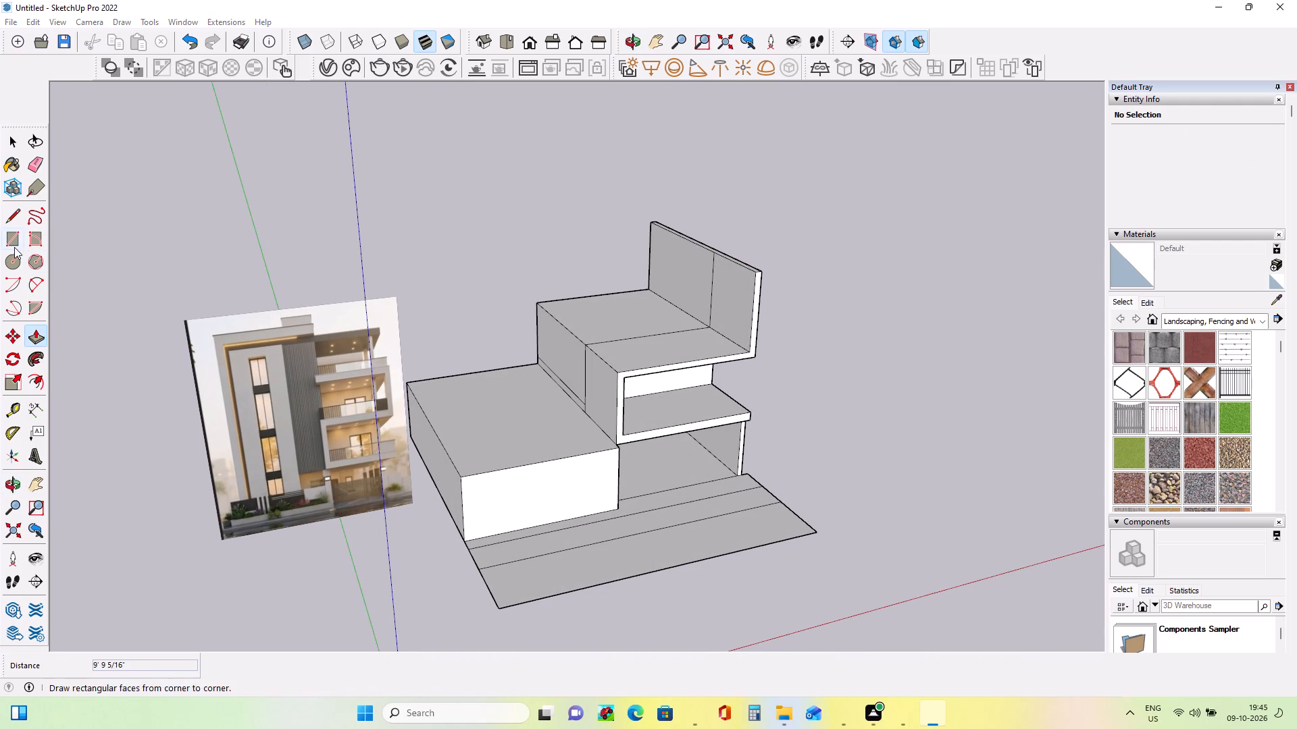
{"action": "scroll", "coordinate": [671, 239], "scroll_direction": "up", "scroll_amount": 4}
{"action": "middle_click_drag", "start_coordinate": [678, 289], "coordinate": [849, 292]}
{"action": "scroll", "coordinate": [849, 292], "scroll_direction": "up", "scroll_amount": 1}
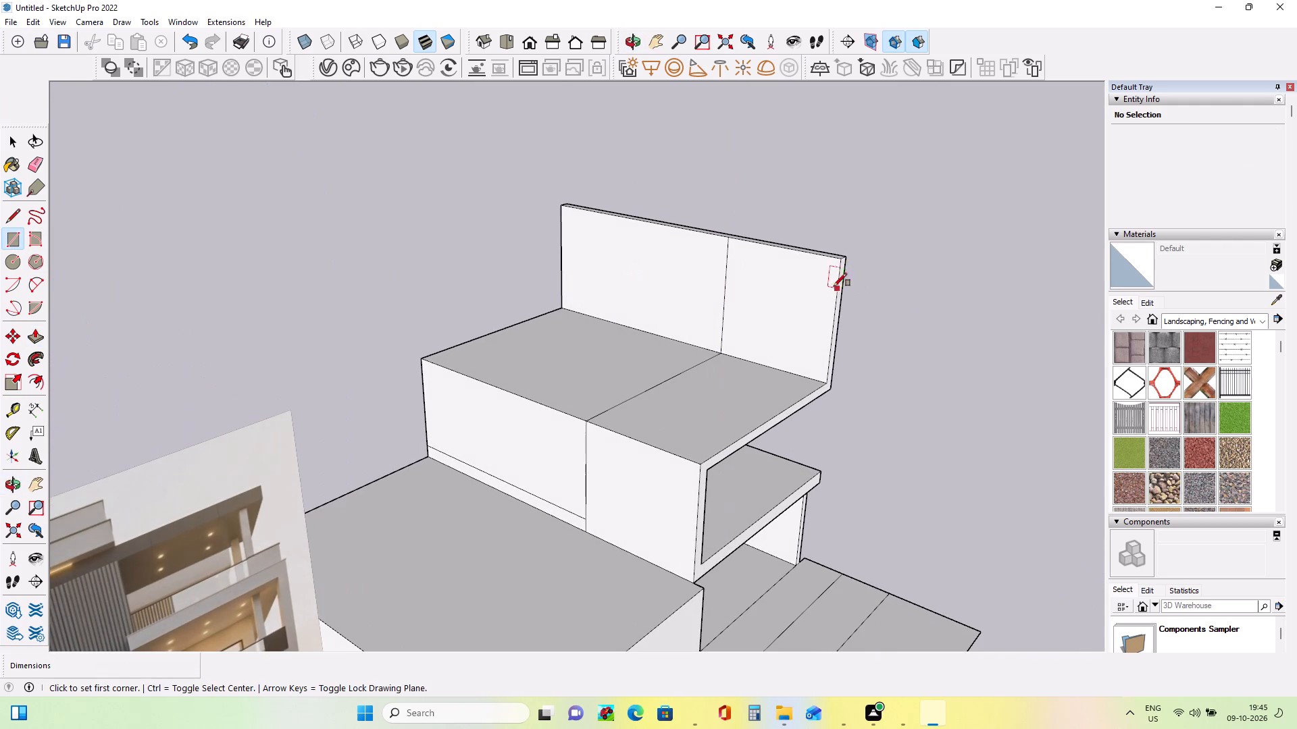
{"action": "left_click", "coordinate": [842, 262]}
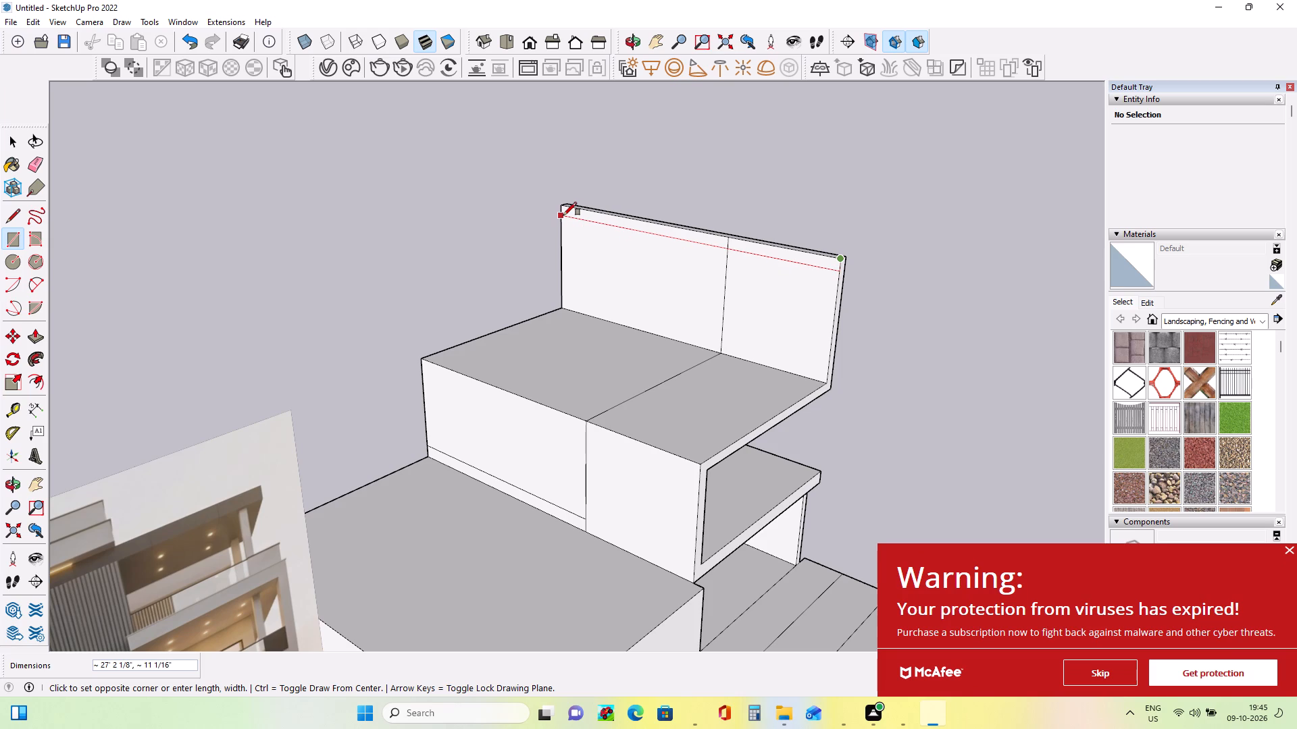
{"action": "left_click", "coordinate": [563, 215]}
Erase the short segment of the wall's dividing line that crosses the new top strip, and dismiss the antivirus pop-up.
{"action": "middle_click_drag", "start_coordinate": [853, 425], "coordinate": [796, 432]}
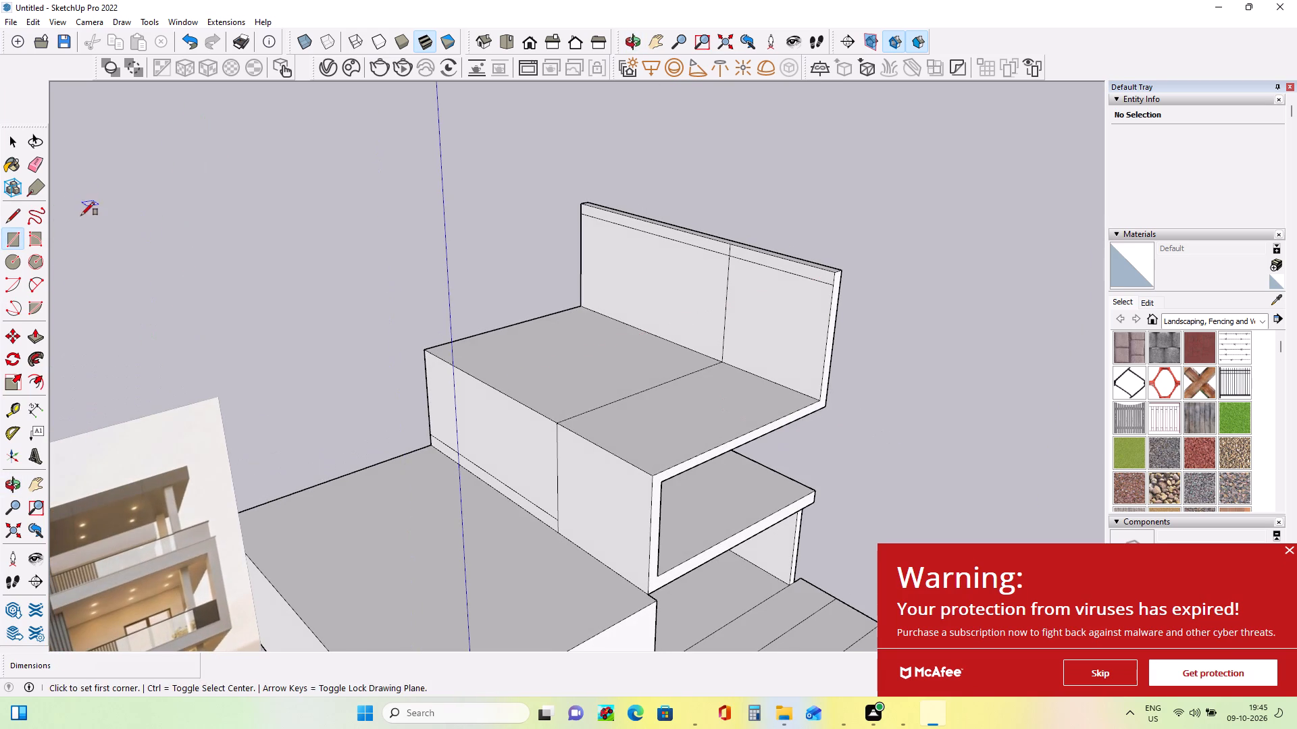
{"action": "left_click_drag", "start_coordinate": [39, 161], "coordinate": [45, 161]}
{"action": "scroll", "coordinate": [724, 236], "scroll_direction": "up", "scroll_amount": 4}
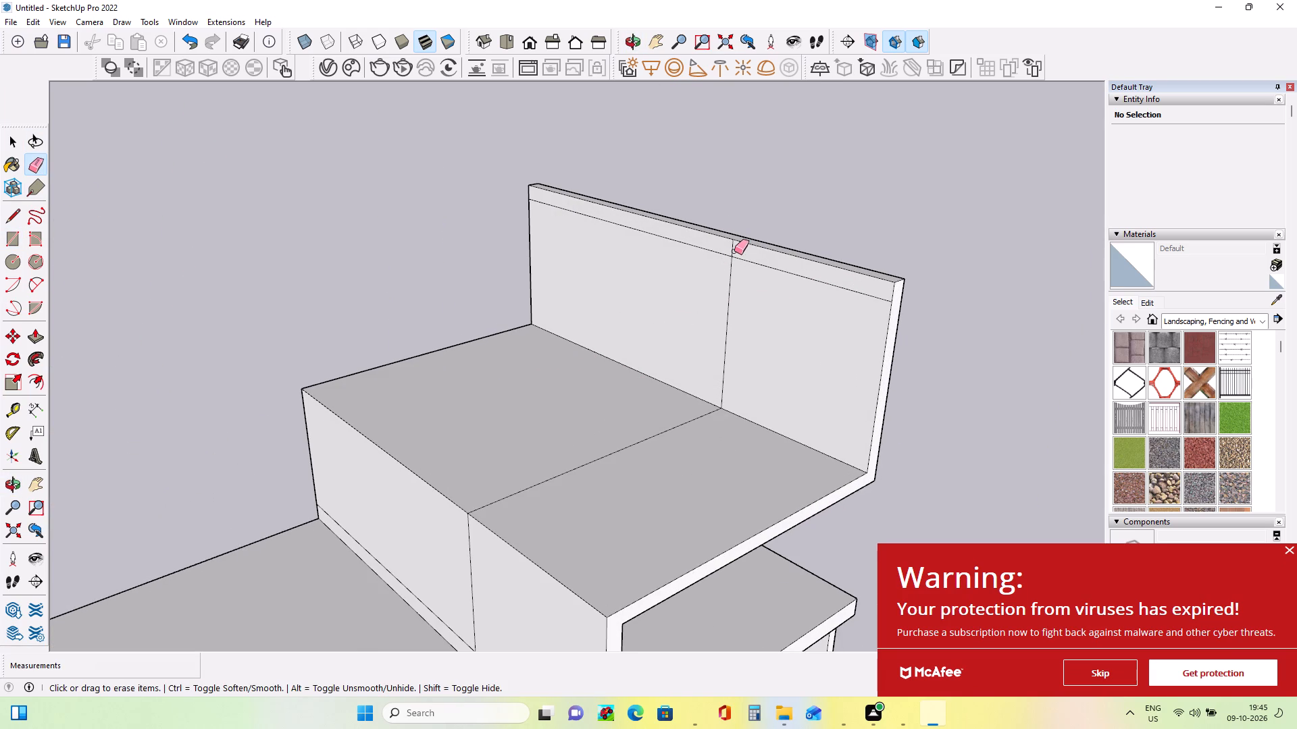
{"action": "left_click", "coordinate": [734, 250]}
{"action": "left_click", "coordinate": [733, 250]}
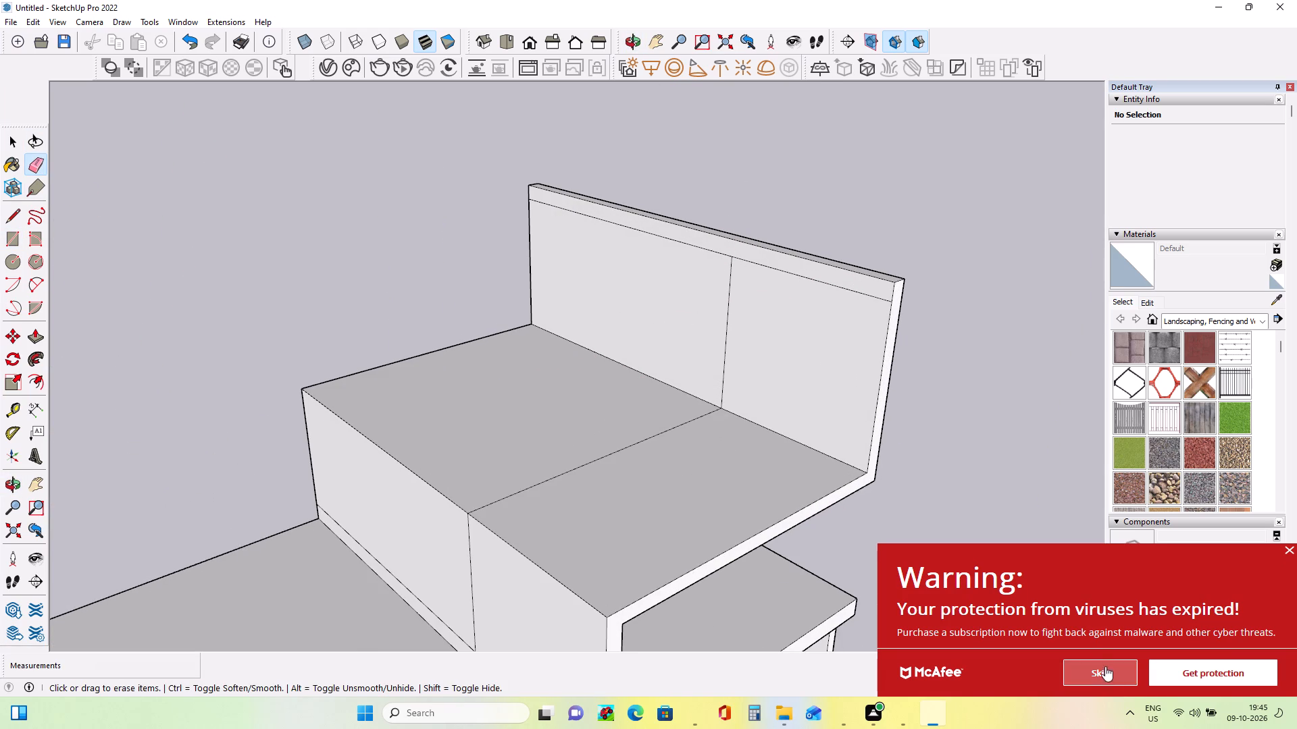
{"action": "left_click", "coordinate": [1110, 671]}
Push/Pull the wall's top strip about 17' across to the opposite side of the building, forming the second floor's roof slab.
{"action": "middle_click_drag", "start_coordinate": [909, 539], "coordinate": [924, 539]}
{"action": "left_click", "coordinate": [34, 336]}
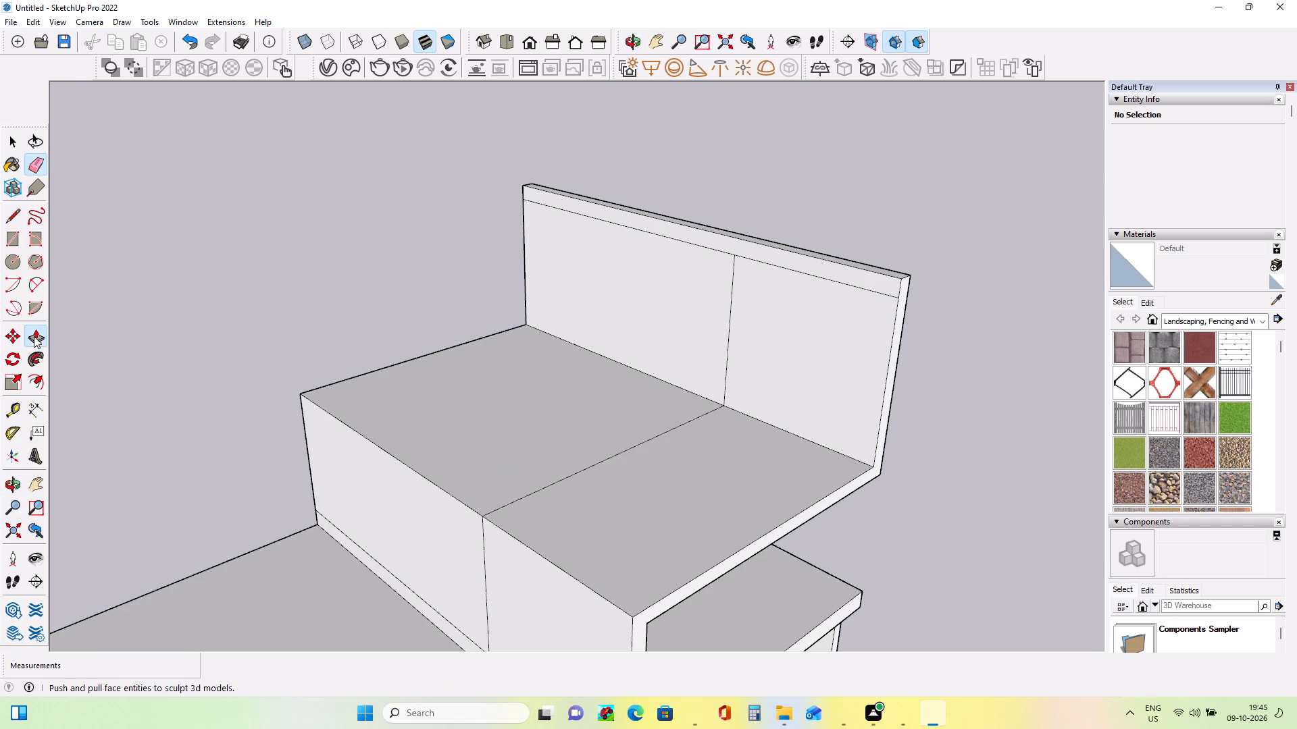
{"action": "left_click", "coordinate": [833, 269]}
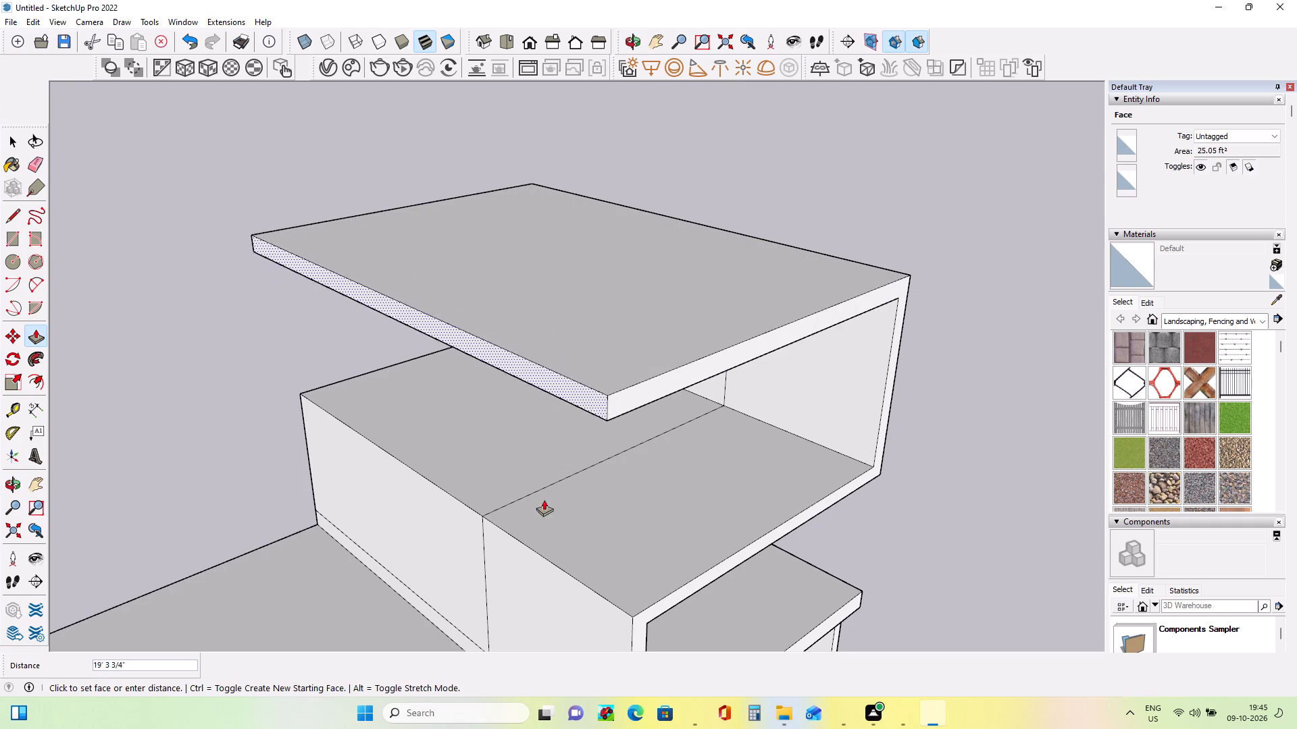
{"action": "left_click", "coordinate": [530, 557]}
Draw a narrow rectangle about 17' long along the rear edge of the second floor's slab, between its two sides.
{"action": "middle_click_drag", "start_coordinate": [736, 530], "coordinate": [723, 466]}
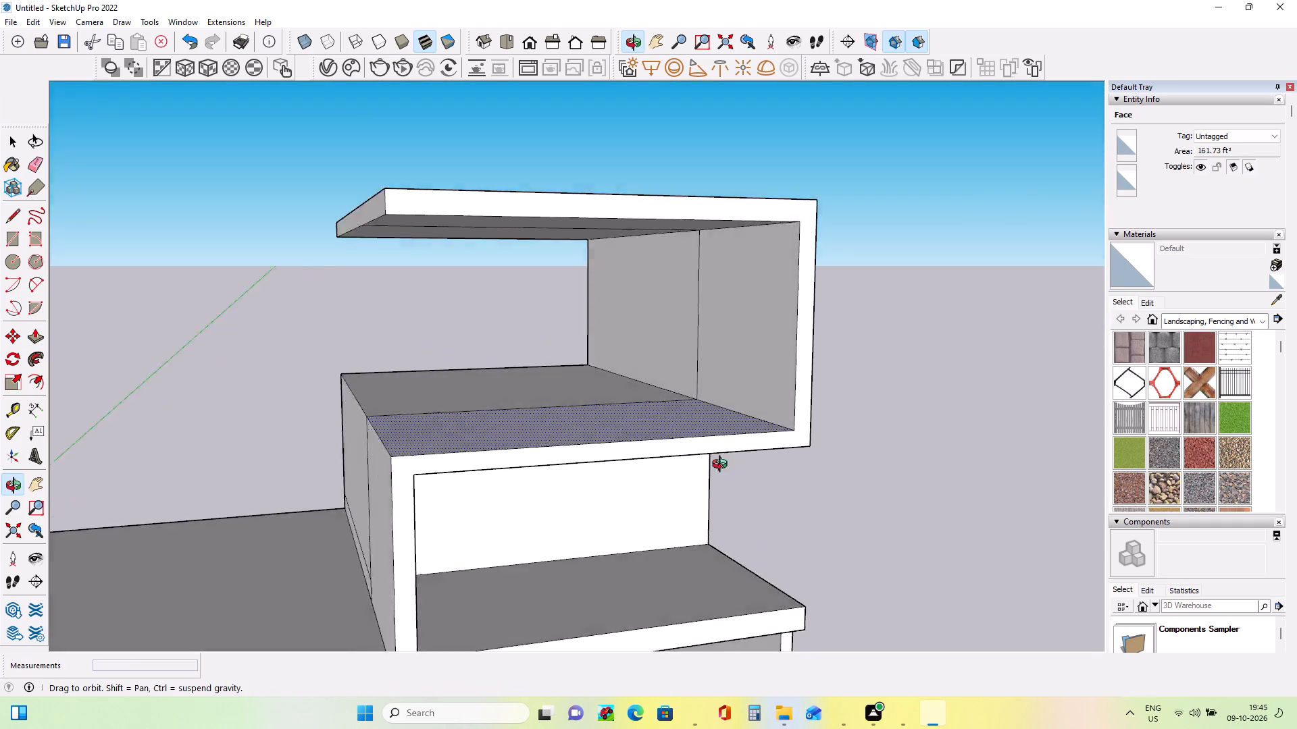
{"action": "middle_click_drag", "start_coordinate": [723, 466], "coordinate": [1085, 509]}
{"action": "middle_click_drag", "start_coordinate": [451, 425], "coordinate": [844, 483]}
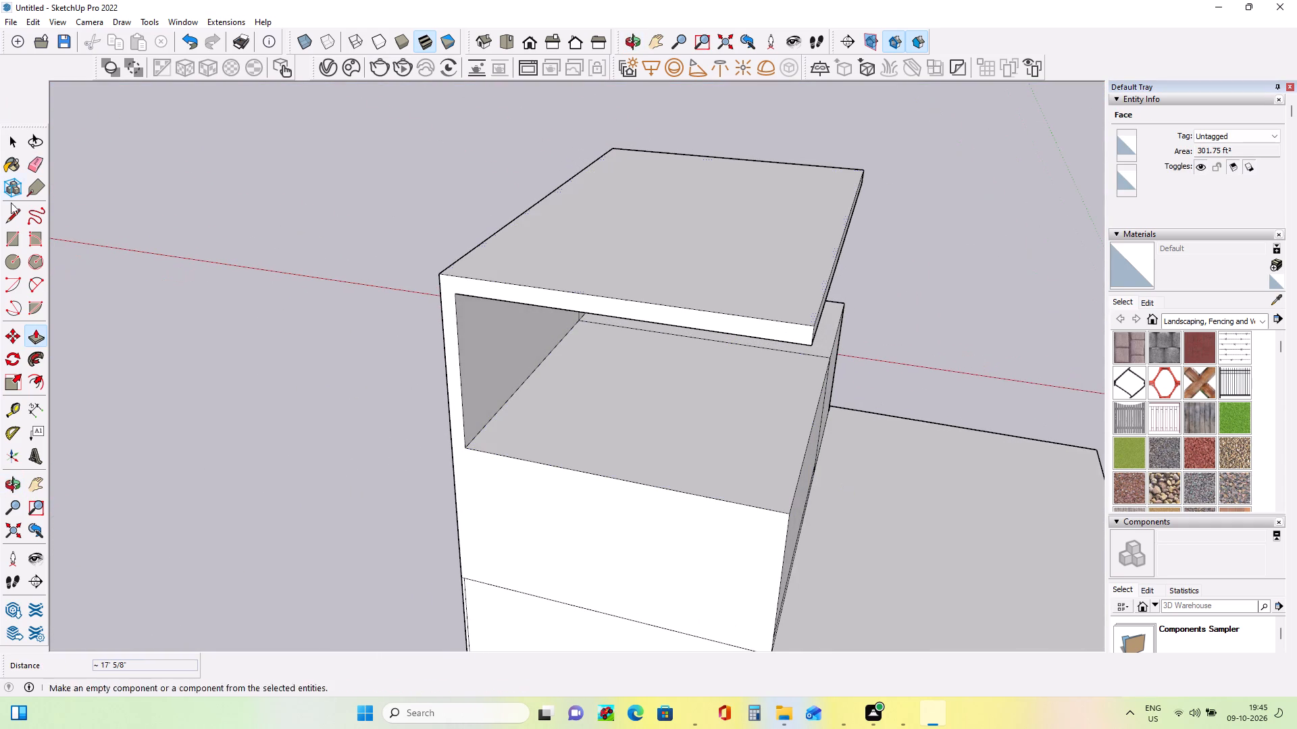
{"action": "left_click", "coordinate": [5, 242]}
{"action": "left_click", "coordinate": [472, 449]}
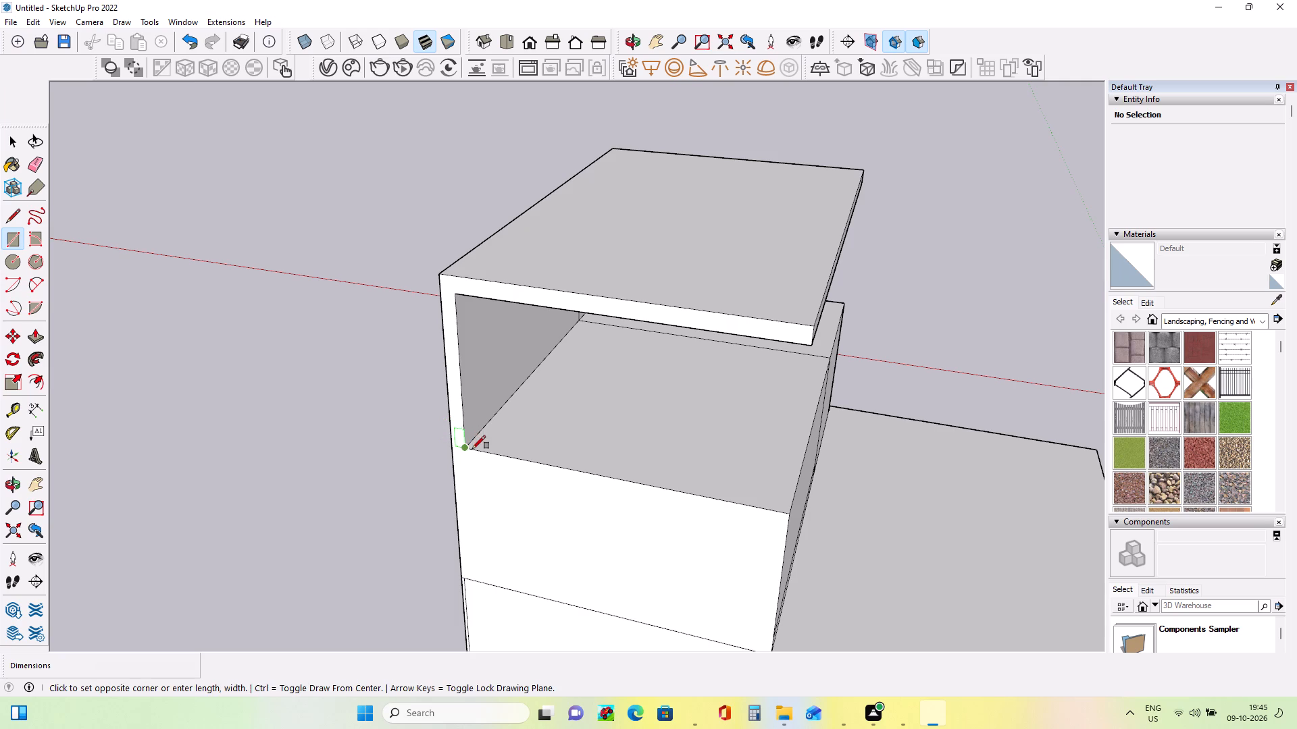
{"action": "left_click", "coordinate": [792, 504]}
Push/Pull the rear strip up about 8' 10 1/4" to the roof slab's underside, forming the second floor's back wall.
{"action": "middle_click_drag", "start_coordinate": [890, 510], "coordinate": [874, 547]}
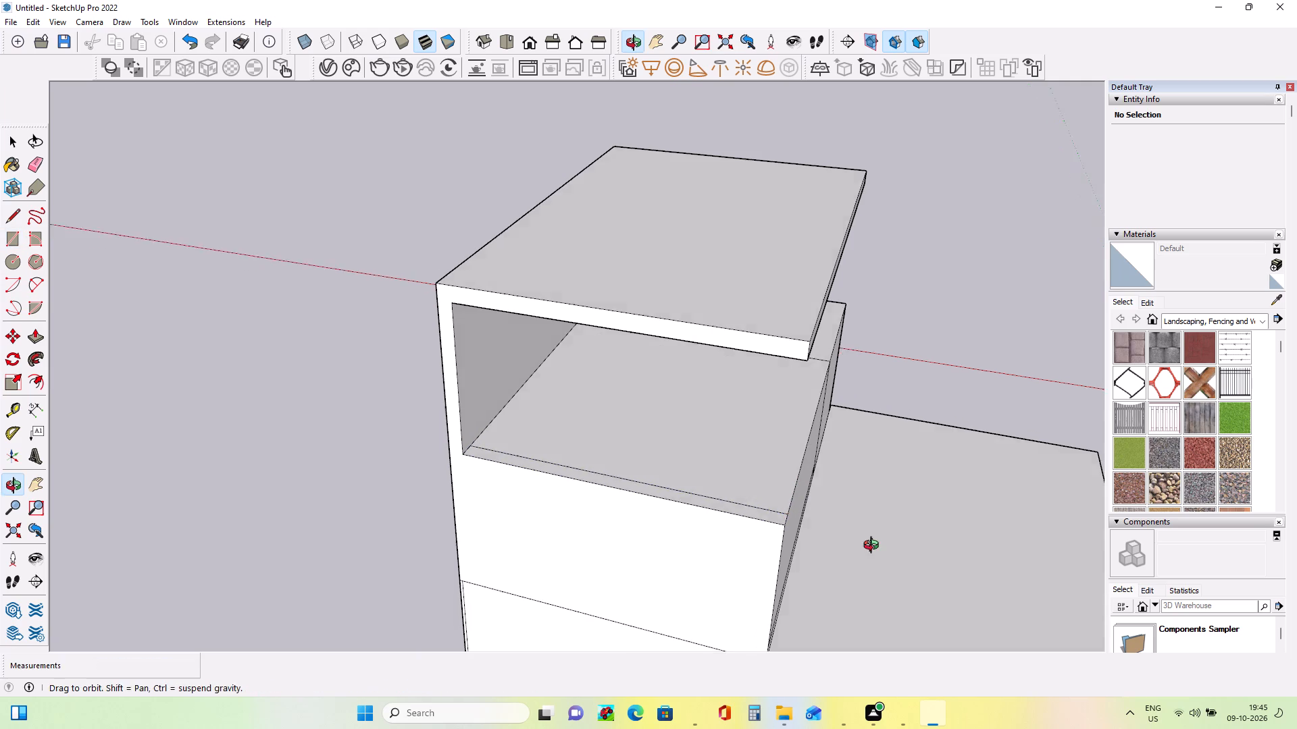
{"action": "middle_click_drag", "start_coordinate": [874, 547], "coordinate": [872, 551]}
{"action": "left_click", "coordinate": [36, 344]}
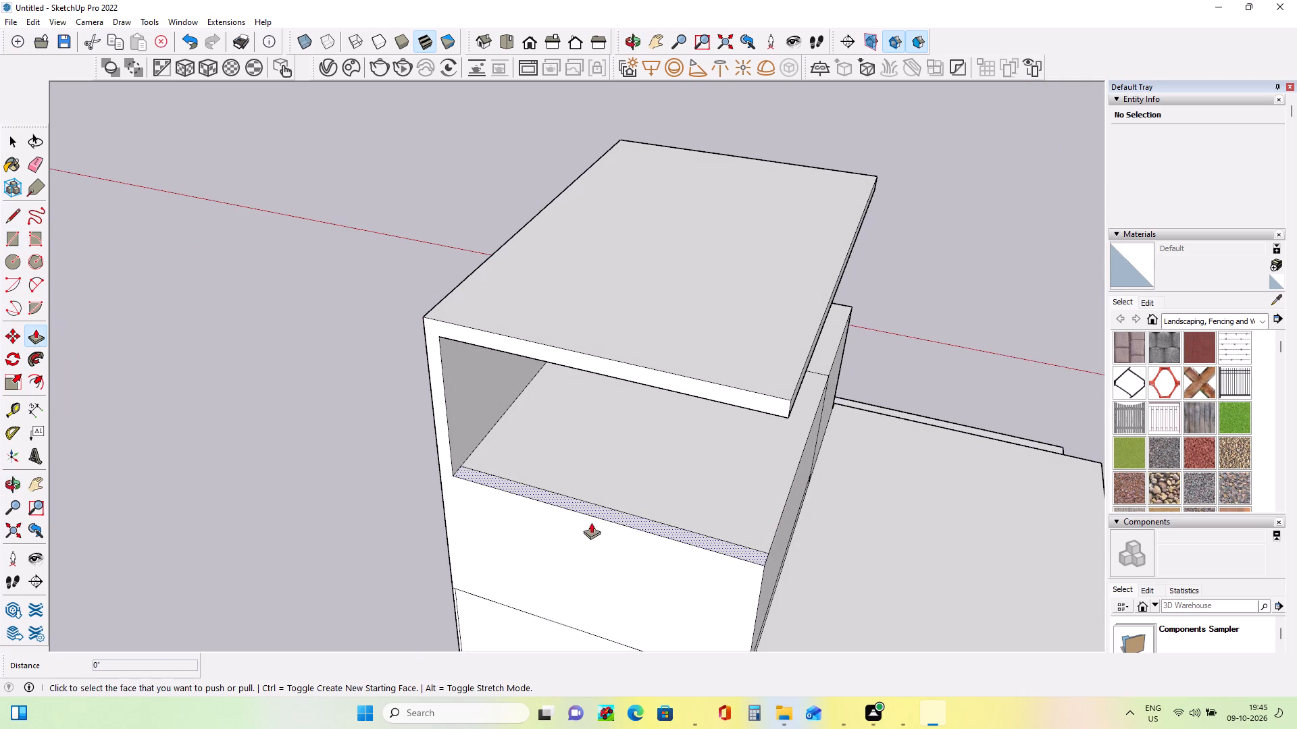
{"action": "left_click", "coordinate": [596, 514]}
{"action": "left_click", "coordinate": [637, 364]}
{"action": "middle_click_drag", "start_coordinate": [856, 480], "coordinate": [389, 431]}
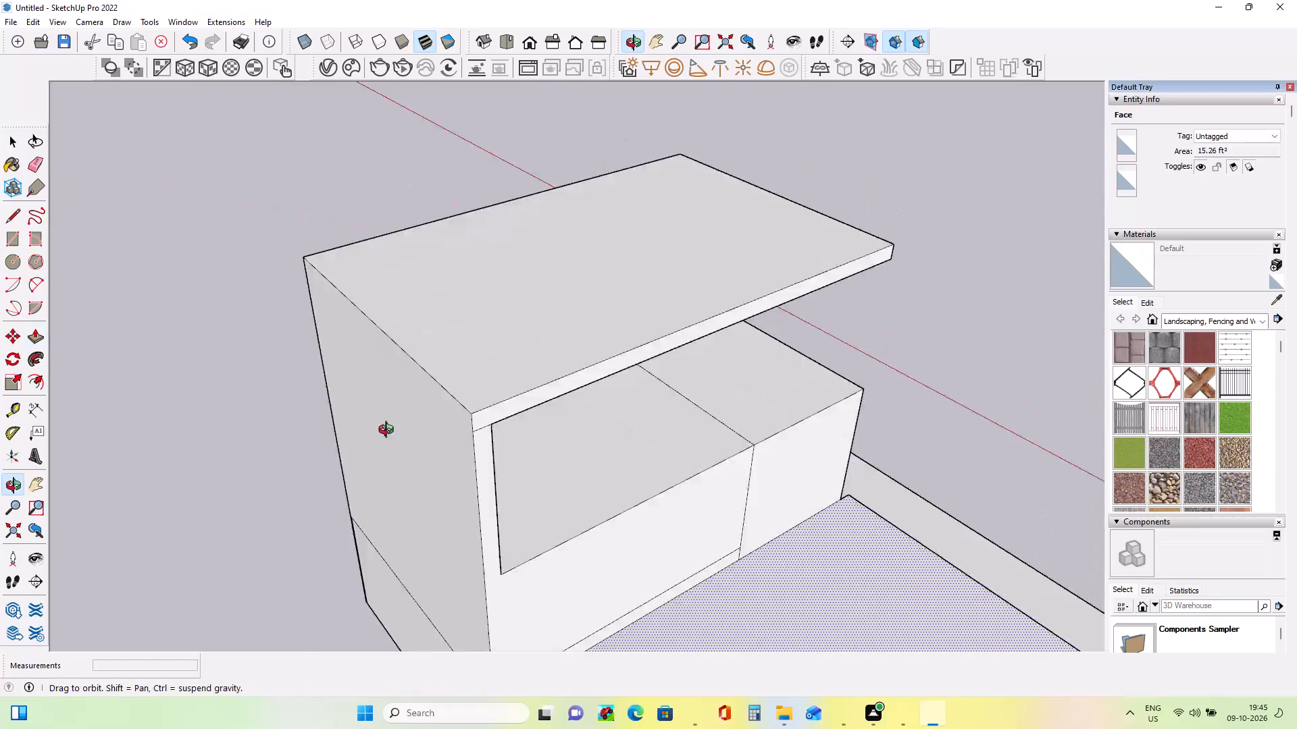
{"action": "middle_click_drag", "start_coordinate": [389, 431], "coordinate": [122, 387]}
{"action": "middle_click_drag", "start_coordinate": [629, 449], "coordinate": [392, 404]}
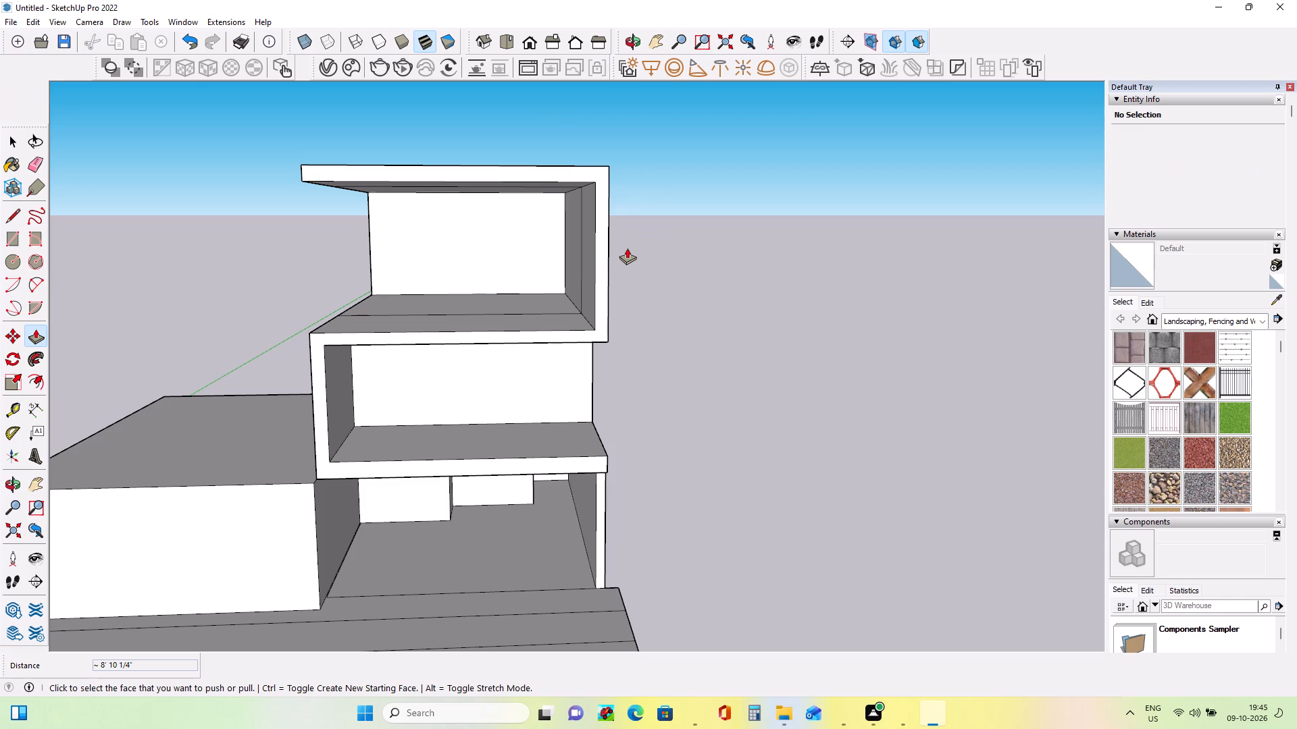
{"action": "scroll", "coordinate": [630, 360], "scroll_direction": "down", "scroll_amount": 2}
{"action": "scroll", "coordinate": [692, 375], "scroll_direction": "down", "scroll_amount": 13}
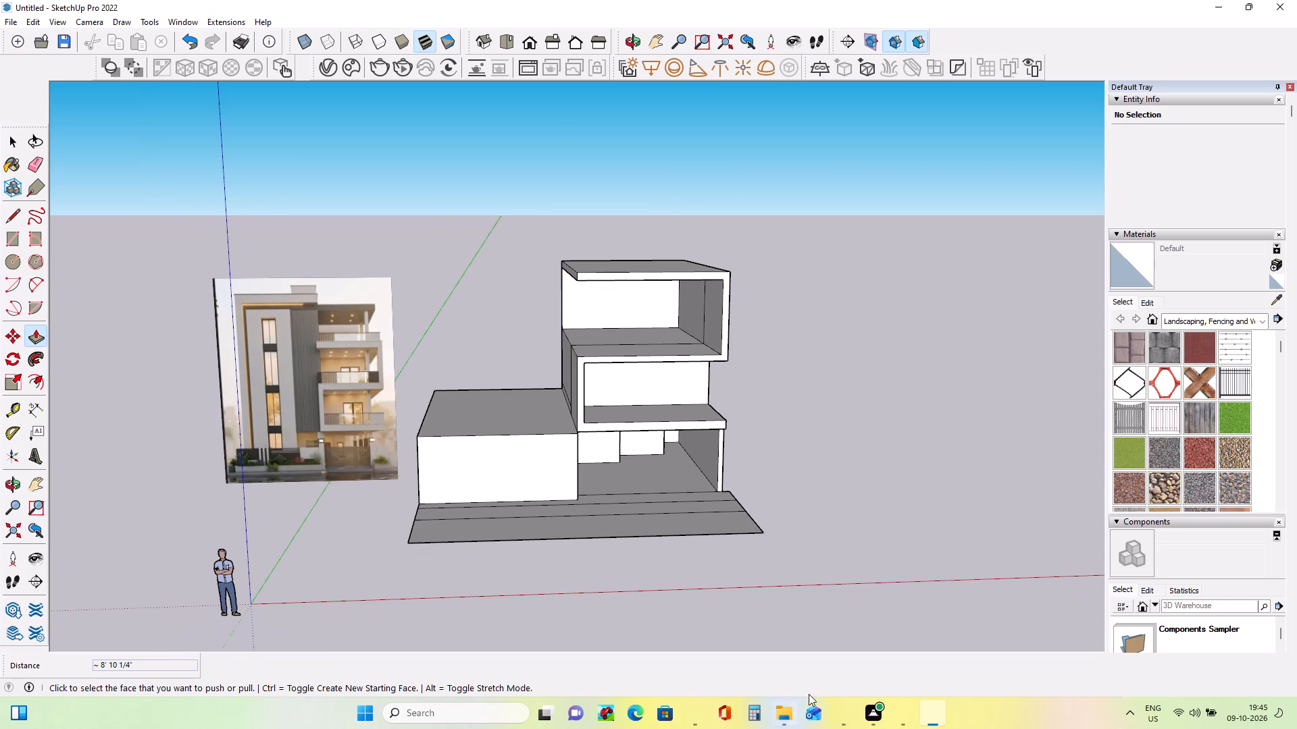
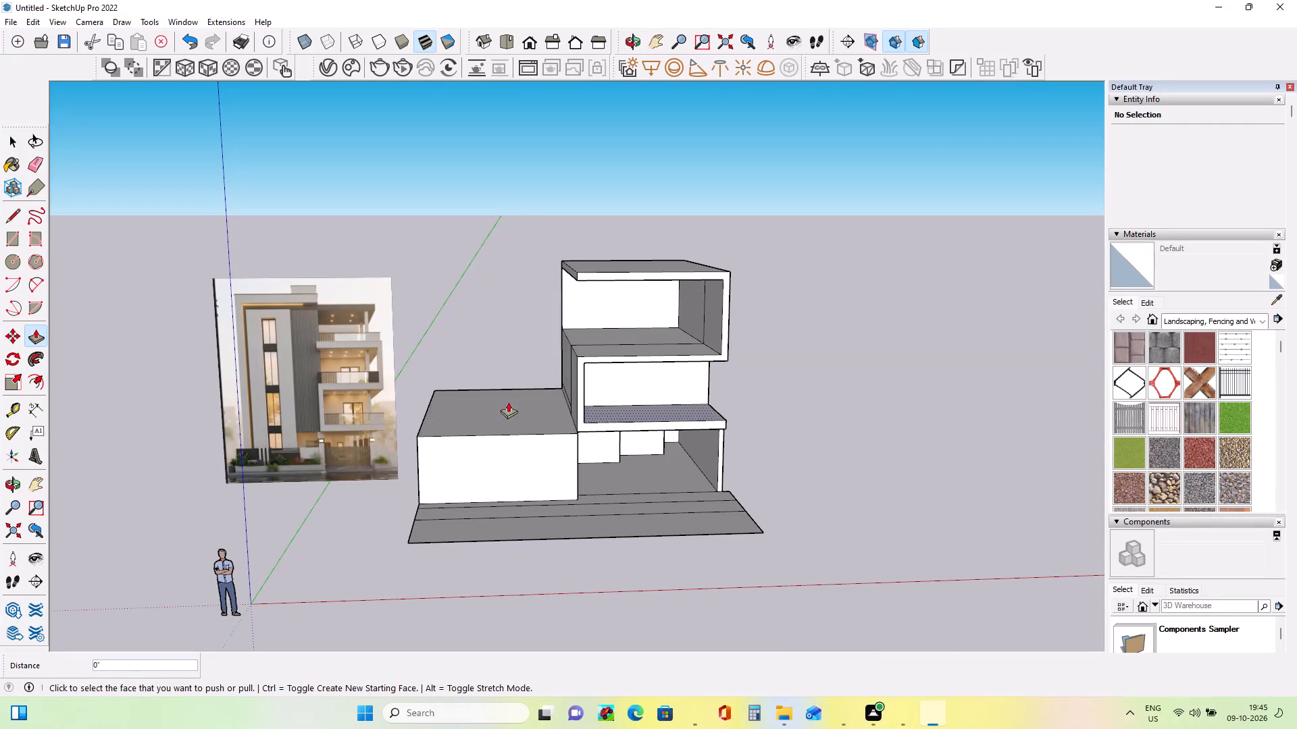
Push/Pull the second floor's back wall about 17' 3 3/16" toward the front of the building.
{"action": "middle_click_drag", "start_coordinate": [441, 405], "coordinate": [453, 419]}
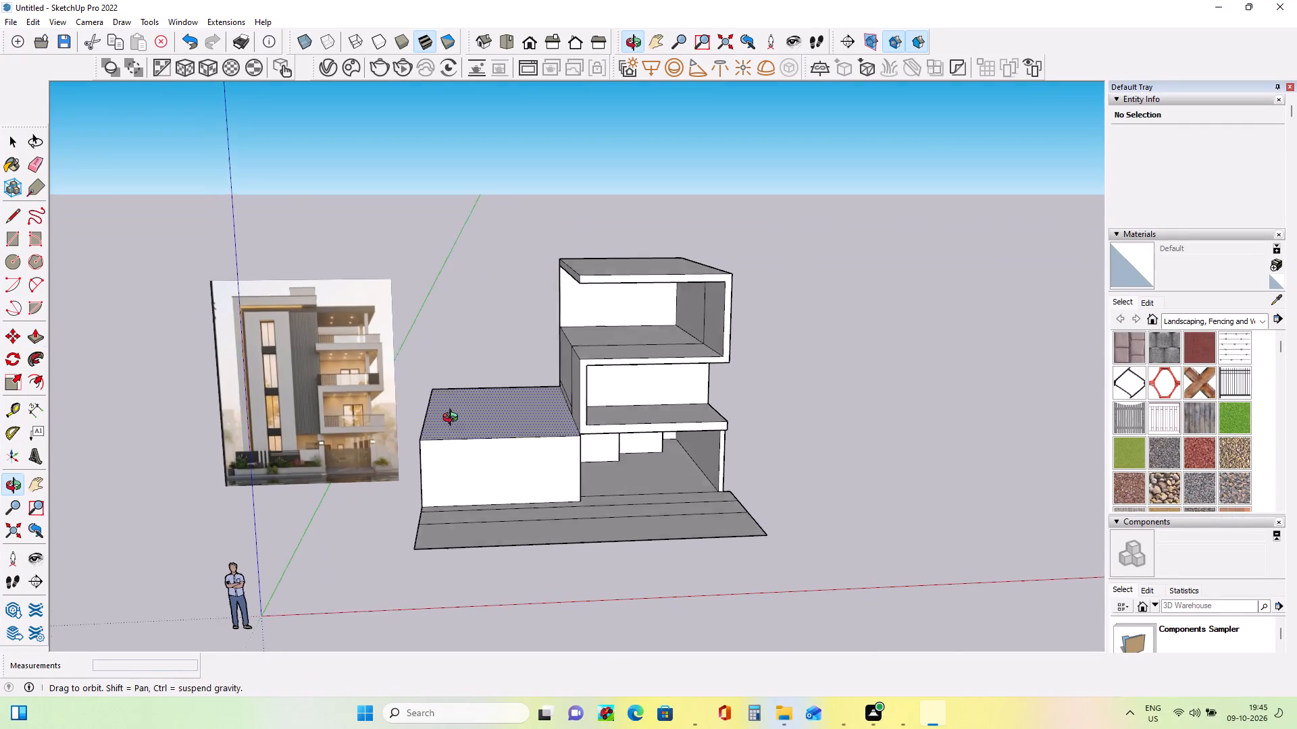
{"action": "middle_click_drag", "start_coordinate": [453, 419], "coordinate": [458, 424]}
{"action": "middle_click_drag", "start_coordinate": [654, 381], "coordinate": [645, 384]}
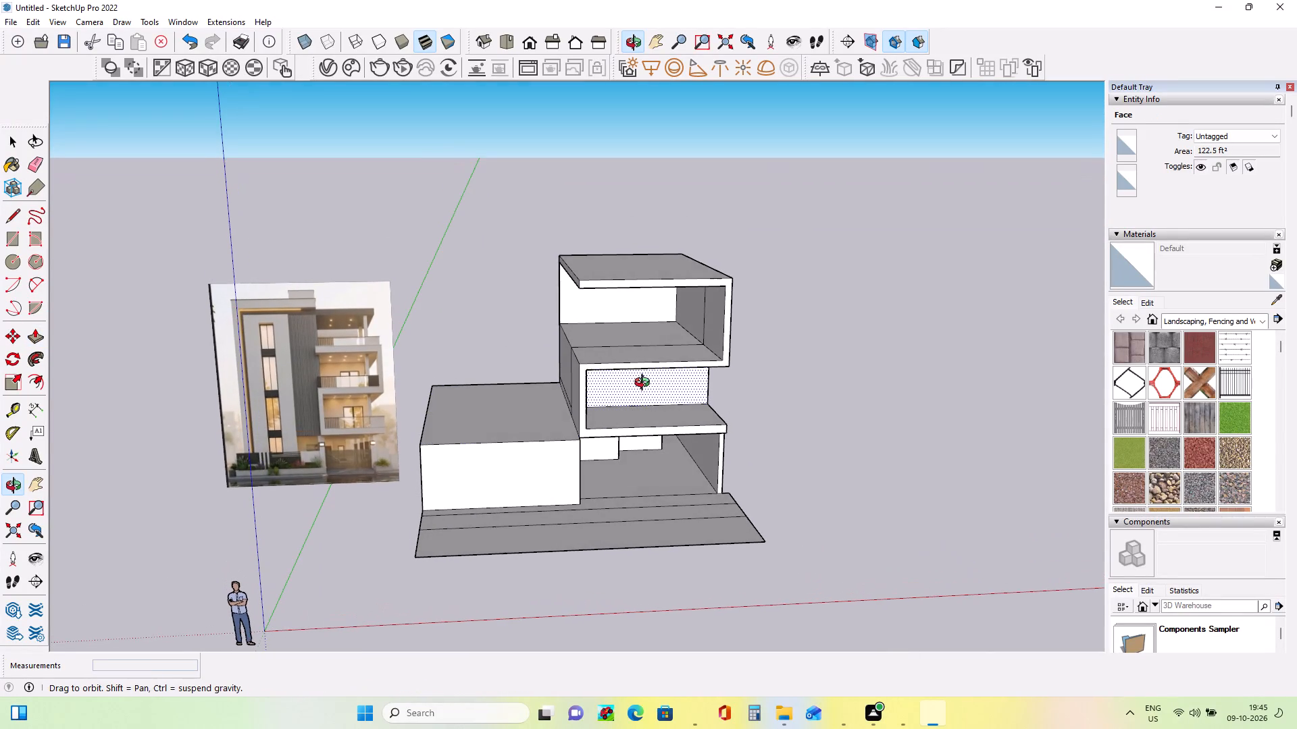
{"action": "middle_click_drag", "start_coordinate": [645, 384], "coordinate": [636, 398]}
{"action": "scroll", "coordinate": [323, 409], "scroll_direction": "up", "scroll_amount": 3}
{"action": "middle_click_drag", "start_coordinate": [404, 388], "coordinate": [401, 400]}
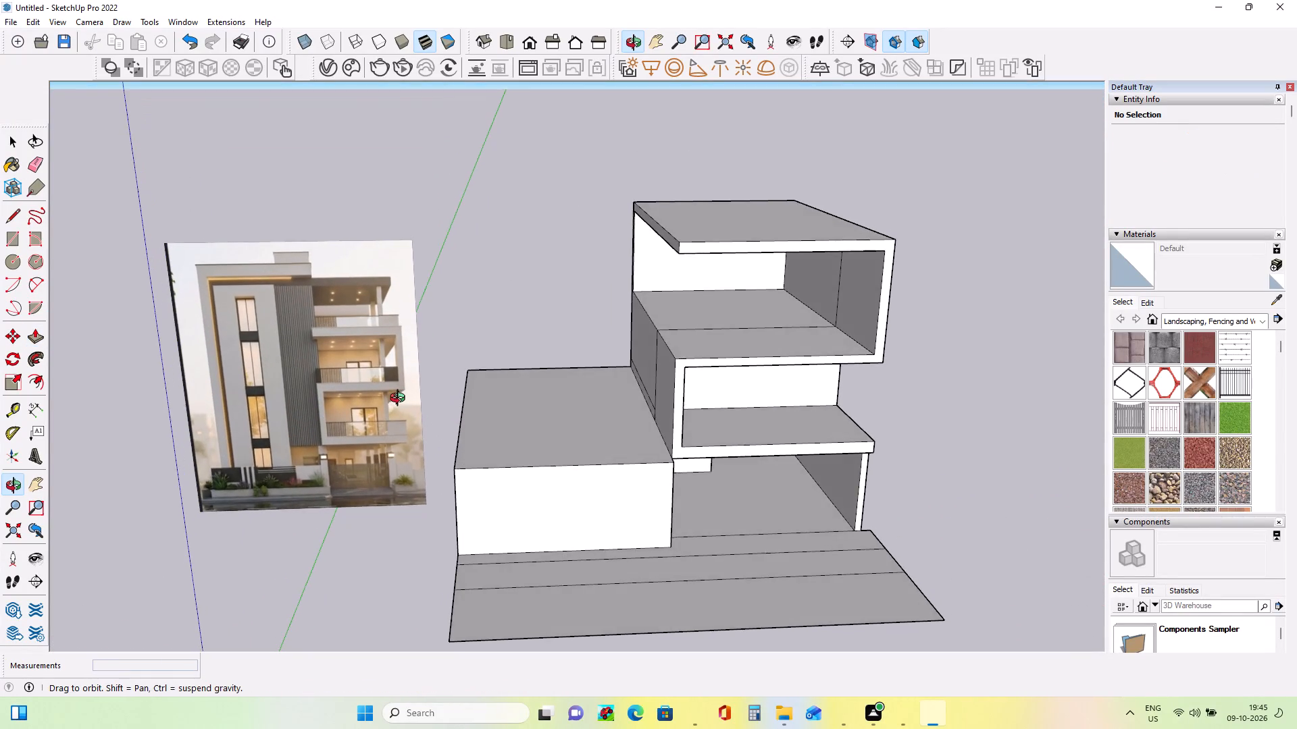
{"action": "middle_click_drag", "start_coordinate": [401, 400], "coordinate": [414, 382]}
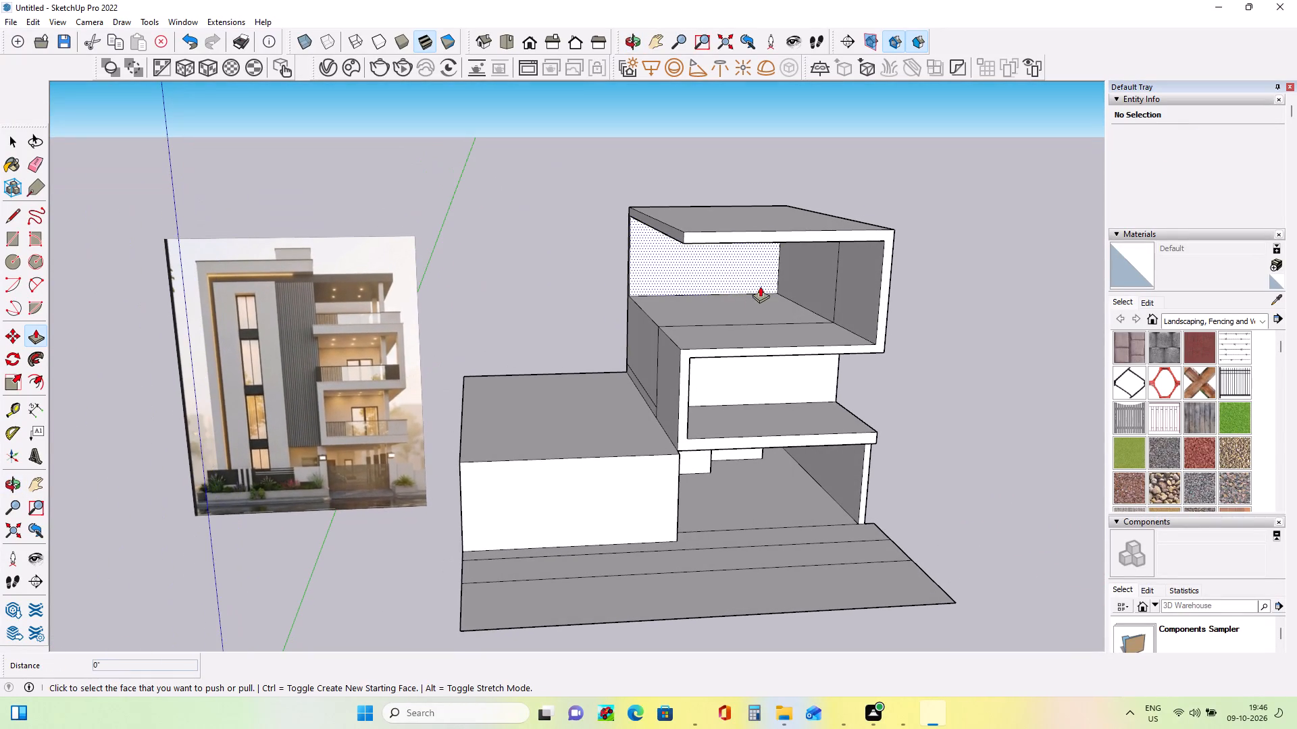
{"action": "left_click", "coordinate": [749, 294]}
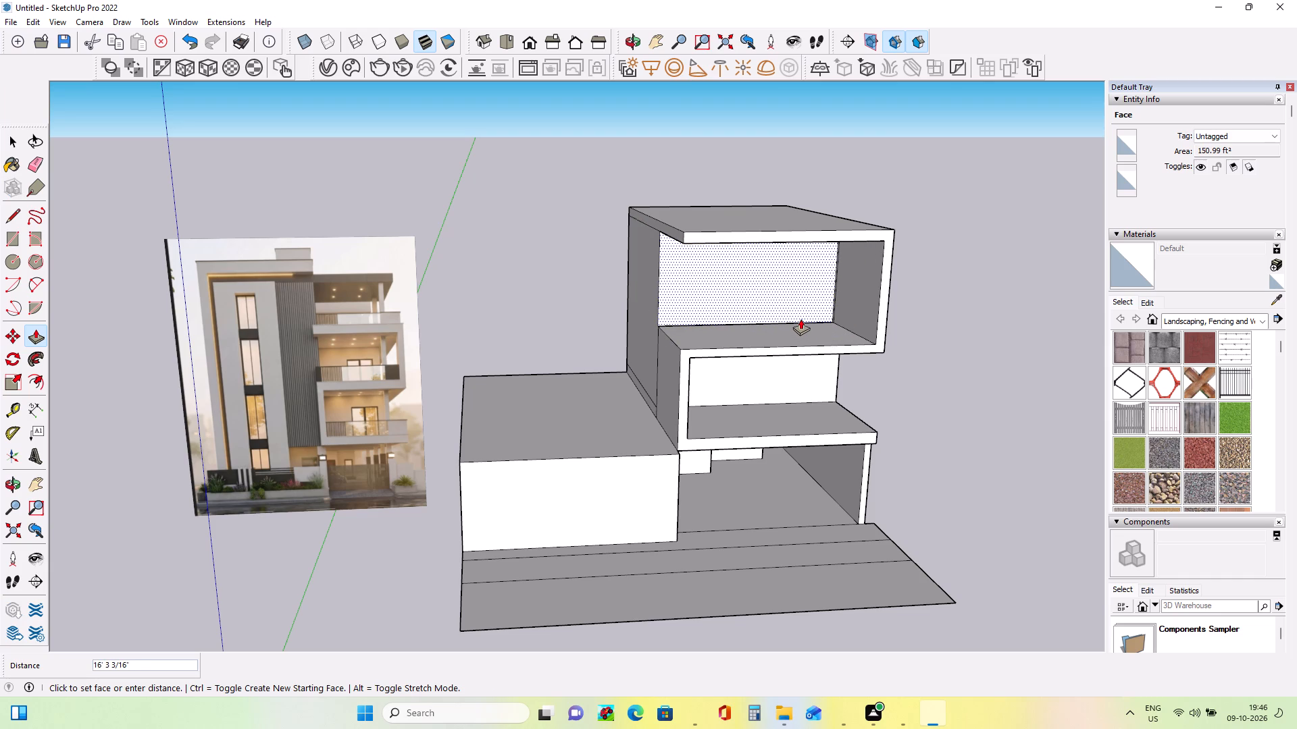
{"action": "left_click", "coordinate": [805, 320]}
Push/Pull the top of the low front block beside the floors up about 10' 7 7/8".
{"action": "middle_click_drag", "start_coordinate": [814, 437], "coordinate": [726, 414]}
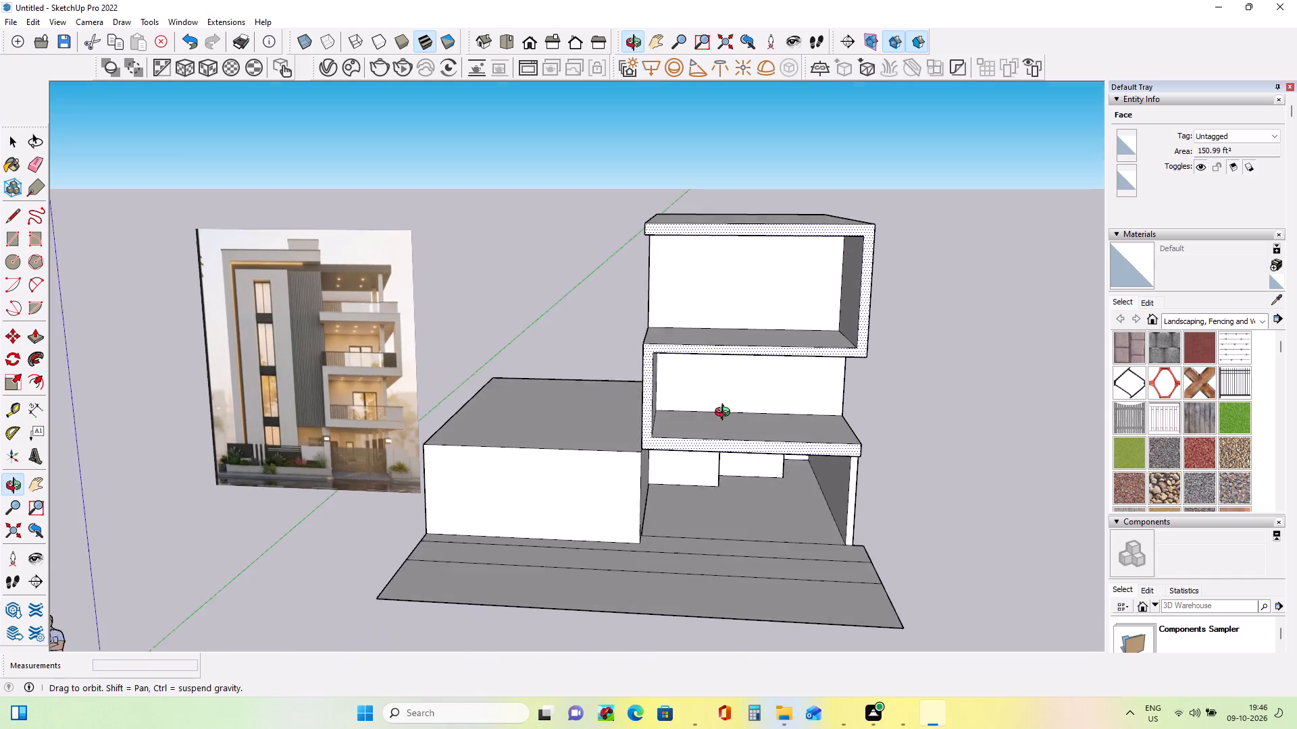
{"action": "middle_click_drag", "start_coordinate": [726, 414], "coordinate": [720, 404]}
{"action": "middle_click_drag", "start_coordinate": [722, 406], "coordinate": [797, 406]}
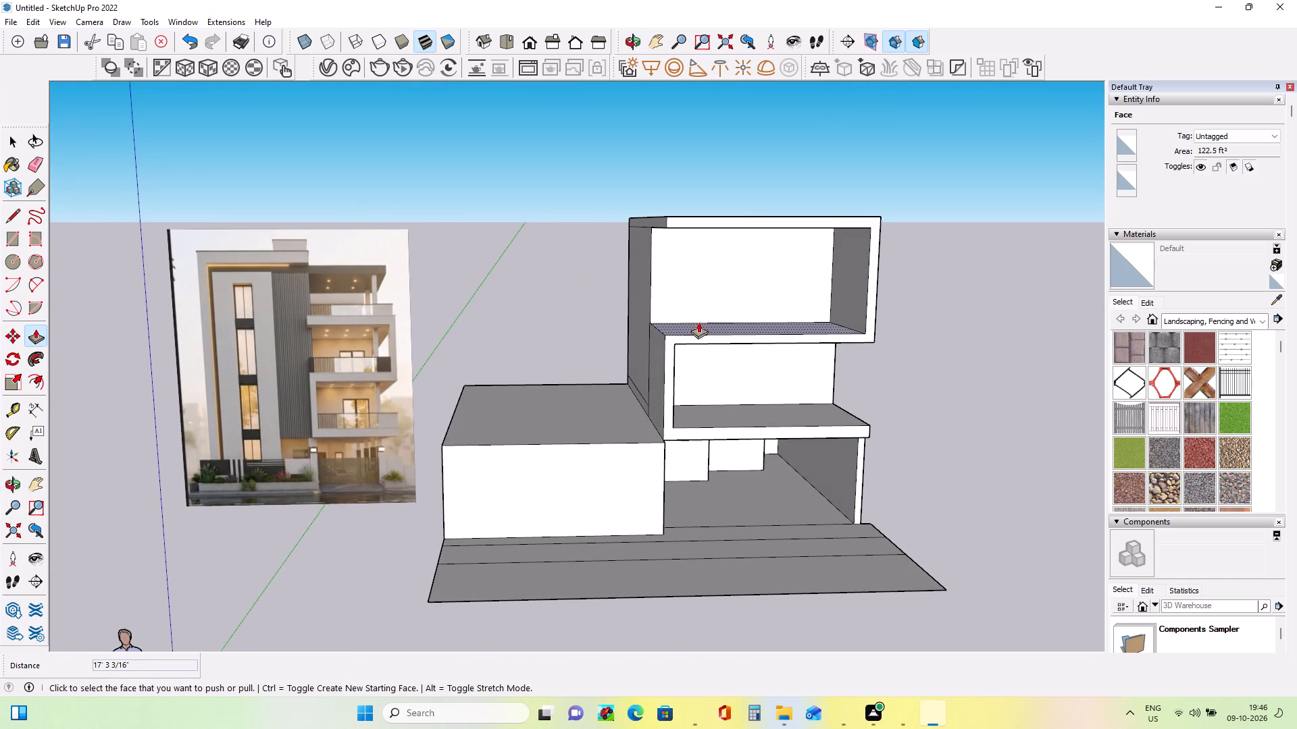
{"action": "middle_click_drag", "start_coordinate": [703, 333], "coordinate": [708, 342]}
{"action": "middle_click_drag", "start_coordinate": [863, 366], "coordinate": [835, 373]}
{"action": "scroll", "coordinate": [765, 325], "scroll_direction": "up", "scroll_amount": 1}
{"action": "scroll", "coordinate": [761, 335], "scroll_direction": "down", "scroll_amount": 2}
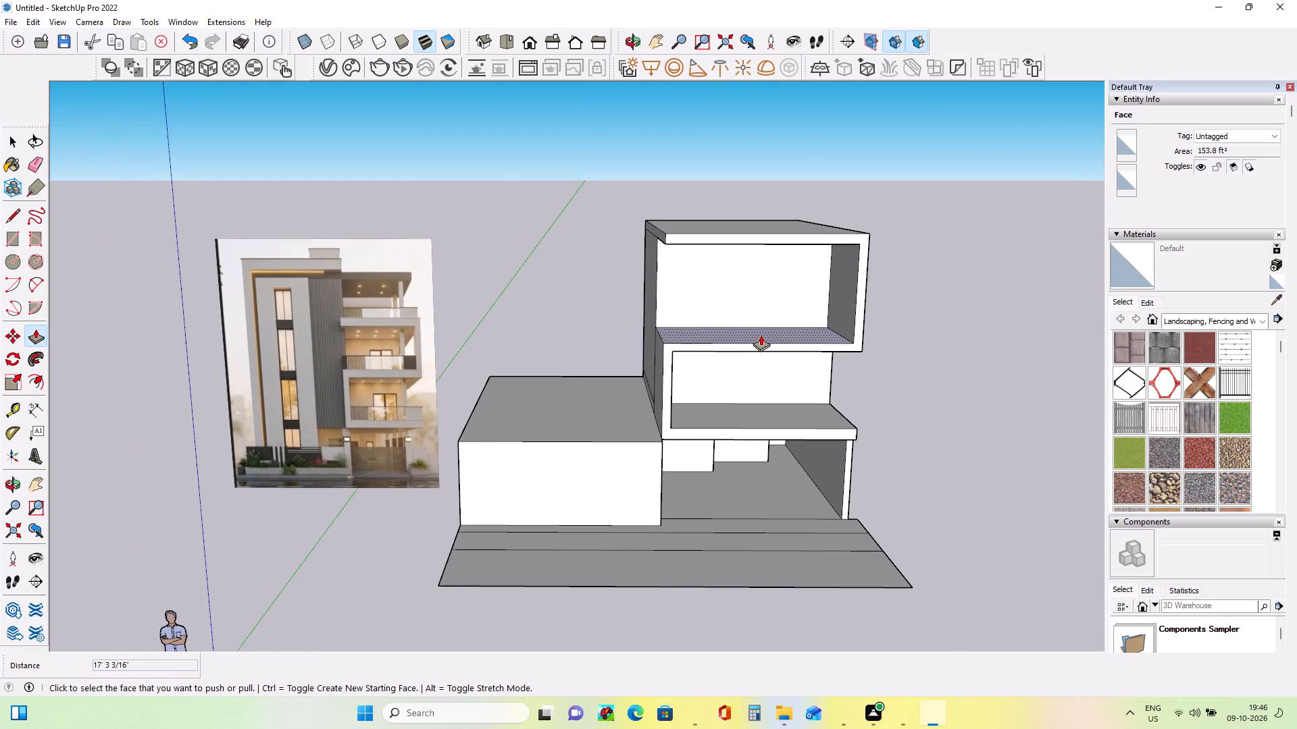
{"action": "middle_click", "coordinate": [764, 338]}
{"action": "left_click", "coordinate": [638, 405]}
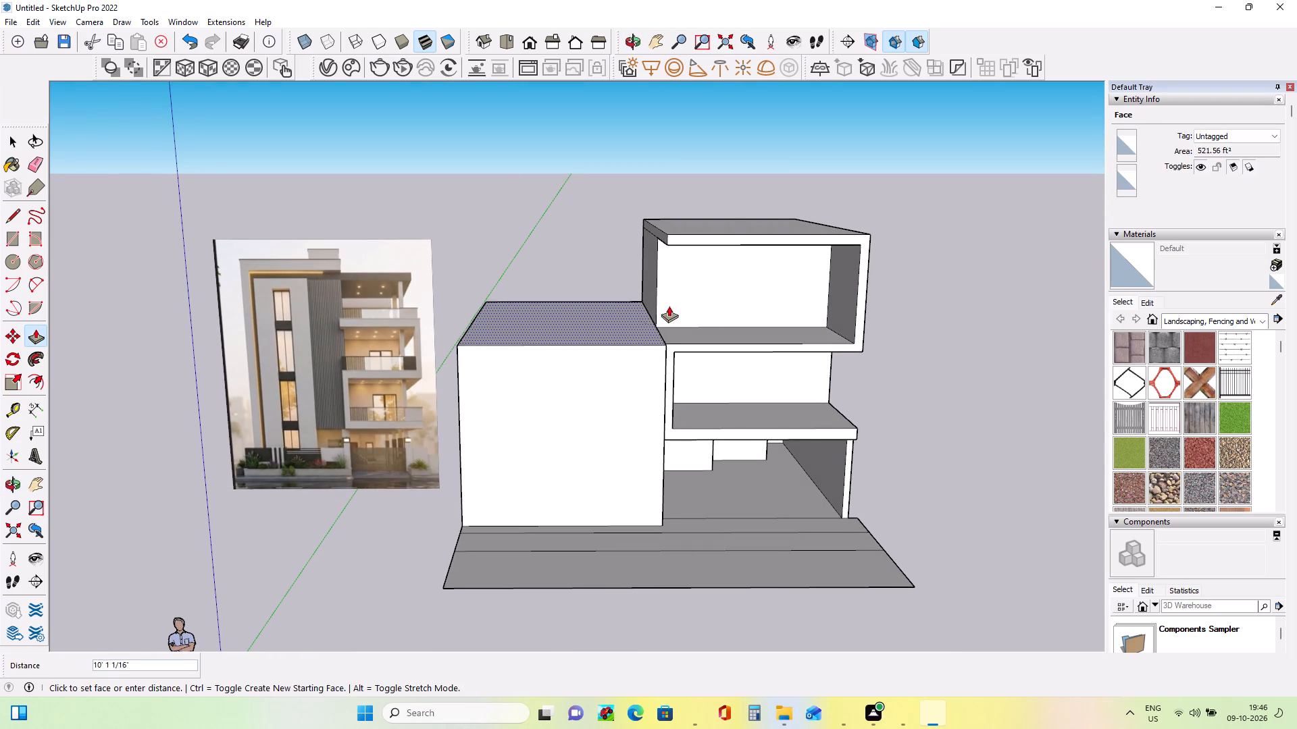
{"action": "left_click", "coordinate": [669, 306]}
Push/Pull the front block's top up about 7' 2 5/16" and about 11 1/16" more, level with the second floor's roof slab.
{"action": "middle_click_drag", "start_coordinate": [642, 391], "coordinate": [540, 424]}
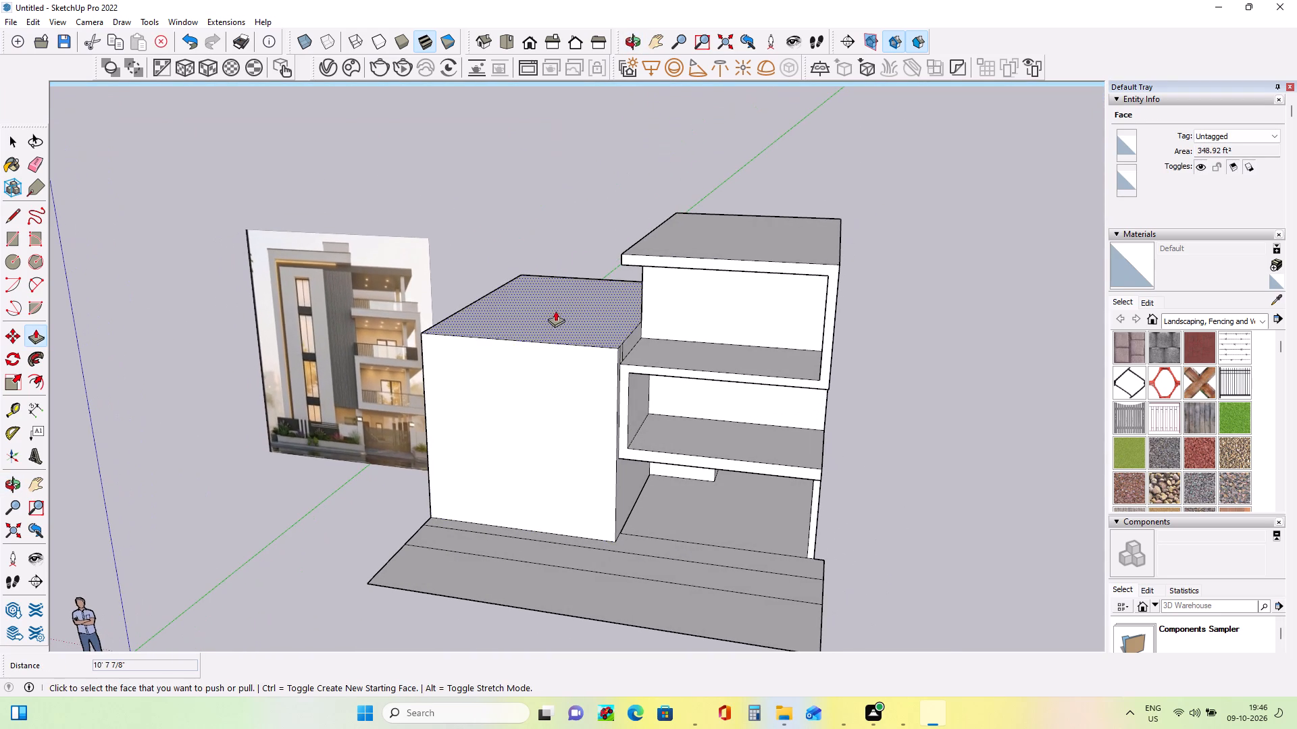
{"action": "left_click", "coordinate": [557, 307]}
{"action": "left_click", "coordinate": [655, 236]}
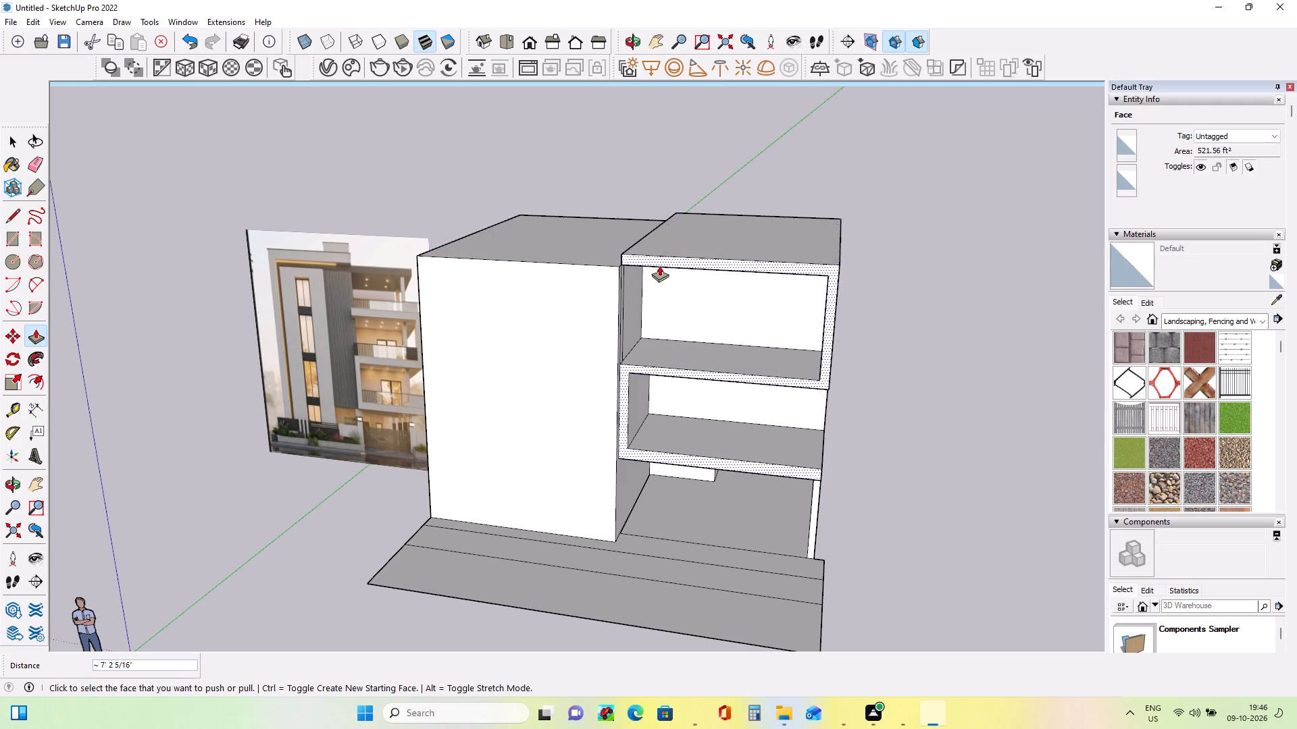
{"action": "left_click", "coordinate": [549, 242]}
{"action": "left_click", "coordinate": [669, 250]}
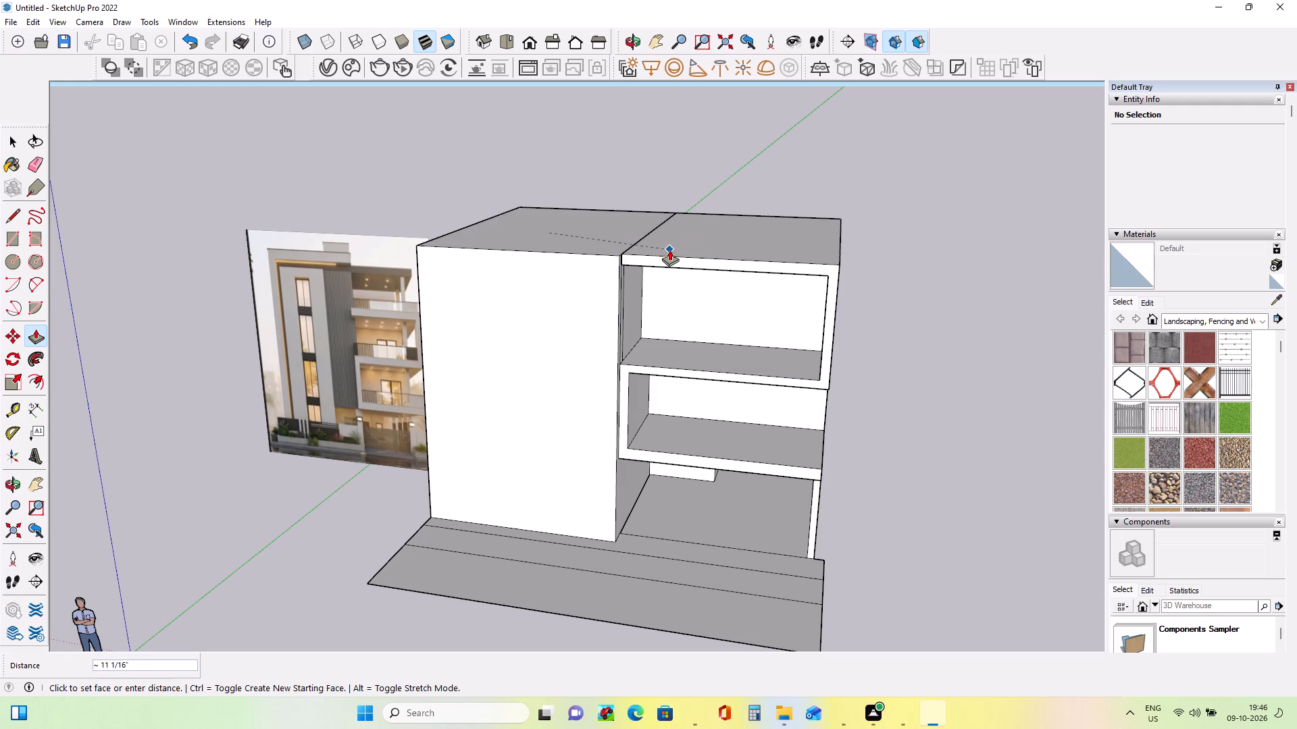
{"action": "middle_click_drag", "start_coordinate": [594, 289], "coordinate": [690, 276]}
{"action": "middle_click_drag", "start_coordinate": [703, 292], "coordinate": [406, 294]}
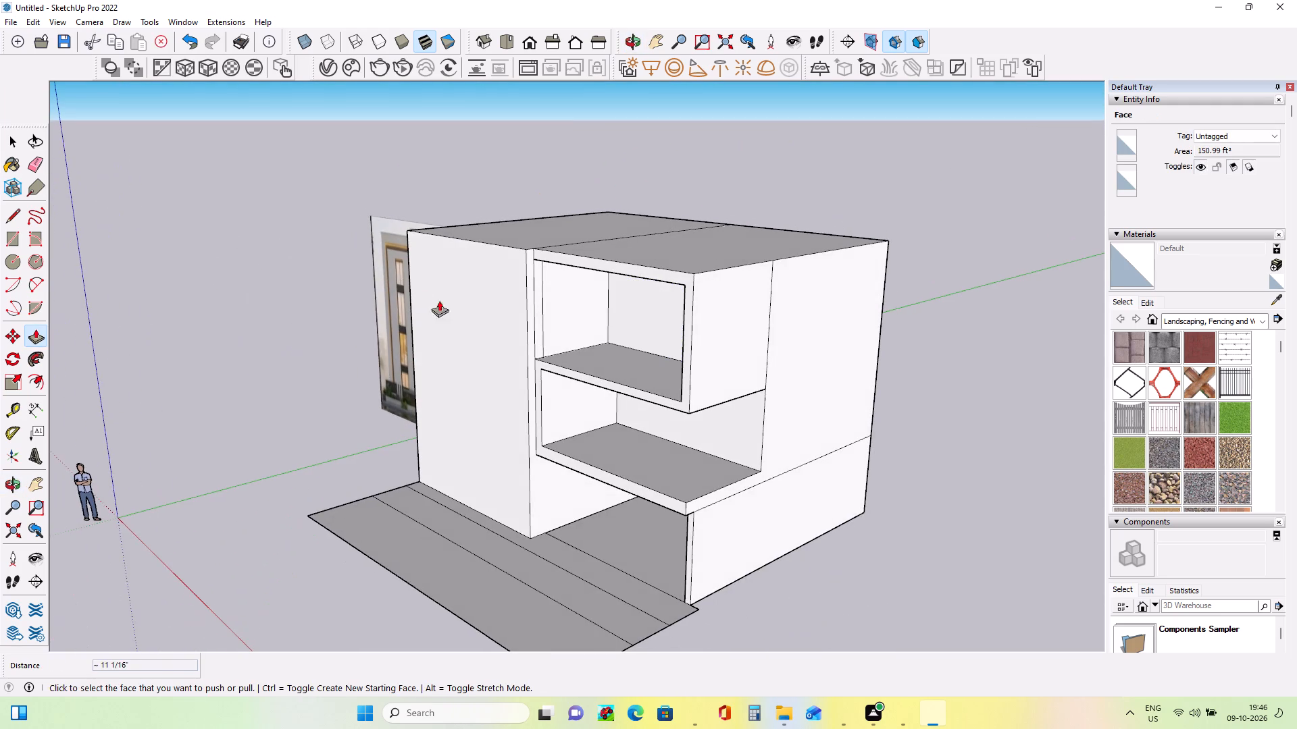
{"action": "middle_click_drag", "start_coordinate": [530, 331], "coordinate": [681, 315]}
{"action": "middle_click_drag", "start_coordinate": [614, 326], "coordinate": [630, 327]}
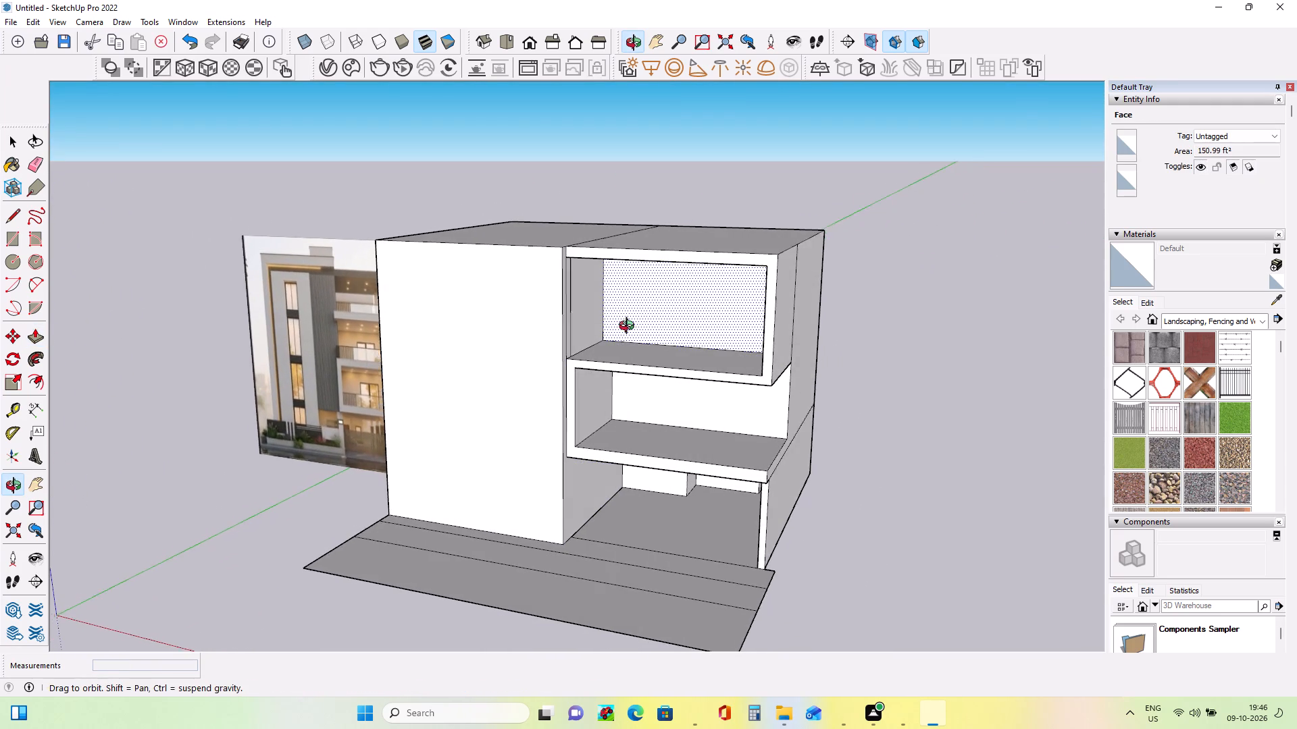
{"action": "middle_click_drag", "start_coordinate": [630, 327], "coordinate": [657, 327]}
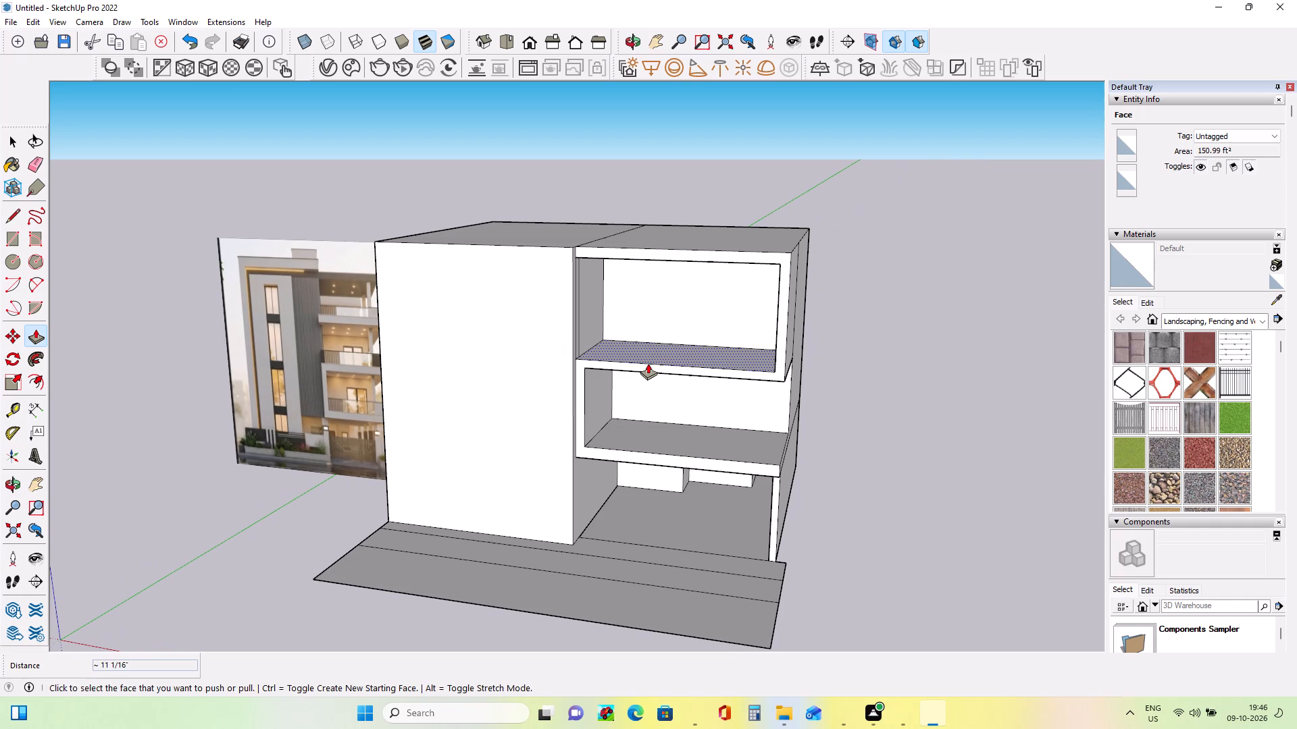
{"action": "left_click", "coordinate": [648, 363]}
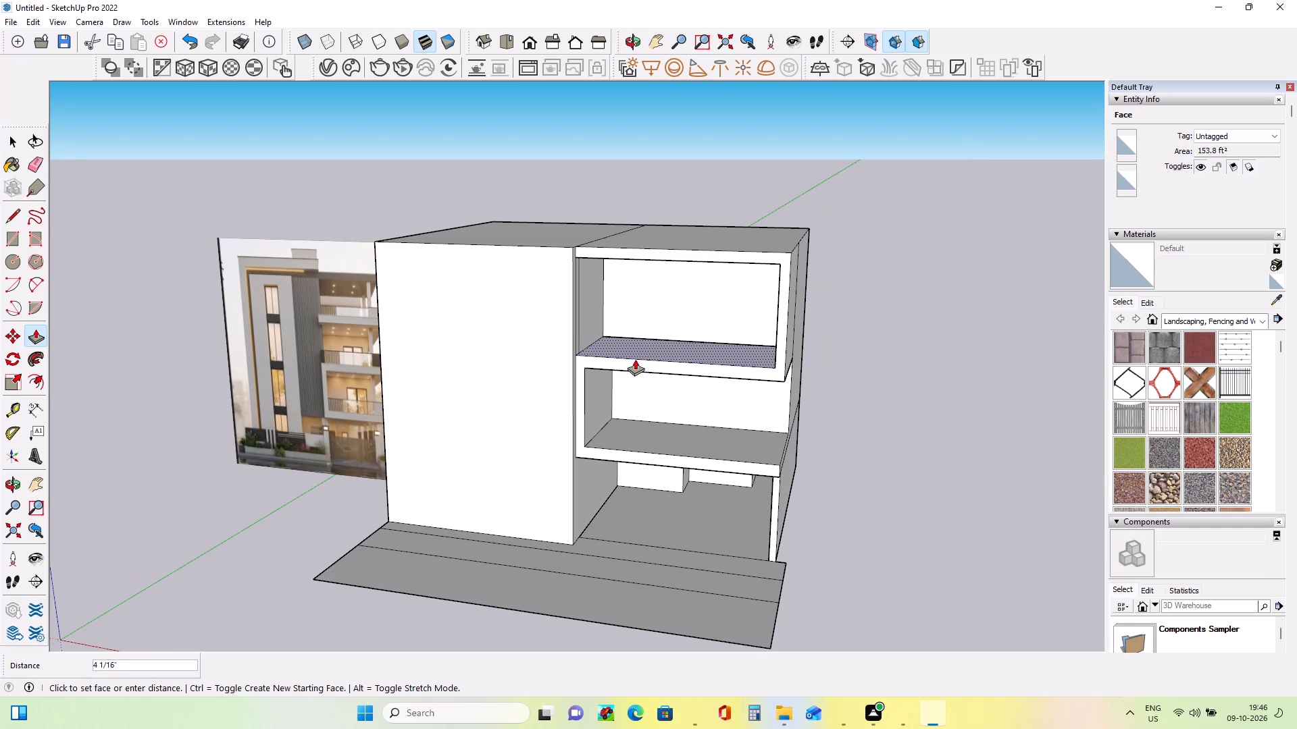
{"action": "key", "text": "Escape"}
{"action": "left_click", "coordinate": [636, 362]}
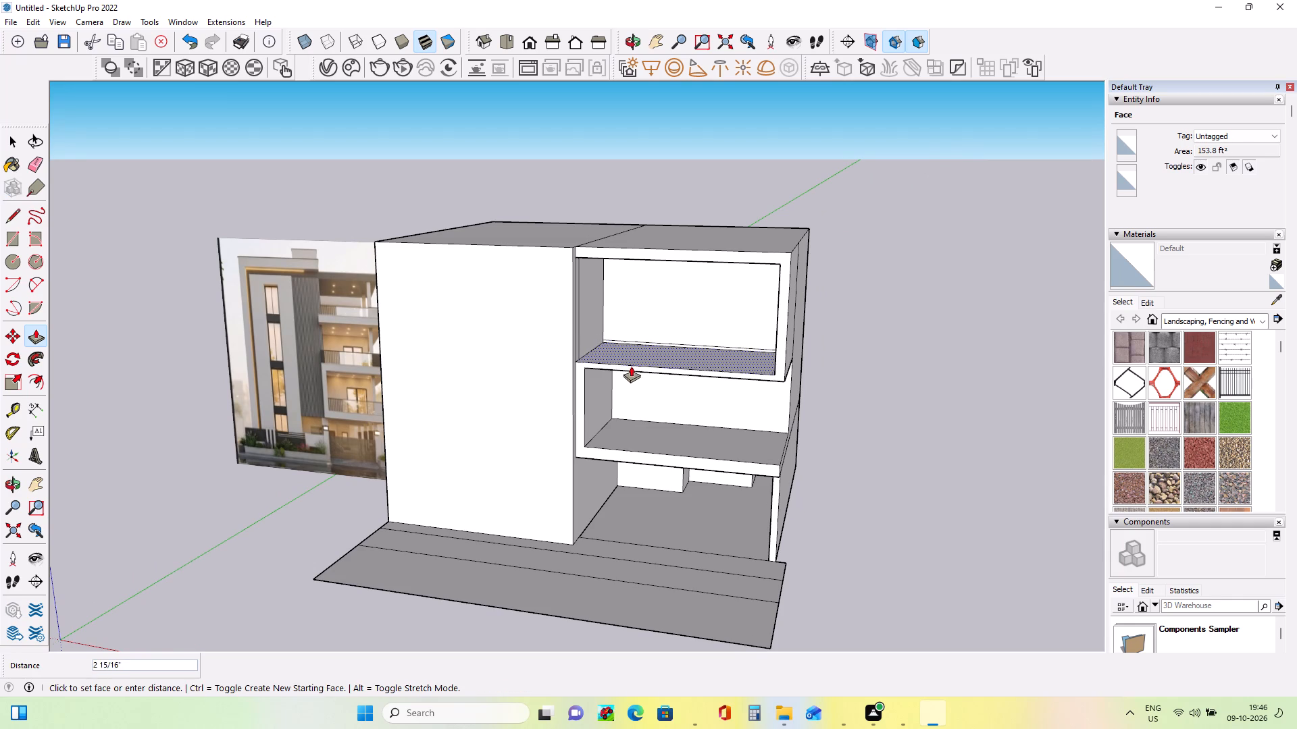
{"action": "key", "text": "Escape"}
Push/Pull the front face of the floors' slab-and-wall frame forward about 9 7/8", flush with the tall block's front.
{"action": "left_click", "coordinate": [578, 385]}
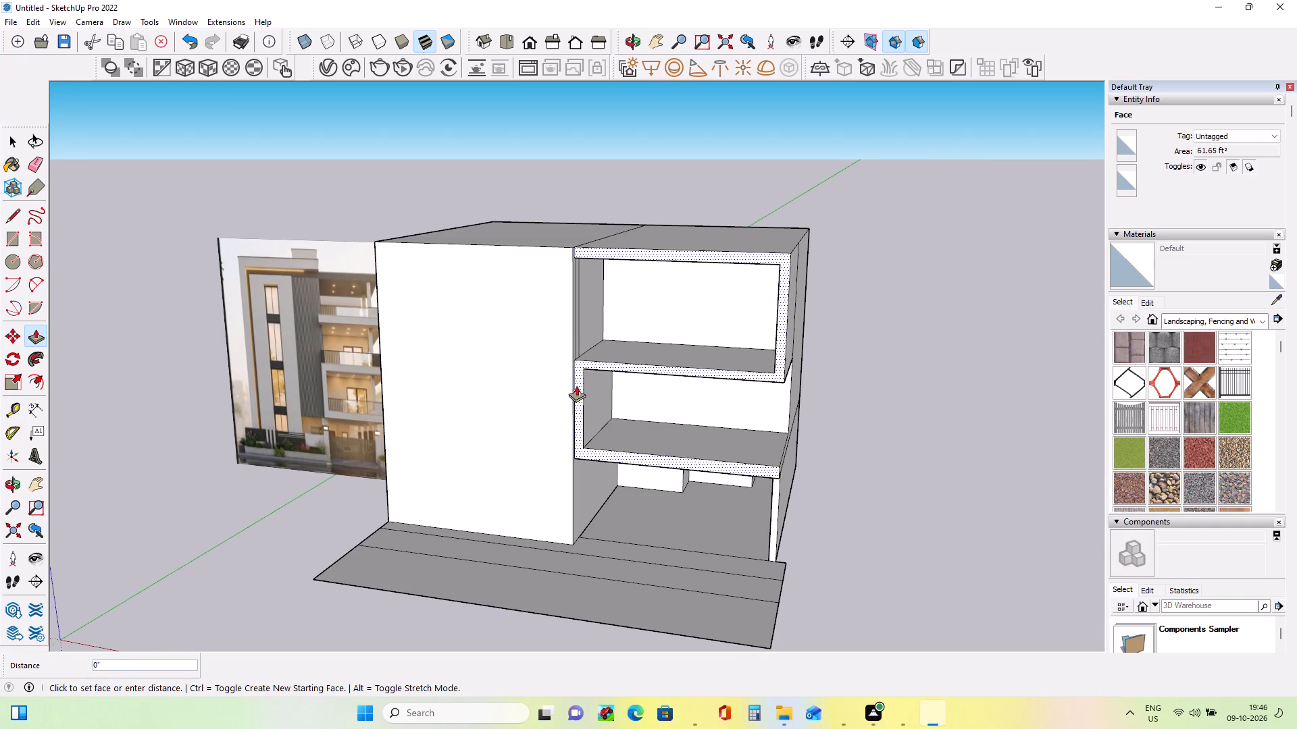
{"action": "left_click", "coordinate": [565, 385]}
Push/Pull the frame's front face about 1' 7 5/8" farther forward so it projects beyond the tall block.
{"action": "middle_click_drag", "start_coordinate": [606, 404], "coordinate": [689, 354]}
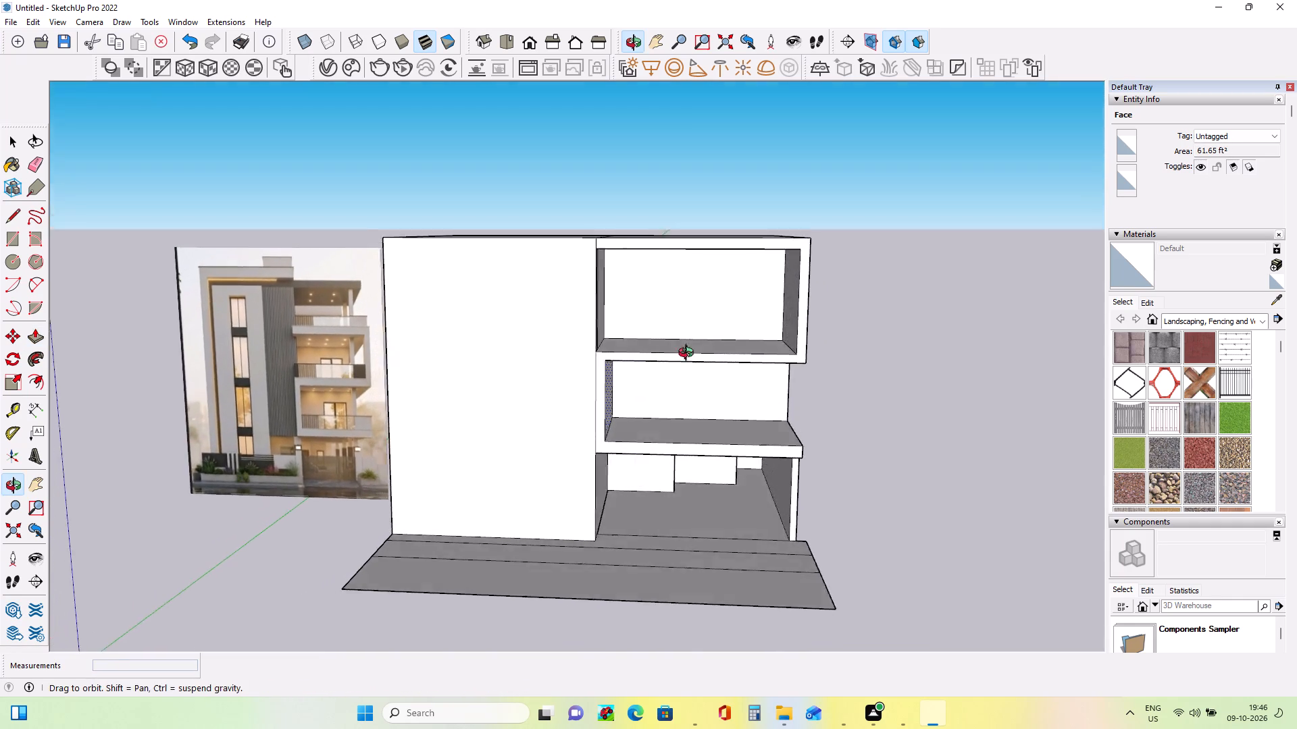
{"action": "middle_click_drag", "start_coordinate": [689, 354], "coordinate": [692, 346]}
{"action": "middle_click_drag", "start_coordinate": [593, 369], "coordinate": [622, 389]}
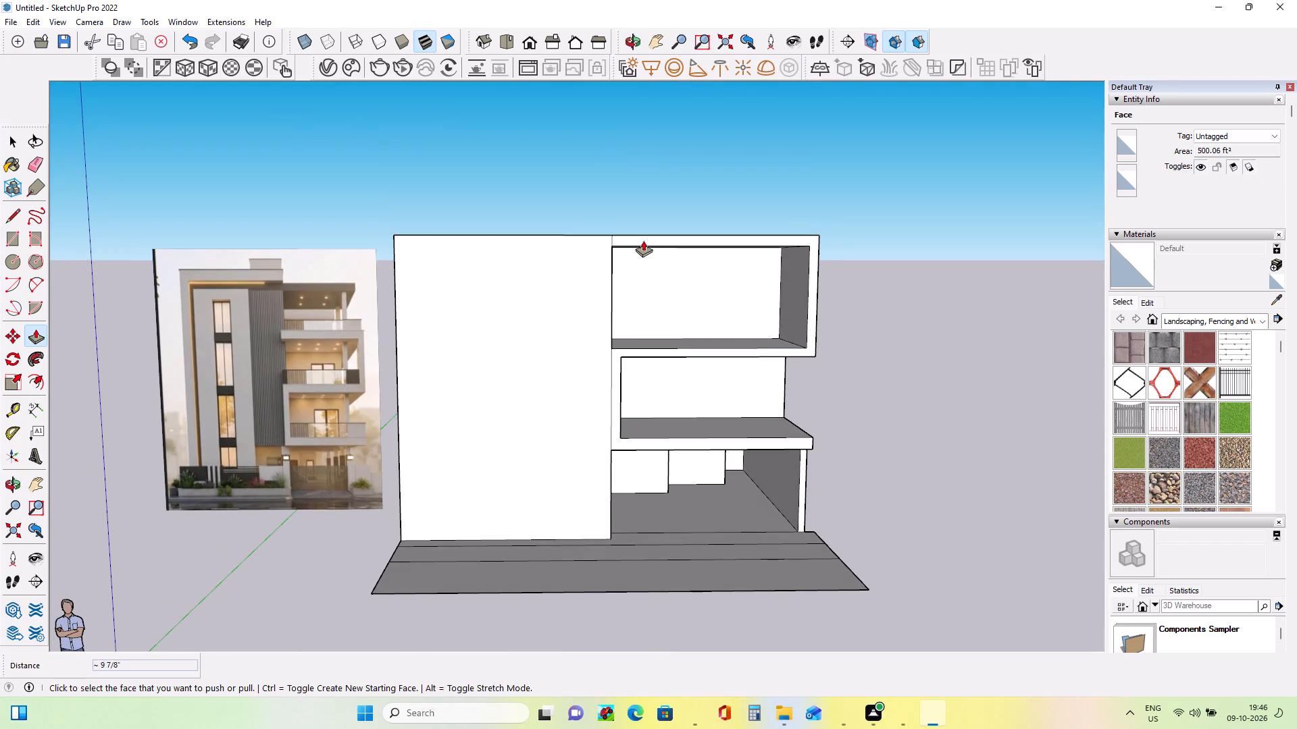
{"action": "middle_click_drag", "start_coordinate": [646, 248], "coordinate": [649, 261]}
{"action": "middle_click_drag", "start_coordinate": [650, 251], "coordinate": [654, 284]}
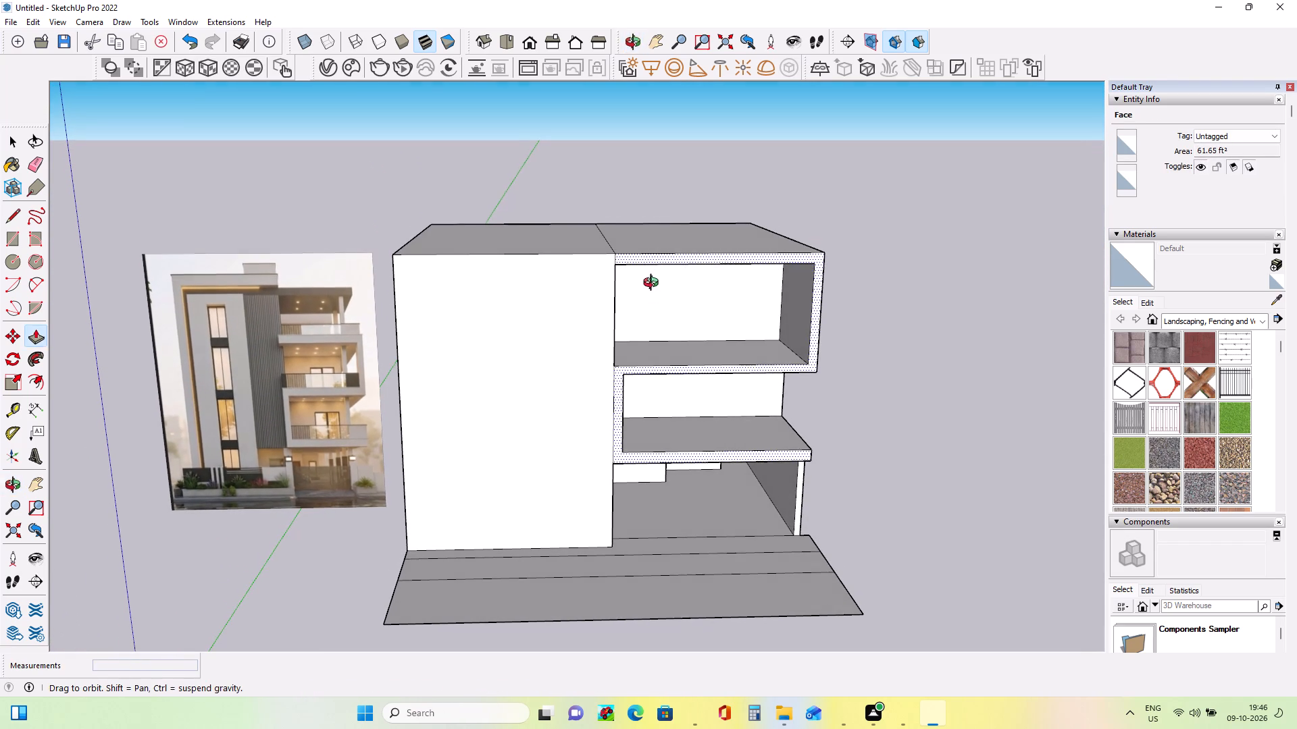
{"action": "middle_click", "coordinate": [654, 284]}
{"action": "left_click", "coordinate": [644, 257]}
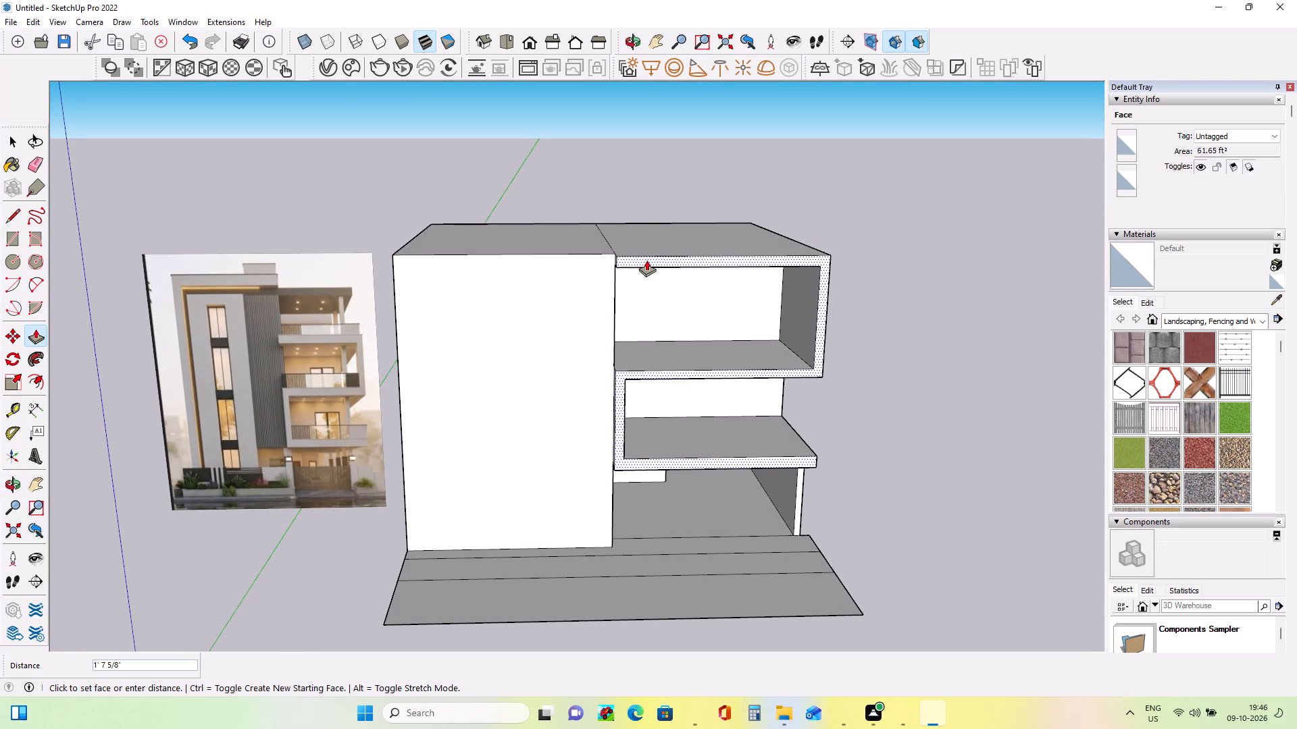
{"action": "left_click", "coordinate": [646, 260]}
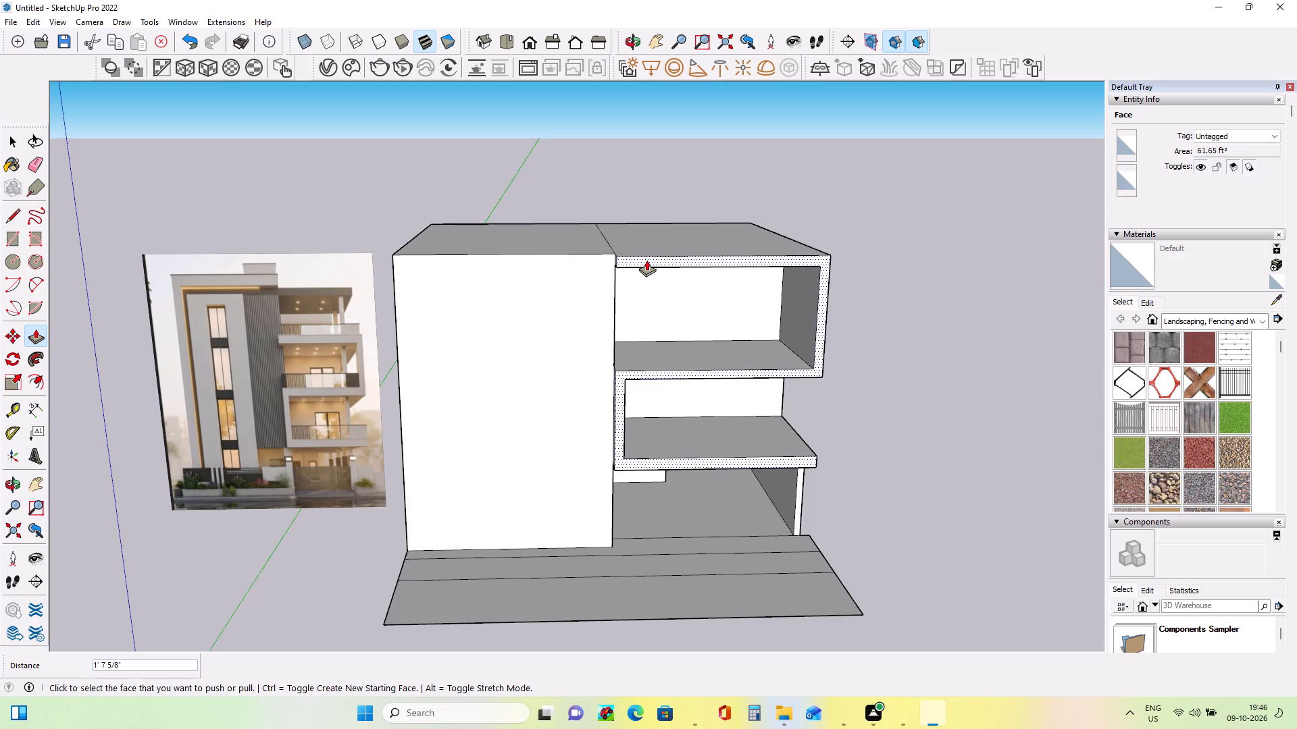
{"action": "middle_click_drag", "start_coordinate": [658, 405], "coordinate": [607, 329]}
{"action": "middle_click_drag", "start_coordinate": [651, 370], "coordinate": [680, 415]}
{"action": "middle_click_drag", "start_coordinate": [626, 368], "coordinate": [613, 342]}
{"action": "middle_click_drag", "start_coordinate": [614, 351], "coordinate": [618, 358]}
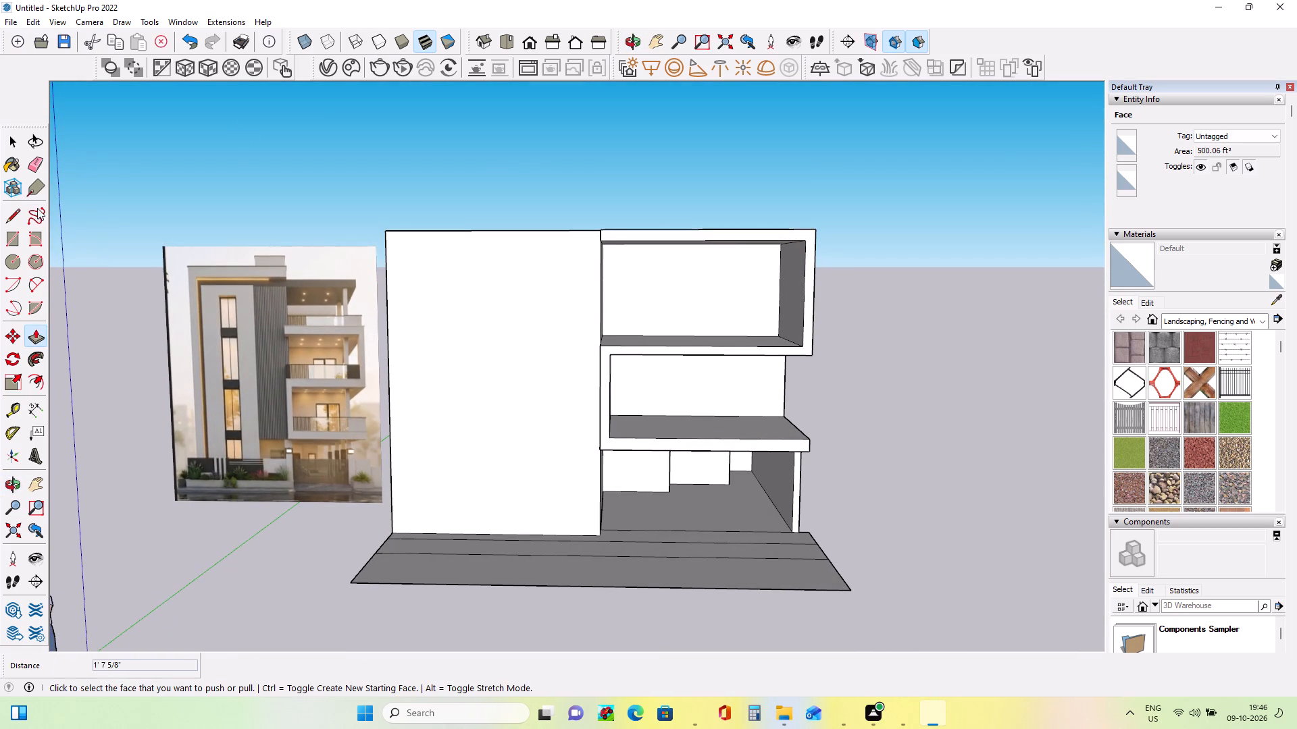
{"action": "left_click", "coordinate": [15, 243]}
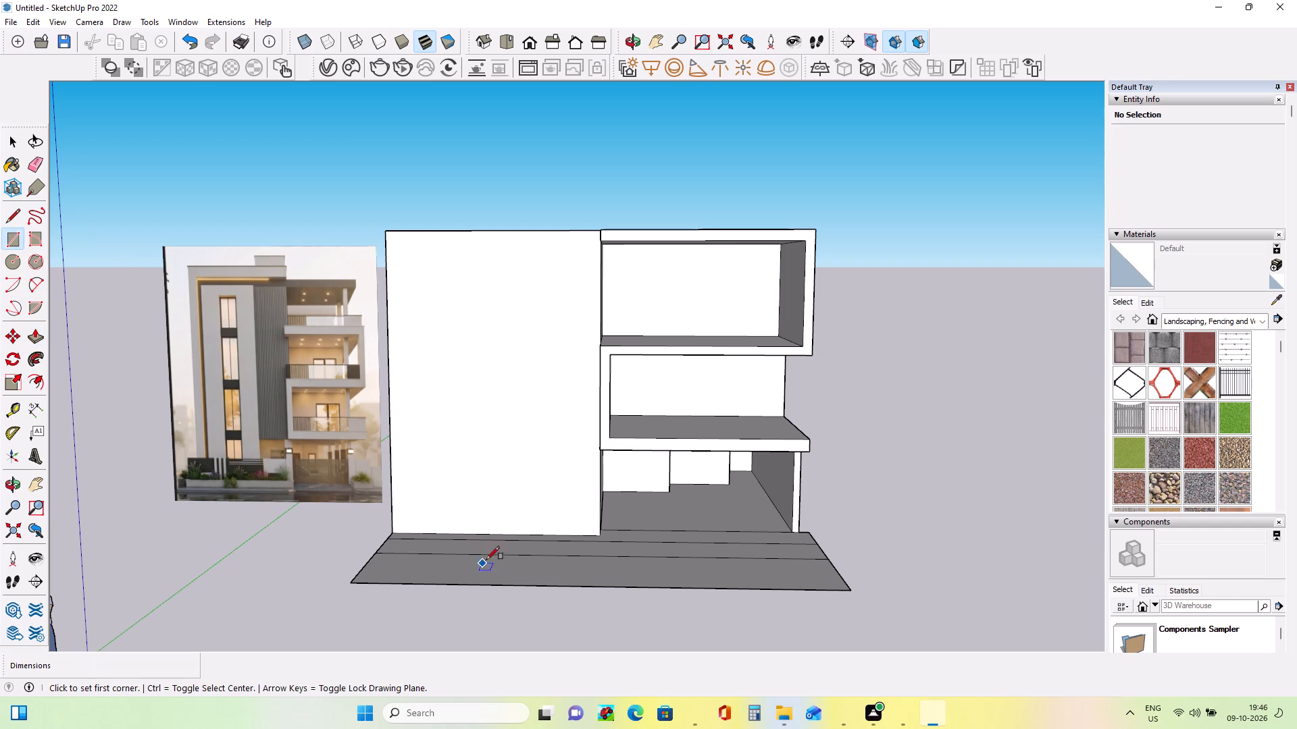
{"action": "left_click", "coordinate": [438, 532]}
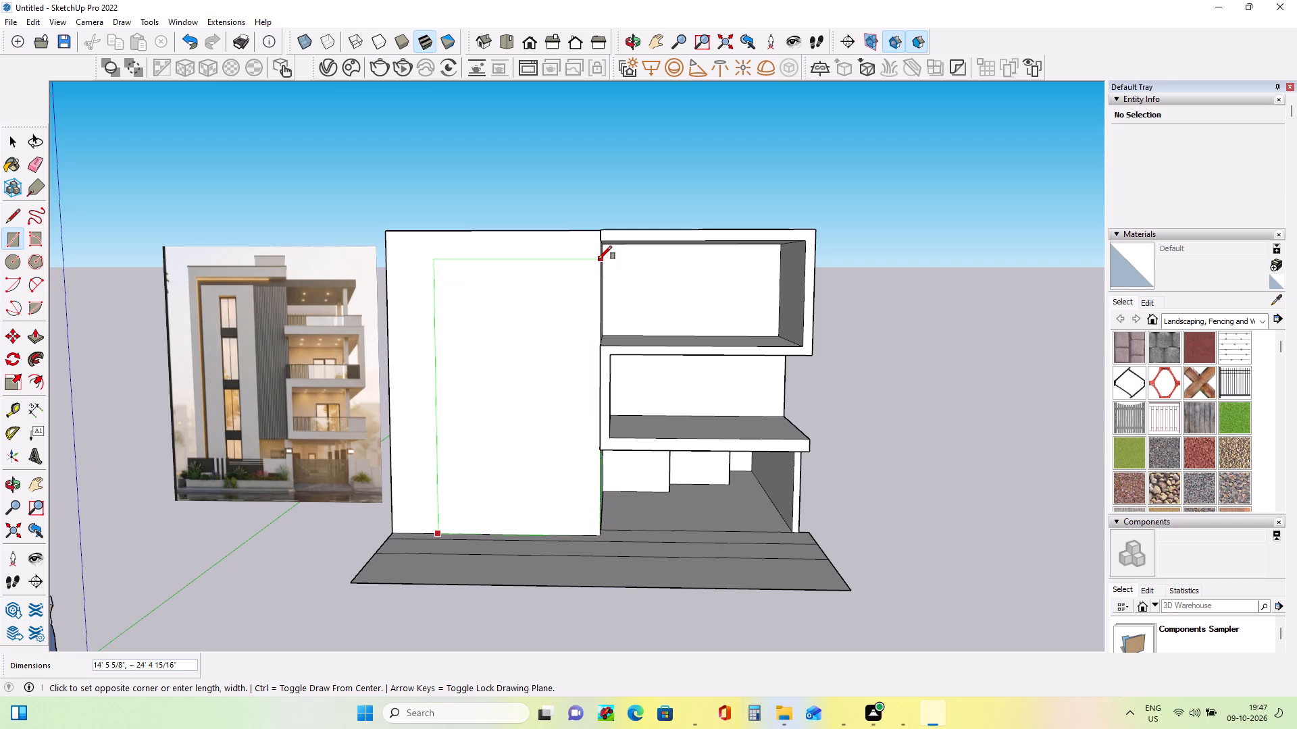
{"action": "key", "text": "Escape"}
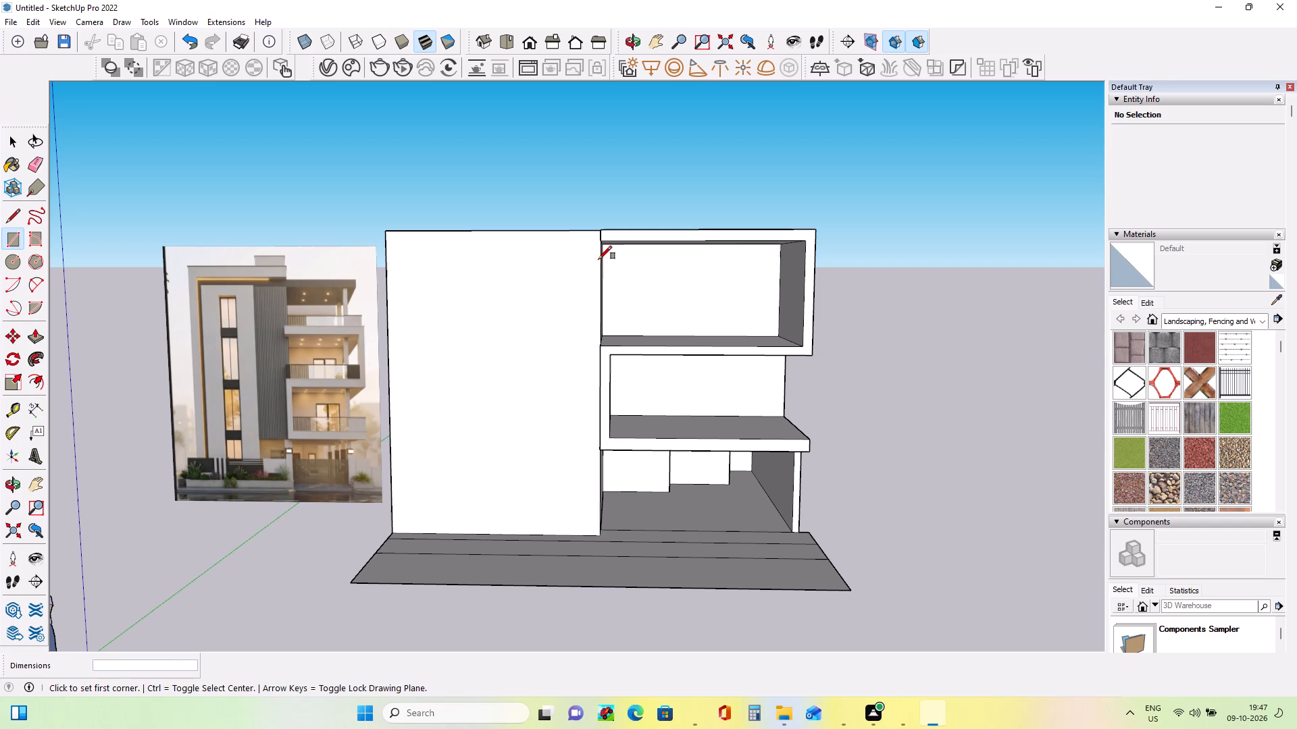
Compare the tall block with the reference image and Push/Pull its top up well above the second floor's roof slab.
{"action": "middle_click_drag", "start_coordinate": [610, 295], "coordinate": [621, 410]}
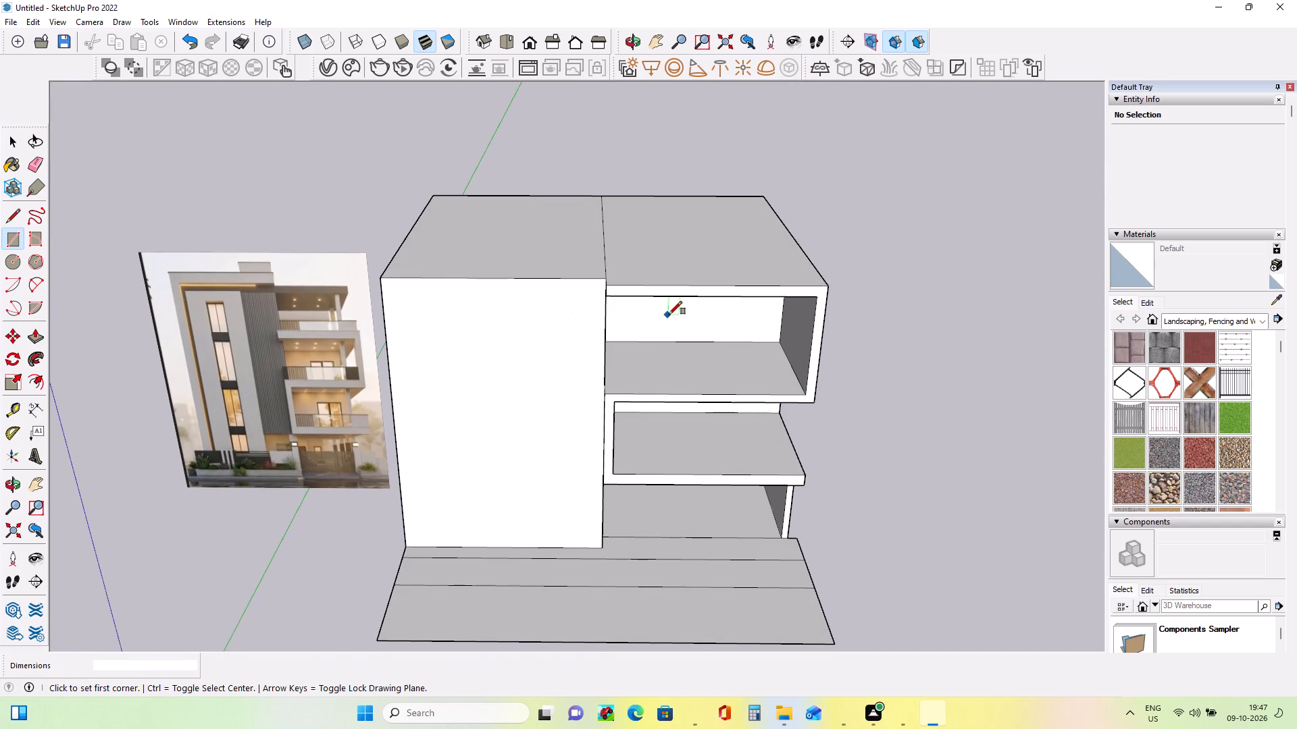
{"action": "scroll", "coordinate": [295, 363], "scroll_direction": "up", "scroll_amount": 8}
{"action": "scroll", "coordinate": [300, 360], "scroll_direction": "down", "scroll_amount": 3}
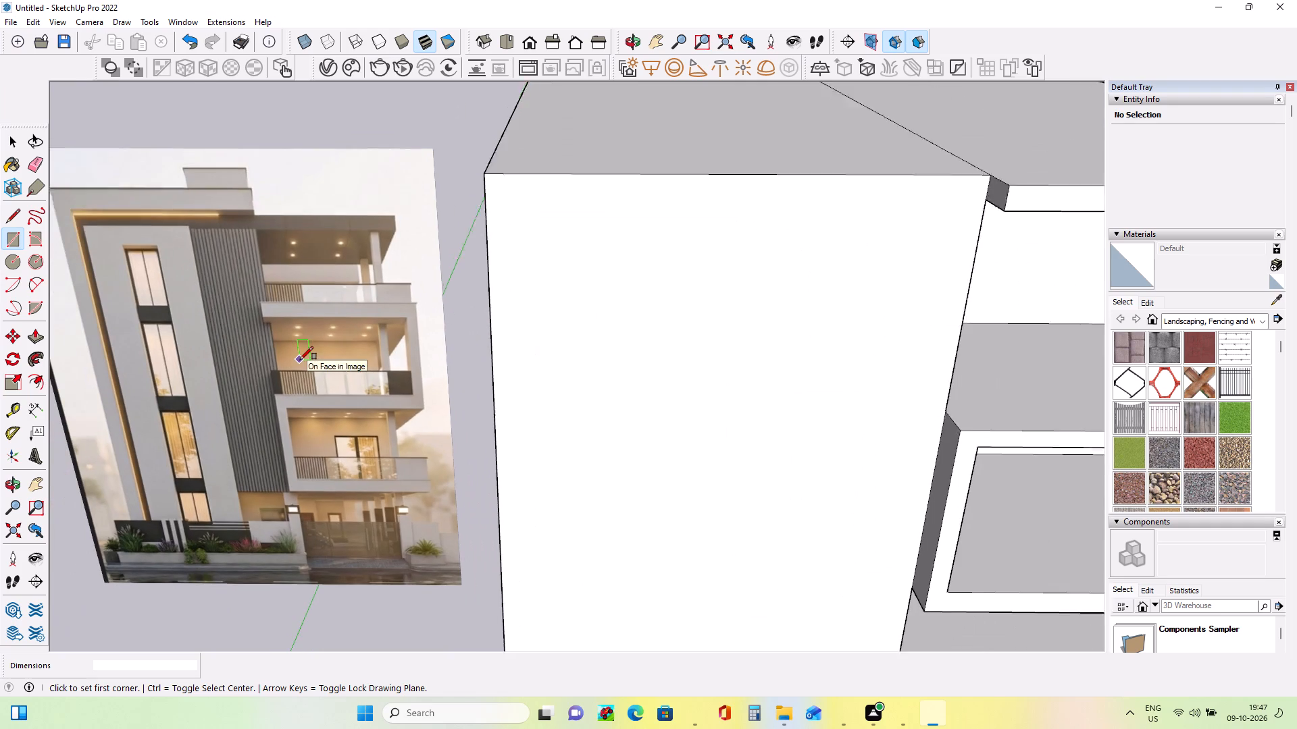
{"action": "scroll", "coordinate": [300, 360], "scroll_direction": "down", "scroll_amount": 2}
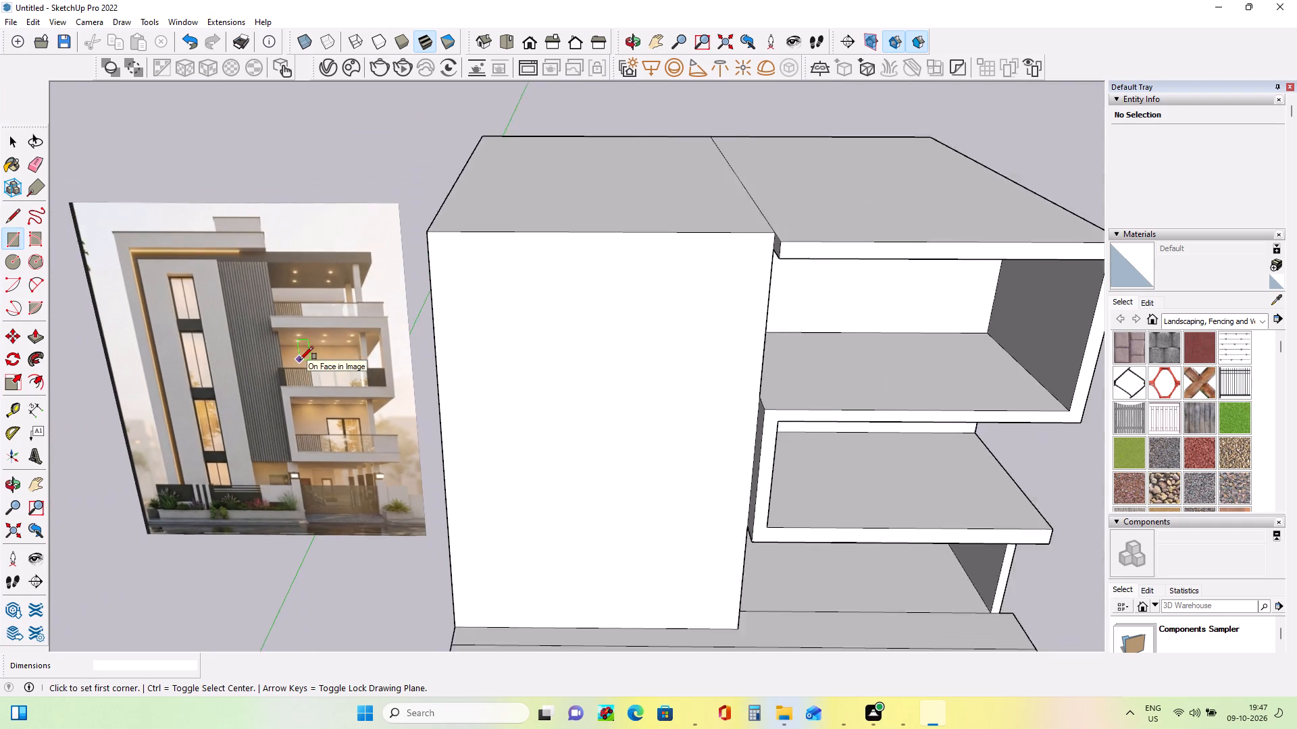
{"action": "scroll", "coordinate": [300, 360], "scroll_direction": "down", "scroll_amount": 4}
{"action": "middle_click_drag", "start_coordinate": [430, 429], "coordinate": [424, 404]}
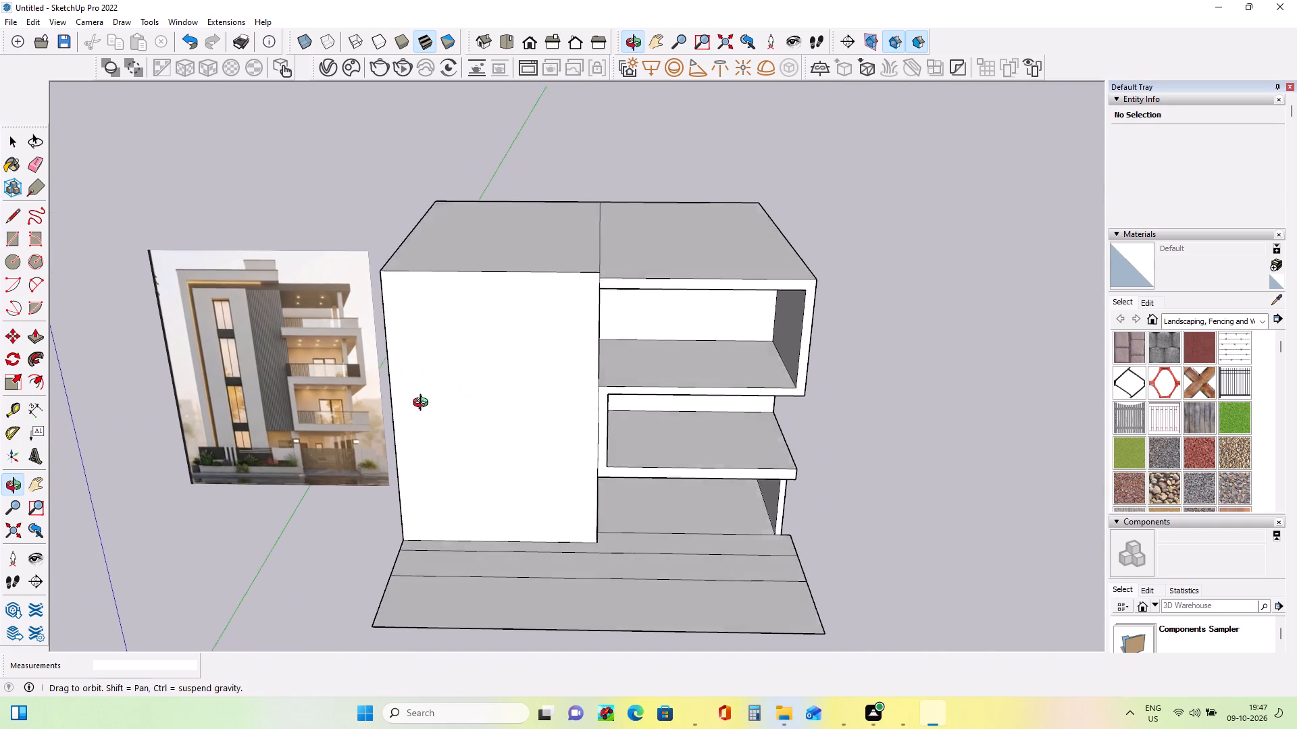
{"action": "middle_click_drag", "start_coordinate": [424, 404], "coordinate": [431, 360]}
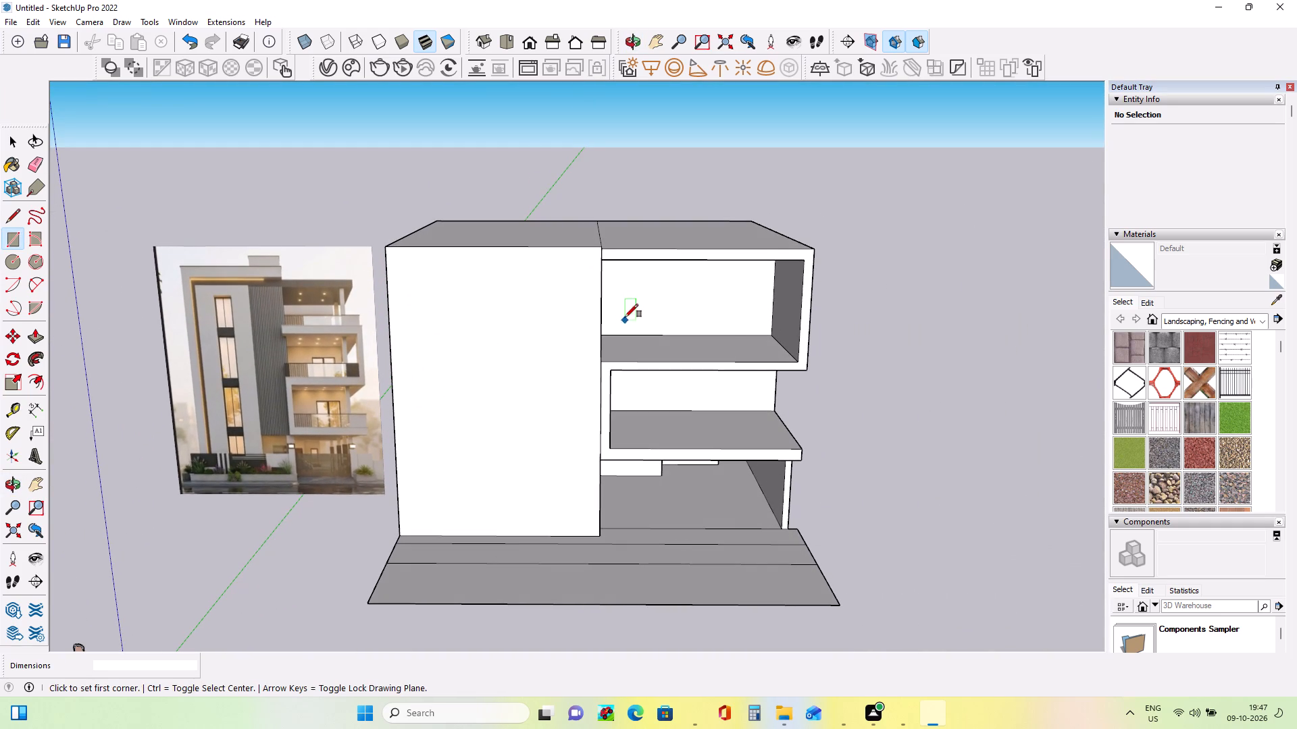
{"action": "middle_click_drag", "start_coordinate": [637, 333], "coordinate": [671, 372]}
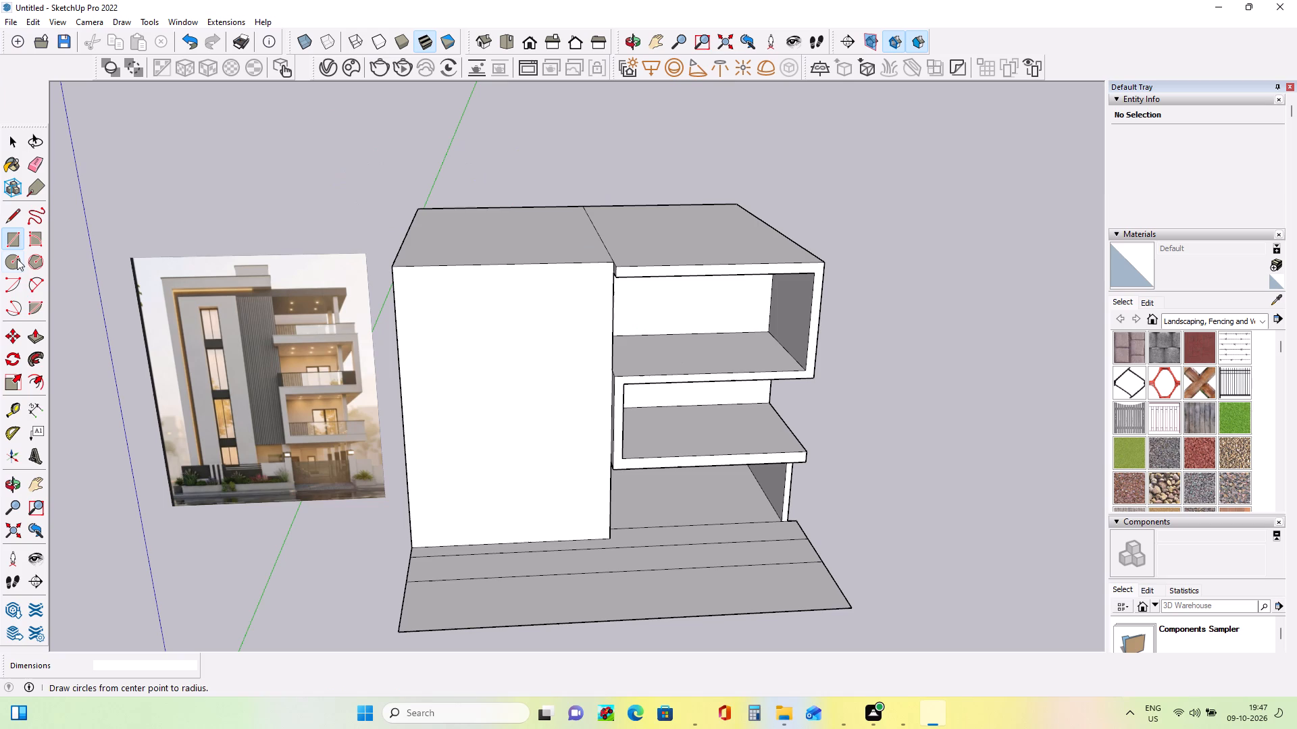
{"action": "left_click", "coordinate": [38, 333]}
{"action": "left_click", "coordinate": [490, 251]}
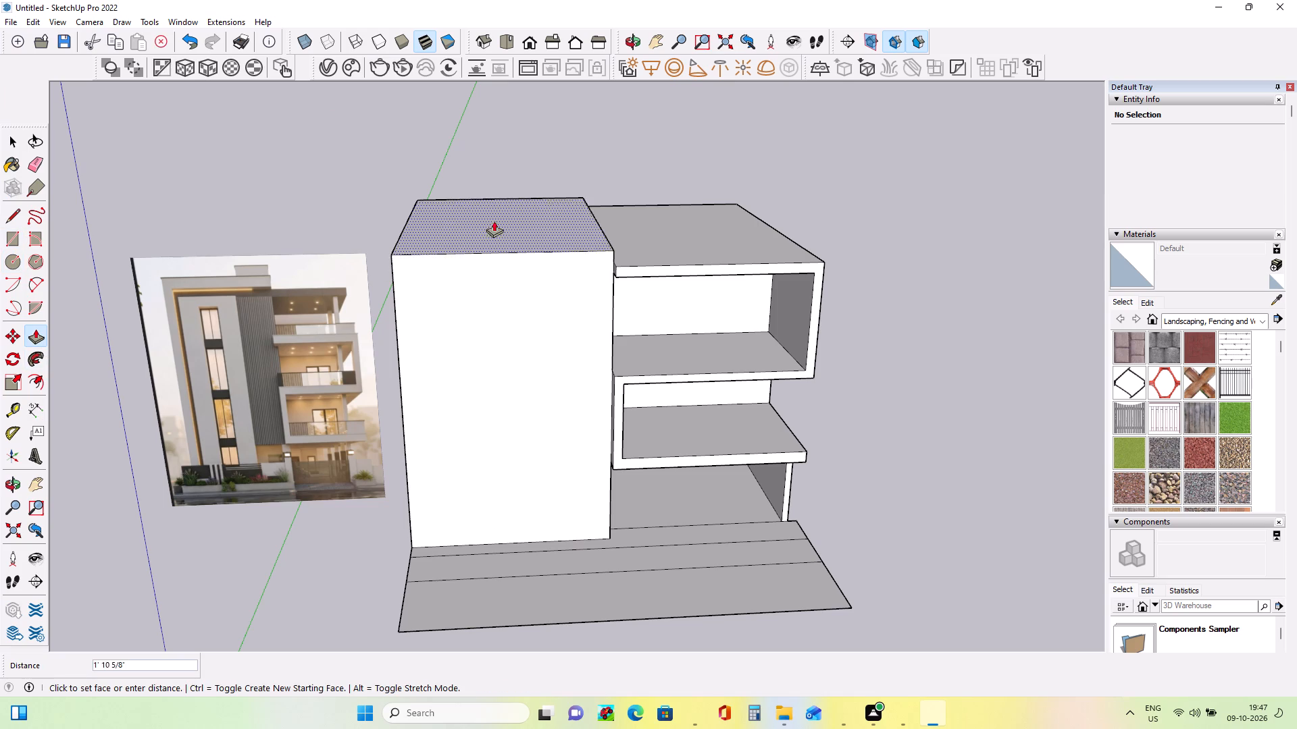
{"action": "left_click", "coordinate": [506, 153]}
{"action": "middle_click_drag", "start_coordinate": [601, 328], "coordinate": [562, 302]}
{"action": "middle_click_drag", "start_coordinate": [570, 281], "coordinate": [580, 246]}
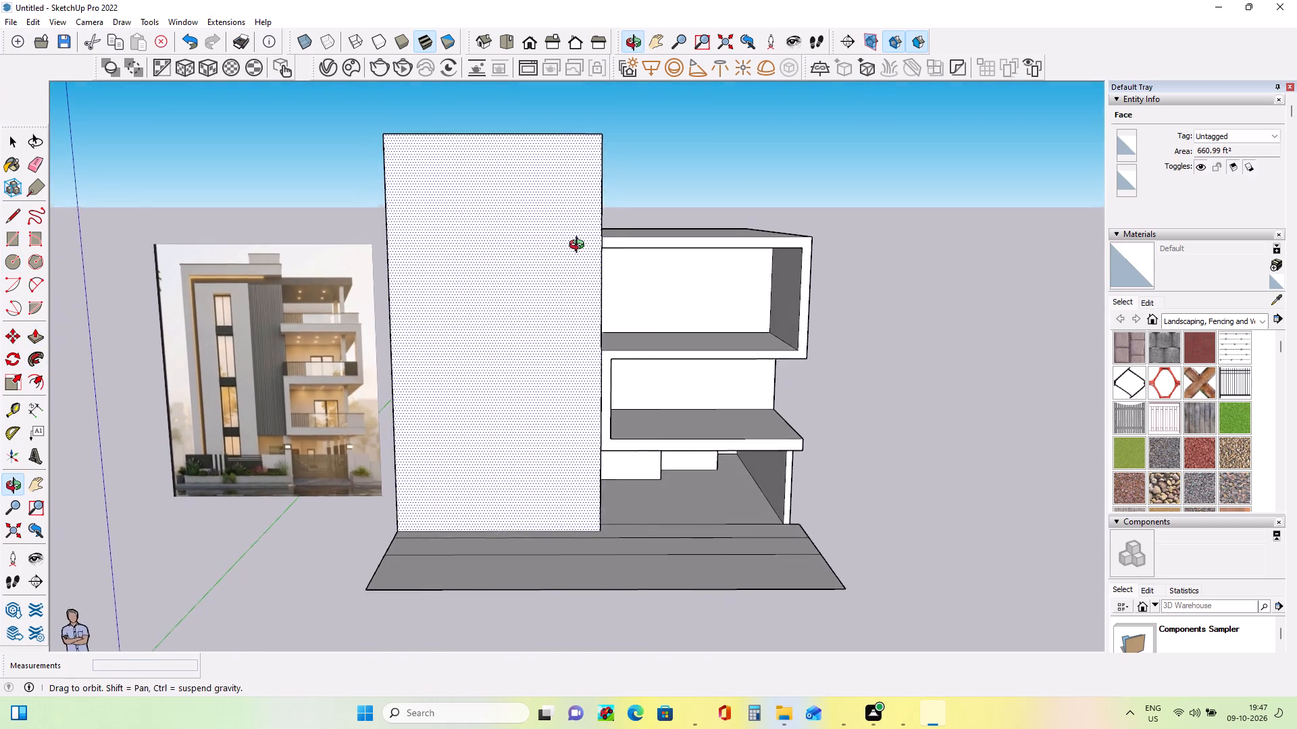
Push/Pull the tall front block's top up about 3 7/8" more.
{"action": "middle_click_drag", "start_coordinate": [580, 246], "coordinate": [580, 248]}
{"action": "middle_click_drag", "start_coordinate": [586, 221], "coordinate": [583, 271]}
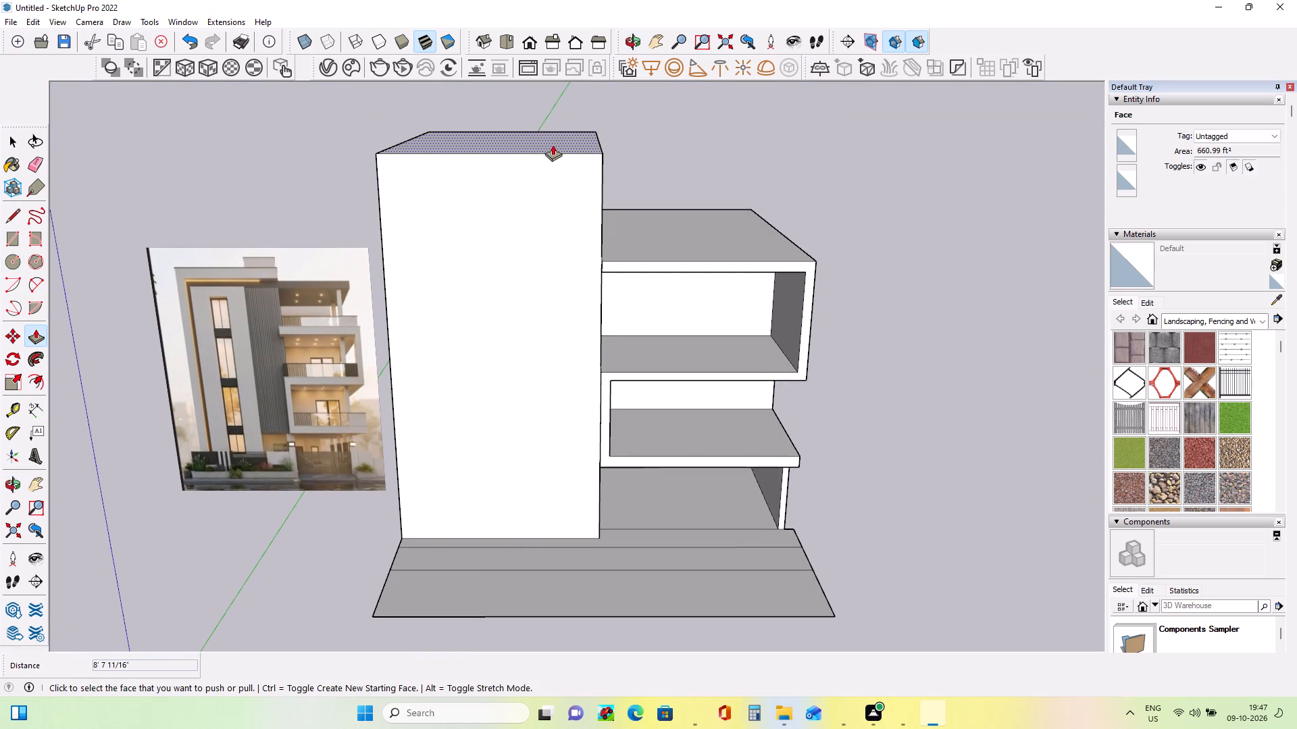
{"action": "left_click", "coordinate": [553, 140]}
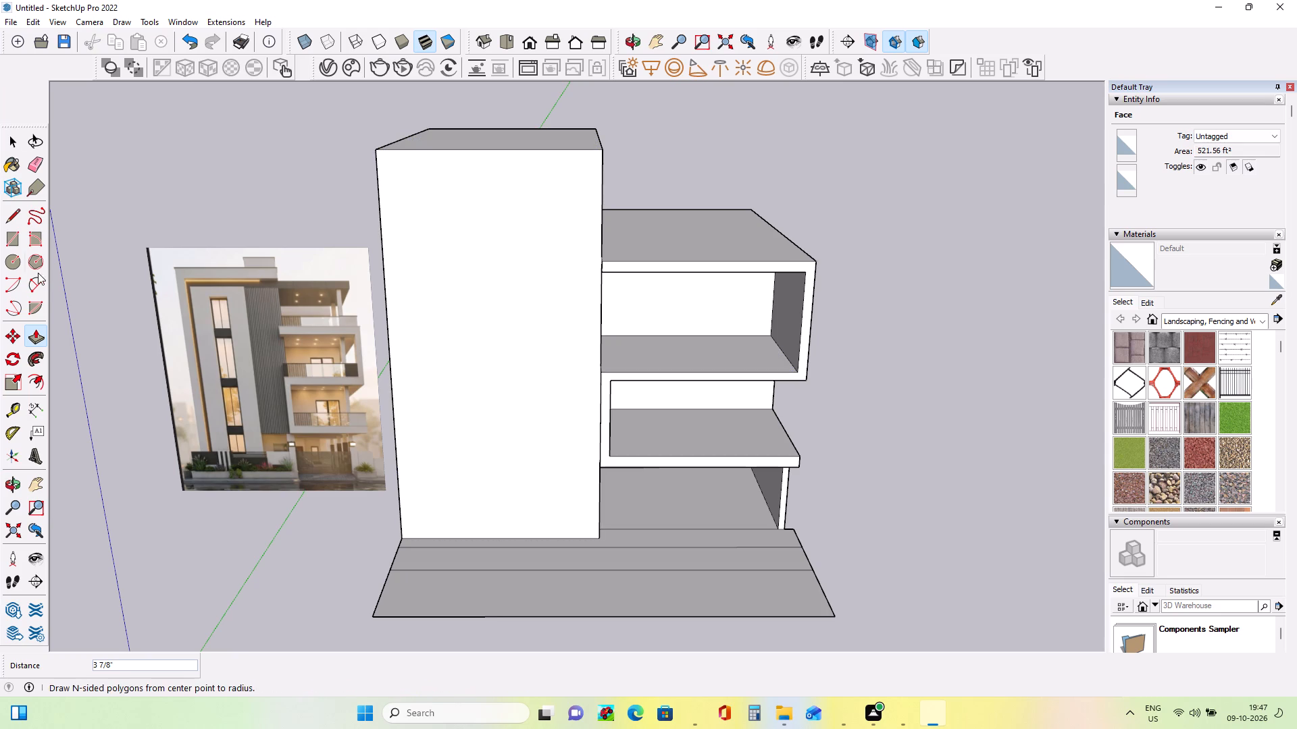
Draw a rectangle about 15' 5/8" by 32' 8 3/4" on the tall block's front face, from its bottom edge to its inner side edge.
{"action": "left_click", "coordinate": [10, 236]}
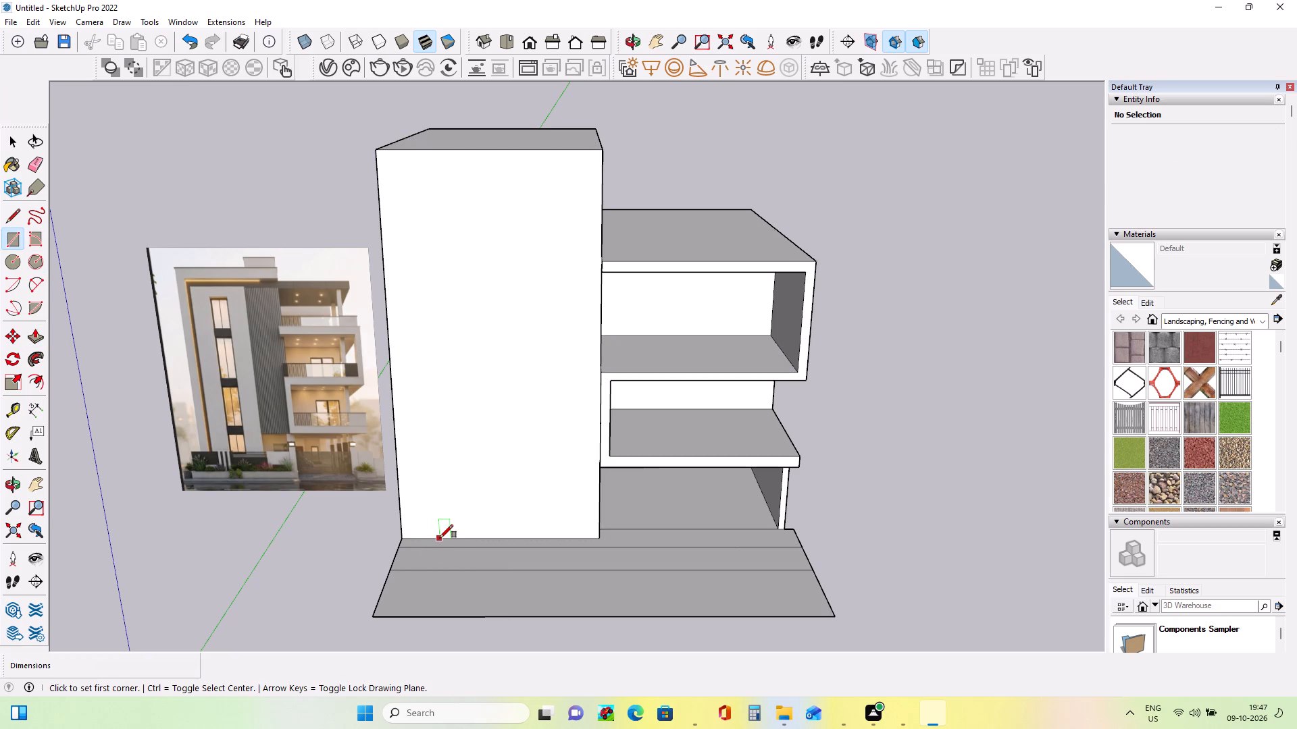
{"action": "left_click", "coordinate": [440, 538]}
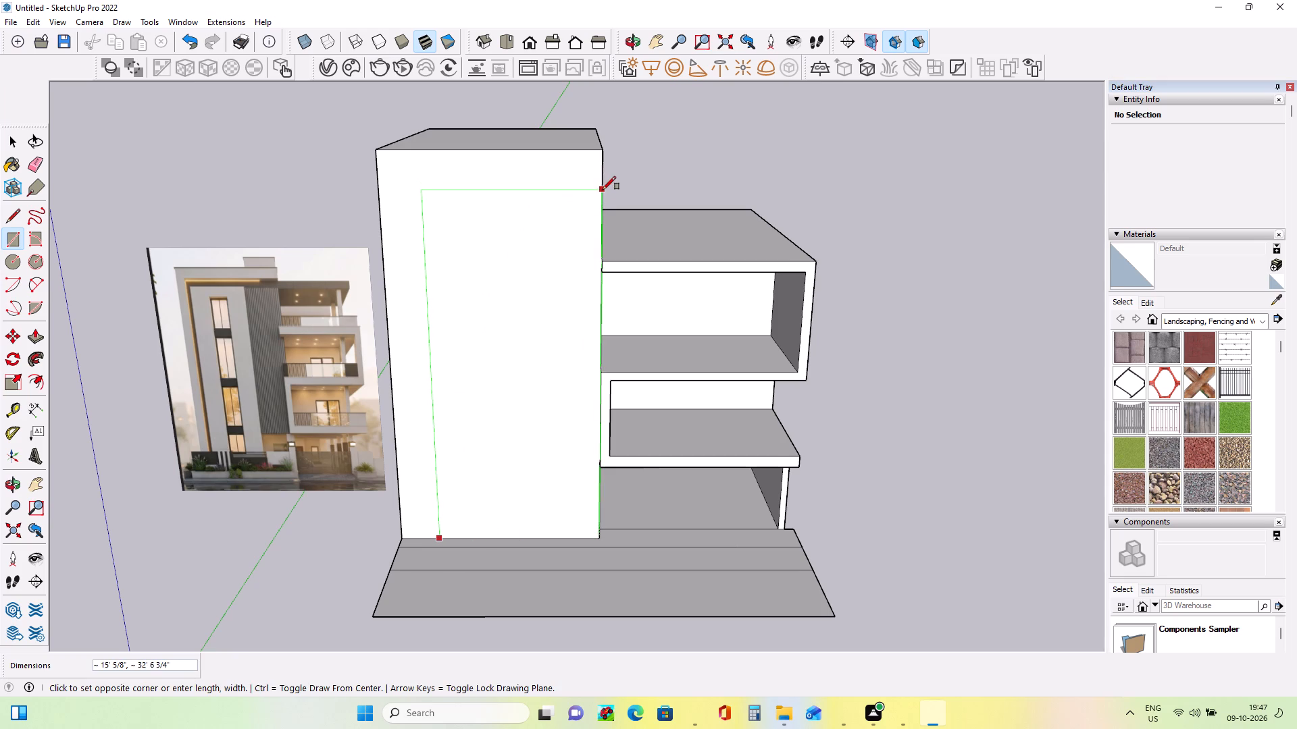
{"action": "left_click", "coordinate": [603, 188]}
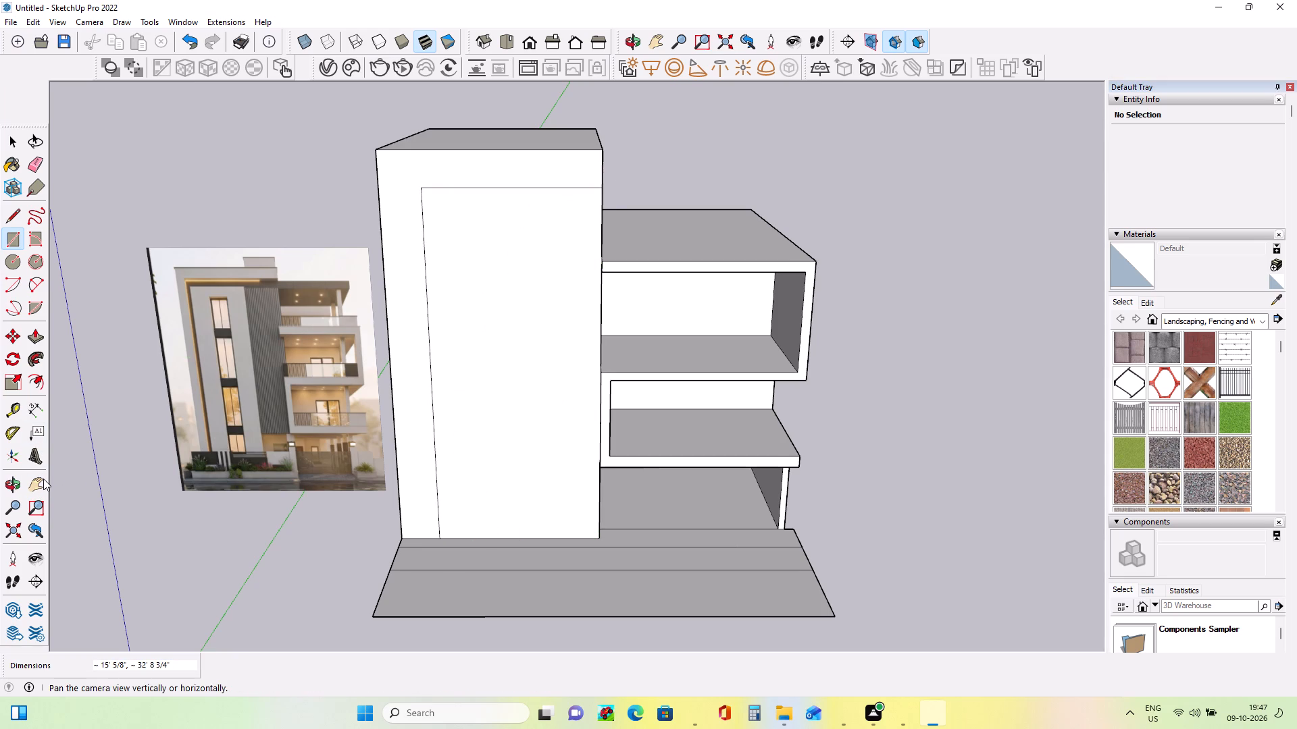
Examine the tall block's stepped front bands in the reference image against the new rectangle.
{"action": "middle_click_drag", "start_coordinate": [122, 463], "coordinate": [206, 462]}
{"action": "scroll", "coordinate": [239, 385], "scroll_direction": "up", "scroll_amount": 3}
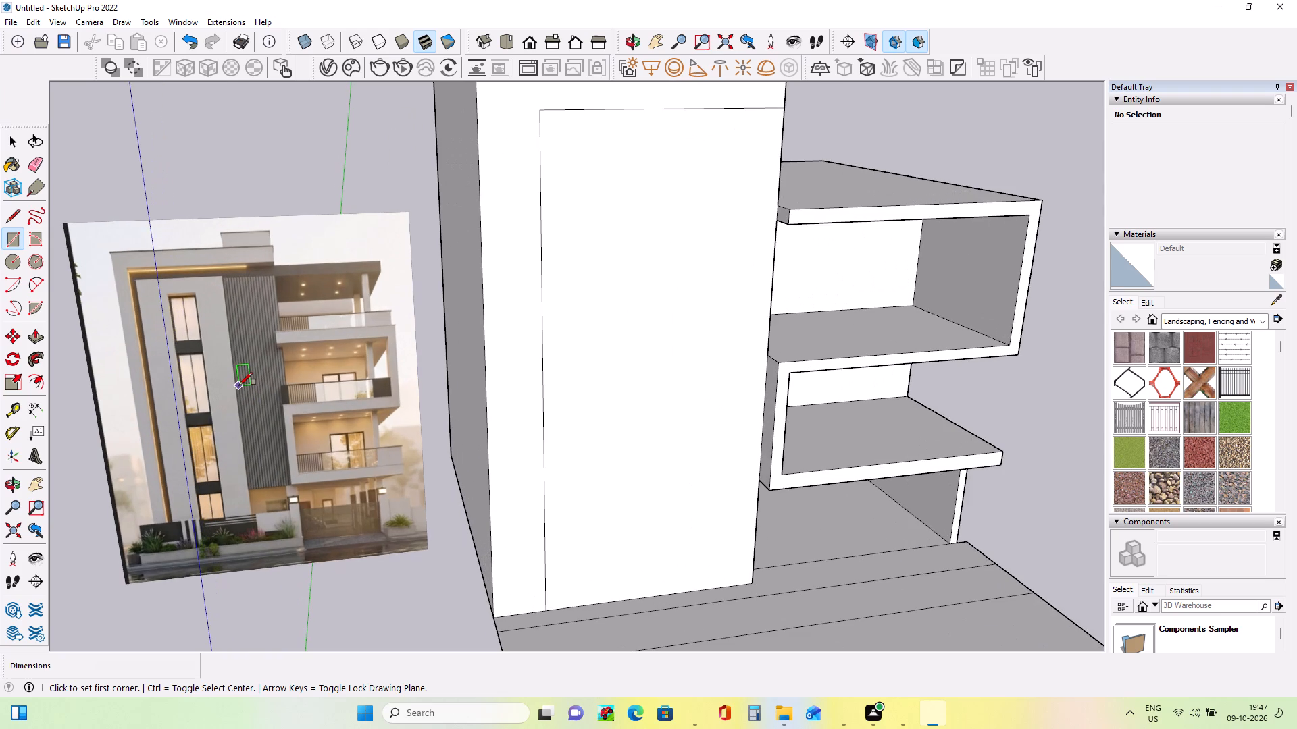
{"action": "scroll", "coordinate": [223, 321], "scroll_direction": "up", "scroll_amount": 4}
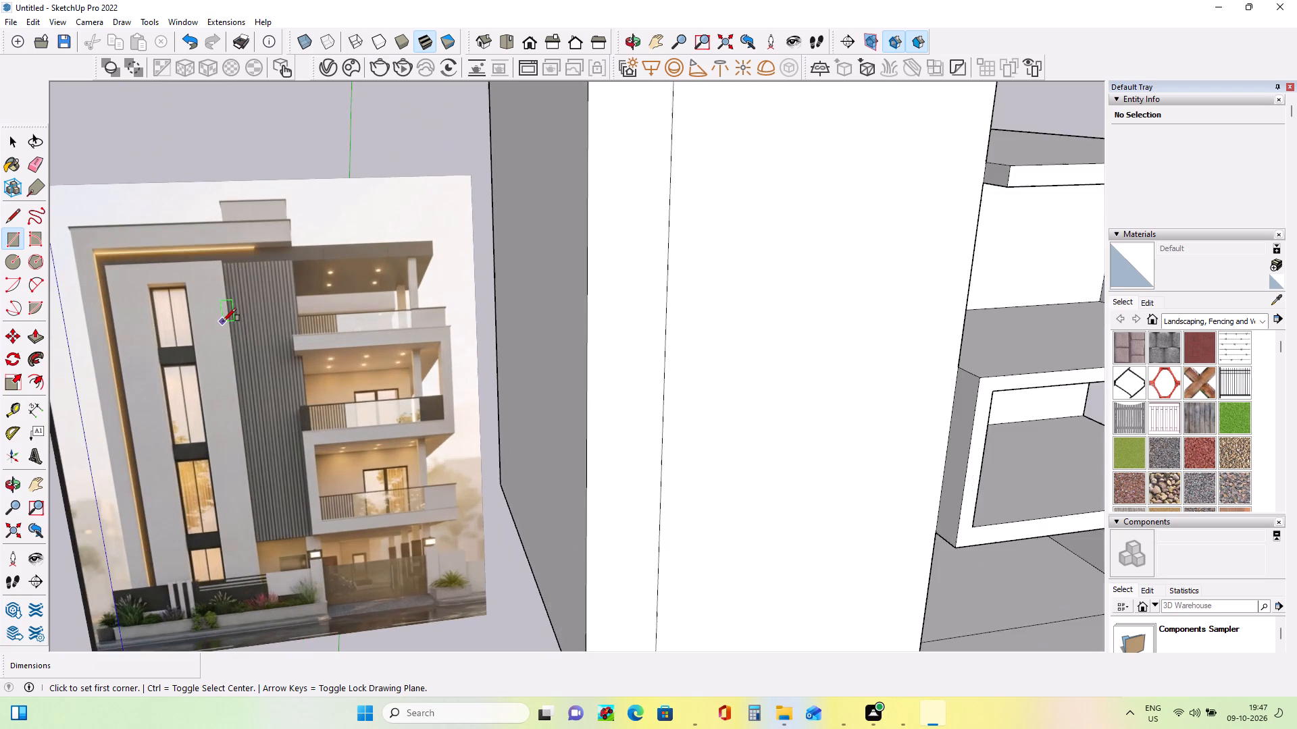
{"action": "scroll", "coordinate": [223, 321], "scroll_direction": "up", "scroll_amount": 2}
{"action": "scroll", "coordinate": [223, 321], "scroll_direction": "down", "scroll_amount": 6}
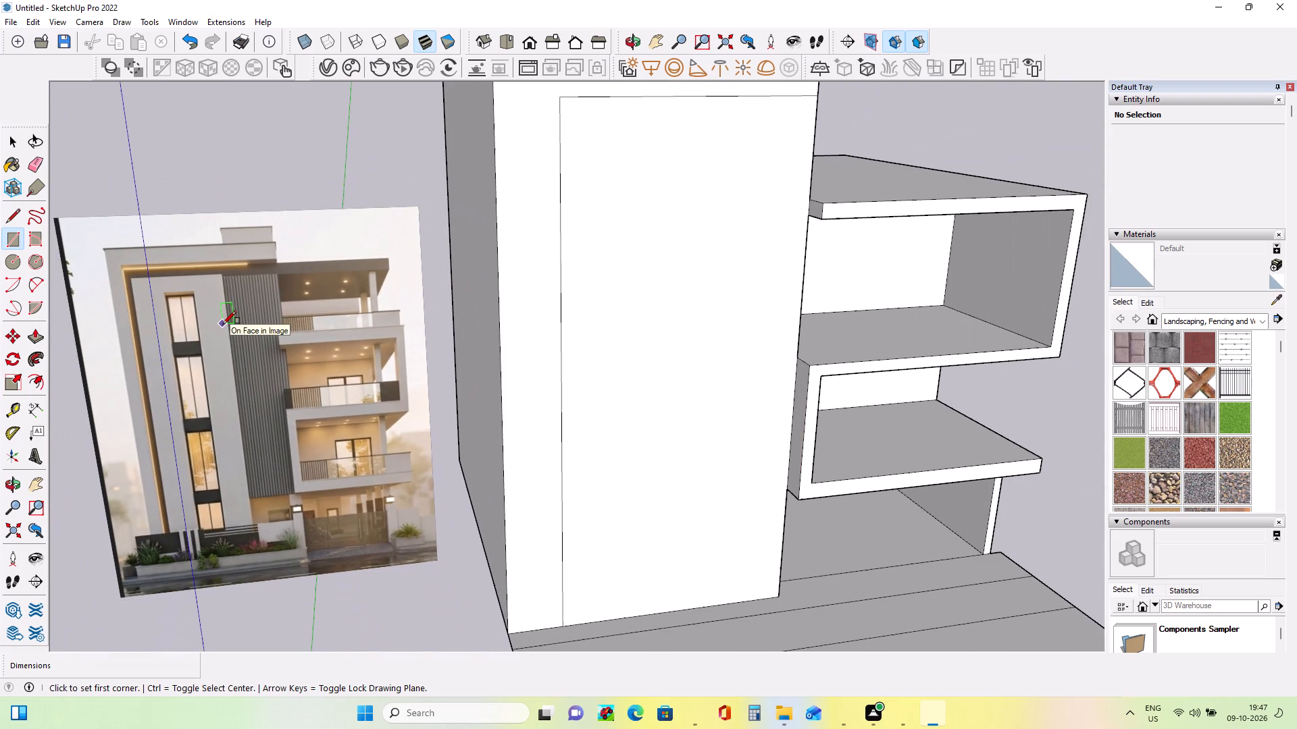
{"action": "scroll", "coordinate": [223, 324], "scroll_direction": "down", "scroll_amount": 1}
{"action": "middle_click_drag", "start_coordinate": [253, 392], "coordinate": [211, 391]}
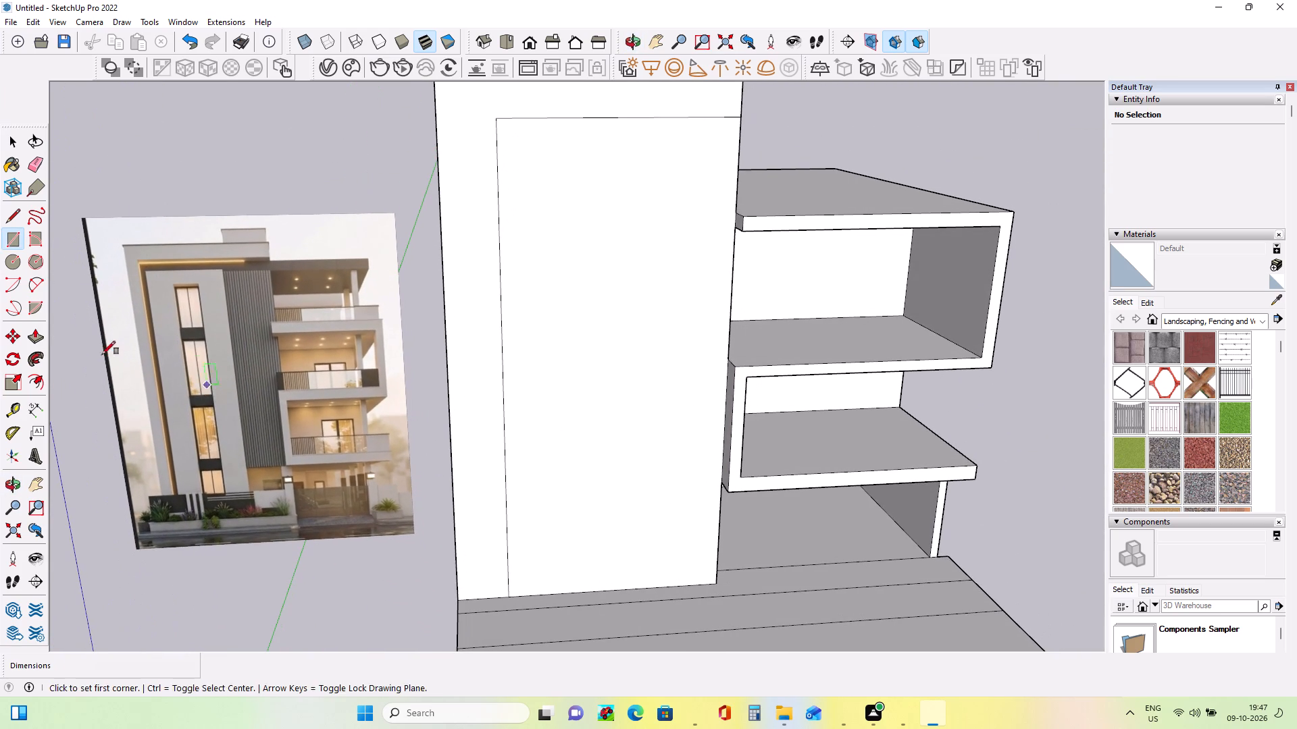
Draw a smaller rectangle about 13' 4" wide and 30' tall inside the first, sharing the block's bottom and inner side edges.
{"action": "left_click", "coordinate": [13, 245]}
{"action": "scroll", "coordinate": [555, 590], "scroll_direction": "down", "scroll_amount": 1}
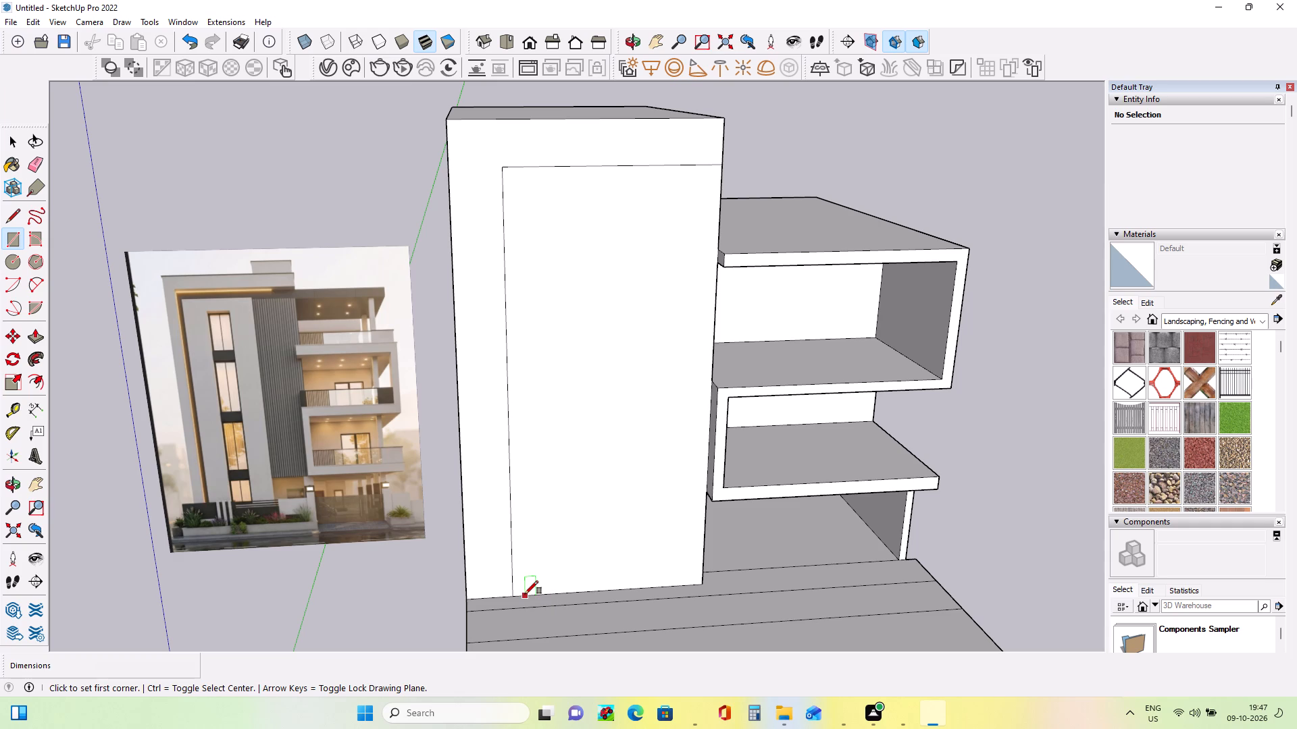
{"action": "scroll", "coordinate": [455, 597], "scroll_direction": "up", "scroll_amount": 2}
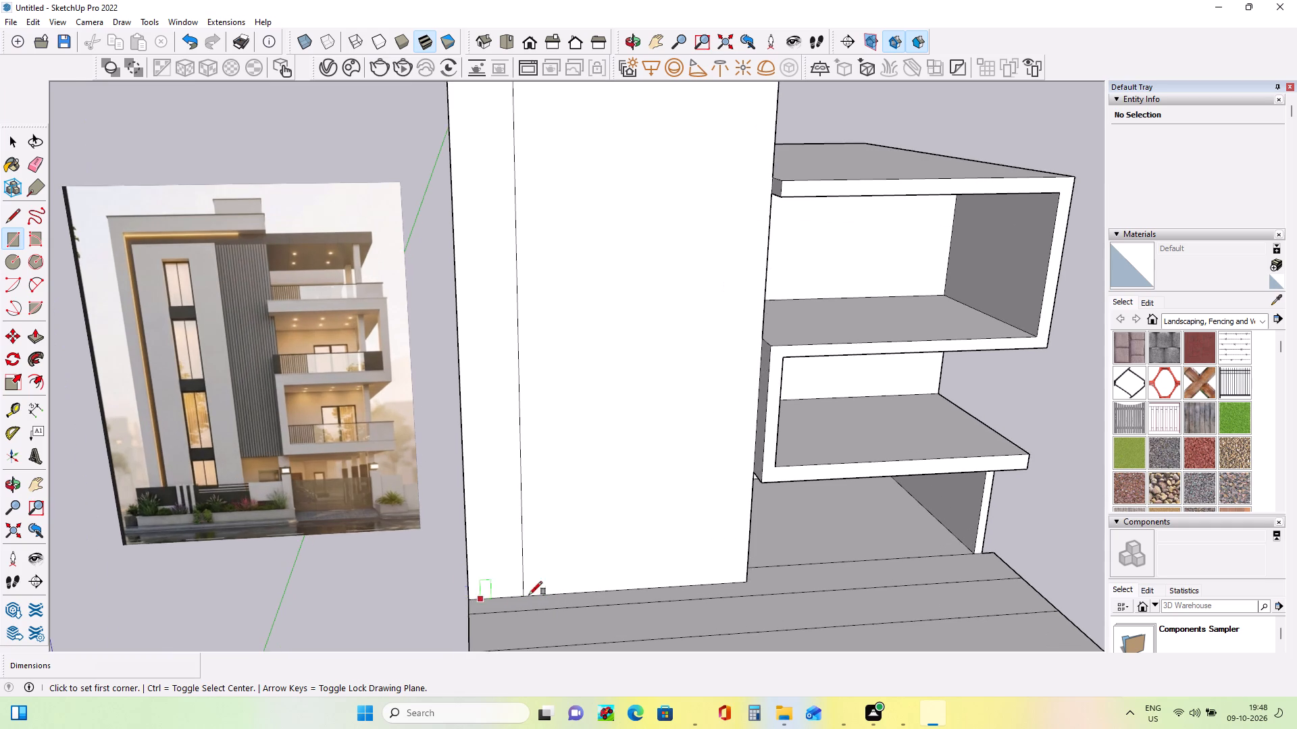
{"action": "middle_click_drag", "start_coordinate": [529, 595], "coordinate": [519, 551]}
{"action": "scroll", "coordinate": [122, 477], "scroll_direction": "up", "scroll_amount": 8}
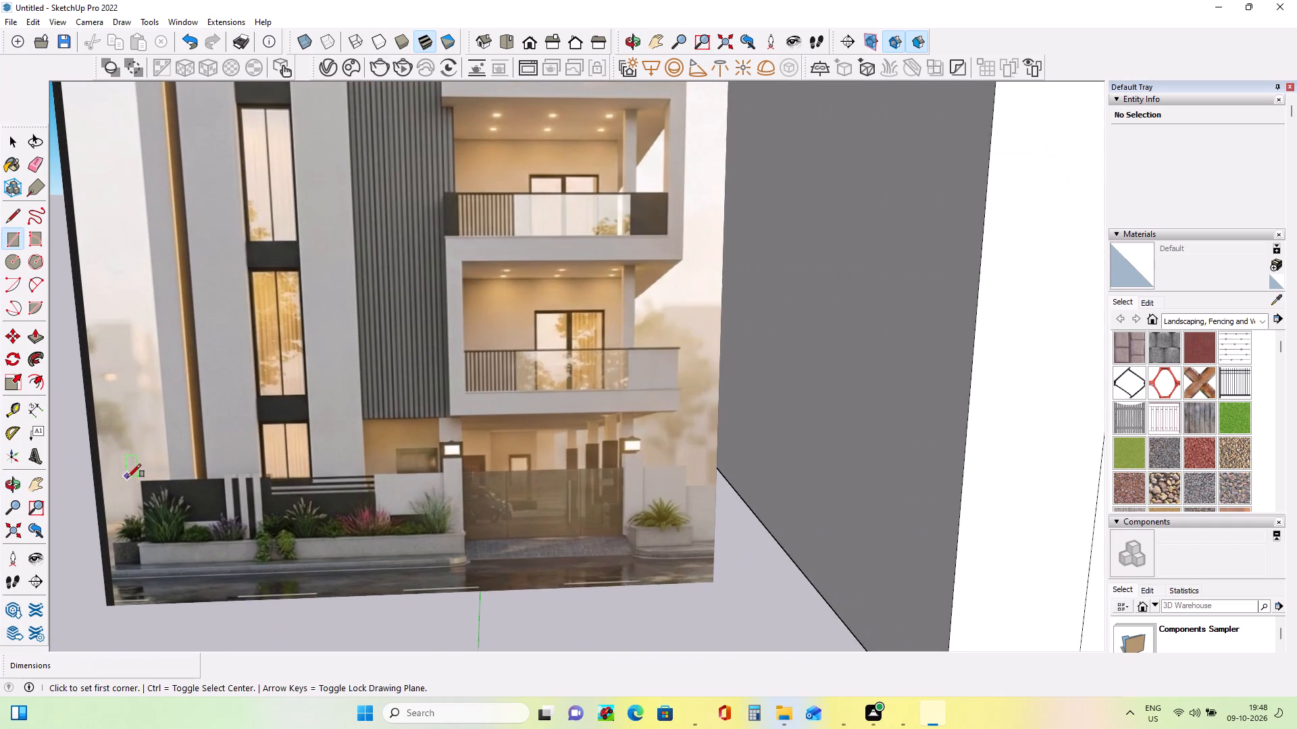
{"action": "scroll", "coordinate": [128, 478], "scroll_direction": "down", "scroll_amount": 7}
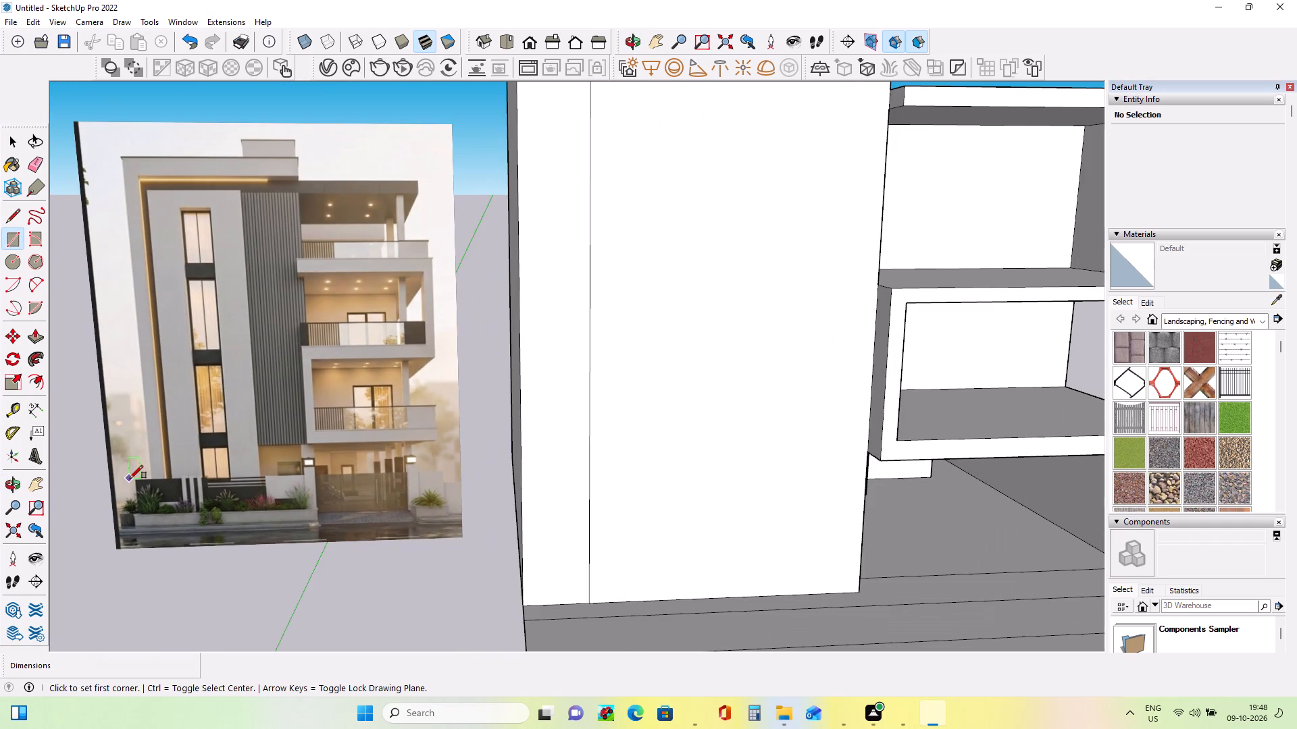
{"action": "scroll", "coordinate": [513, 517], "scroll_direction": "down", "scroll_amount": 1}
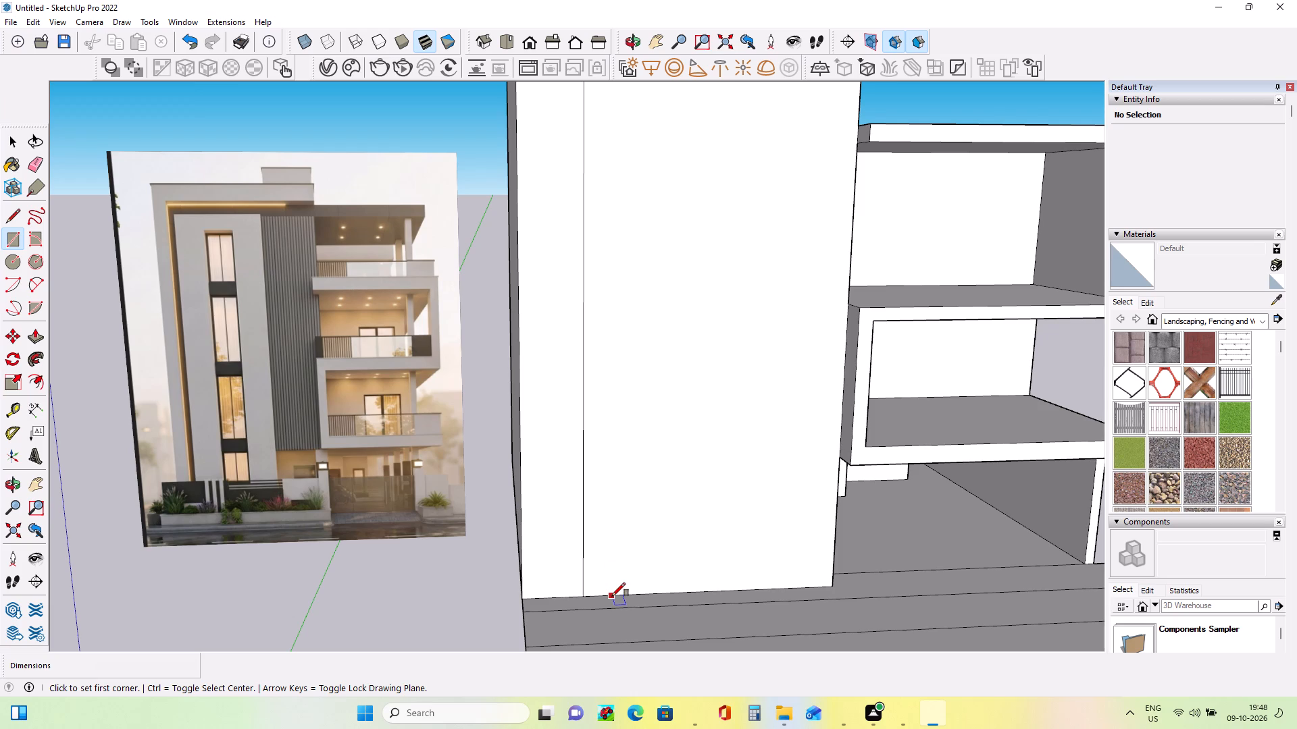
{"action": "left_click", "coordinate": [612, 596]}
{"action": "scroll", "coordinate": [692, 319], "scroll_direction": "down", "scroll_amount": 2}
{"action": "scroll", "coordinate": [692, 319], "scroll_direction": "up", "scroll_amount": 1}
{"action": "scroll", "coordinate": [692, 319], "scroll_direction": "down", "scroll_amount": 6}
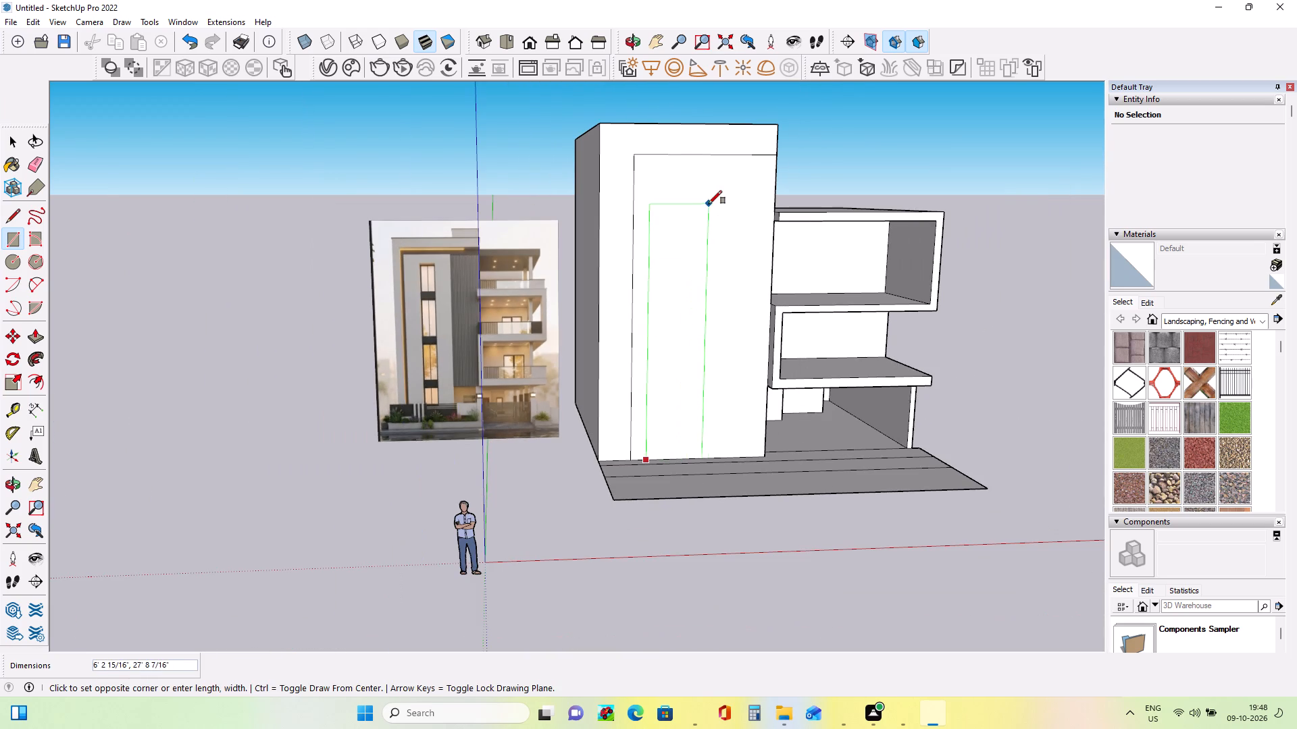
{"action": "left_click", "coordinate": [775, 179]}
Push/Pull the outer L-shaped border of the tall block's front face forward about 1' 5 5/16".
{"action": "middle_click_drag", "start_coordinate": [802, 269], "coordinate": [709, 293]}
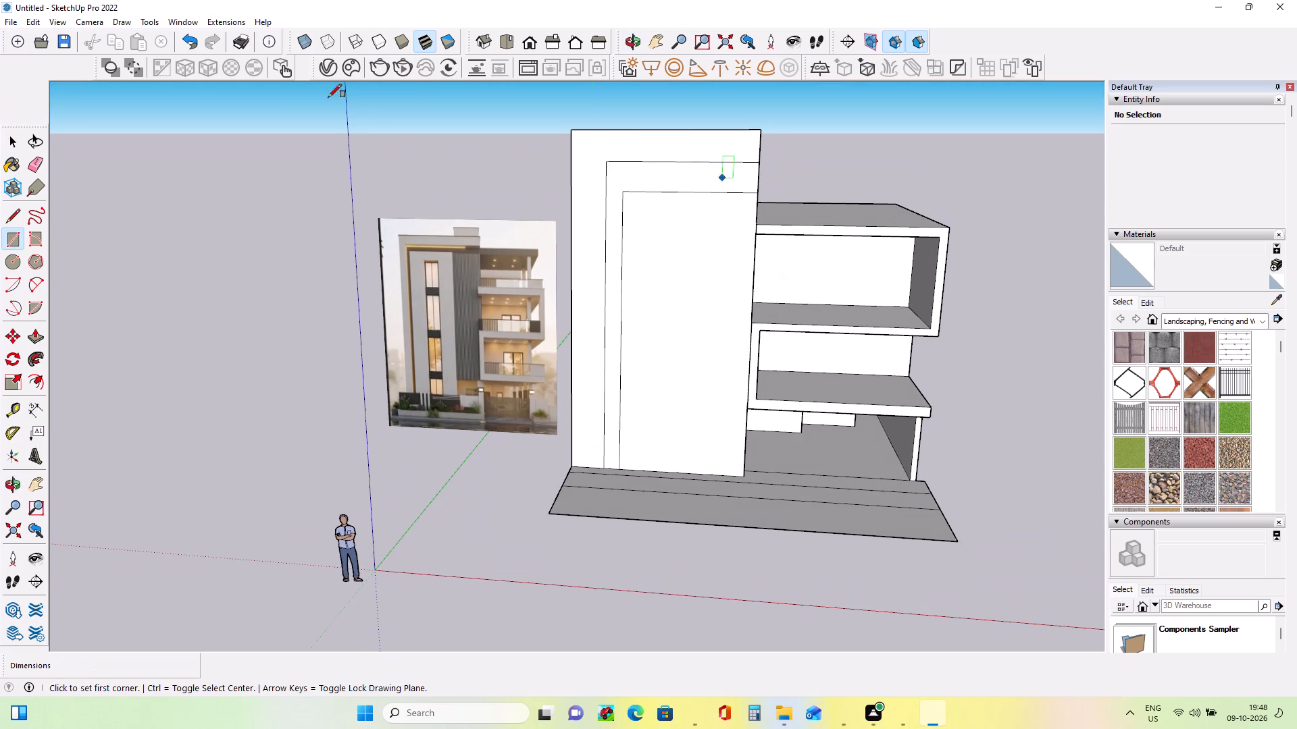
{"action": "left_click", "coordinate": [39, 349]}
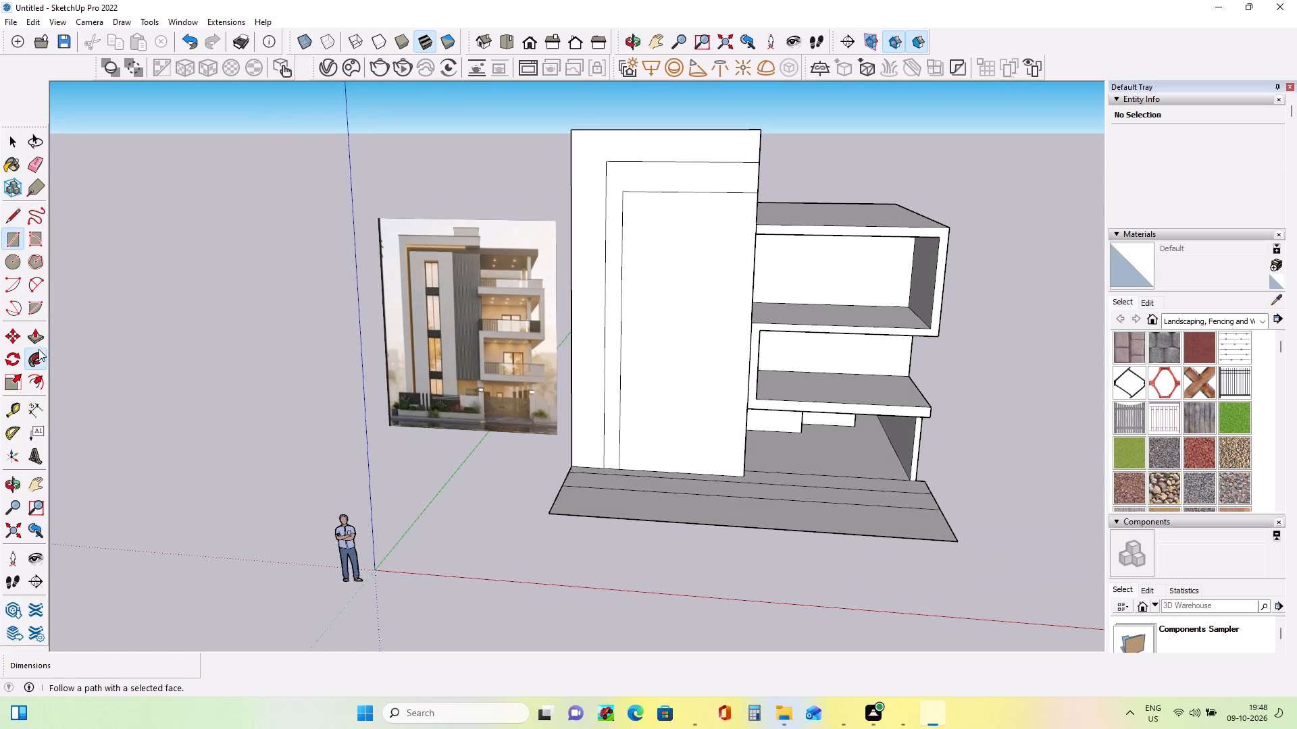
{"action": "left_click", "coordinate": [39, 339]}
{"action": "left_click", "coordinate": [668, 142]}
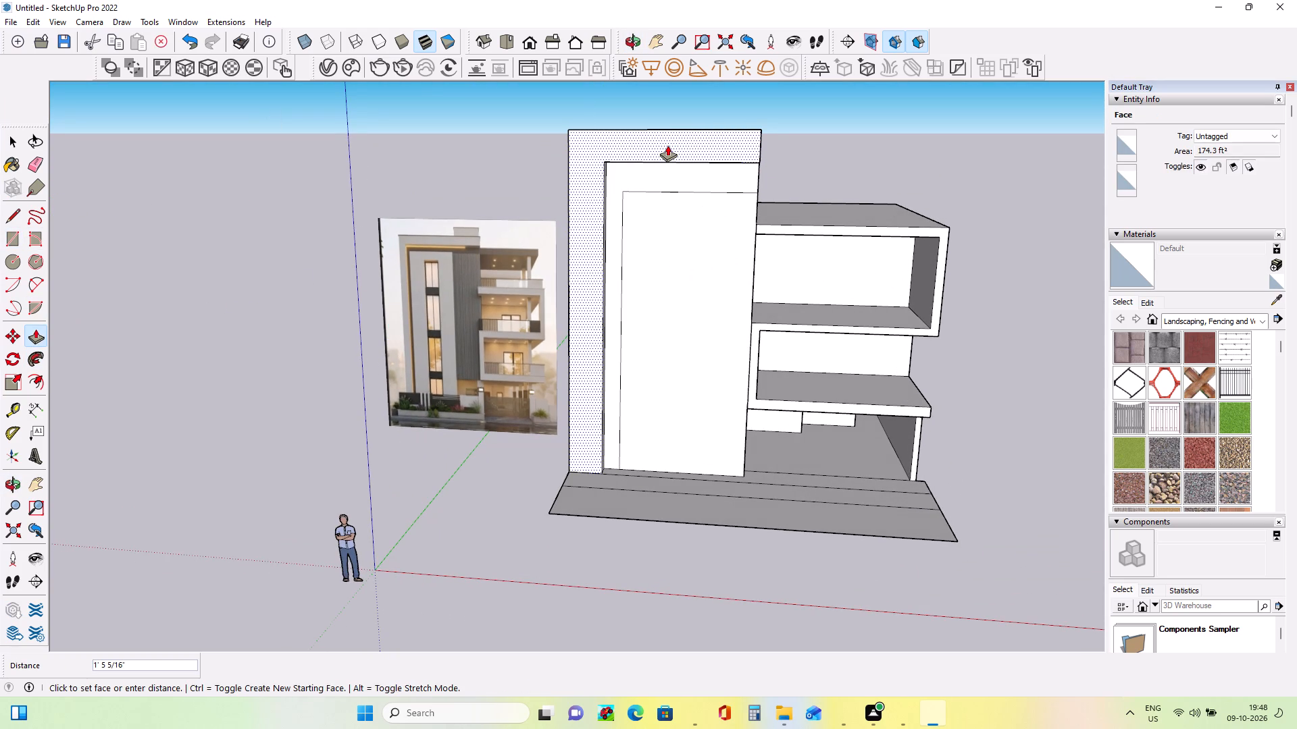
{"action": "left_click", "coordinate": [667, 145]}
Push/Pull the innermost rectangular panel of the tall block's front forward about 1' 7 5/8".
{"action": "middle_click_drag", "start_coordinate": [705, 234], "coordinate": [705, 234]}
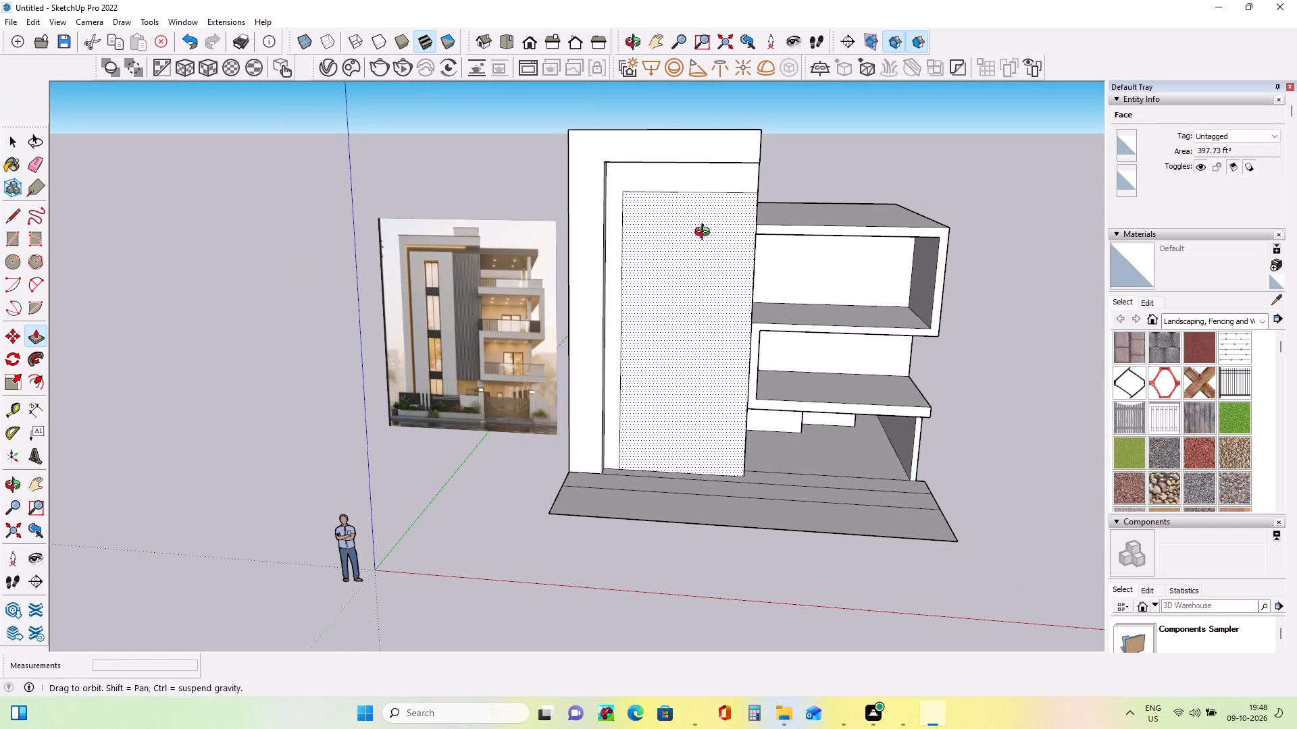
{"action": "middle_click_drag", "start_coordinate": [705, 234], "coordinate": [719, 234]}
{"action": "left_click", "coordinate": [703, 217]}
{"action": "left_click", "coordinate": [703, 220]}
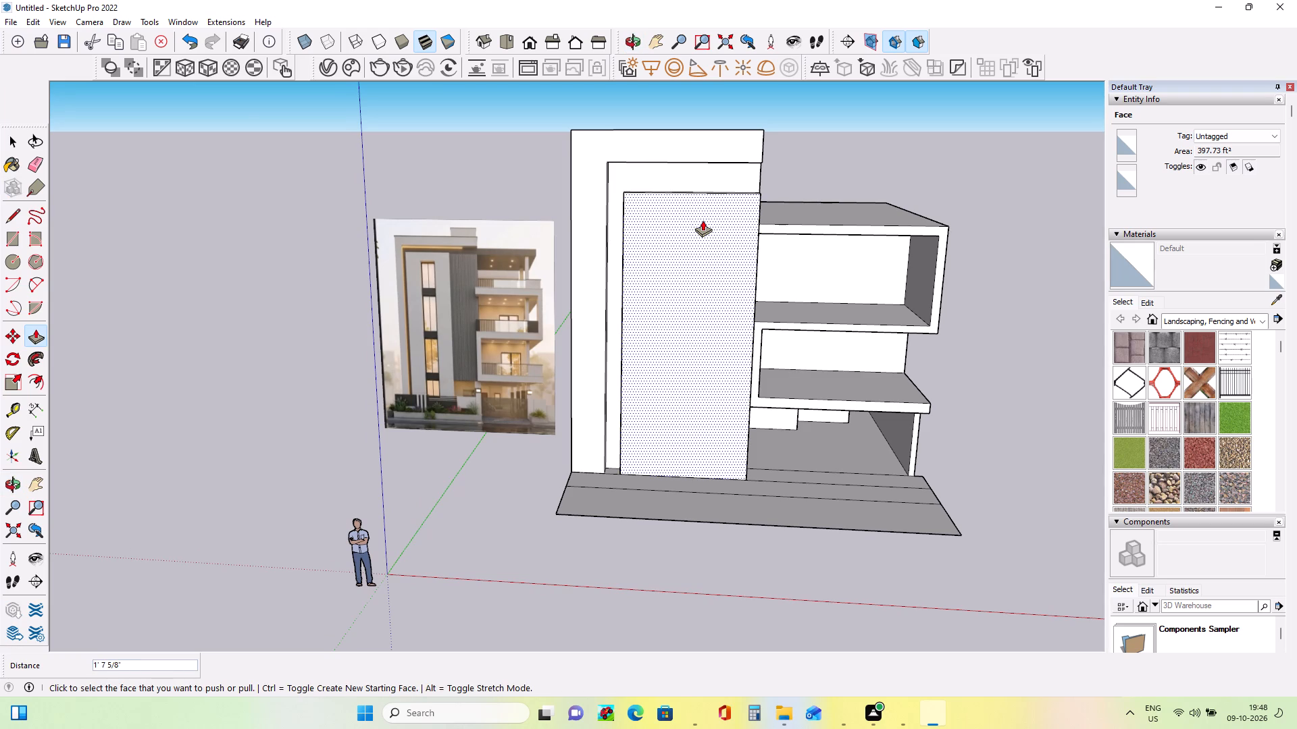
Compare the tall block's stepped front and roofline with the reference image from several angles.
{"action": "scroll", "coordinate": [698, 284], "scroll_direction": "up", "scroll_amount": 2}
{"action": "middle_click_drag", "start_coordinate": [698, 283], "coordinate": [748, 268]}
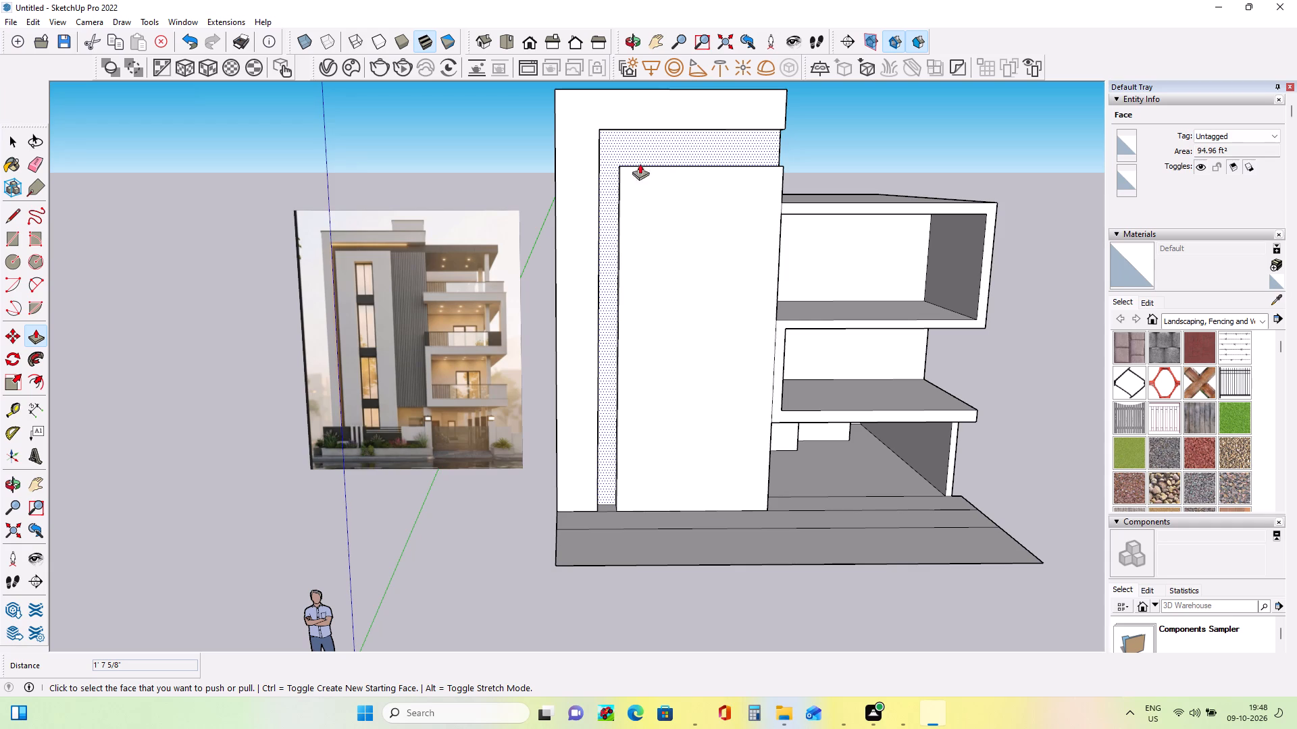
{"action": "middle_click_drag", "start_coordinate": [548, 211], "coordinate": [728, 223]}
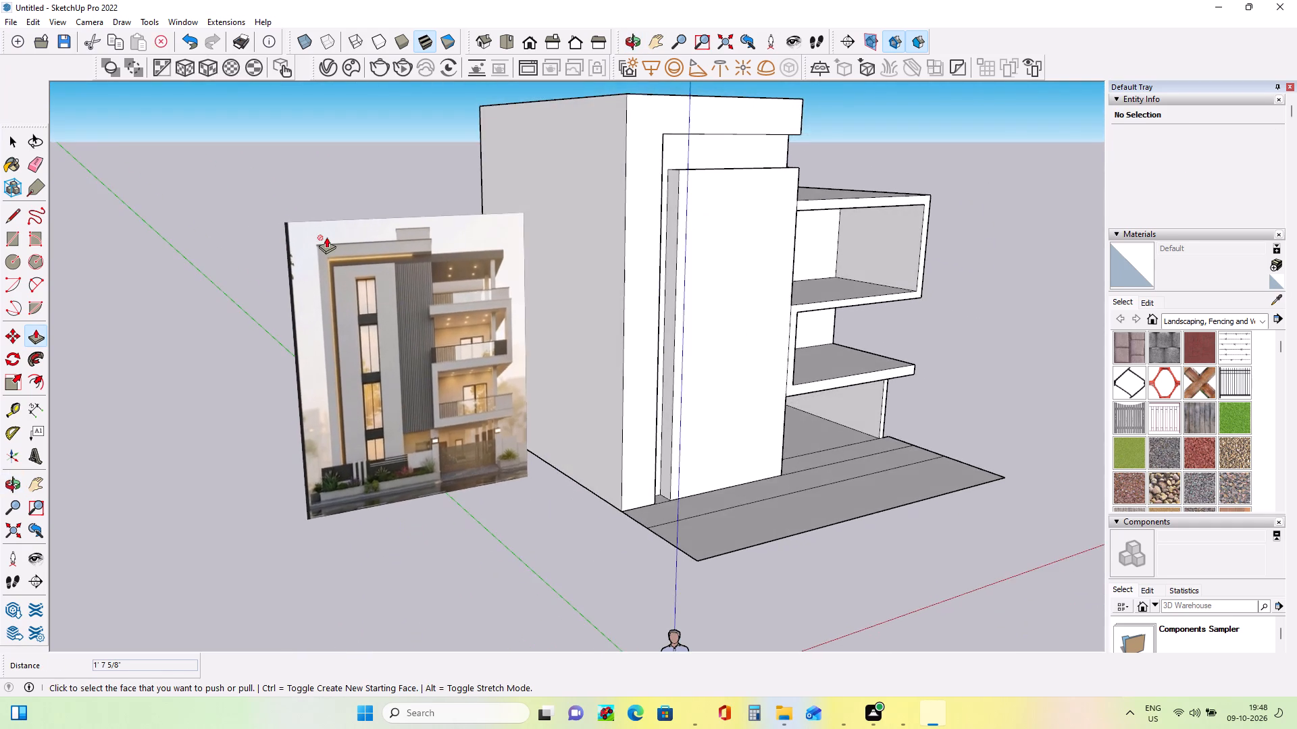
{"action": "scroll", "coordinate": [326, 237], "scroll_direction": "up", "scroll_amount": 5}
{"action": "scroll", "coordinate": [326, 238], "scroll_direction": "down", "scroll_amount": 1}
{"action": "scroll", "coordinate": [326, 238], "scroll_direction": "up", "scroll_amount": 5}
{"action": "scroll", "coordinate": [326, 240], "scroll_direction": "down", "scroll_amount": 3}
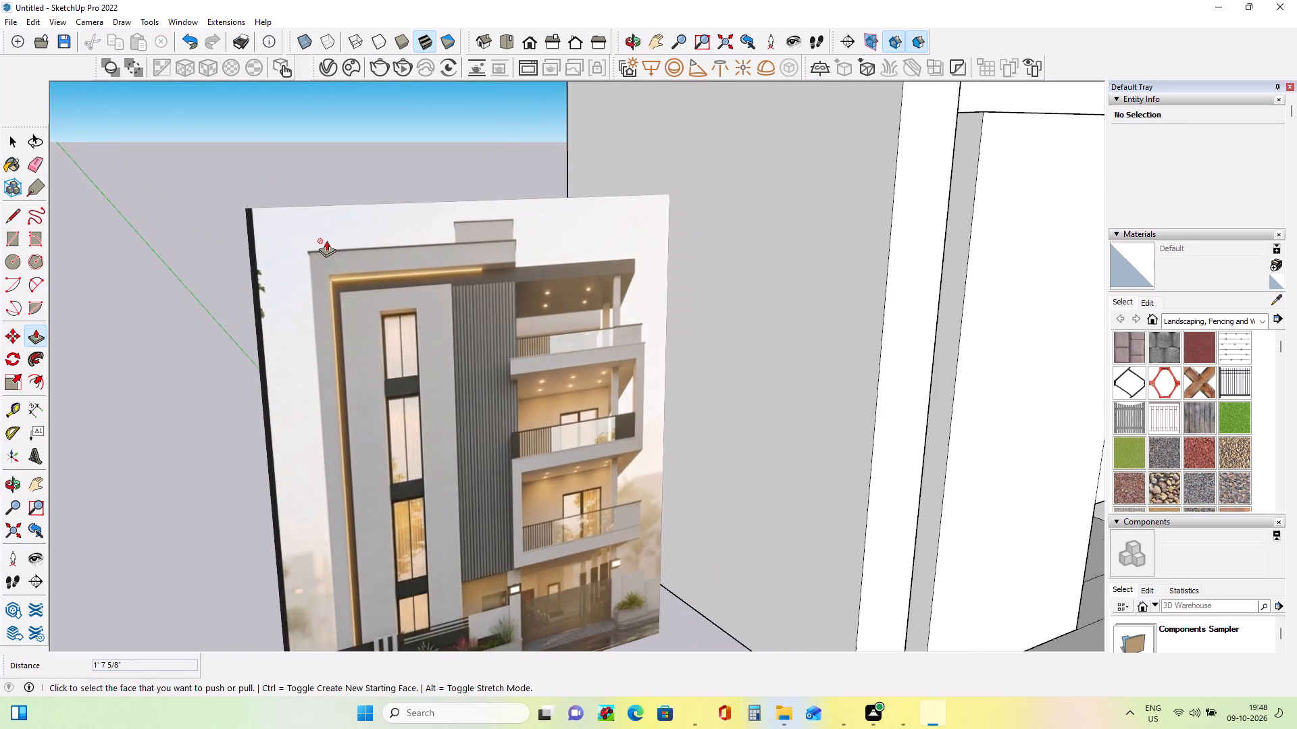
{"action": "scroll", "coordinate": [326, 240], "scroll_direction": "down", "scroll_amount": 10}
{"action": "middle_click_drag", "start_coordinate": [571, 238], "coordinate": [484, 335]}
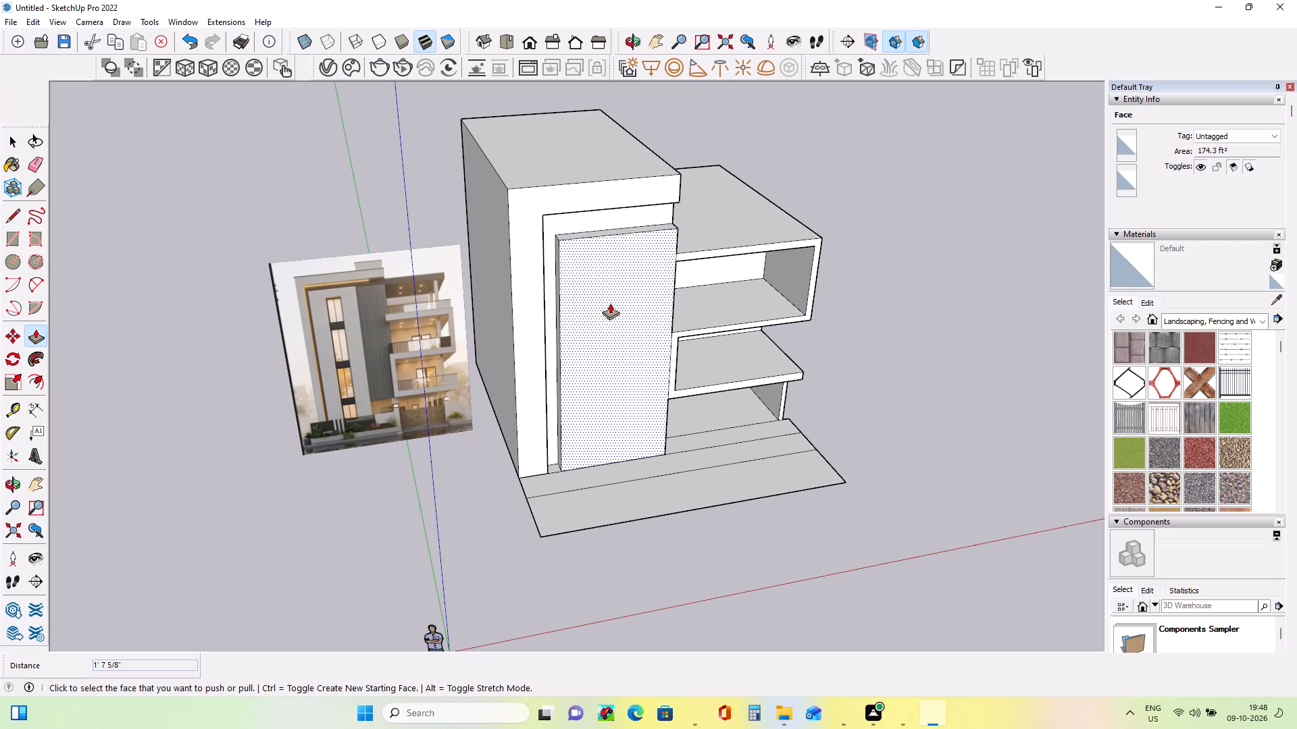
{"action": "middle_click_drag", "start_coordinate": [609, 304], "coordinate": [570, 241]}
{"action": "middle_click_drag", "start_coordinate": [486, 240], "coordinate": [558, 240]}
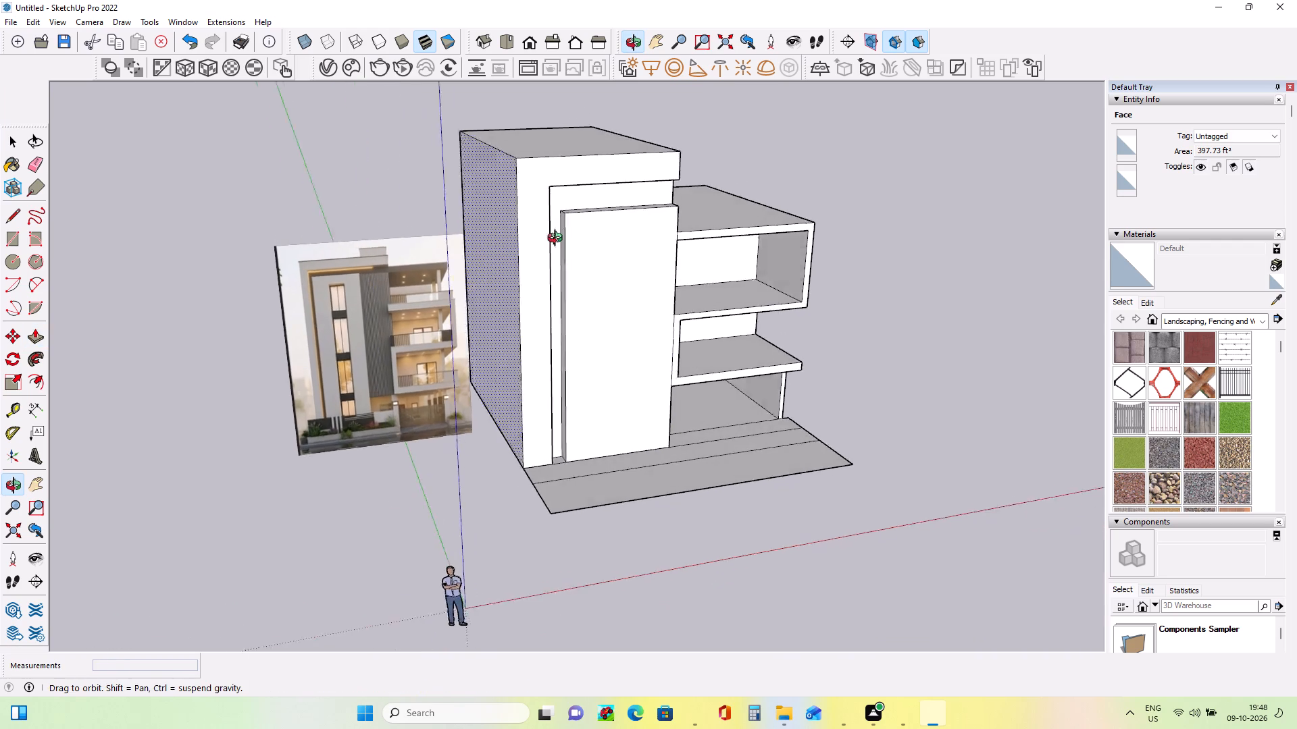
{"action": "middle_click_drag", "start_coordinate": [558, 240], "coordinate": [544, 271]}
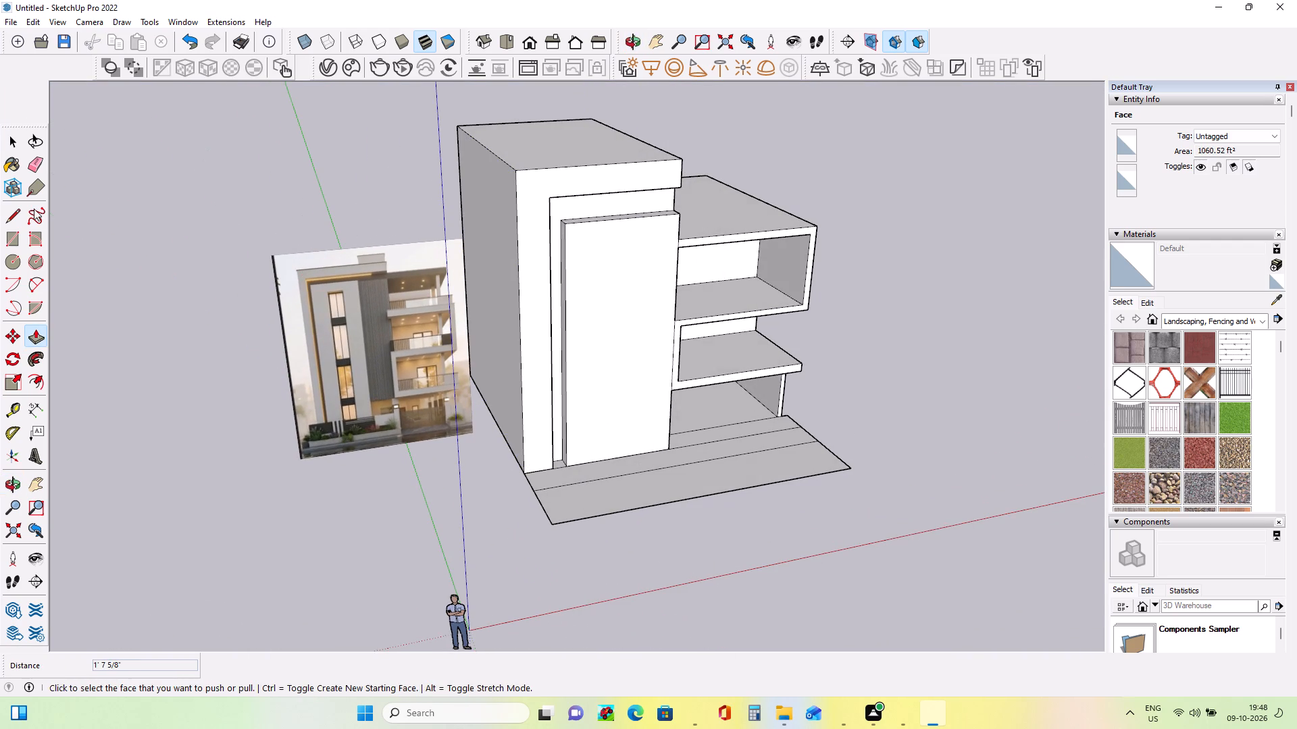
Draw a thin rectangular strip about 18' 7 1/2" long across the front border's face along the block's top edge.
{"action": "left_click", "coordinate": [18, 237]}
{"action": "scroll", "coordinate": [680, 168], "scroll_direction": "up", "scroll_amount": 1}
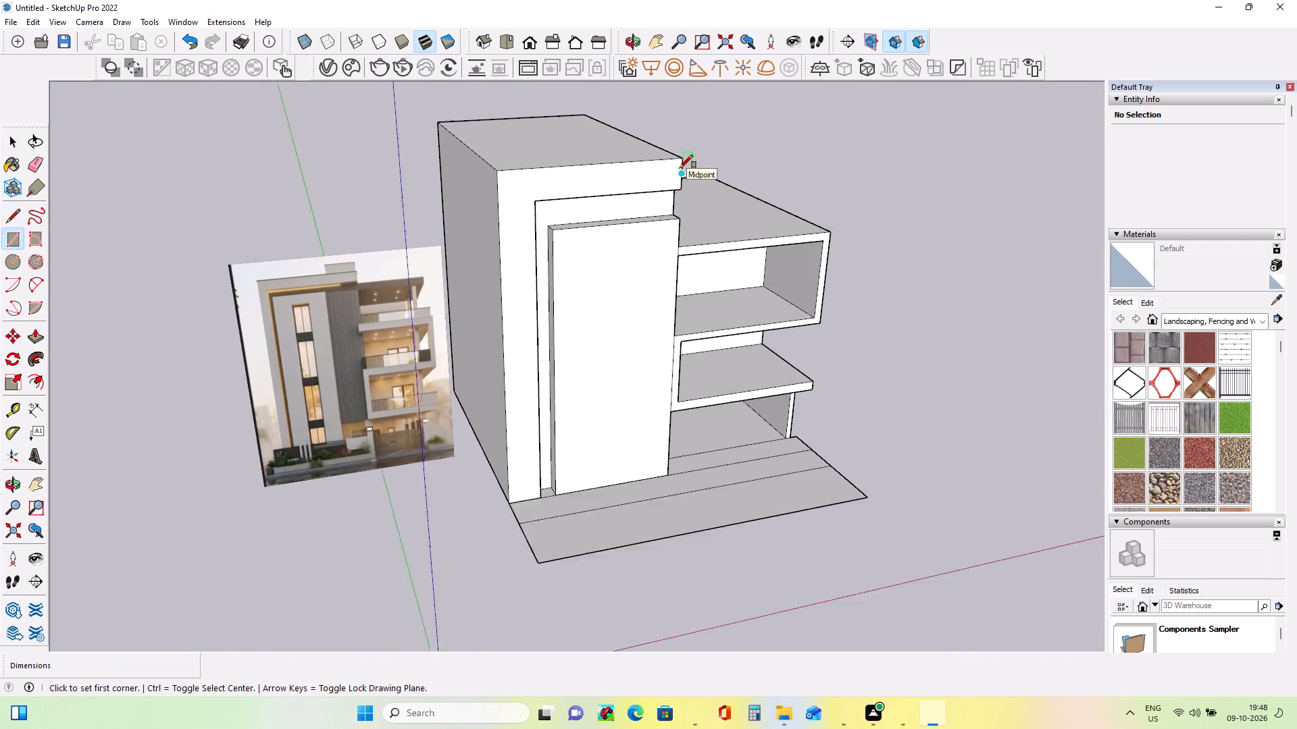
{"action": "scroll", "coordinate": [680, 168], "scroll_direction": "up", "scroll_amount": 4}
{"action": "left_click", "coordinate": [682, 164]}
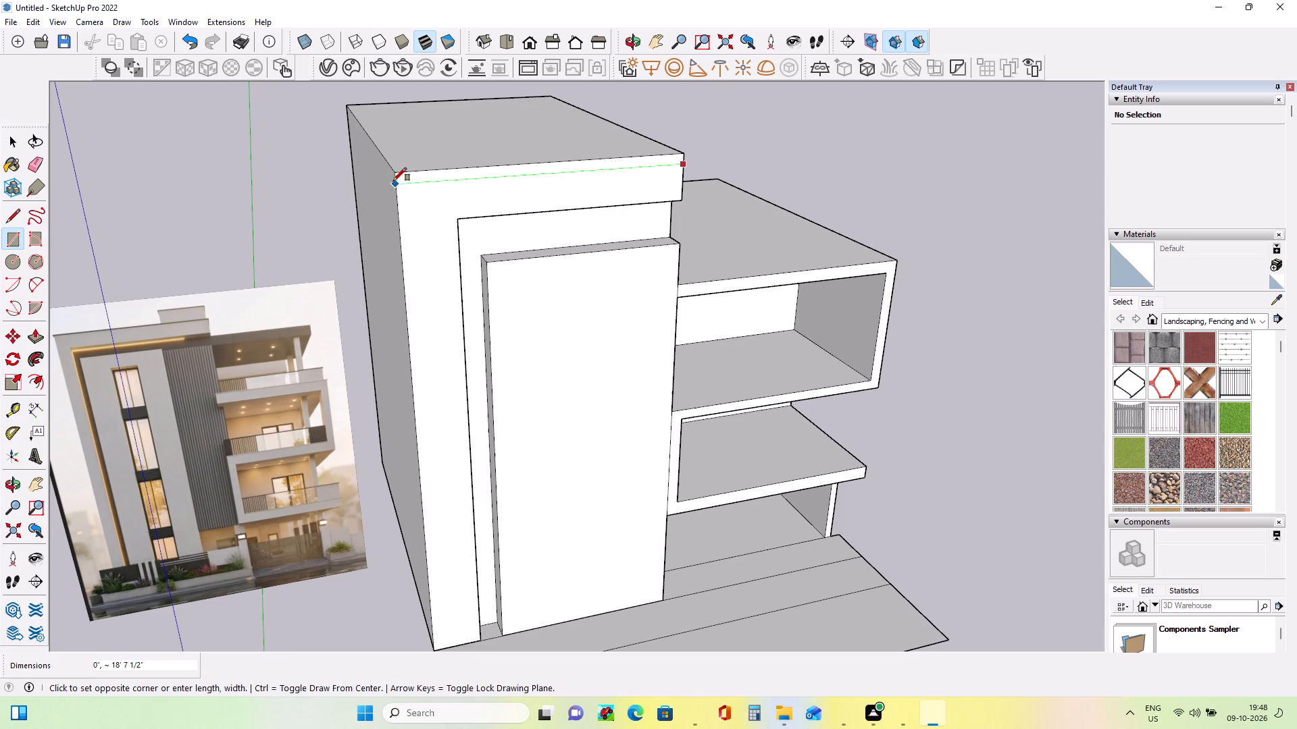
{"action": "left_click", "coordinate": [395, 179]}
Draw a matching strip about 29' 7 3/8" by 8 1/4" along the top edge of the tall block's outer side face.
{"action": "middle_click_drag", "start_coordinate": [411, 242], "coordinate": [791, 246]}
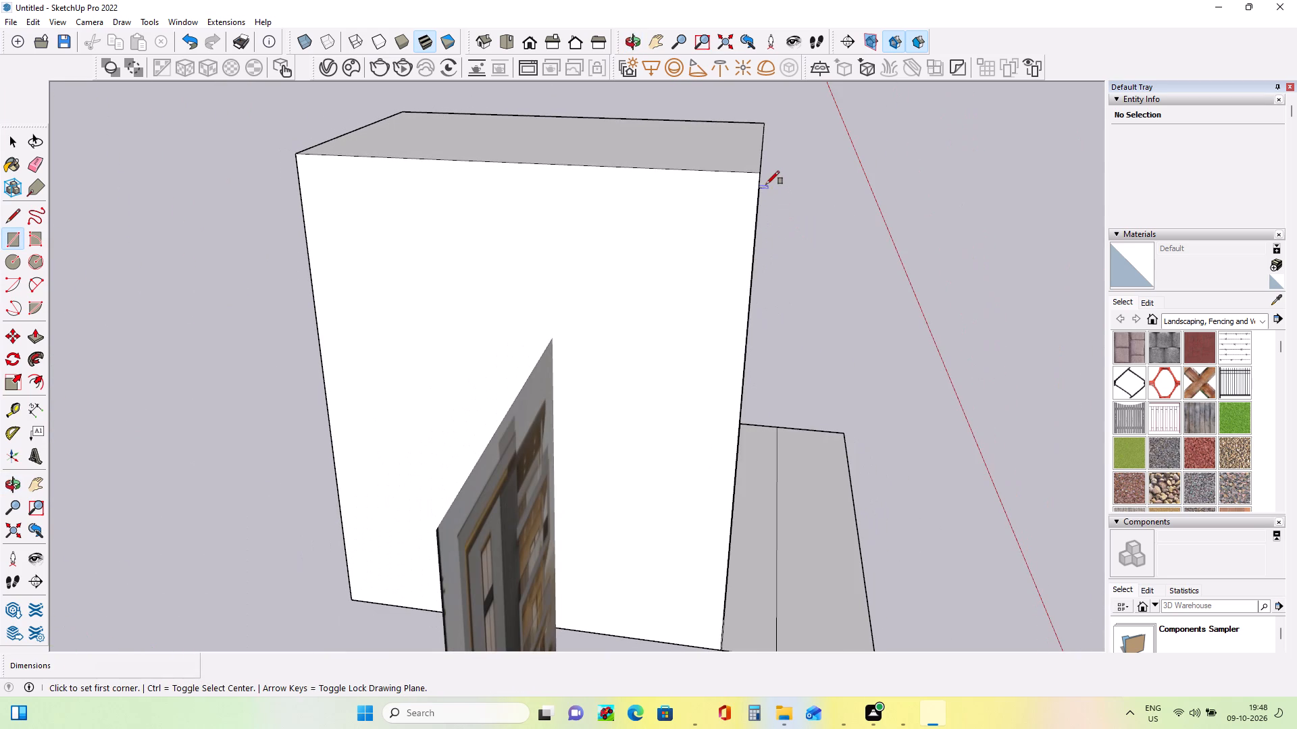
{"action": "left_click_drag", "start_coordinate": [759, 188], "coordinate": [712, 189]}
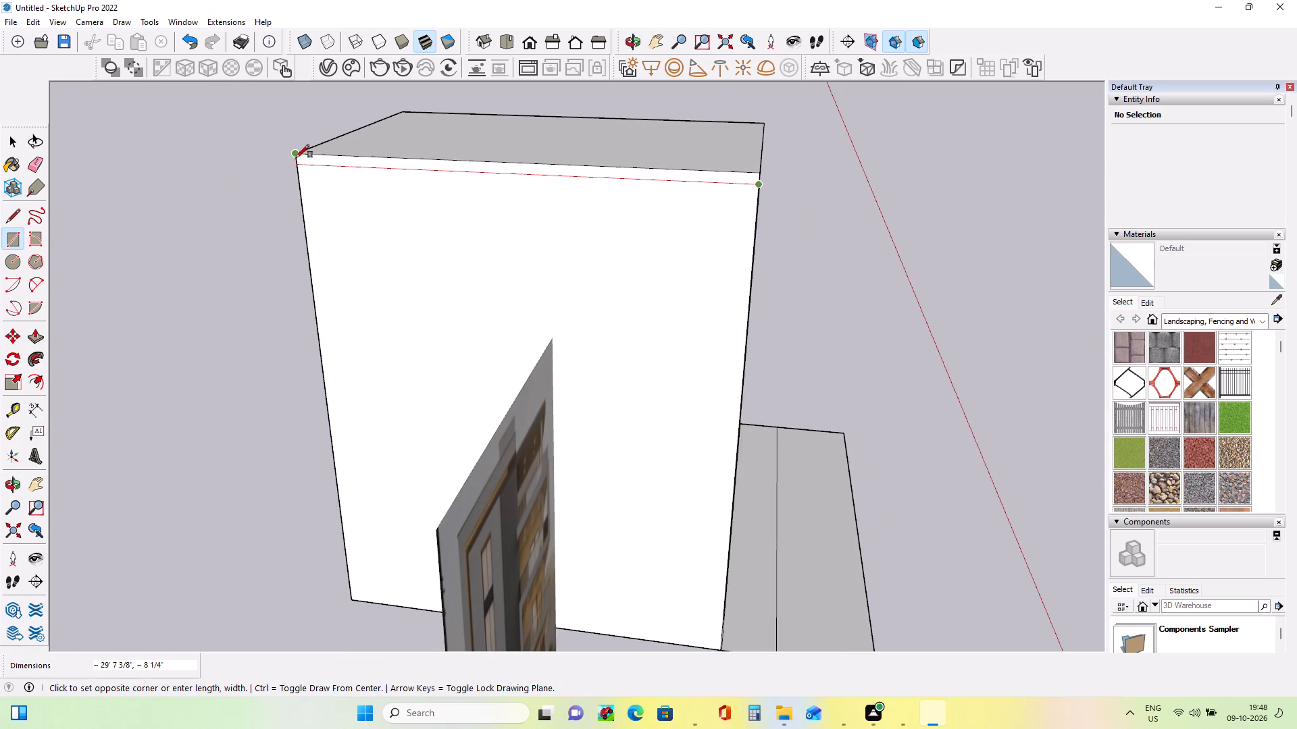
{"action": "left_click", "coordinate": [299, 155]}
Push/Pull the side face's top strip outward to form a projecting roof edge.
{"action": "left_click", "coordinate": [36, 337]}
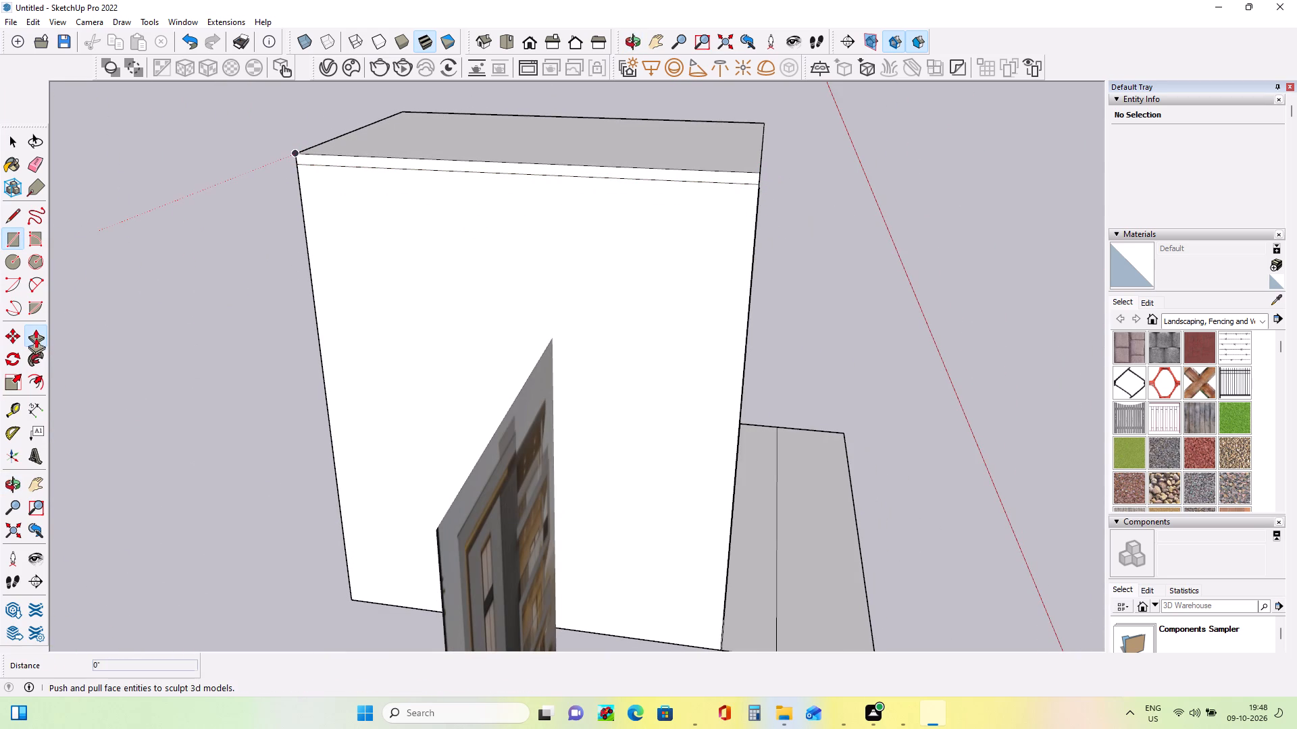
{"action": "left_click", "coordinate": [579, 169]}
{"action": "left_click", "coordinate": [577, 175]}
Push/Pull the front face's top strip forward about 8 1/8" to carry the roof edge around the front.
{"action": "middle_click_drag", "start_coordinate": [771, 296], "coordinate": [765, 296]}
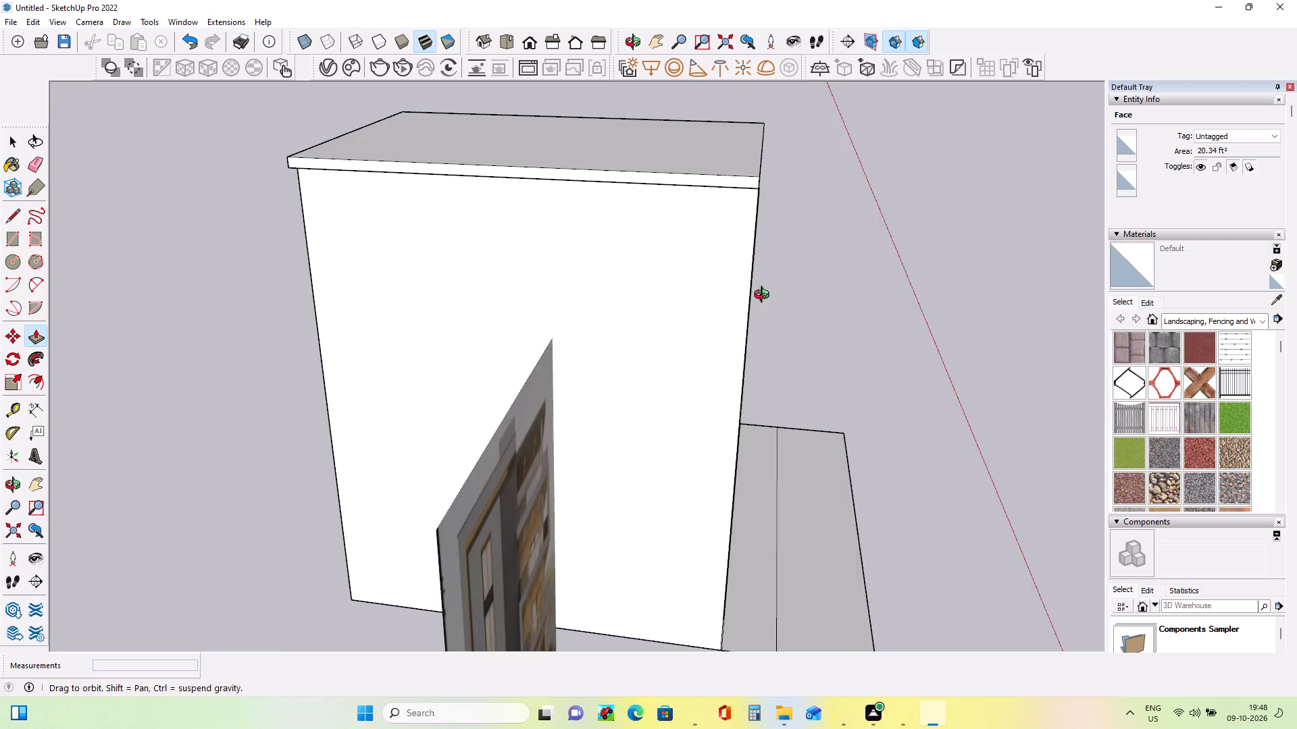
{"action": "middle_click_drag", "start_coordinate": [765, 296], "coordinate": [447, 293]}
{"action": "left_click", "coordinate": [486, 159]}
{"action": "left_click", "coordinate": [492, 161]}
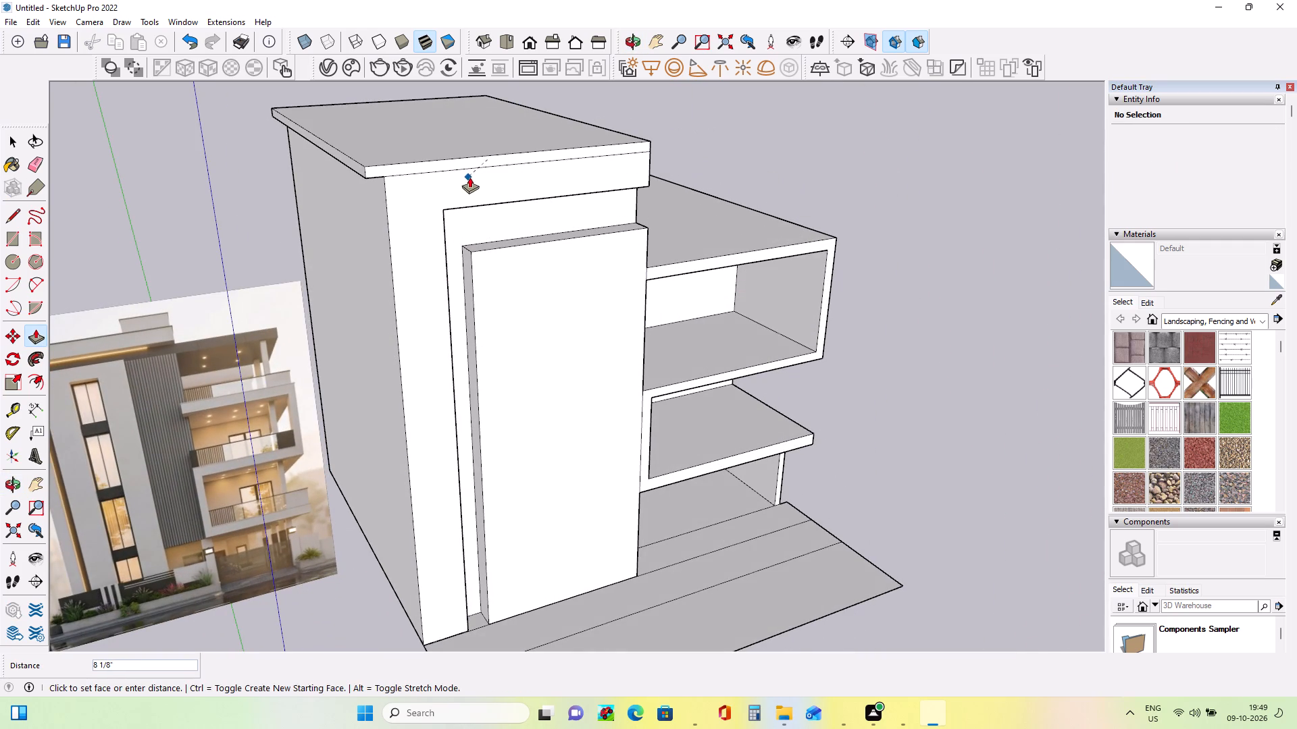
{"action": "left_click", "coordinate": [476, 184]}
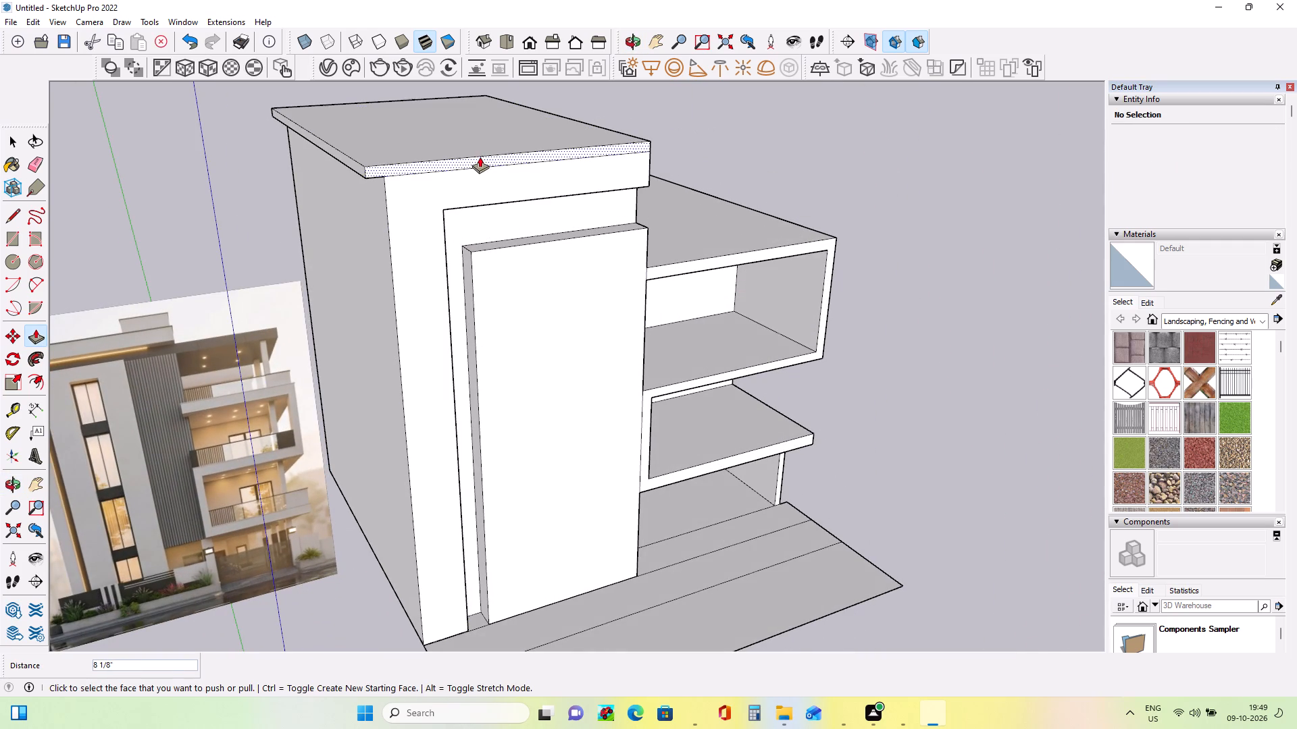
Push/Pull the front face's top strip forward about 1' 6 3/4" to deepen the roof projection over the facade.
{"action": "left_click", "coordinate": [480, 159]}
{"action": "left_click", "coordinate": [487, 170]}
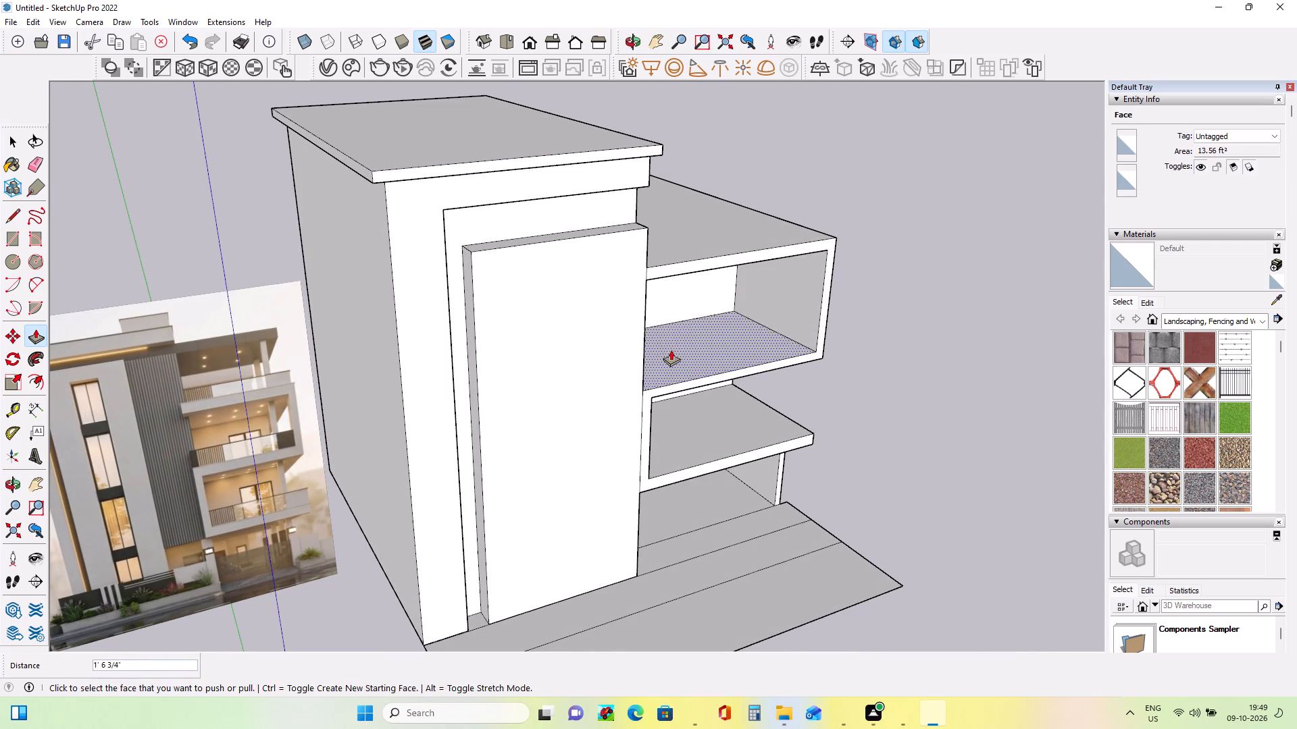
Erase the vertical division lines on the tall block's side wall above the lower block's roof.
{"action": "middle_click_drag", "start_coordinate": [671, 350], "coordinate": [588, 298]}
{"action": "middle_click_drag", "start_coordinate": [659, 317], "coordinate": [449, 369]}
{"action": "scroll", "coordinate": [659, 317], "scroll_direction": "down", "scroll_amount": 1}
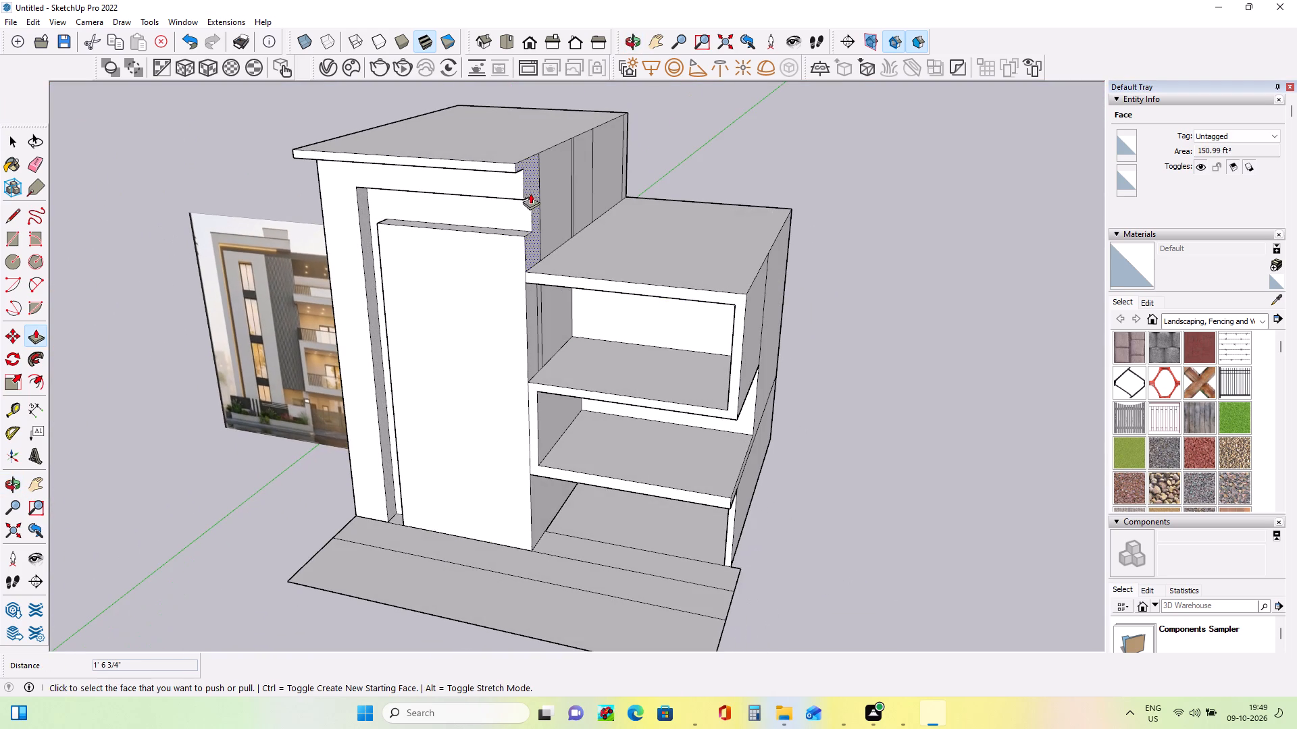
{"action": "middle_click_drag", "start_coordinate": [671, 306], "coordinate": [549, 337]}
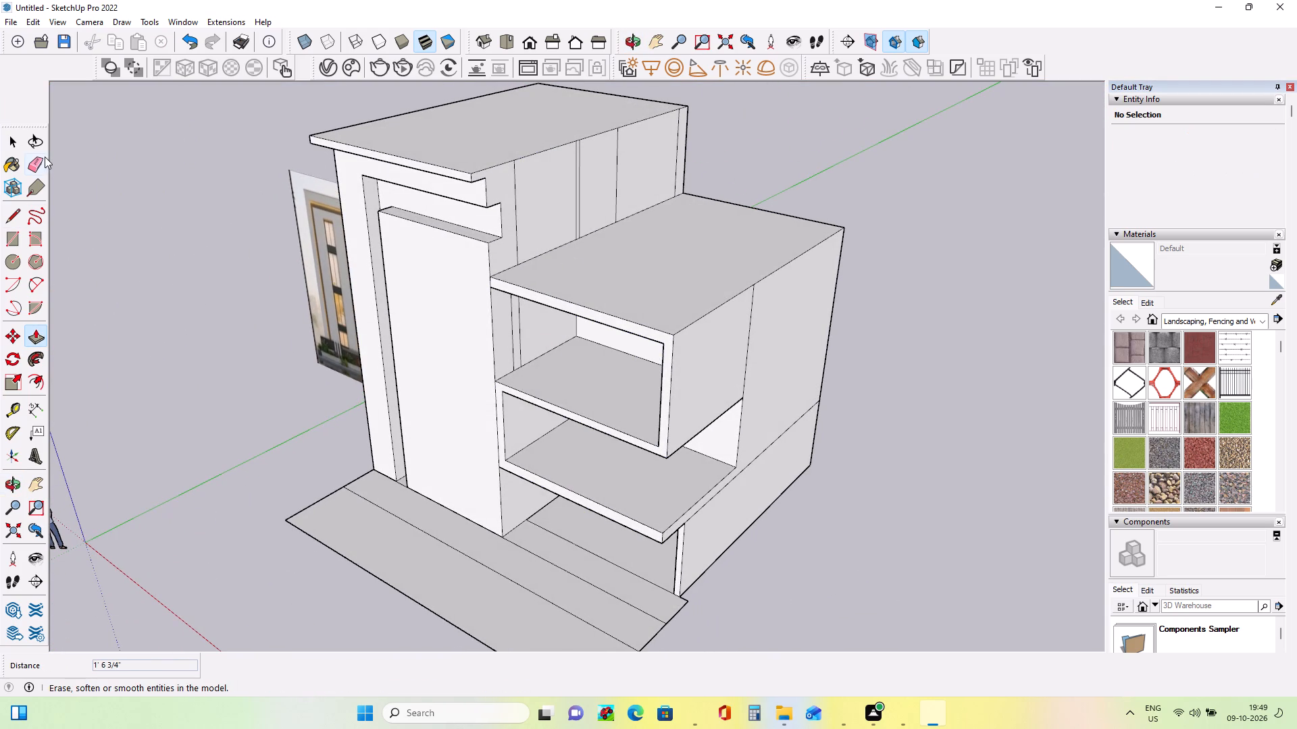
{"action": "left_click", "coordinate": [33, 168]}
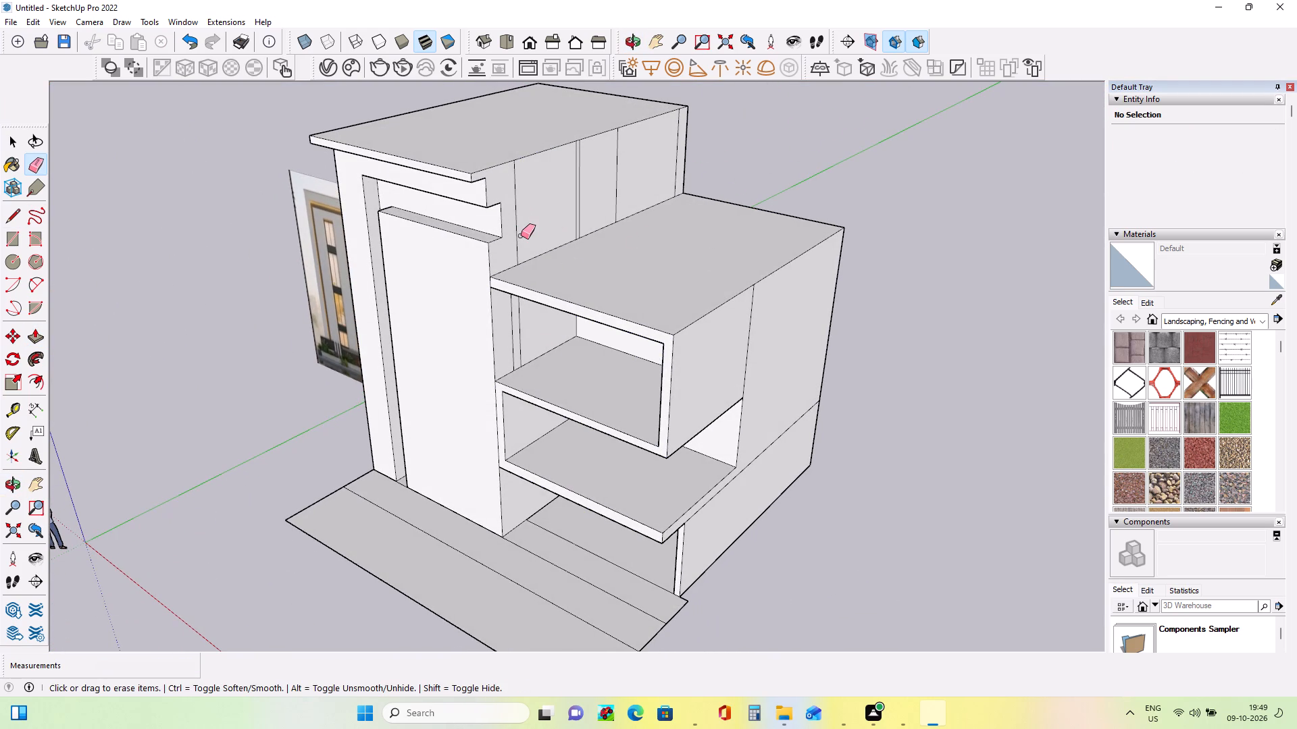
{"action": "left_click_drag", "start_coordinate": [517, 236], "coordinate": [596, 211]}
{"action": "left_click_drag", "start_coordinate": [617, 210], "coordinate": [688, 176]}
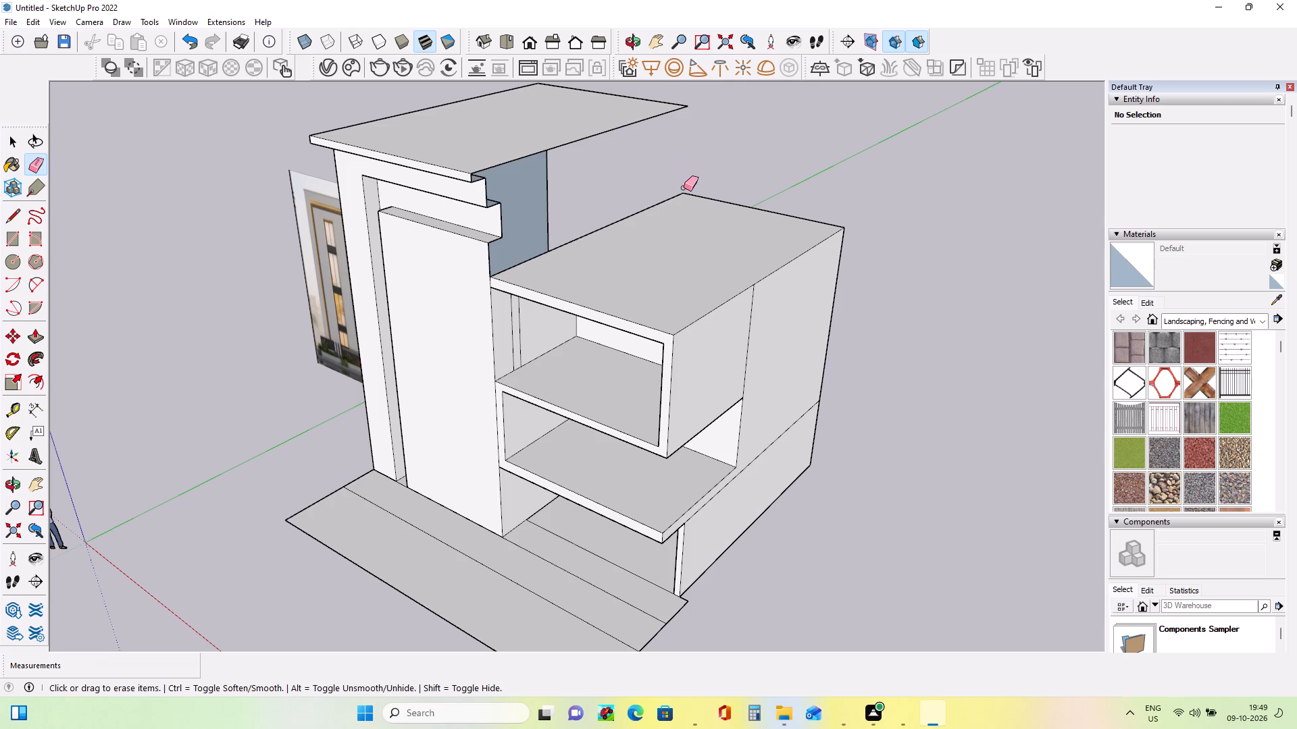
{"action": "key", "text": "ctrl+z"}
{"action": "left_click_drag", "start_coordinate": [613, 196], "coordinate": [630, 187]}
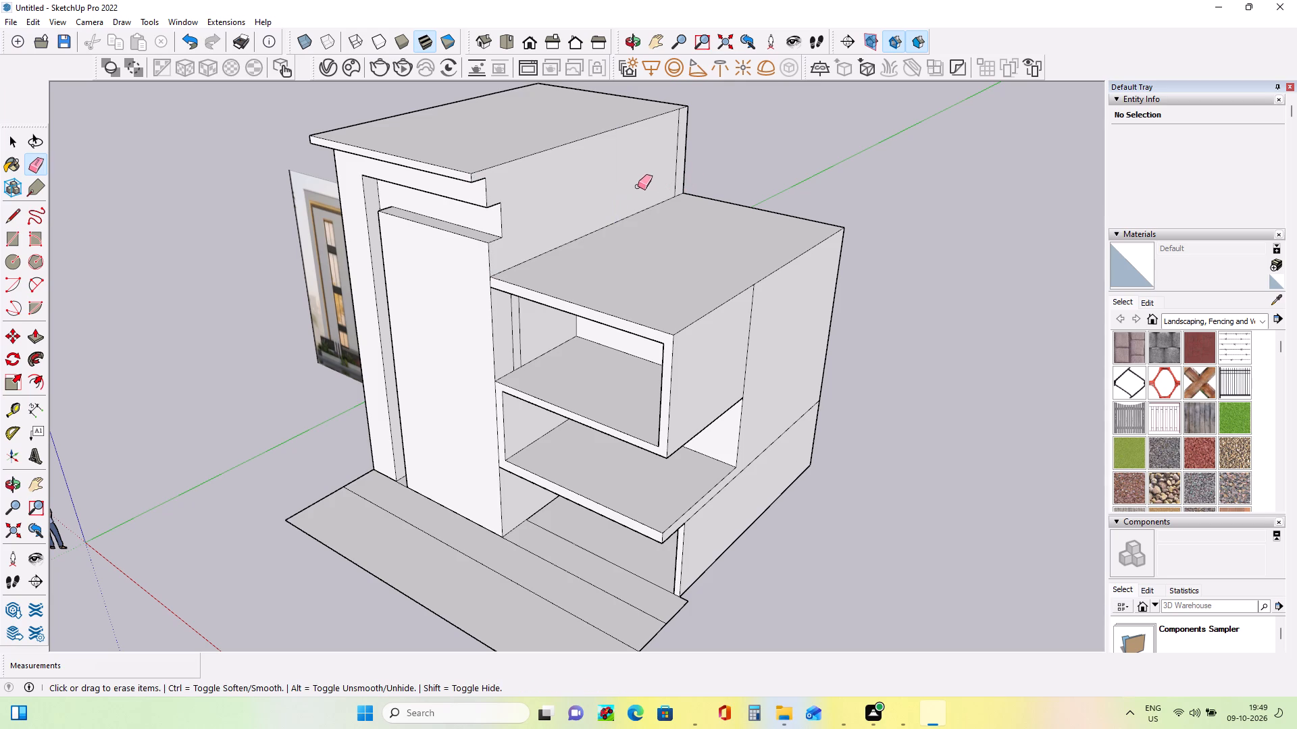
{"action": "left_click", "coordinate": [678, 168]}
Erase the stray vertical lines on the tall block's wall inside the upper balcony.
{"action": "middle_click_drag", "start_coordinate": [660, 240], "coordinate": [810, 243]}
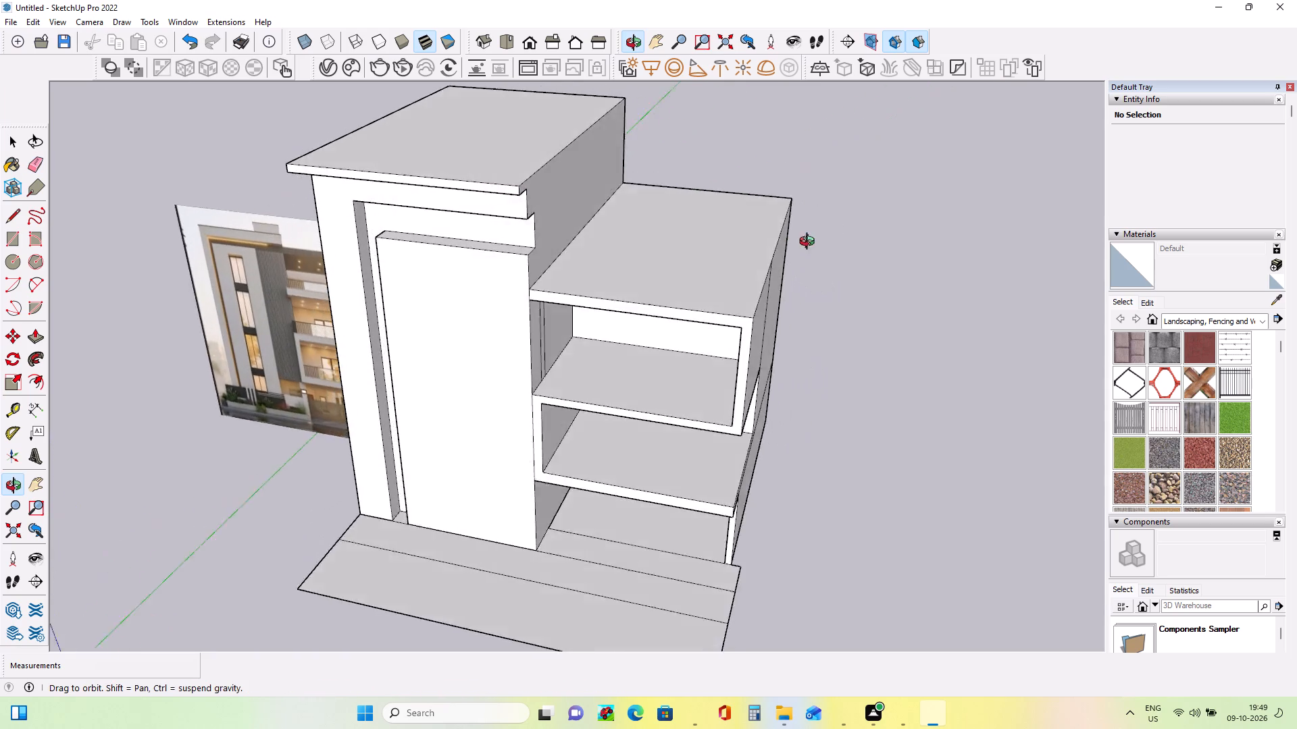
{"action": "middle_click_drag", "start_coordinate": [810, 243], "coordinate": [863, 233]}
{"action": "middle_click_drag", "start_coordinate": [582, 331], "coordinate": [682, 266]}
{"action": "scroll", "coordinate": [685, 260], "scroll_direction": "down", "scroll_amount": 2}
{"action": "middle_click_drag", "start_coordinate": [726, 335], "coordinate": [507, 336]}
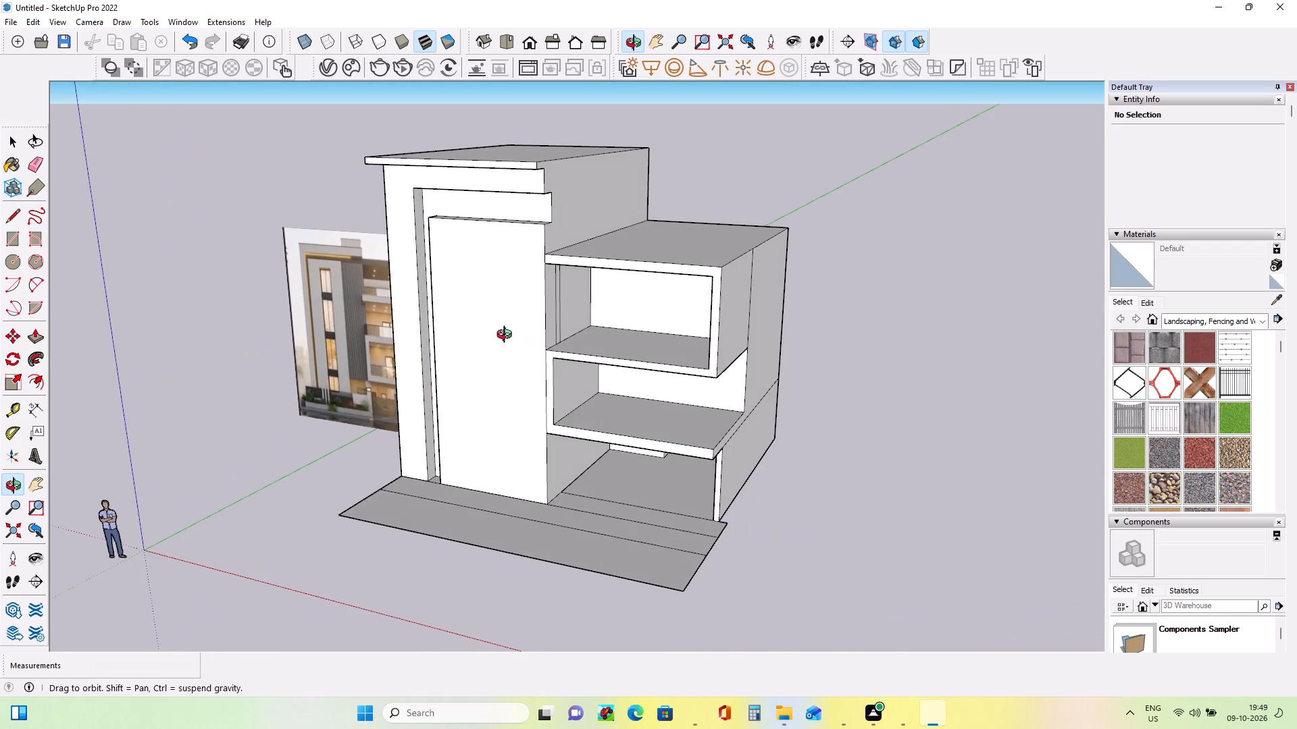
{"action": "middle_click_drag", "start_coordinate": [507, 336], "coordinate": [688, 348]}
{"action": "middle_click_drag", "start_coordinate": [645, 348], "coordinate": [476, 348]}
{"action": "scroll", "coordinate": [565, 339], "scroll_direction": "up", "scroll_amount": 3}
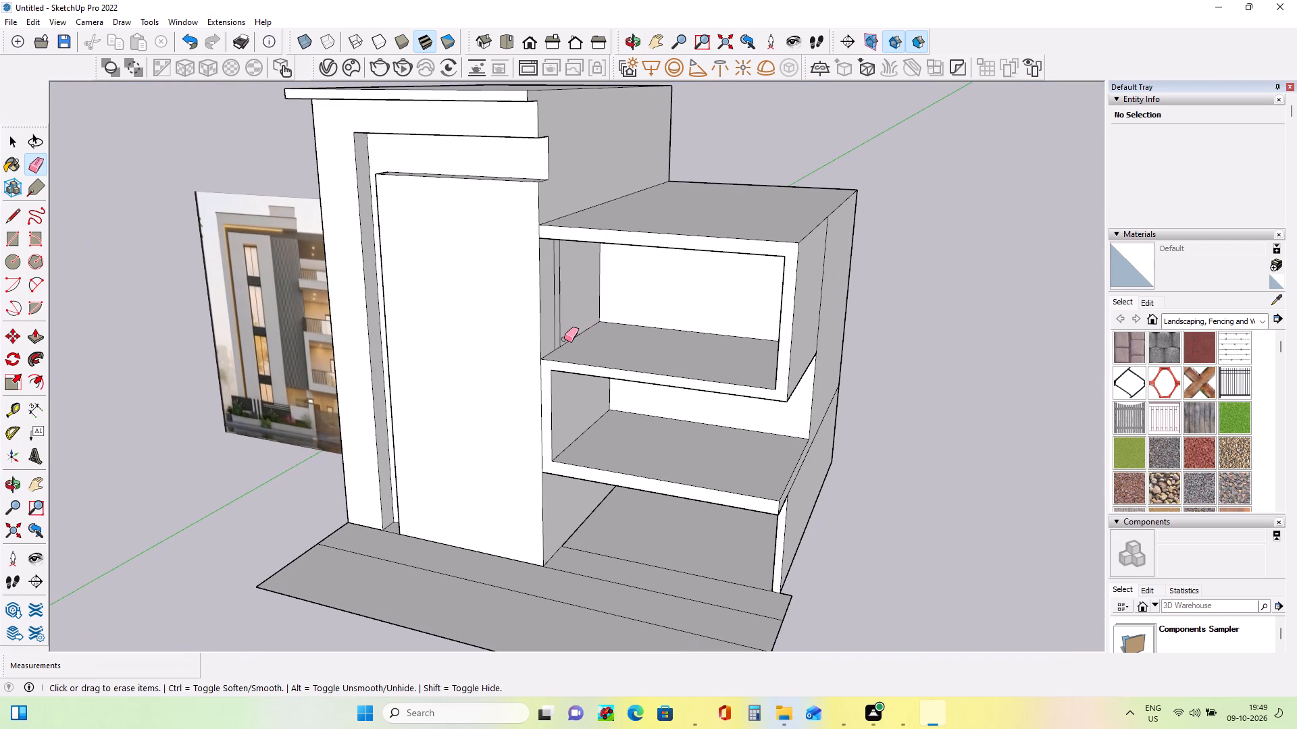
{"action": "left_click_drag", "start_coordinate": [554, 331], "coordinate": [567, 314]}
Erase the vertical division line on the lower block's outer side face.
{"action": "scroll", "coordinate": [640, 344], "scroll_direction": "down", "scroll_amount": 2}
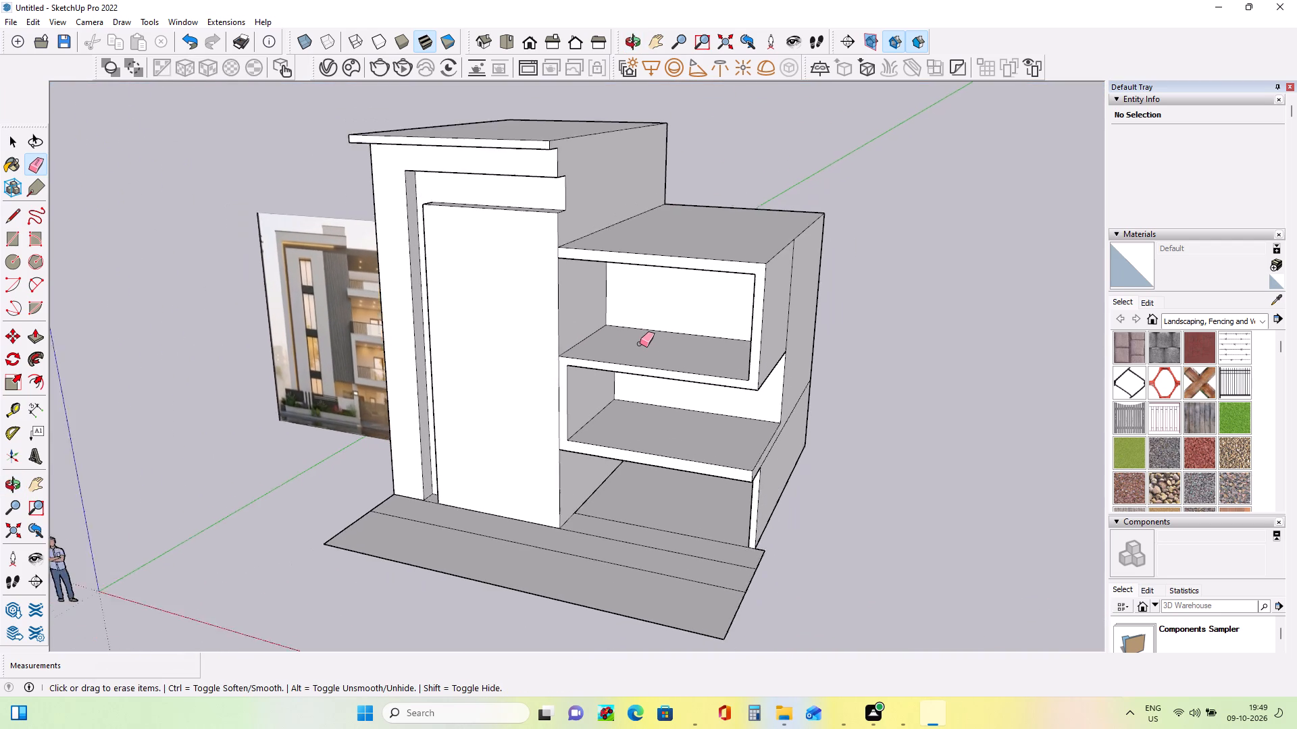
{"action": "scroll", "coordinate": [640, 344], "scroll_direction": "down", "scroll_amount": 1}
{"action": "middle_click_drag", "start_coordinate": [632, 356], "coordinate": [463, 352]}
{"action": "middle_click_drag", "start_coordinate": [463, 352], "coordinate": [471, 357]}
{"action": "left_click_drag", "start_coordinate": [740, 338], "coordinate": [750, 337]}
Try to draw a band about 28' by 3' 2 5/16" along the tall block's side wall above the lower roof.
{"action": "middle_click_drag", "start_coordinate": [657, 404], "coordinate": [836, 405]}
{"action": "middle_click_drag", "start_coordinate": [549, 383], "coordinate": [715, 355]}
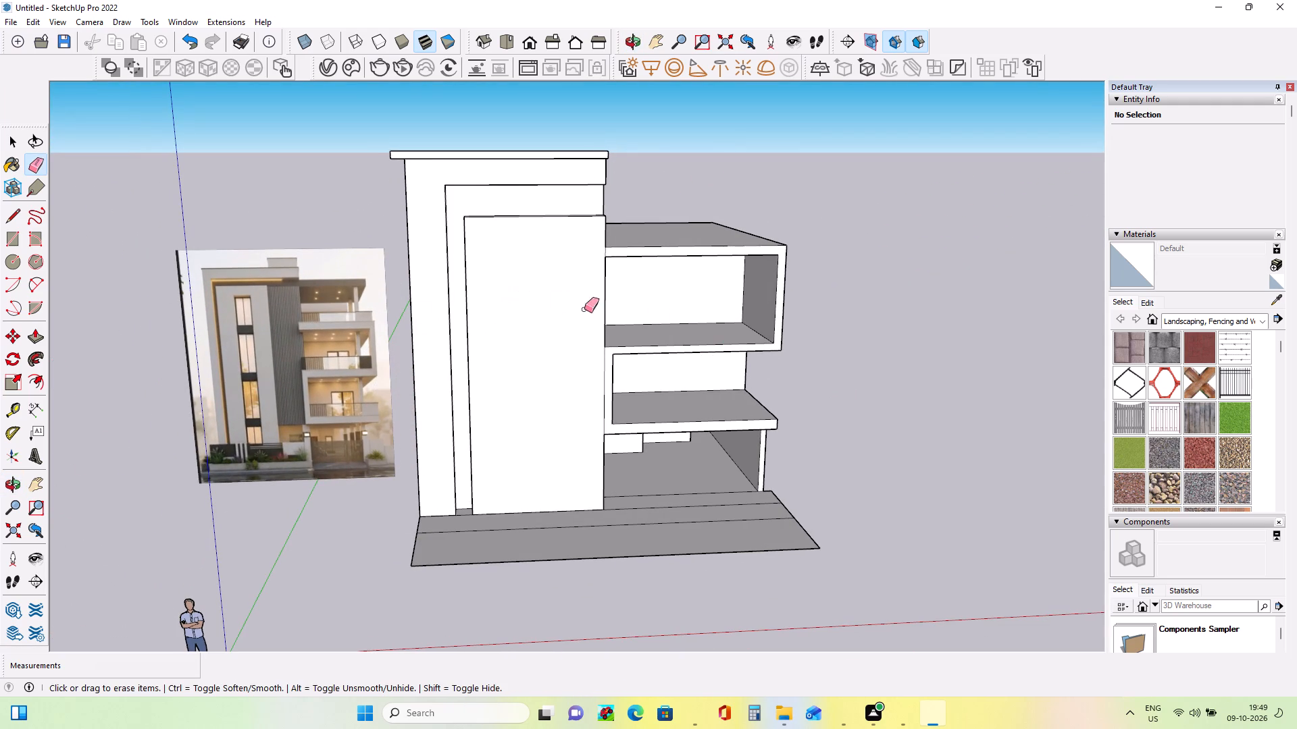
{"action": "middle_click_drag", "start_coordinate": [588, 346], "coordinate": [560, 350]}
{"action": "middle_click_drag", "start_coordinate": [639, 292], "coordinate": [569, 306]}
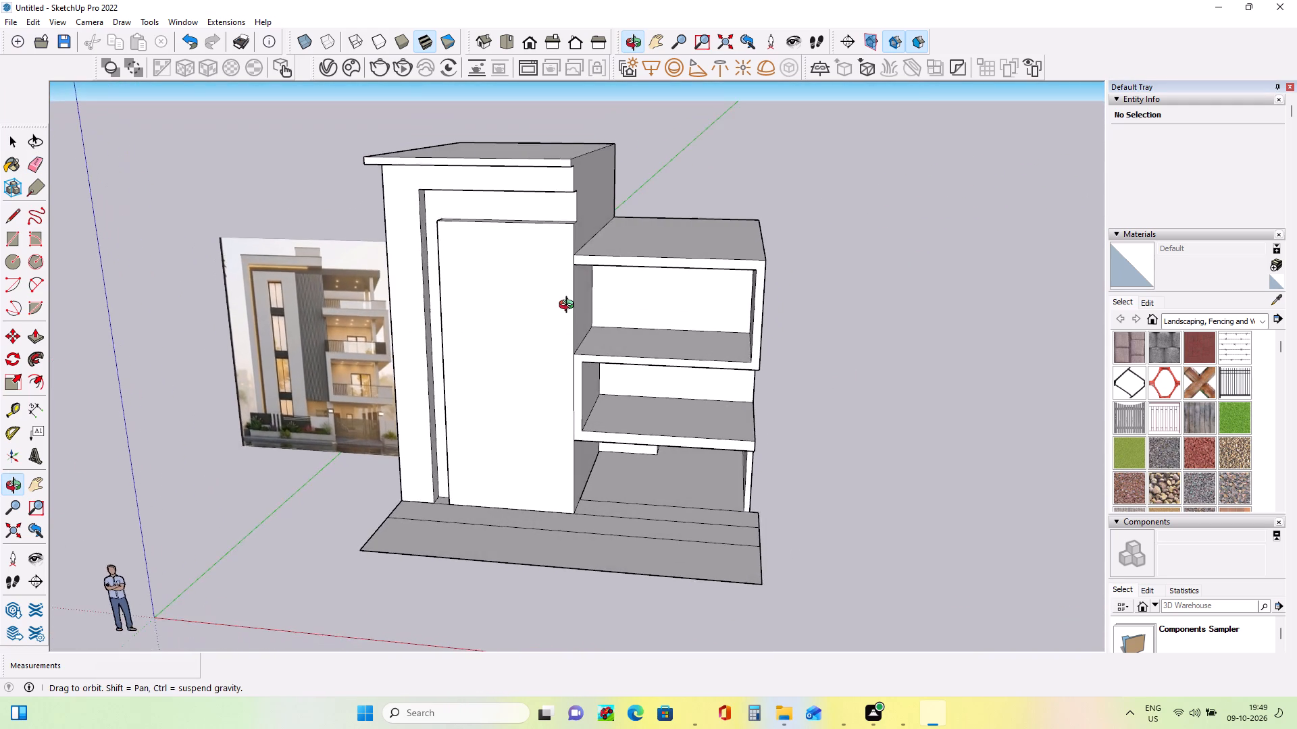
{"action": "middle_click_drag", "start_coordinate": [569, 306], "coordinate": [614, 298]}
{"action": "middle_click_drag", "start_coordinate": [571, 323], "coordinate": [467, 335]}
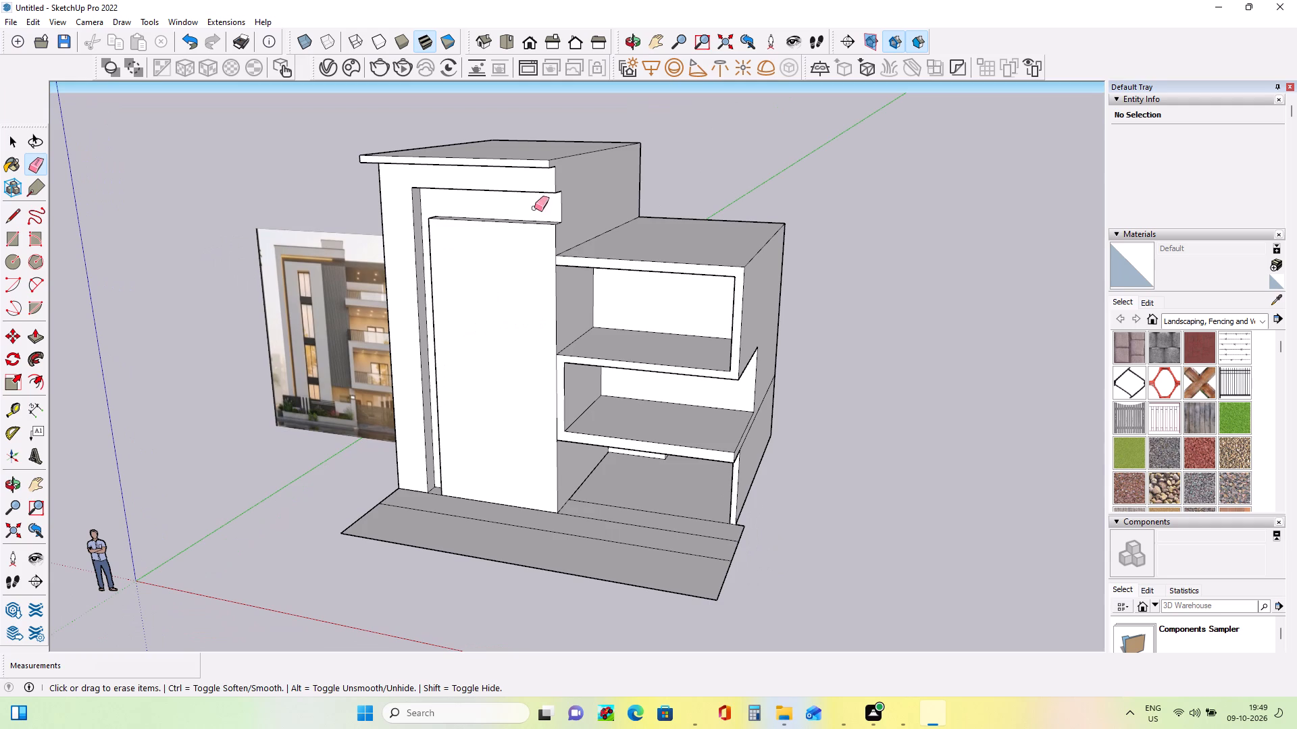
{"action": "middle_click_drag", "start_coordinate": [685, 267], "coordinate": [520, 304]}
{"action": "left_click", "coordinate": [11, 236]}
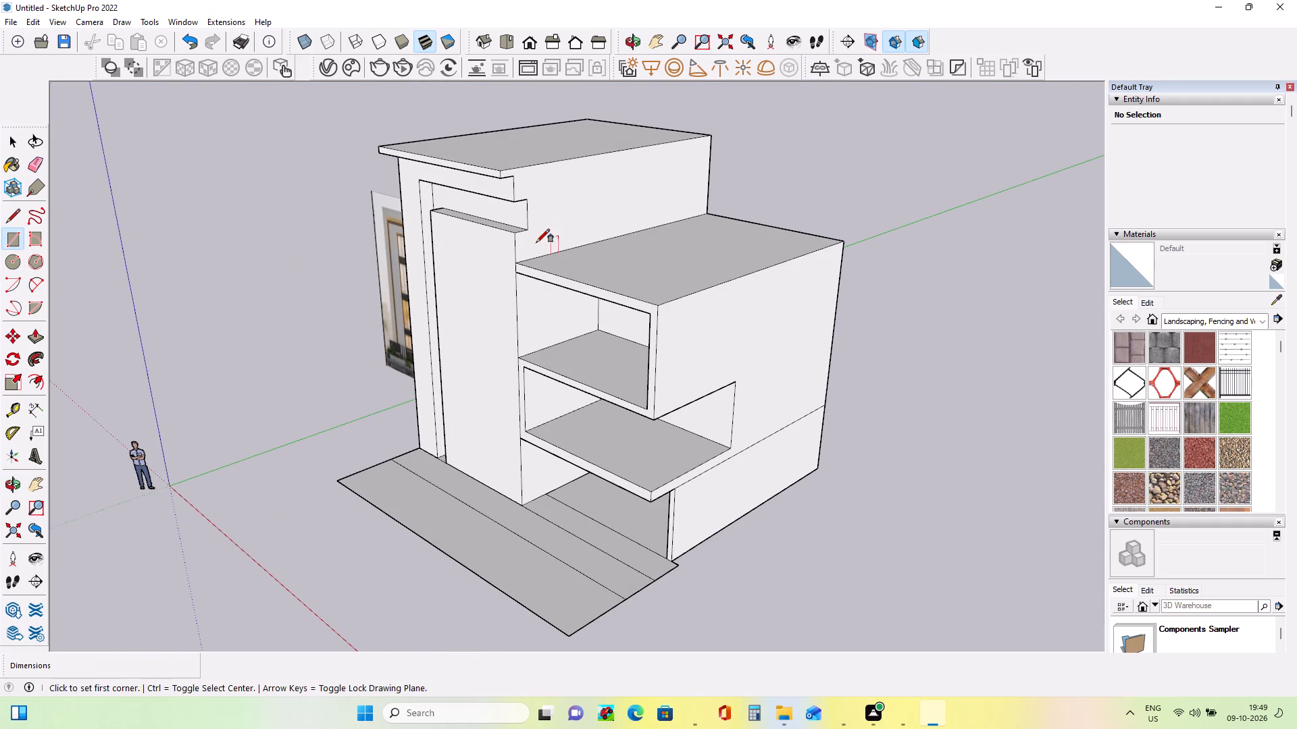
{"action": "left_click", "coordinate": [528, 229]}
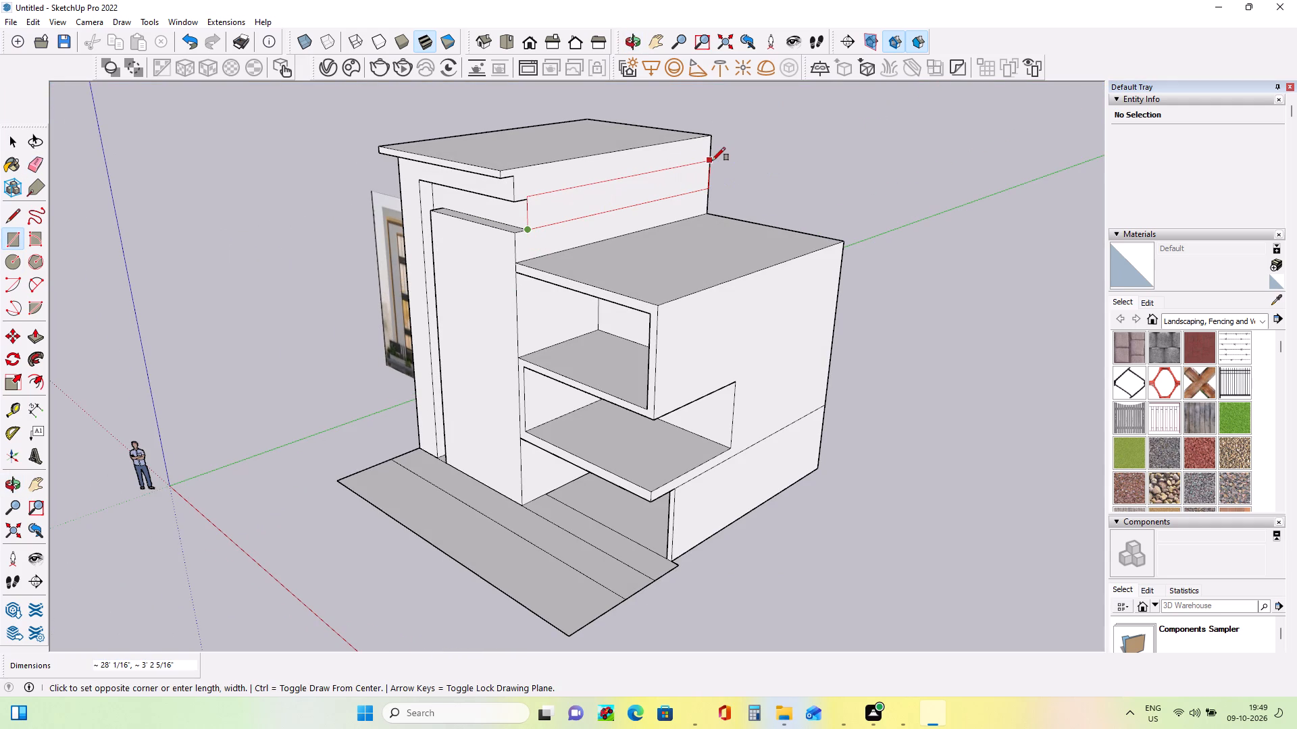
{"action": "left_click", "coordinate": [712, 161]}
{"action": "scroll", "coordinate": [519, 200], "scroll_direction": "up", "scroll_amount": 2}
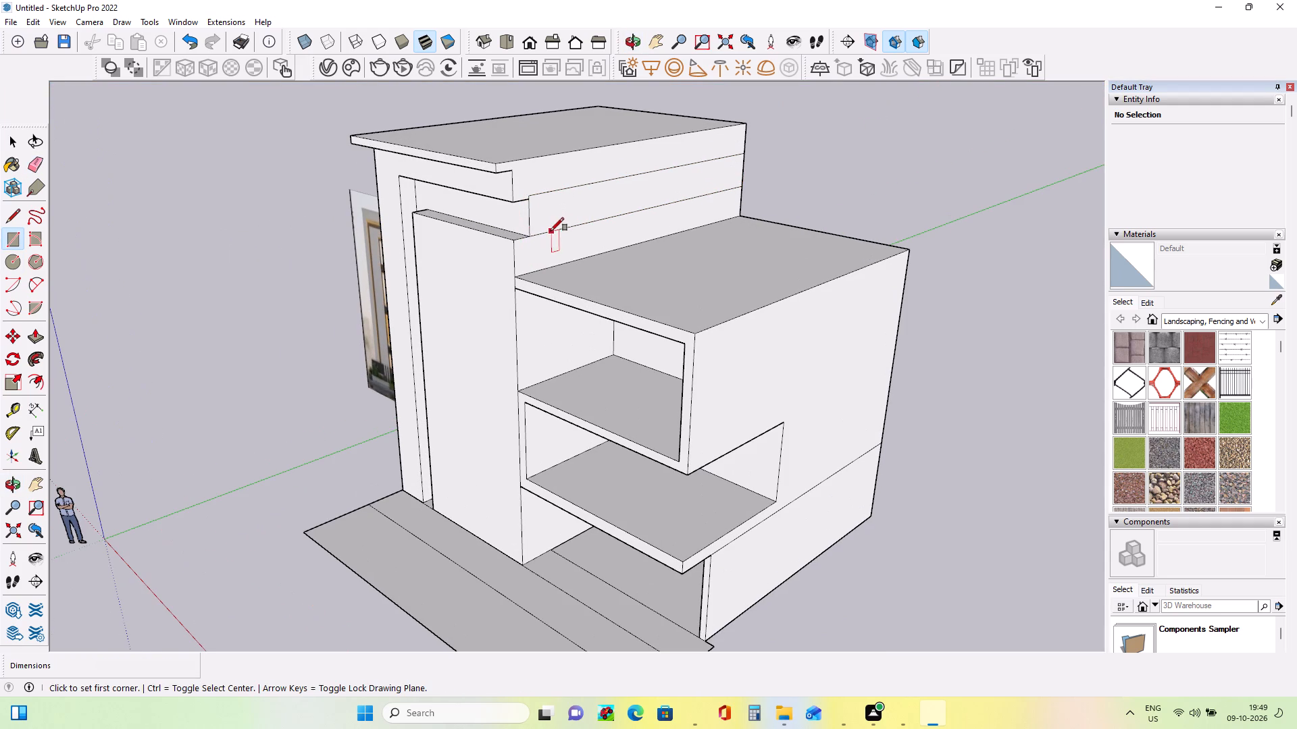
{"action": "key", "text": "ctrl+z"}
Draw a rectangle about 28' by 2' 11 1/4" along the tall block's side wall, level with the front band's end.
{"action": "left_click", "coordinate": [526, 203]}
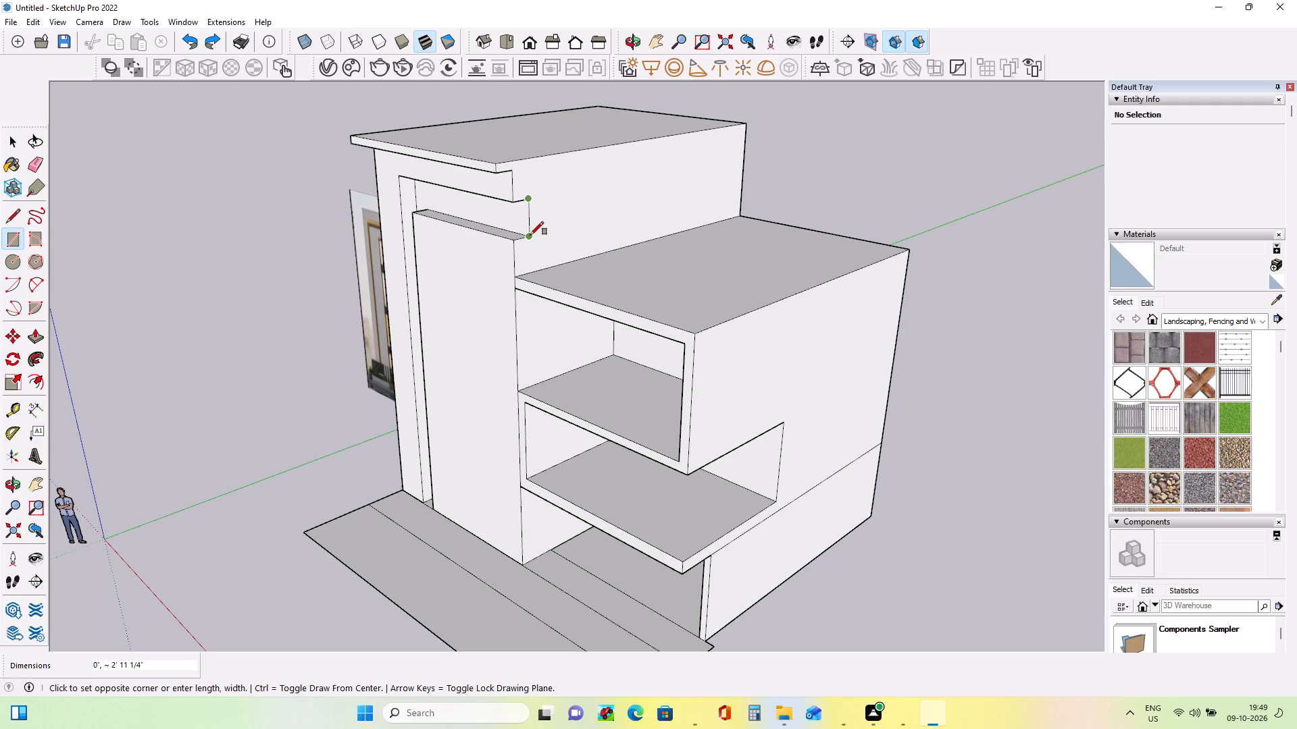
{"action": "left_click", "coordinate": [531, 236]}
{"action": "left_click", "coordinate": [743, 180]}
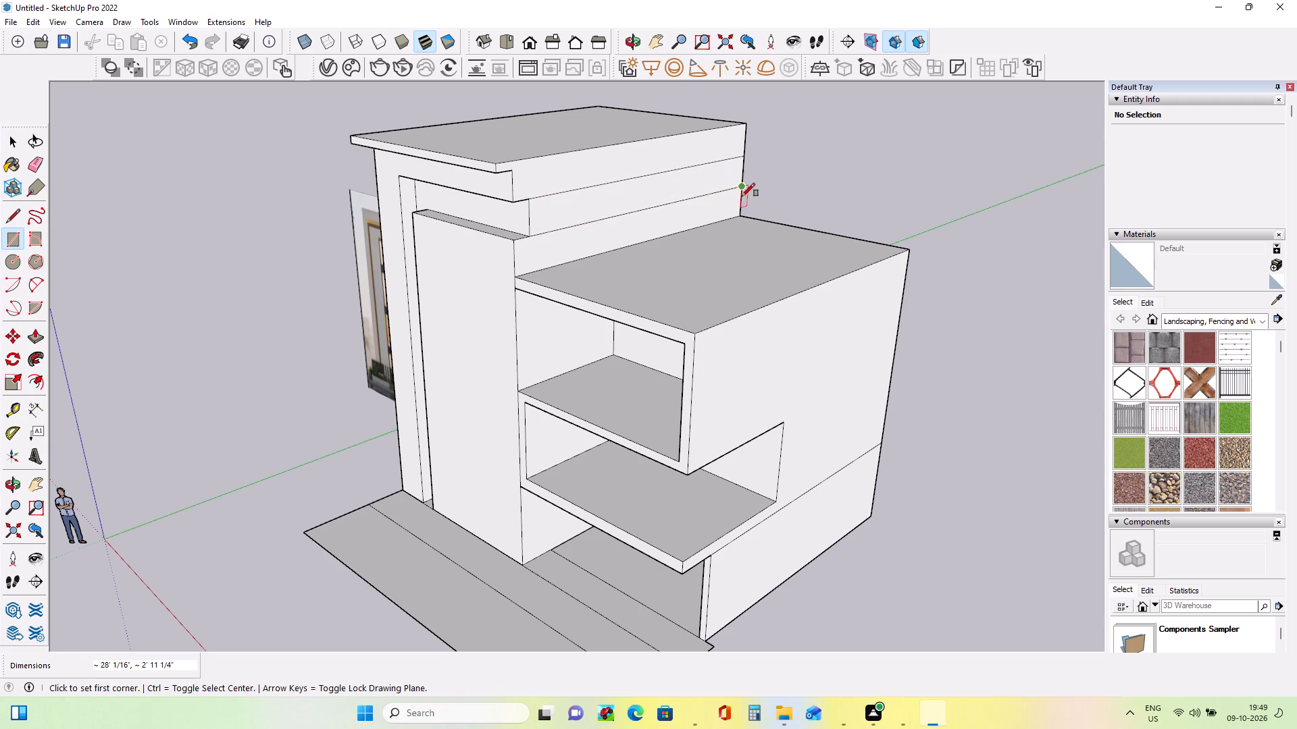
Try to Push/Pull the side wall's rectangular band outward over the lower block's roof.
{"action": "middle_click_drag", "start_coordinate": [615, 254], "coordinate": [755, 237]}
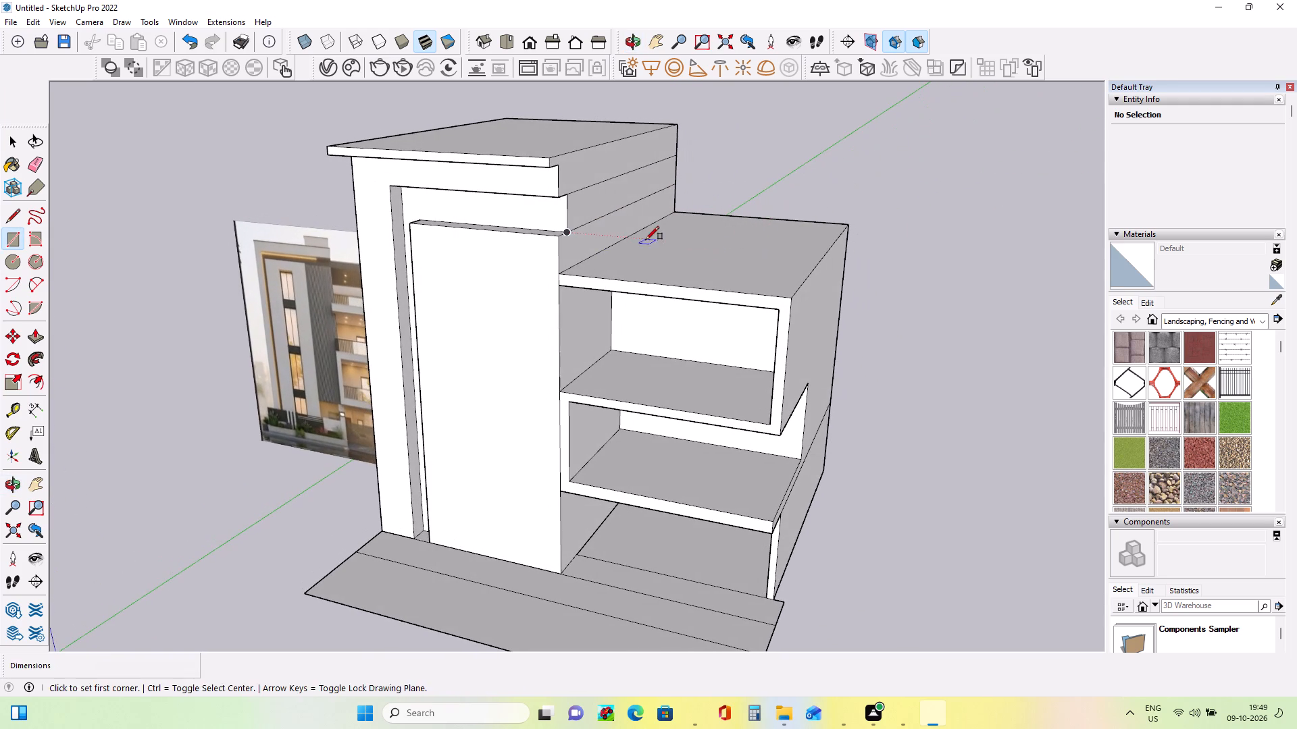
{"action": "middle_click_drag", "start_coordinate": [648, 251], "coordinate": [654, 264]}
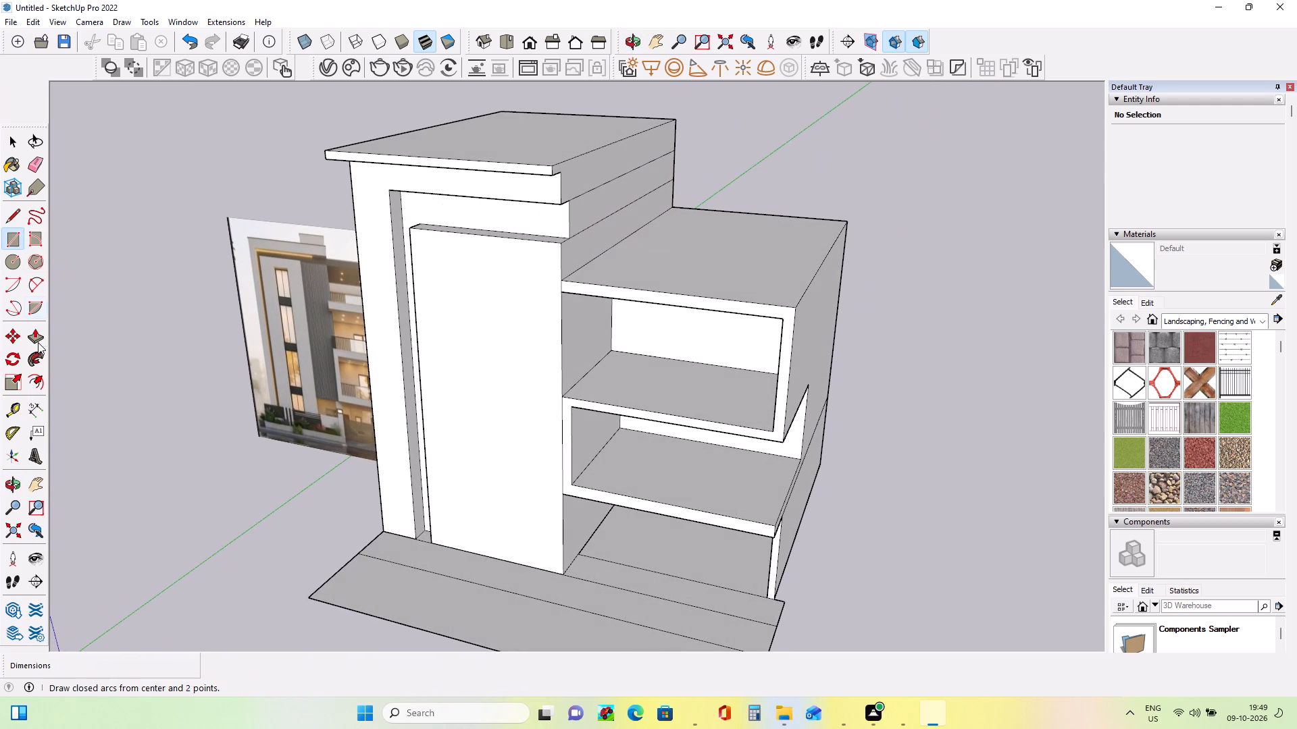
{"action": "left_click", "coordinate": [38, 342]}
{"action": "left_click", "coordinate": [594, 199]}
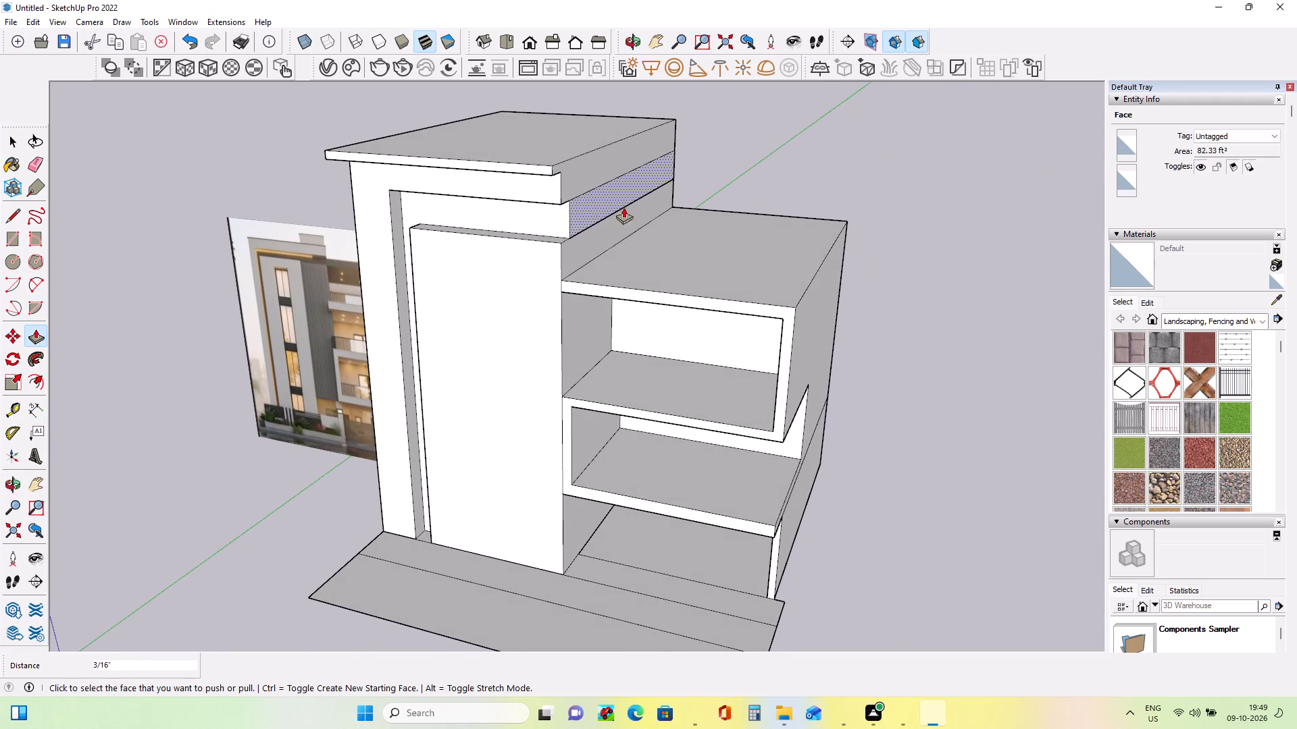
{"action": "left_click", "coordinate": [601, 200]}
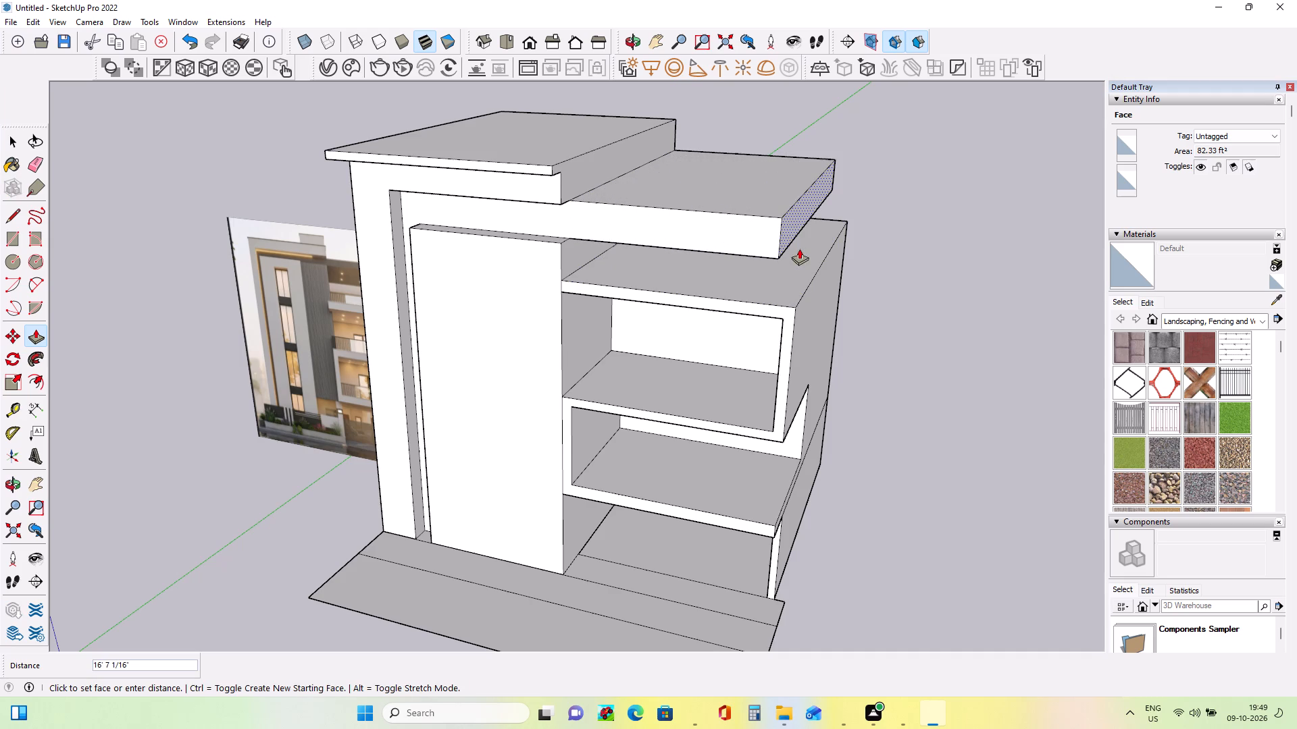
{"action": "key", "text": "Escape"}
Push/Pull the tall block's roof face upward about 2' 4 1/8".
{"action": "middle_click_drag", "start_coordinate": [560, 334], "coordinate": [565, 333]}
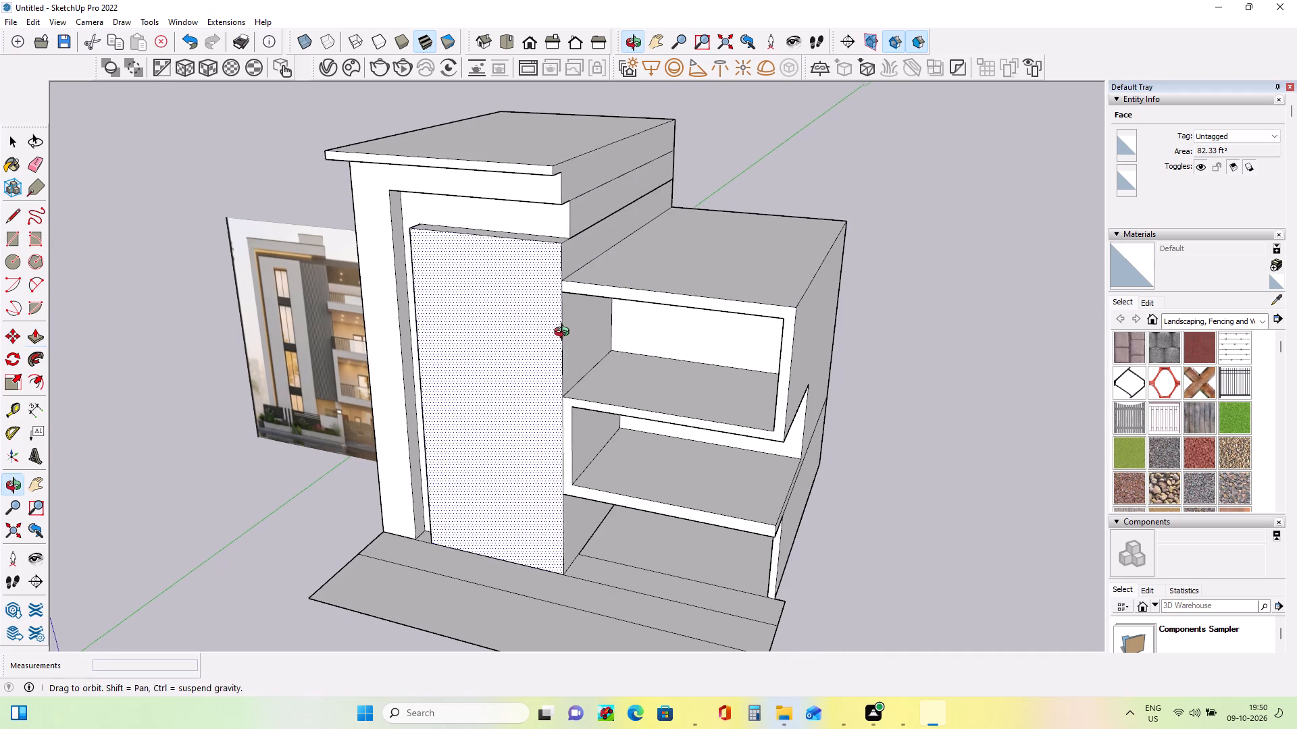
{"action": "middle_click_drag", "start_coordinate": [565, 333], "coordinate": [615, 266]}
{"action": "middle_click_drag", "start_coordinate": [558, 273], "coordinate": [568, 321]}
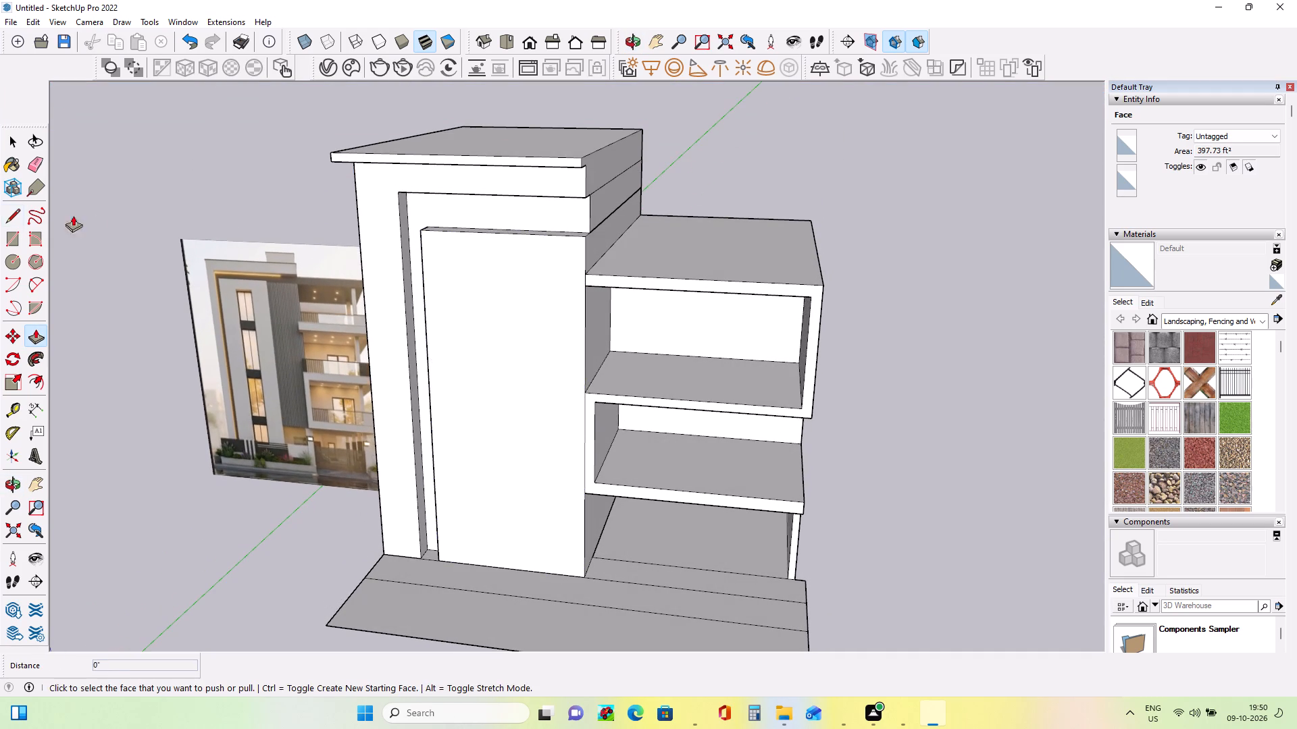
{"action": "left_click", "coordinate": [499, 142]}
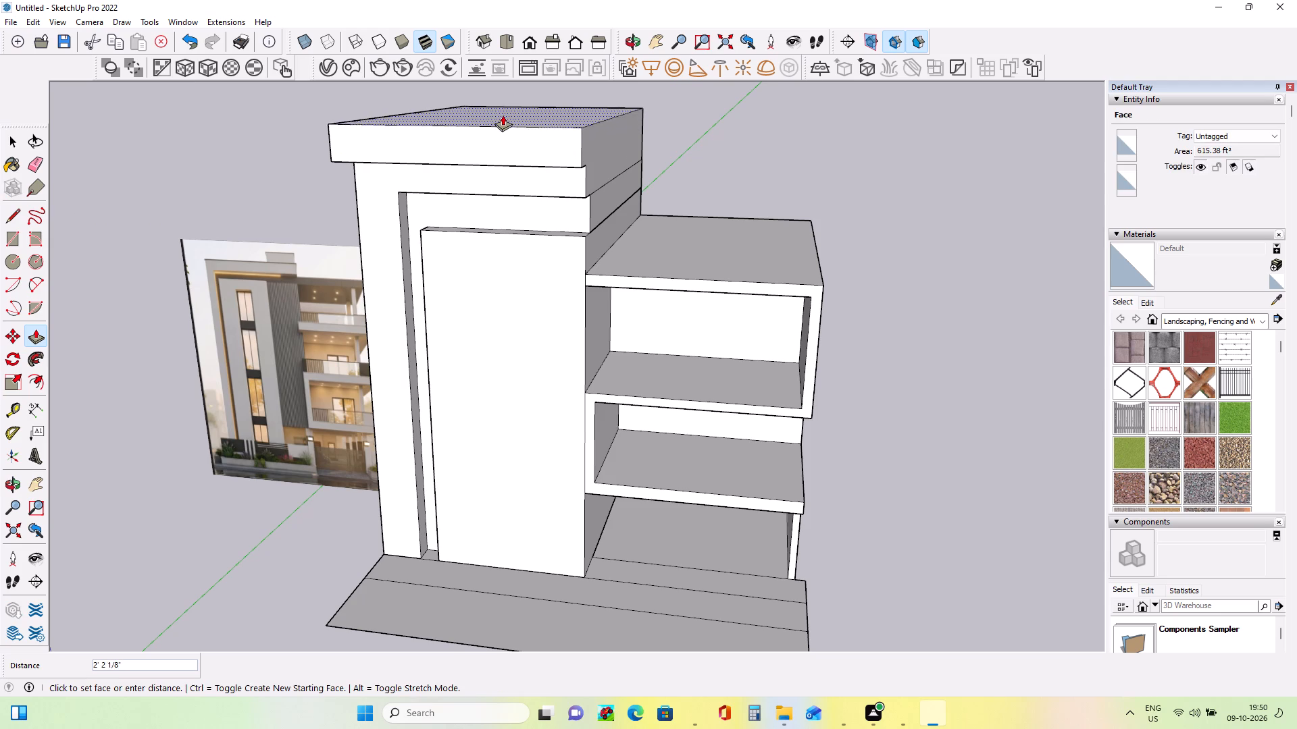
{"action": "left_click", "coordinate": [503, 114]}
Push/Pull the underside of the front roof projection upward about 2' 2 3/16" to thin the roof edge.
{"action": "middle_click_drag", "start_coordinate": [468, 275], "coordinate": [532, 238]}
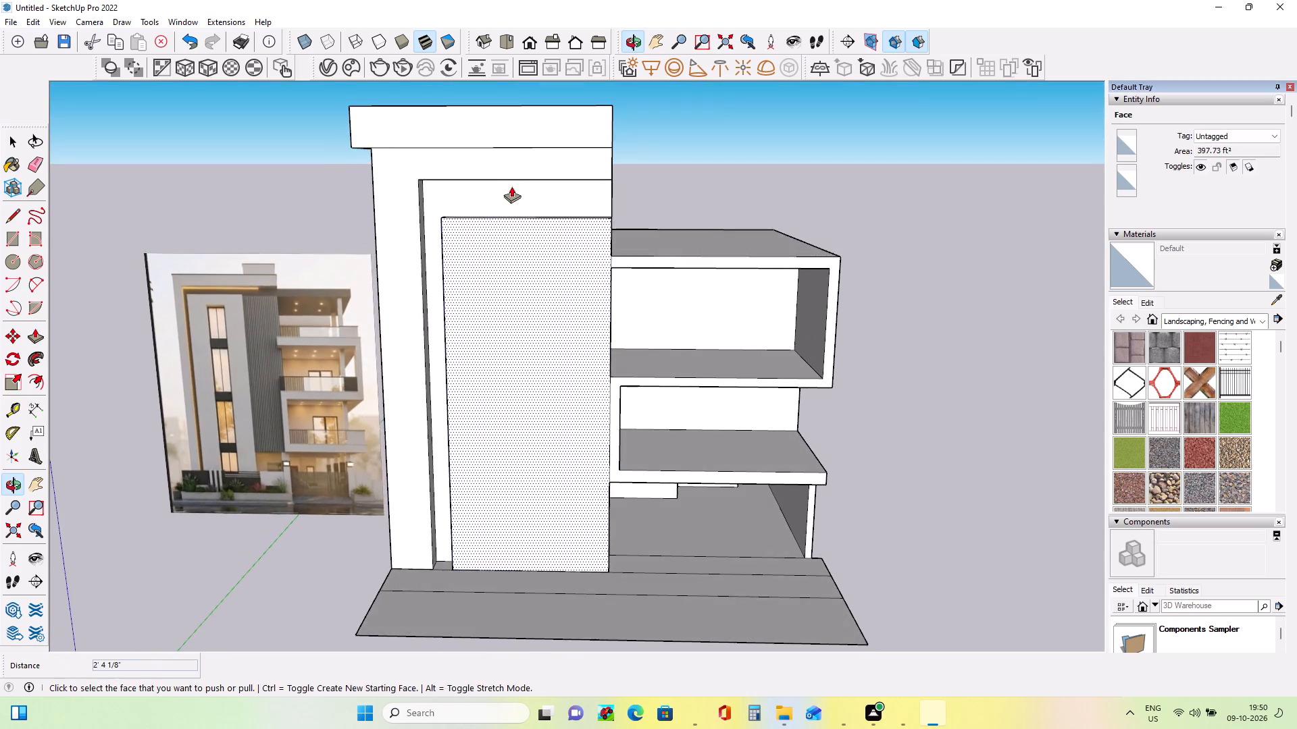
{"action": "middle_click_drag", "start_coordinate": [501, 188], "coordinate": [522, 105]}
{"action": "left_click", "coordinate": [523, 115]}
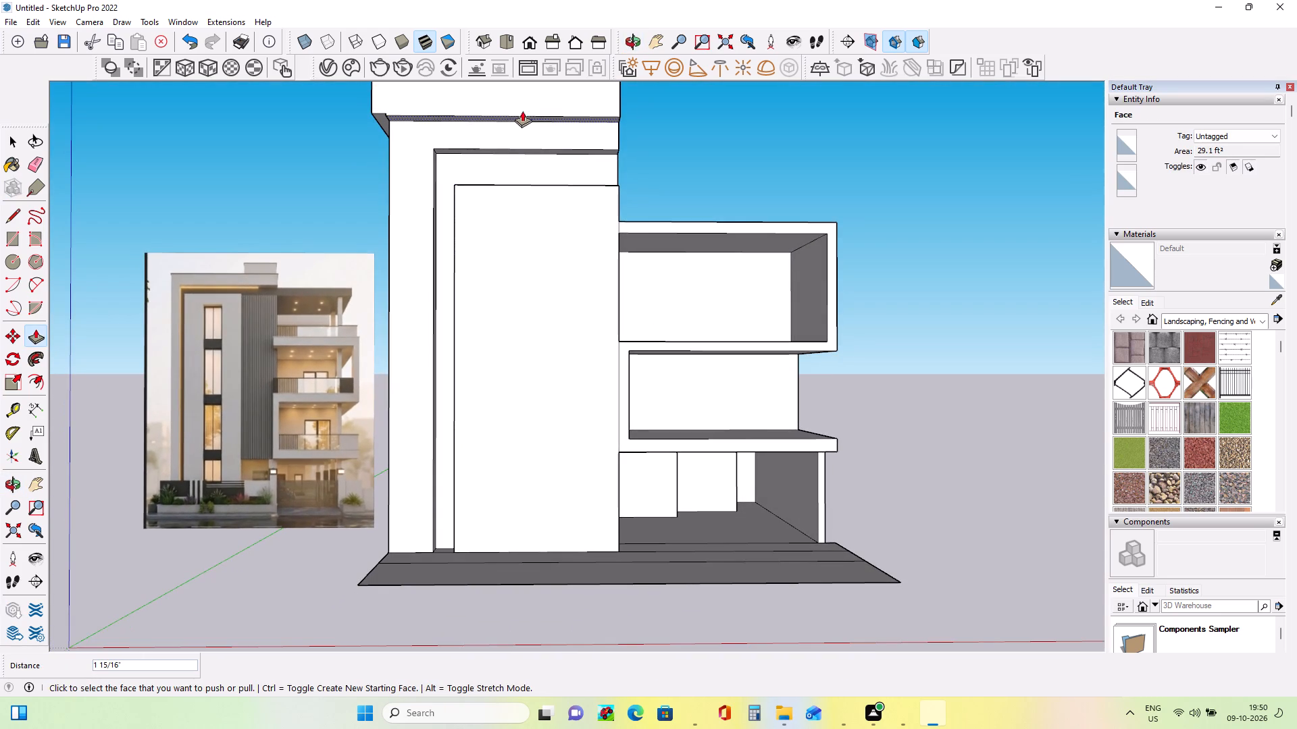
{"action": "left_click", "coordinate": [519, 118]}
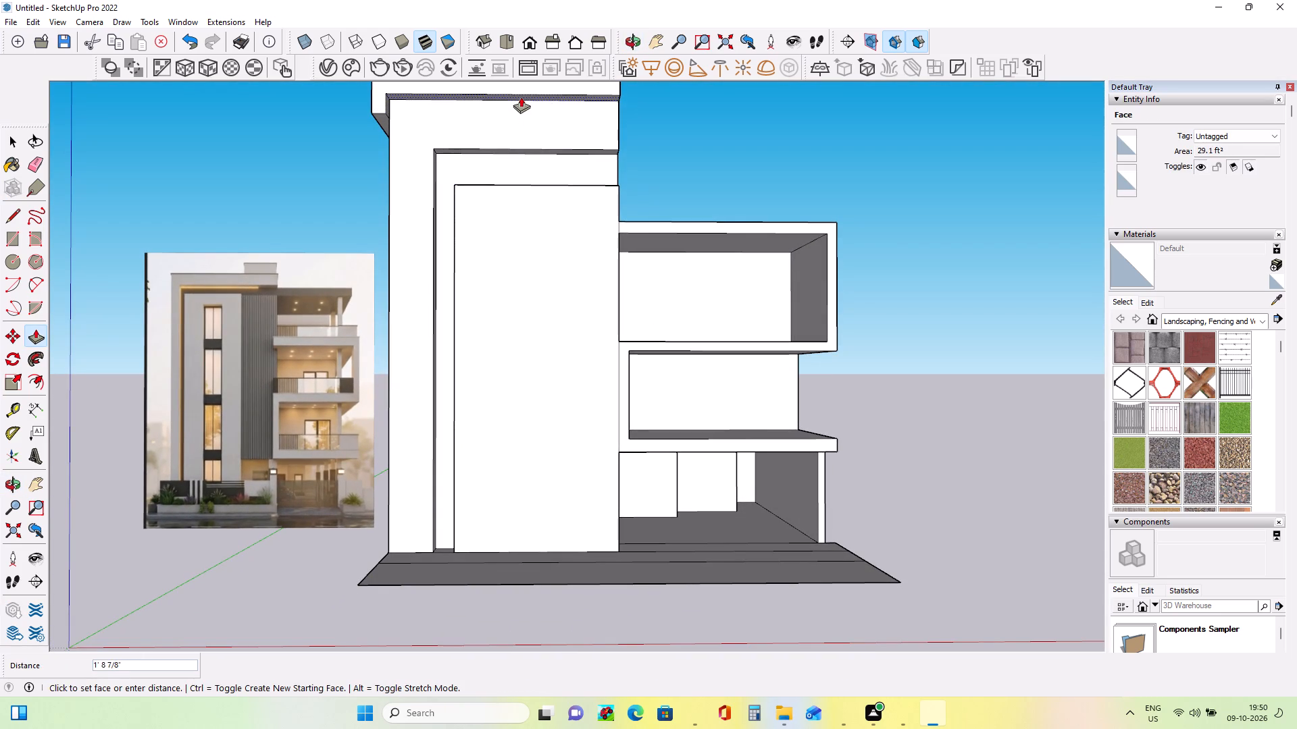
{"action": "left_click", "coordinate": [525, 91]}
Push/Pull the underside of the side roof projection upward about 2' 1/4" to thin it like the front edge.
{"action": "scroll", "coordinate": [474, 221], "scroll_direction": "down", "scroll_amount": 4}
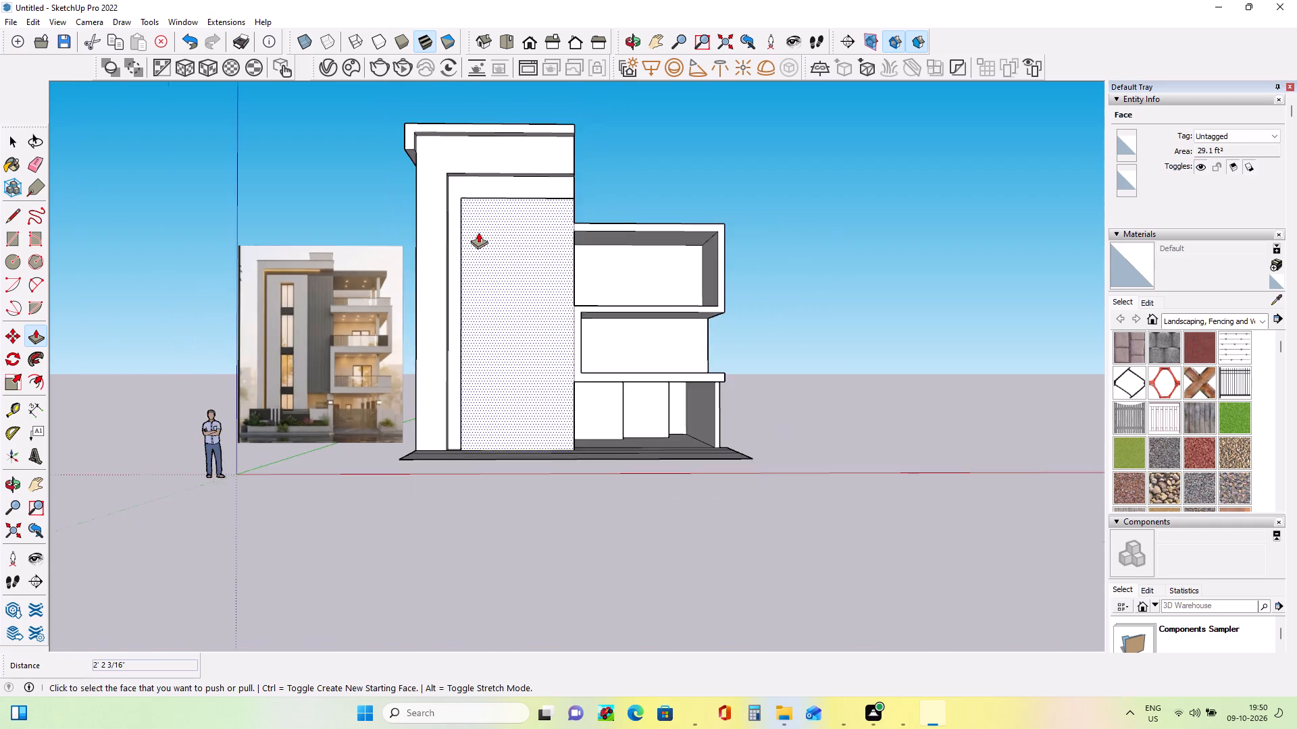
{"action": "scroll", "coordinate": [478, 232], "scroll_direction": "down", "scroll_amount": 4}
{"action": "middle_click_drag", "start_coordinate": [492, 252], "coordinate": [613, 371]}
{"action": "scroll", "coordinate": [425, 228], "scroll_direction": "up", "scroll_amount": 3}
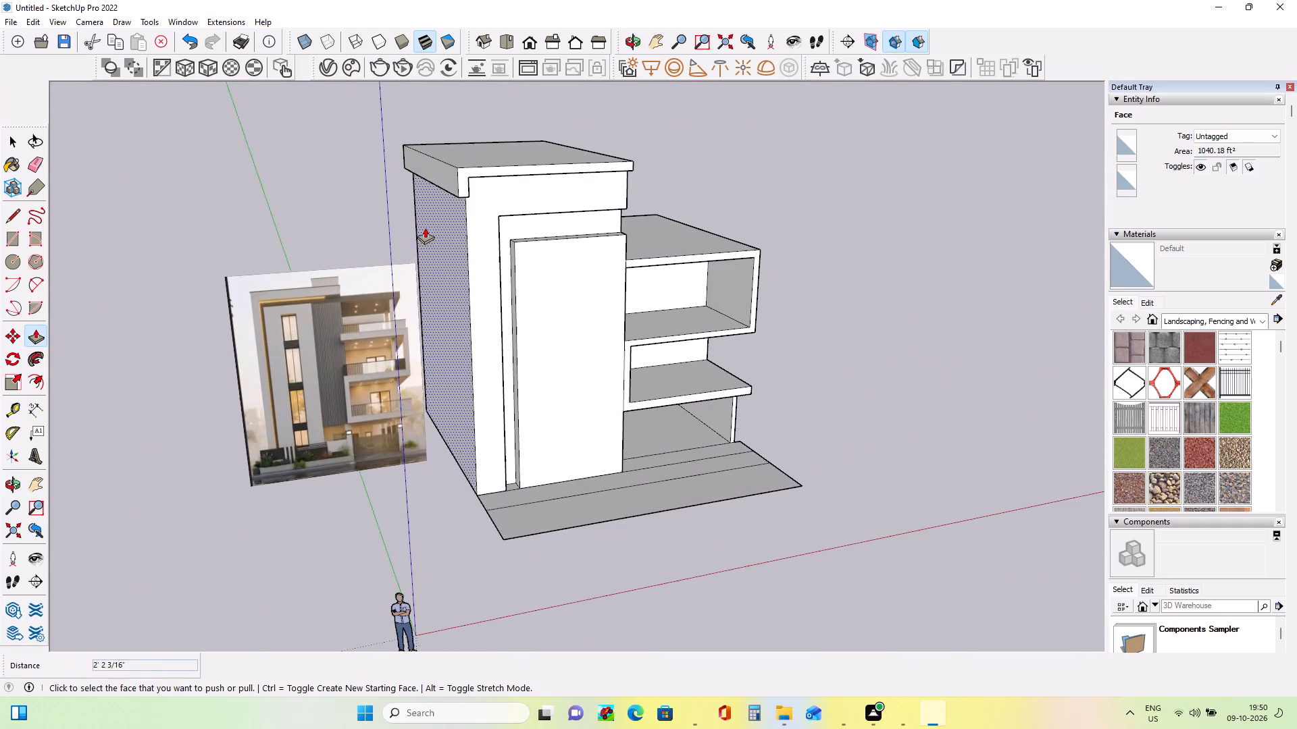
{"action": "middle_click_drag", "start_coordinate": [452, 288], "coordinate": [501, 191]}
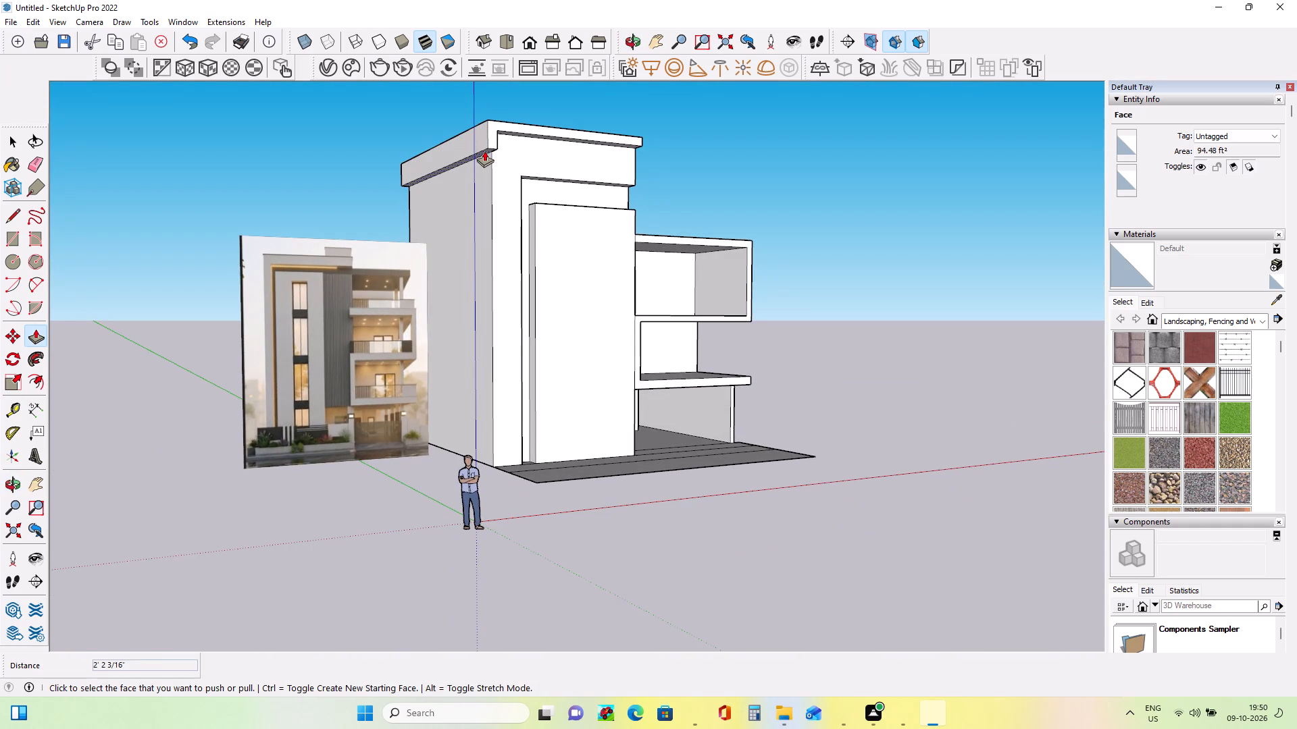
{"action": "left_click", "coordinate": [484, 151]}
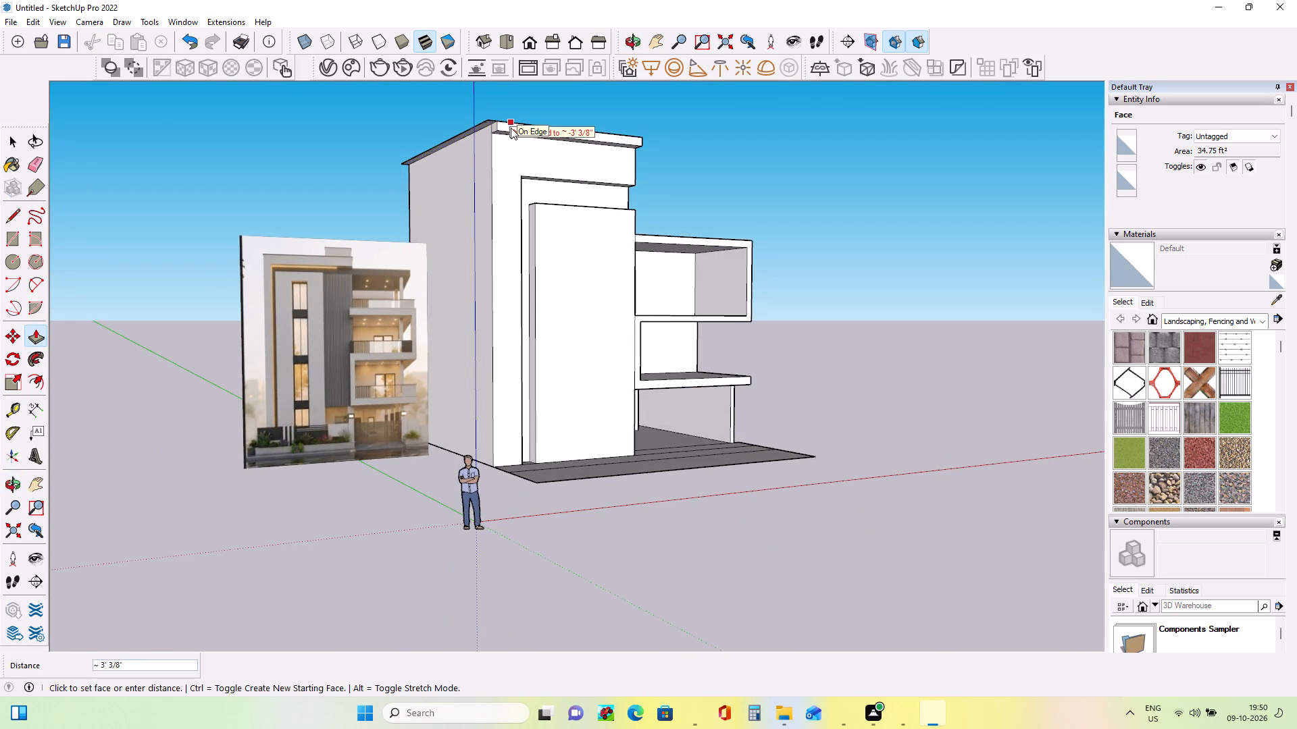
{"action": "left_click", "coordinate": [507, 131]}
Push/Pull the underside of the tall block's outer front frame upward about 1' 9 1/4" to thin its top band.
{"action": "middle_click_drag", "start_coordinate": [526, 268], "coordinate": [295, 275]}
{"action": "middle_click_drag", "start_coordinate": [445, 288], "coordinate": [446, 283]}
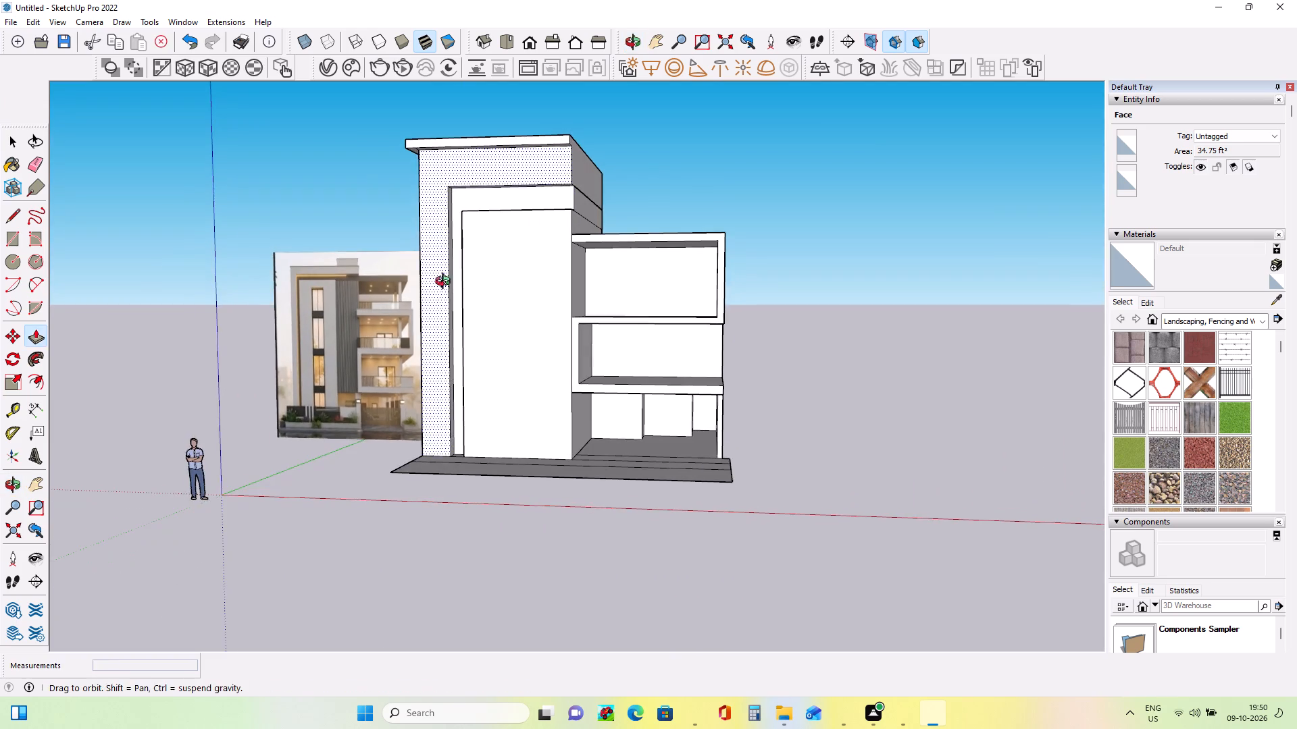
{"action": "middle_click_drag", "start_coordinate": [446, 283], "coordinate": [433, 224]}
{"action": "scroll", "coordinate": [500, 171], "scroll_direction": "up", "scroll_amount": 4}
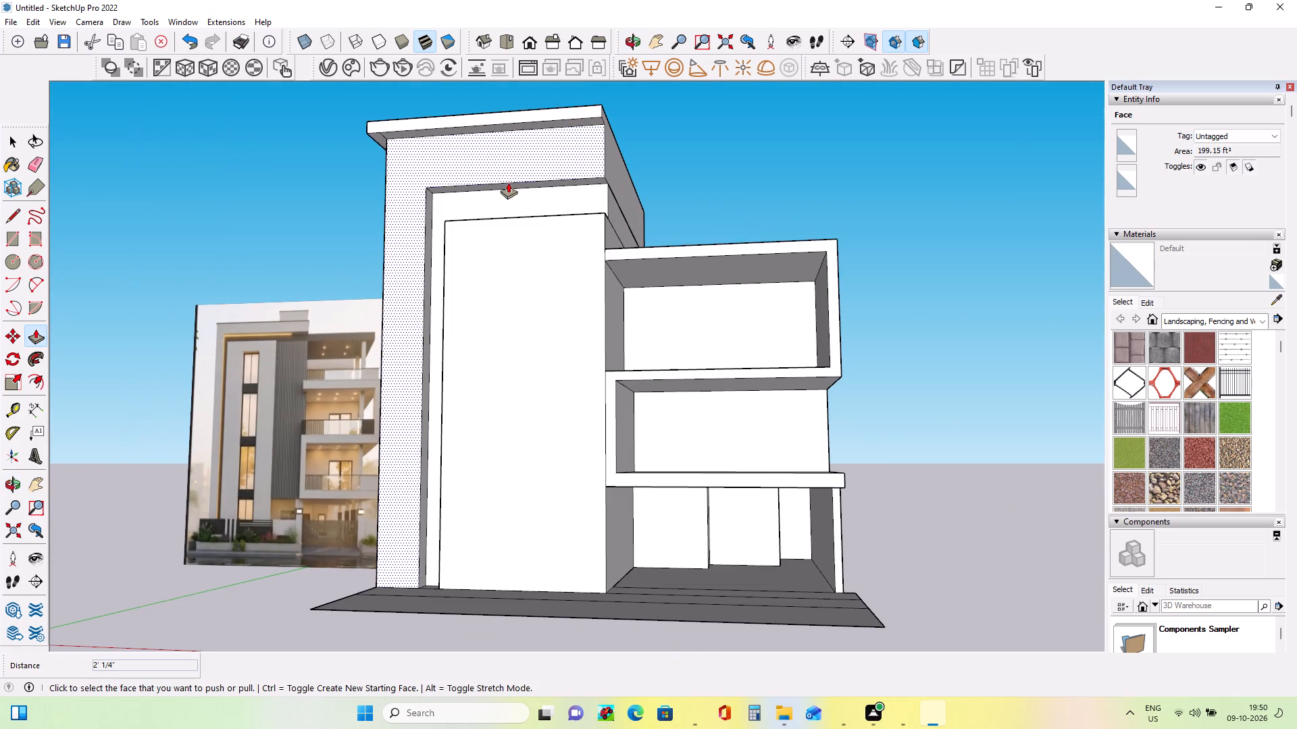
{"action": "left_click", "coordinate": [509, 184]}
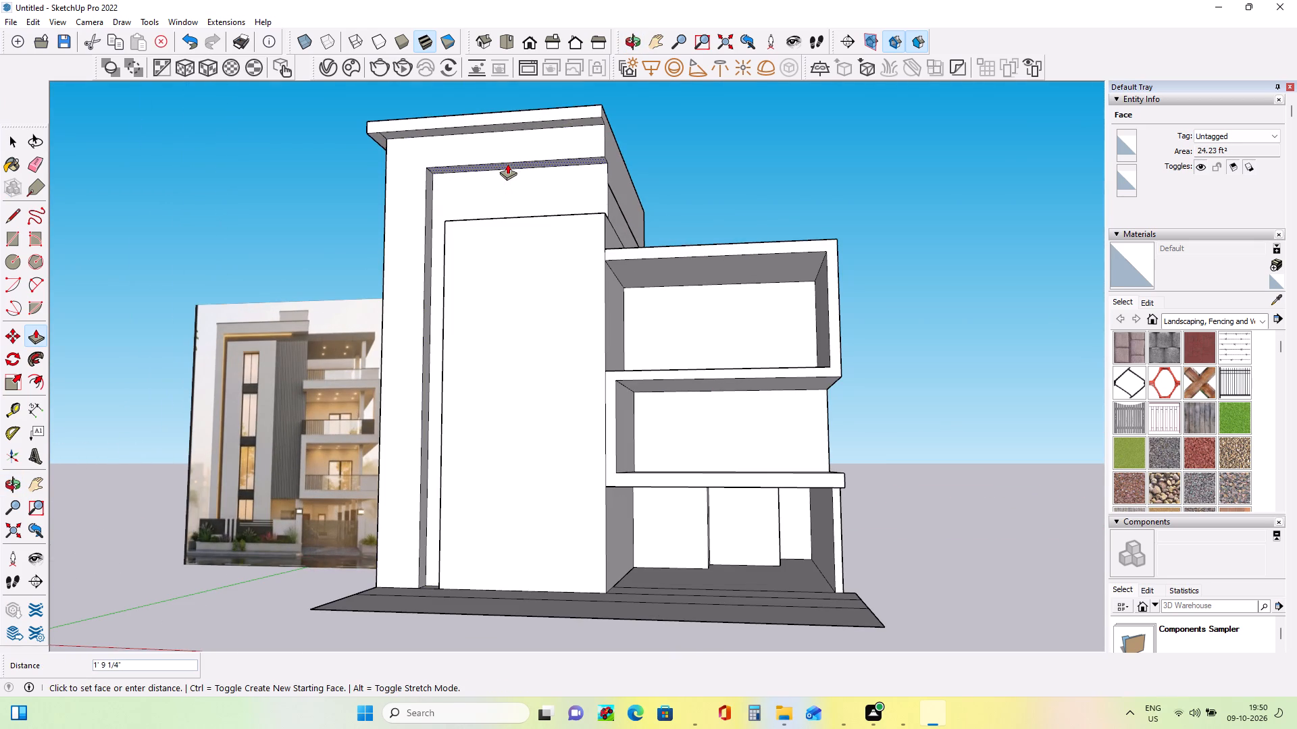
{"action": "left_click", "coordinate": [507, 163]}
Push/Pull the top face of the tall block's projecting front panel upward about 2' 6 13/16".
{"action": "middle_click_drag", "start_coordinate": [499, 353], "coordinate": [507, 584]}
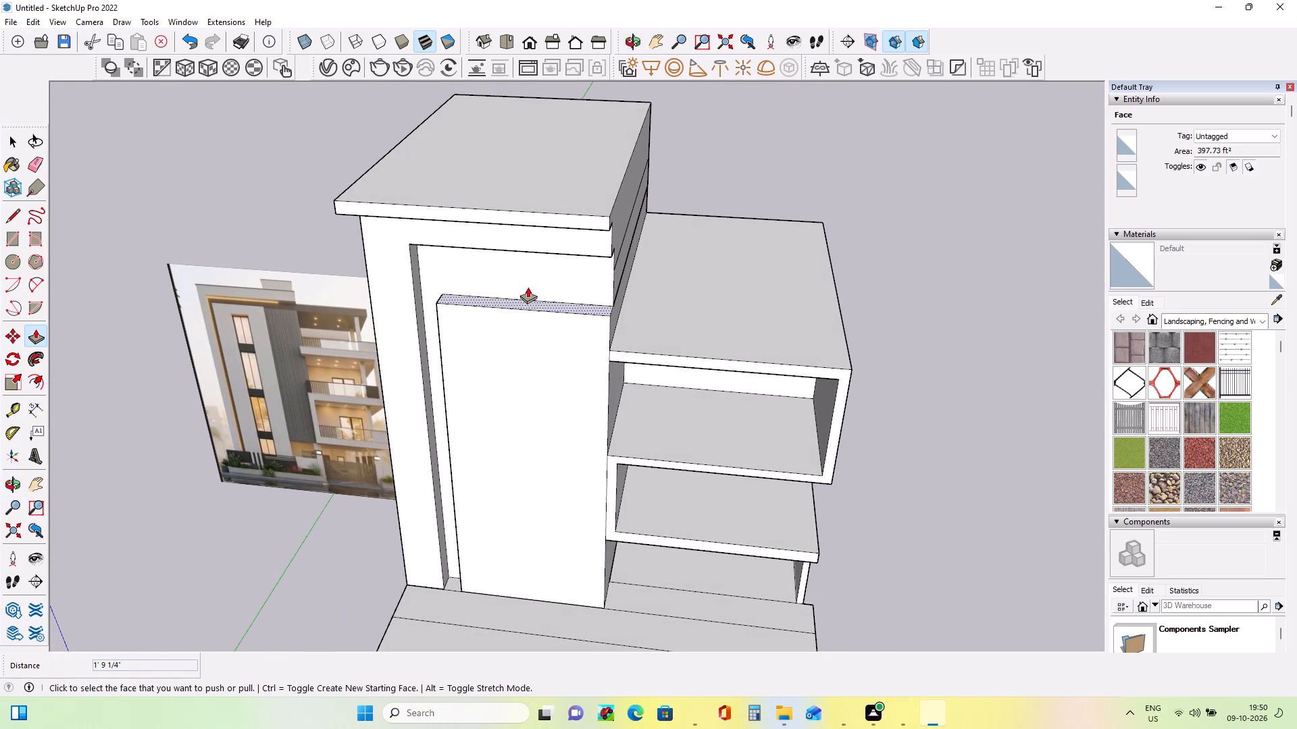
{"action": "left_click", "coordinate": [525, 304]}
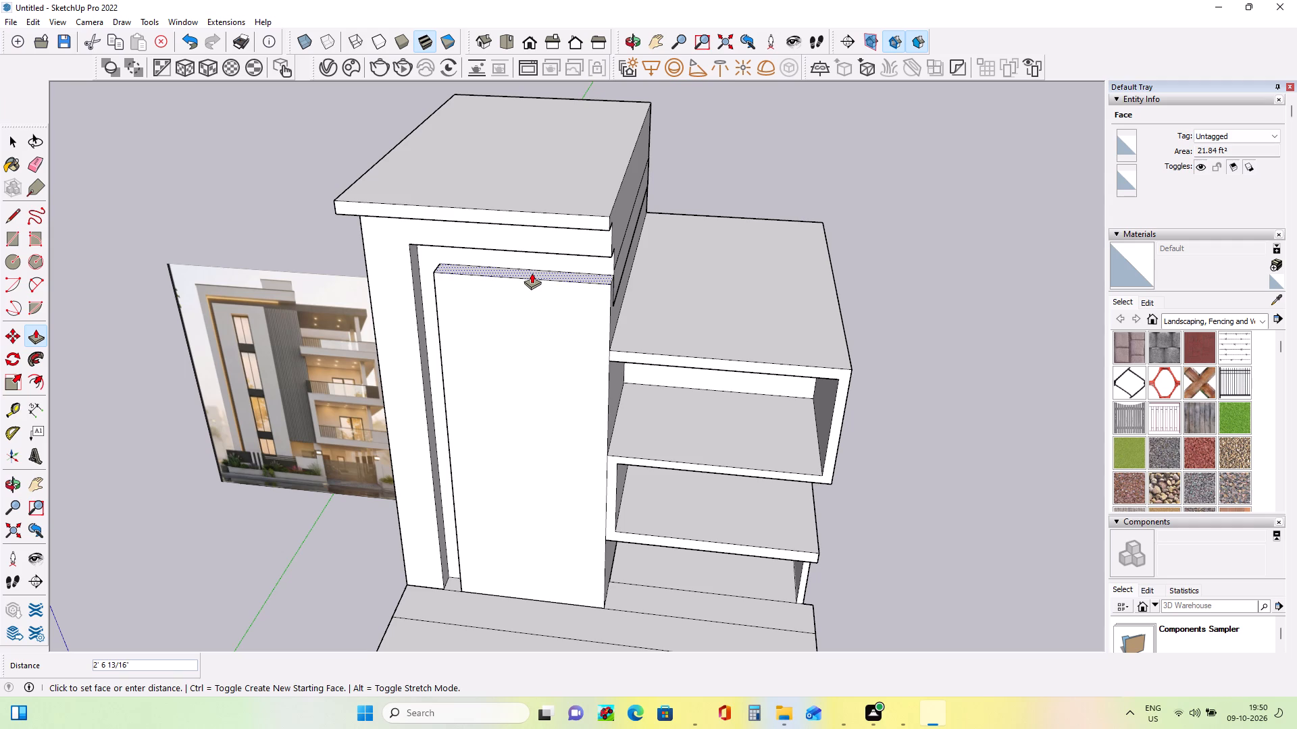
{"action": "left_click", "coordinate": [532, 273]}
Examine the tall block's stepped front bands and side wall from several angles against the reference image.
{"action": "middle_click_drag", "start_coordinate": [528, 350], "coordinate": [578, 267]}
{"action": "middle_click_drag", "start_coordinate": [569, 358], "coordinate": [554, 358]}
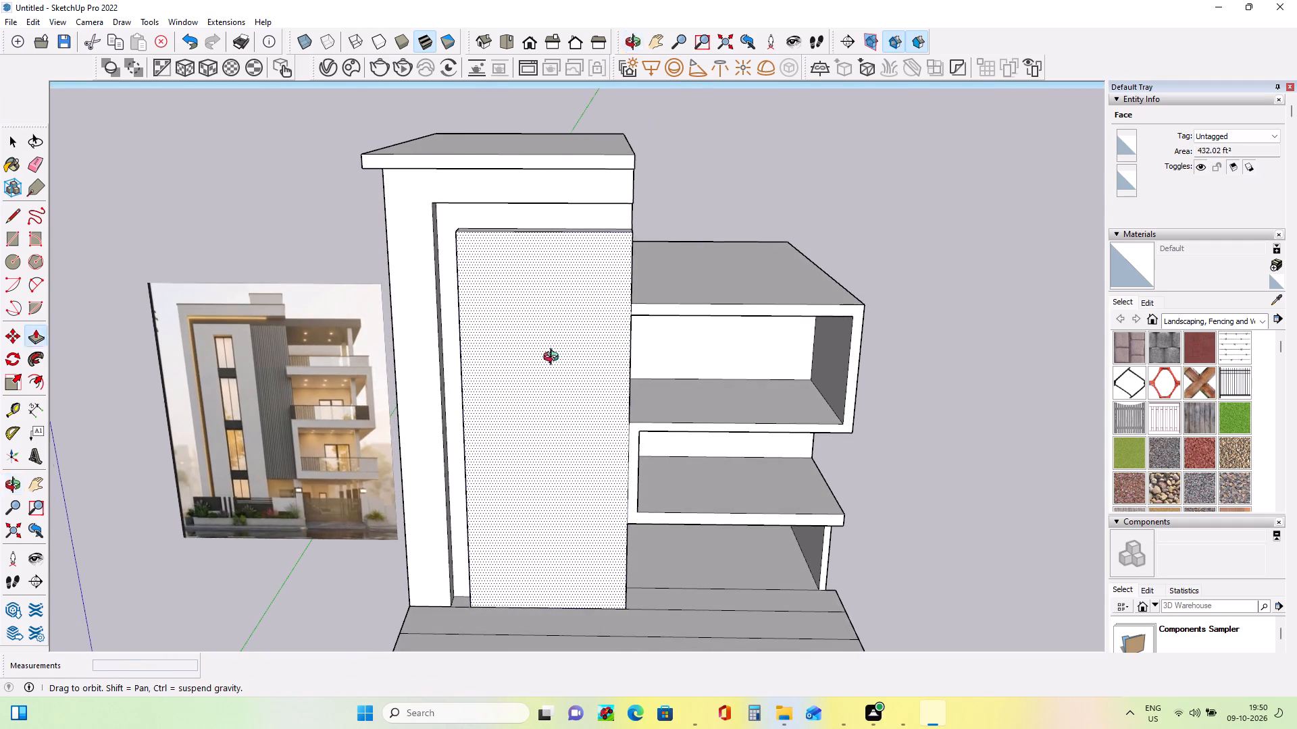
{"action": "middle_click_drag", "start_coordinate": [554, 358], "coordinate": [328, 379]}
{"action": "middle_click_drag", "start_coordinate": [320, 379], "coordinate": [296, 379]}
{"action": "middle_click", "coordinate": [292, 379]}
{"action": "middle_click_drag", "start_coordinate": [382, 371], "coordinate": [443, 387]}
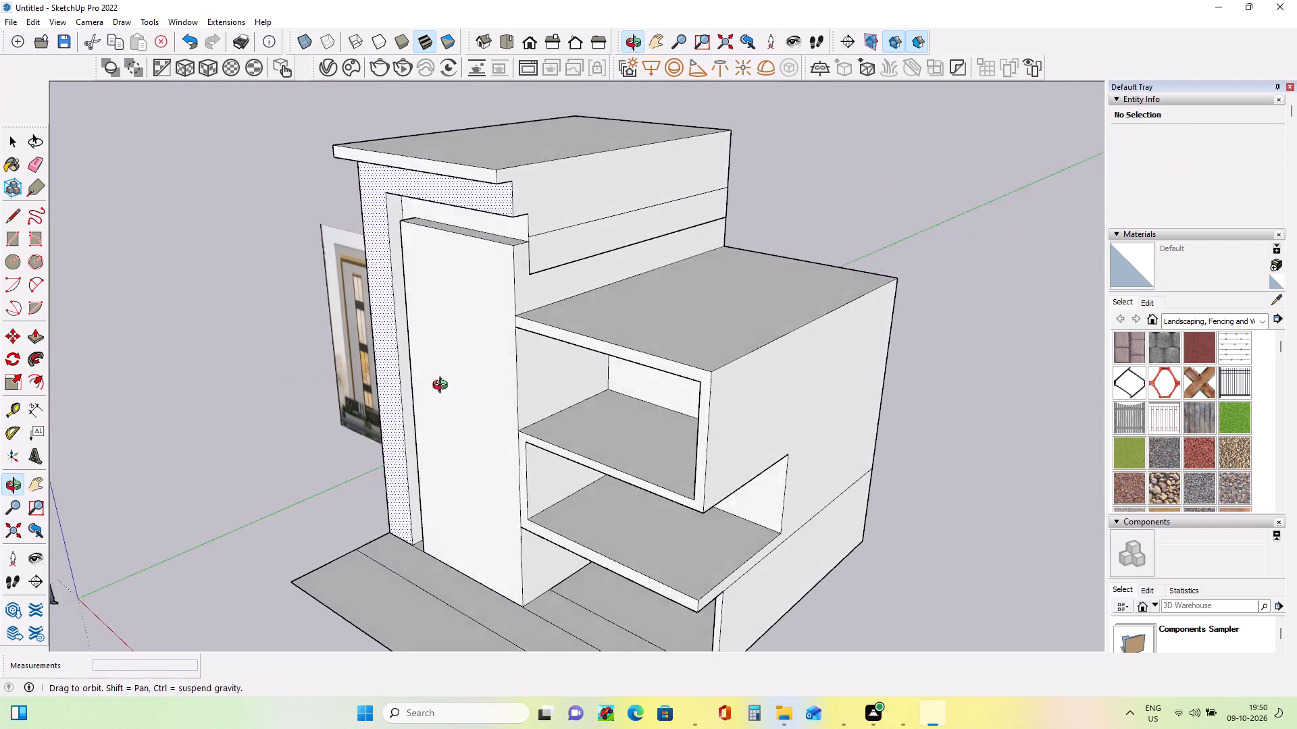
{"action": "middle_click_drag", "start_coordinate": [443, 387], "coordinate": [566, 321]}
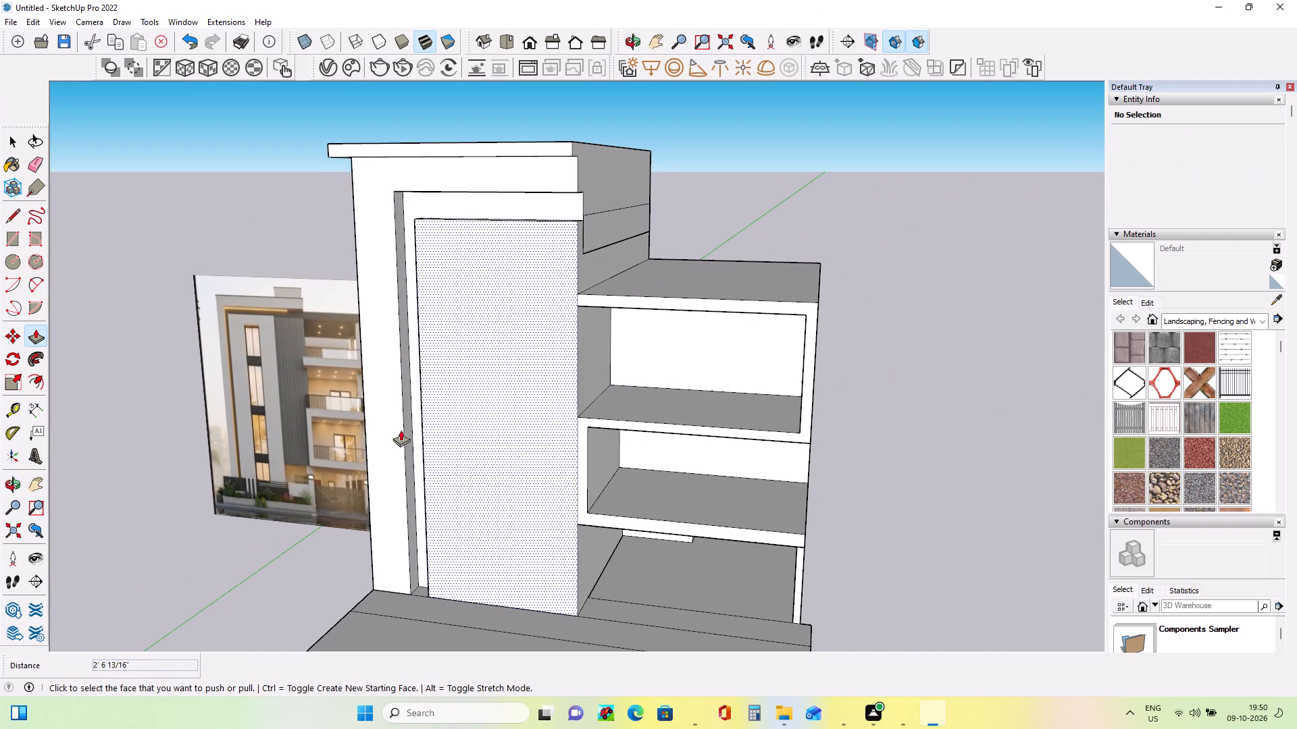
{"action": "middle_click_drag", "start_coordinate": [692, 288], "coordinate": [676, 312]}
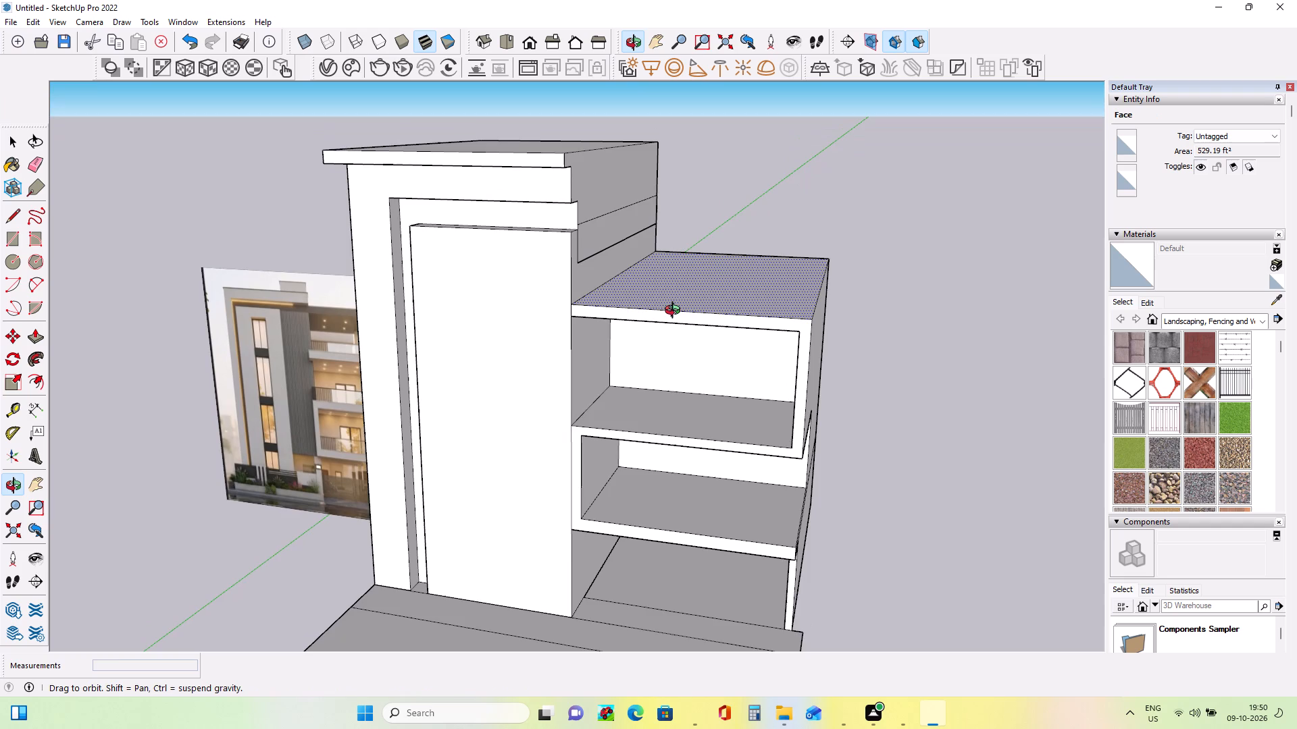
{"action": "middle_click_drag", "start_coordinate": [676, 312], "coordinate": [694, 300]}
{"action": "middle_click_drag", "start_coordinate": [700, 300], "coordinate": [710, 300]}
{"action": "middle_click_drag", "start_coordinate": [743, 329], "coordinate": [594, 350]}
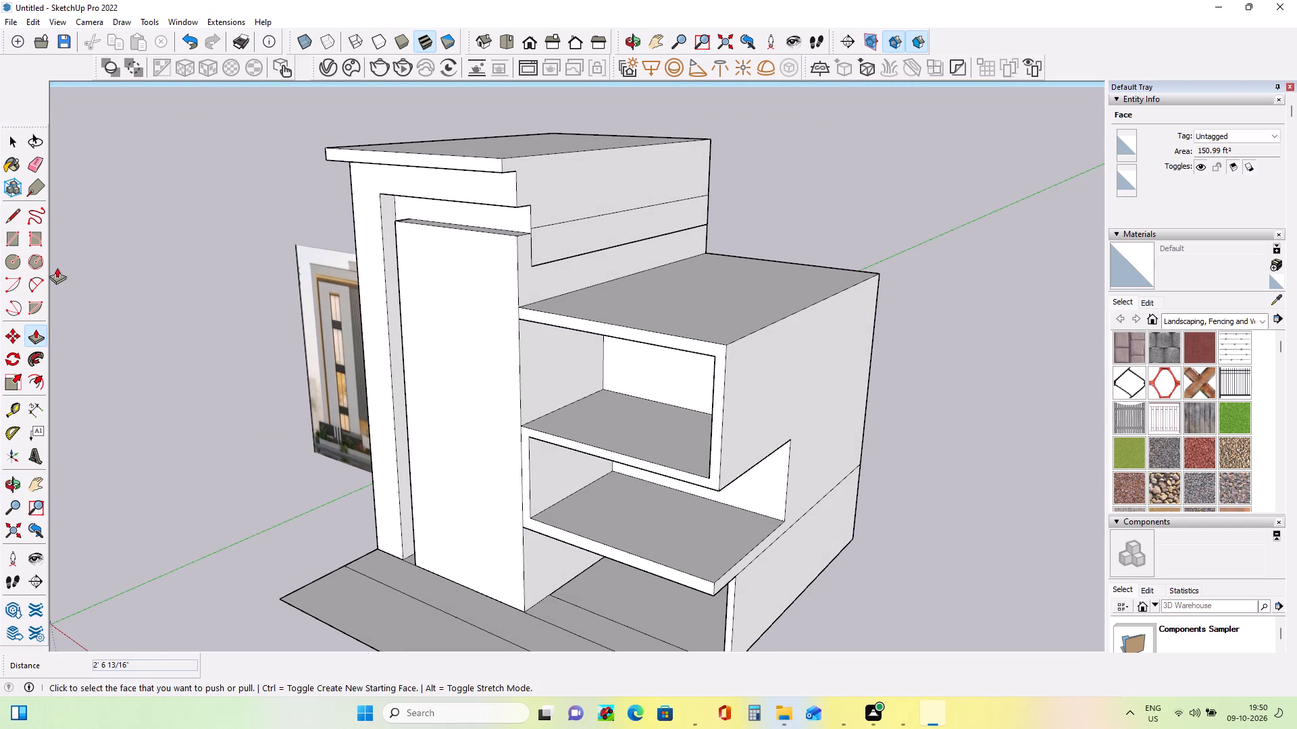
Erase the upper horizontal edge line running across the tall block's side wall above the lower block's roof.
{"action": "left_click", "coordinate": [32, 163]}
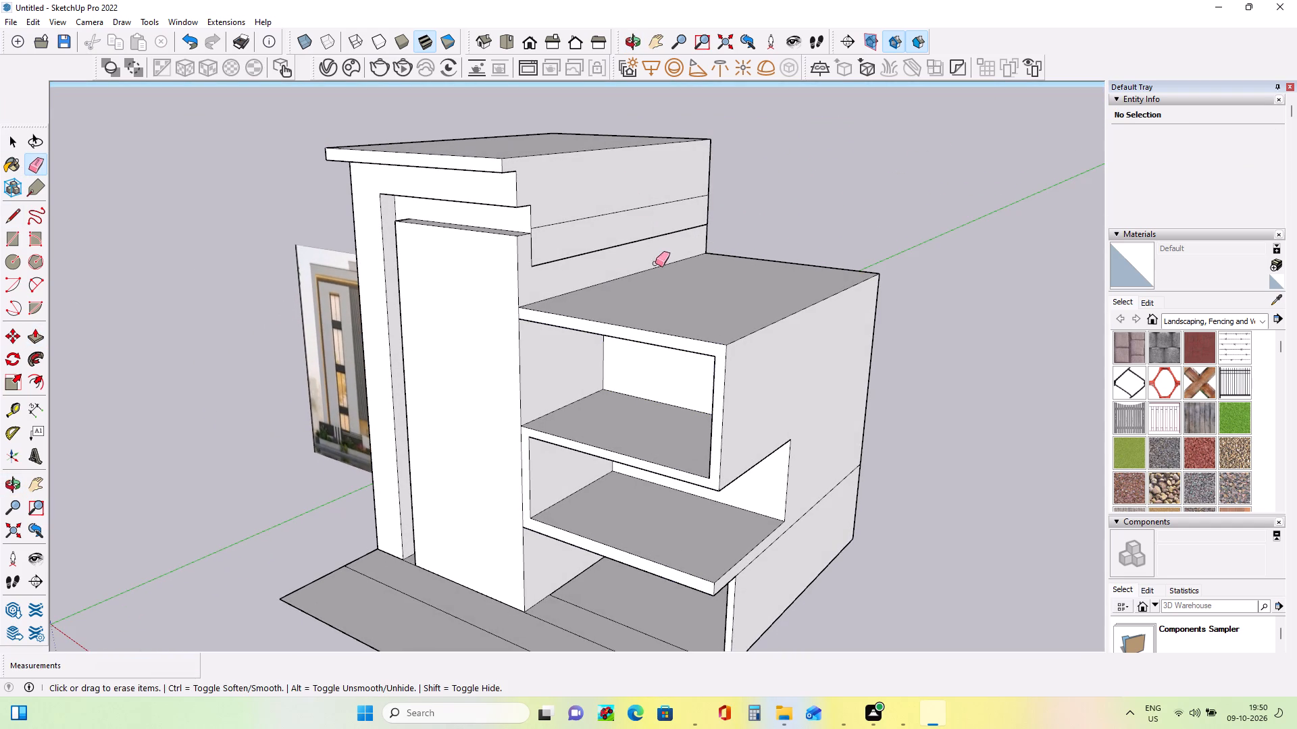
{"action": "middle_click_drag", "start_coordinate": [655, 280], "coordinate": [463, 347]}
{"action": "scroll", "coordinate": [519, 247], "scroll_direction": "up", "scroll_amount": 7}
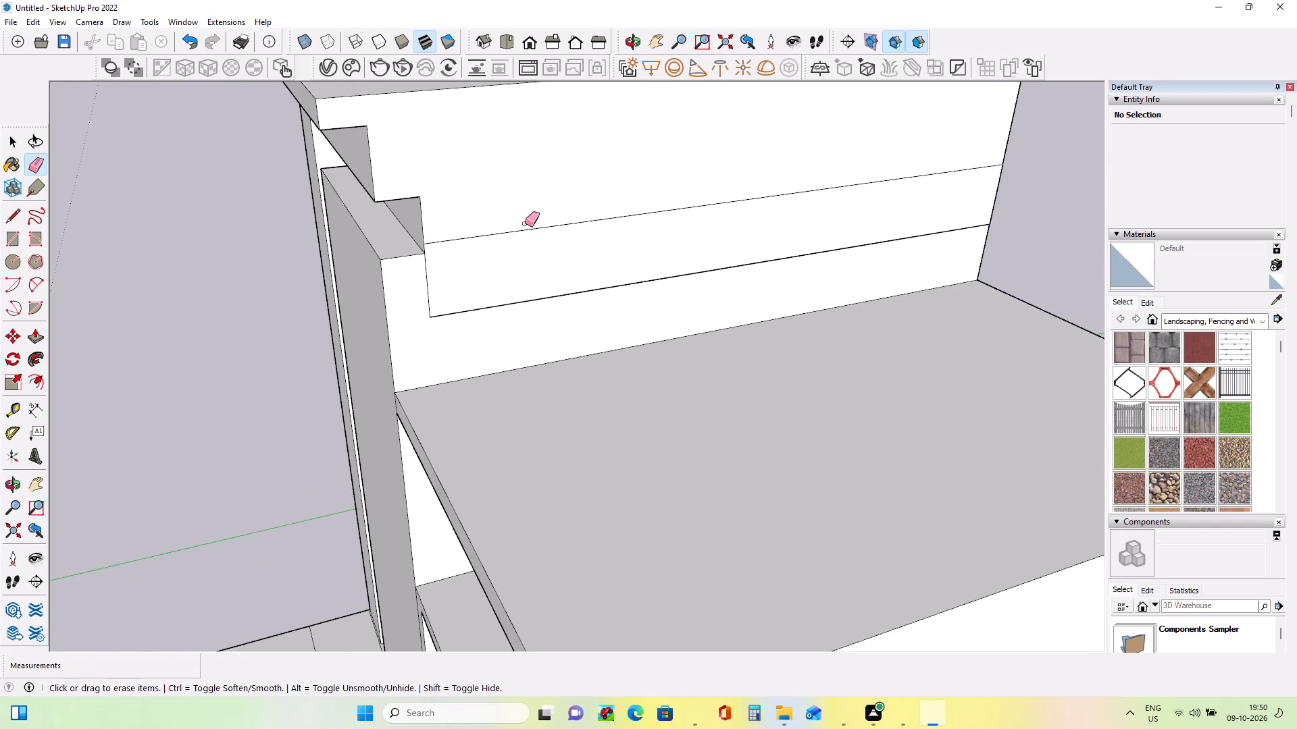
{"action": "left_click", "coordinate": [526, 228]}
{"action": "middle_click", "coordinate": [569, 328]}
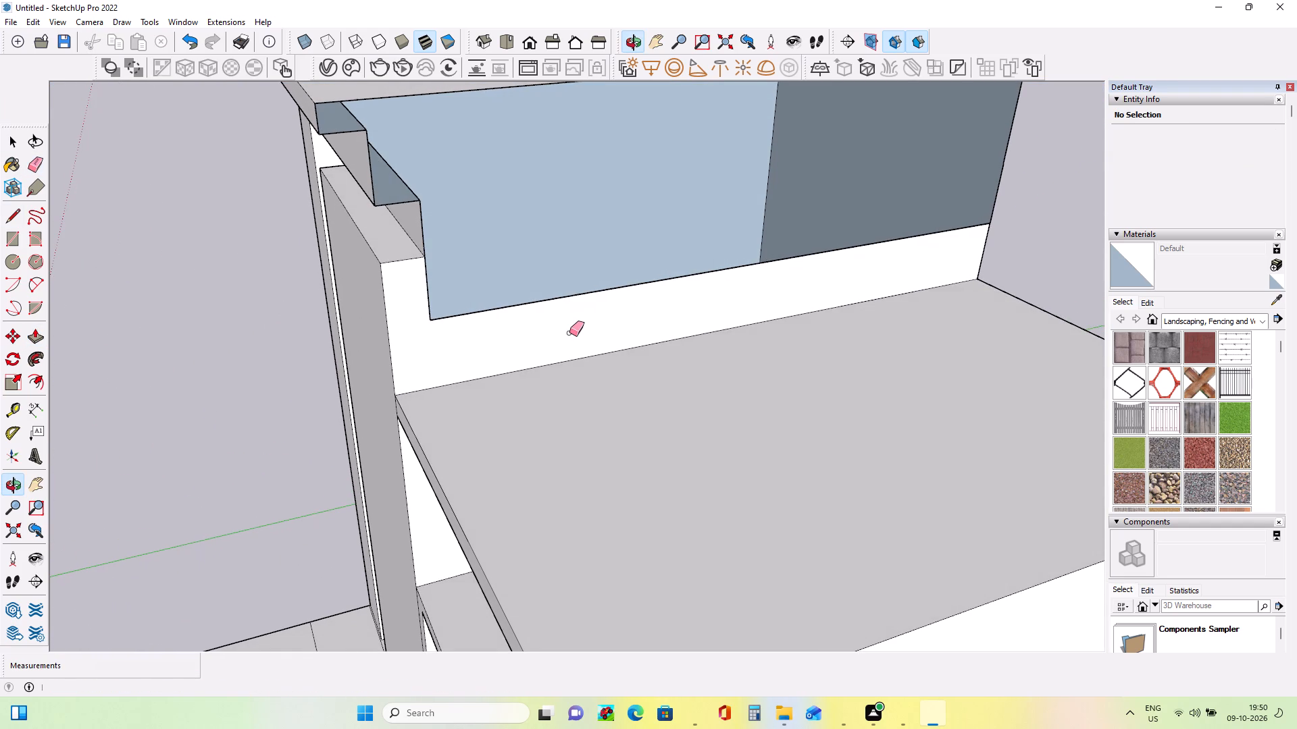
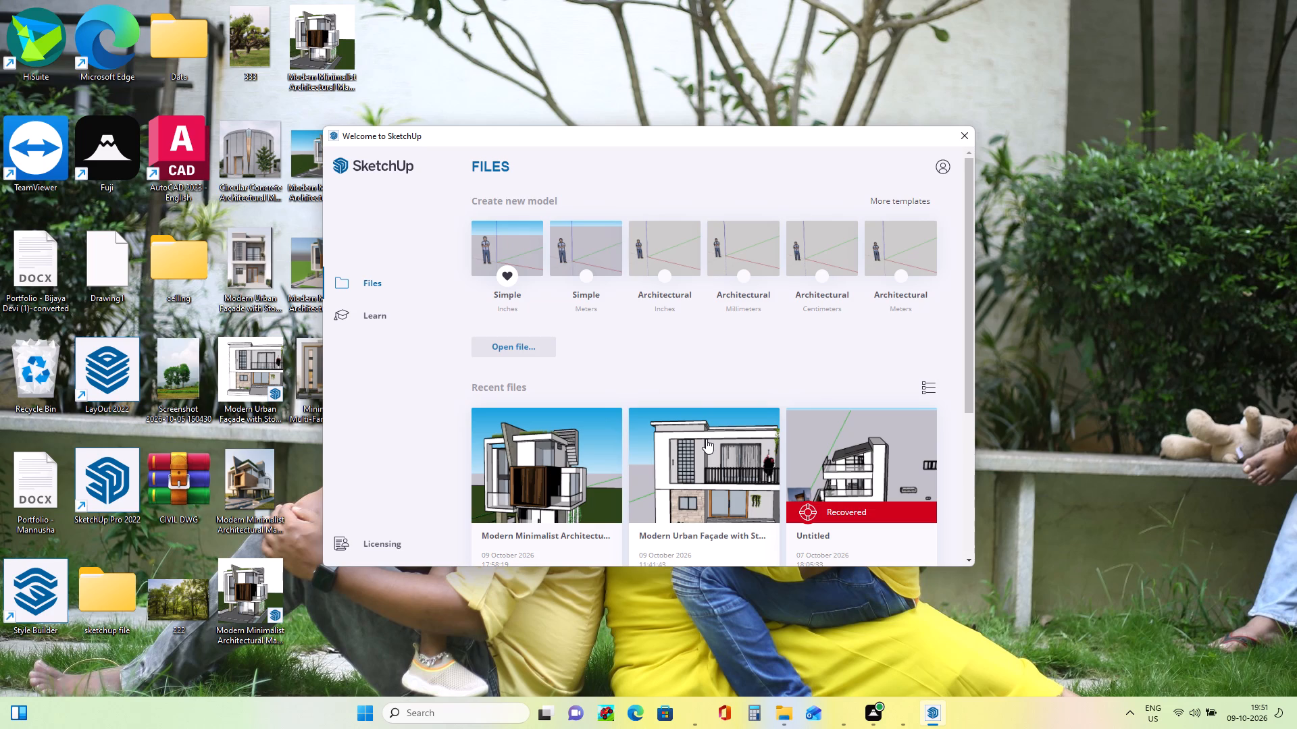
Open the recovered "Untitled" model from the recent files.
{"action": "scroll", "coordinate": [706, 439], "scroll_direction": "down", "scroll_amount": 3, "text": "ctrl"}
{"action": "left_click", "coordinate": [563, 440], "text": "ctrl"}
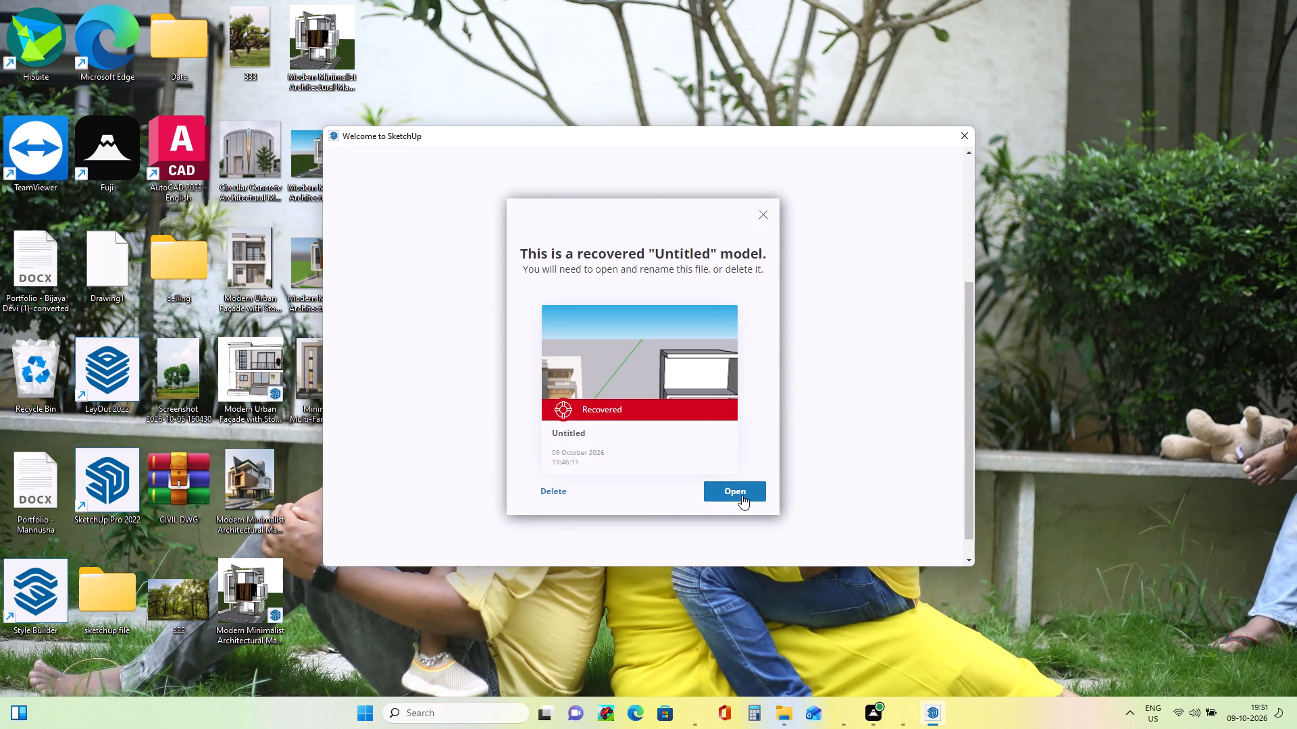
{"action": "left_click", "coordinate": [742, 495], "text": "ctrl"}
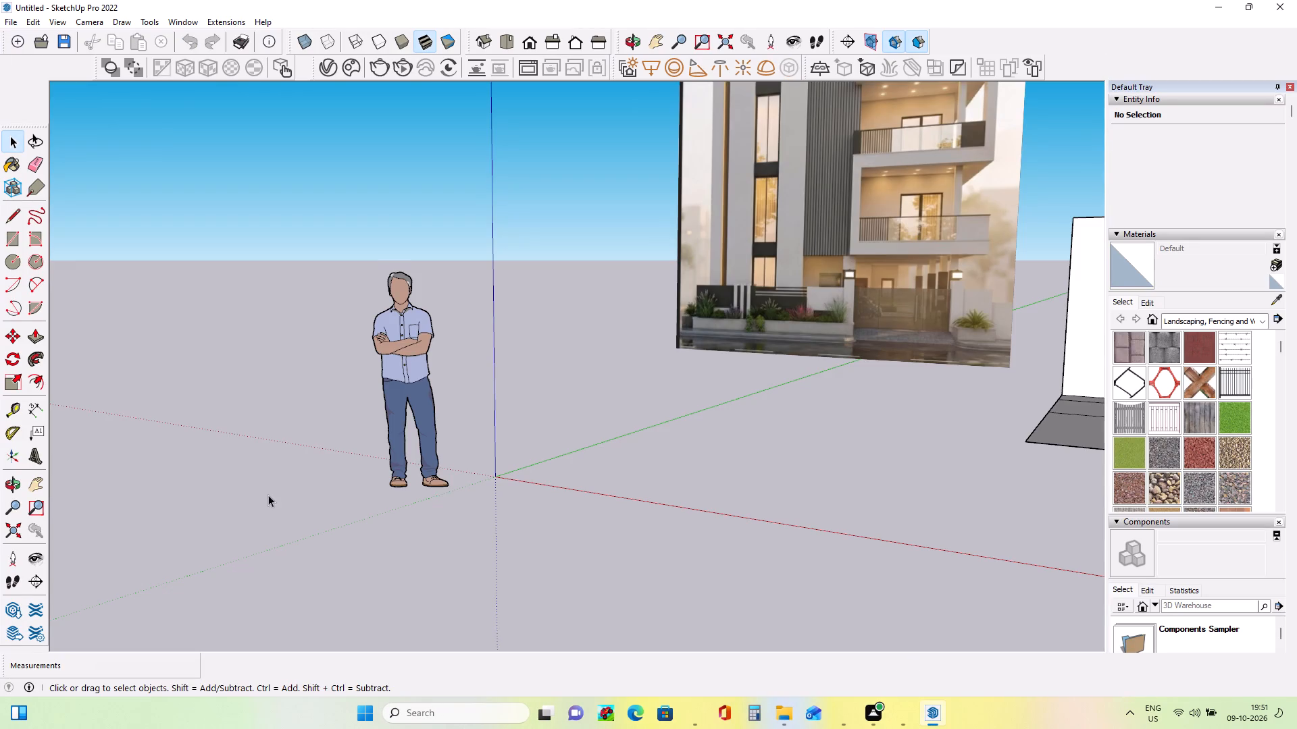
Erase the vertical edge line on the outer side wall of the tall stepped block.
{"action": "scroll", "coordinate": [261, 455], "scroll_direction": "down", "scroll_amount": 10, "text": "ctrl"}
{"action": "middle_click_drag", "start_coordinate": [344, 491], "coordinate": [449, 504], "text": "ctrl"}
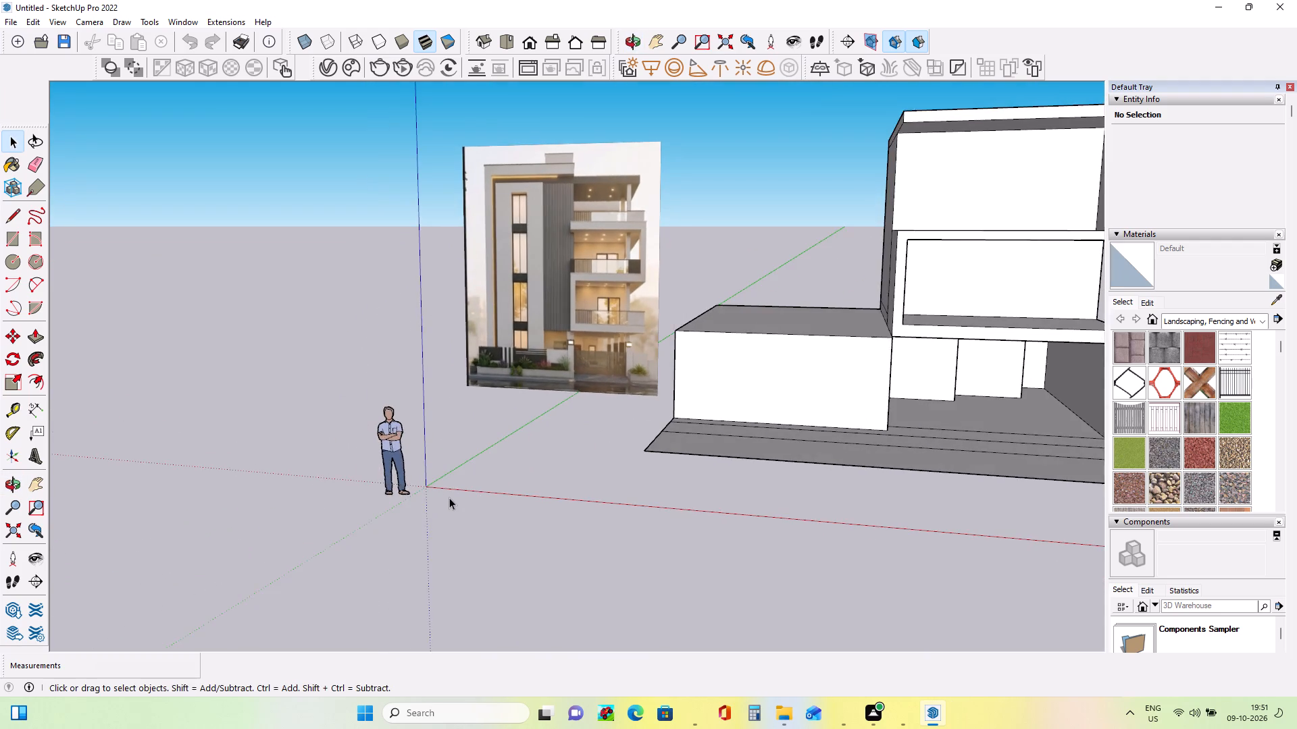
{"action": "scroll", "coordinate": [449, 497], "scroll_direction": "down", "scroll_amount": 6, "text": "ctrl"}
{"action": "left_click", "coordinate": [40, 488], "text": "ctrl"}
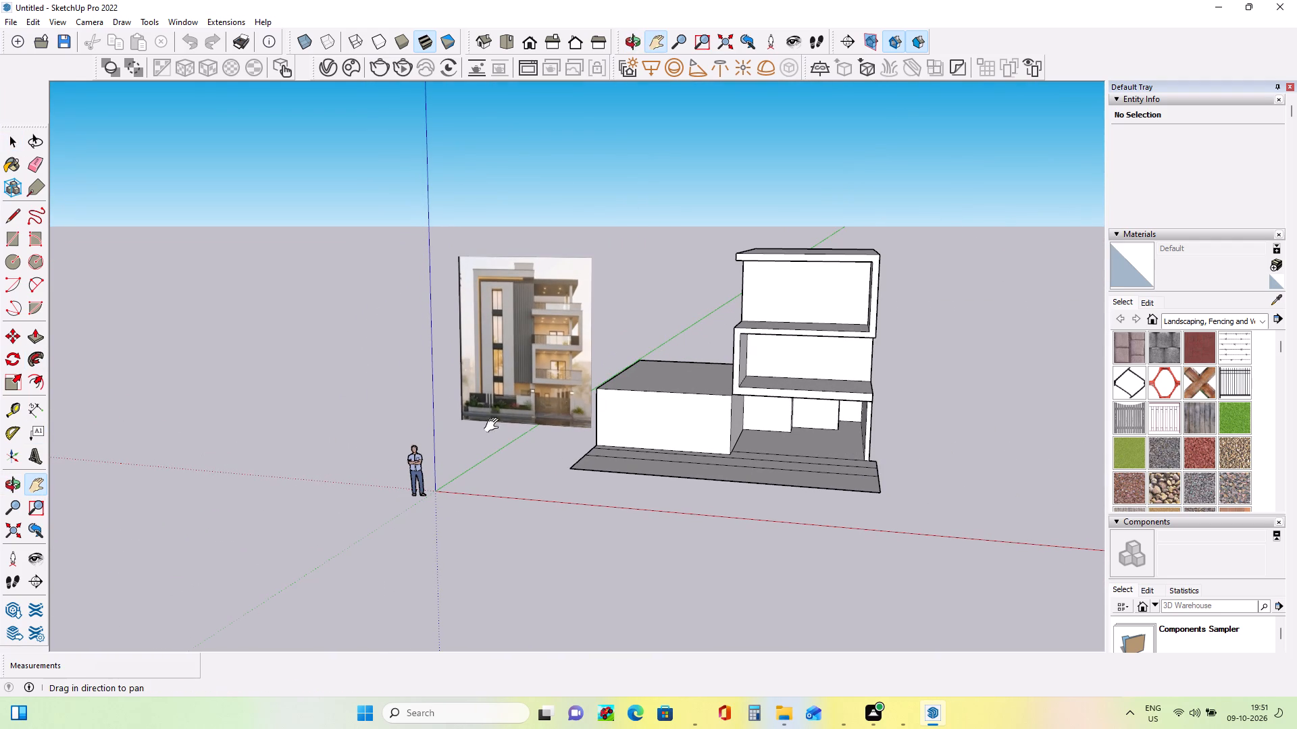
{"action": "left_click_drag", "start_coordinate": [562, 438], "coordinate": [465, 502], "text": "ctrl"}
{"action": "scroll", "coordinate": [674, 492], "scroll_direction": "up", "scroll_amount": 3, "text": "ctrl"}
{"action": "middle_click_drag", "start_coordinate": [704, 517], "coordinate": [511, 508], "text": "ctrl"}
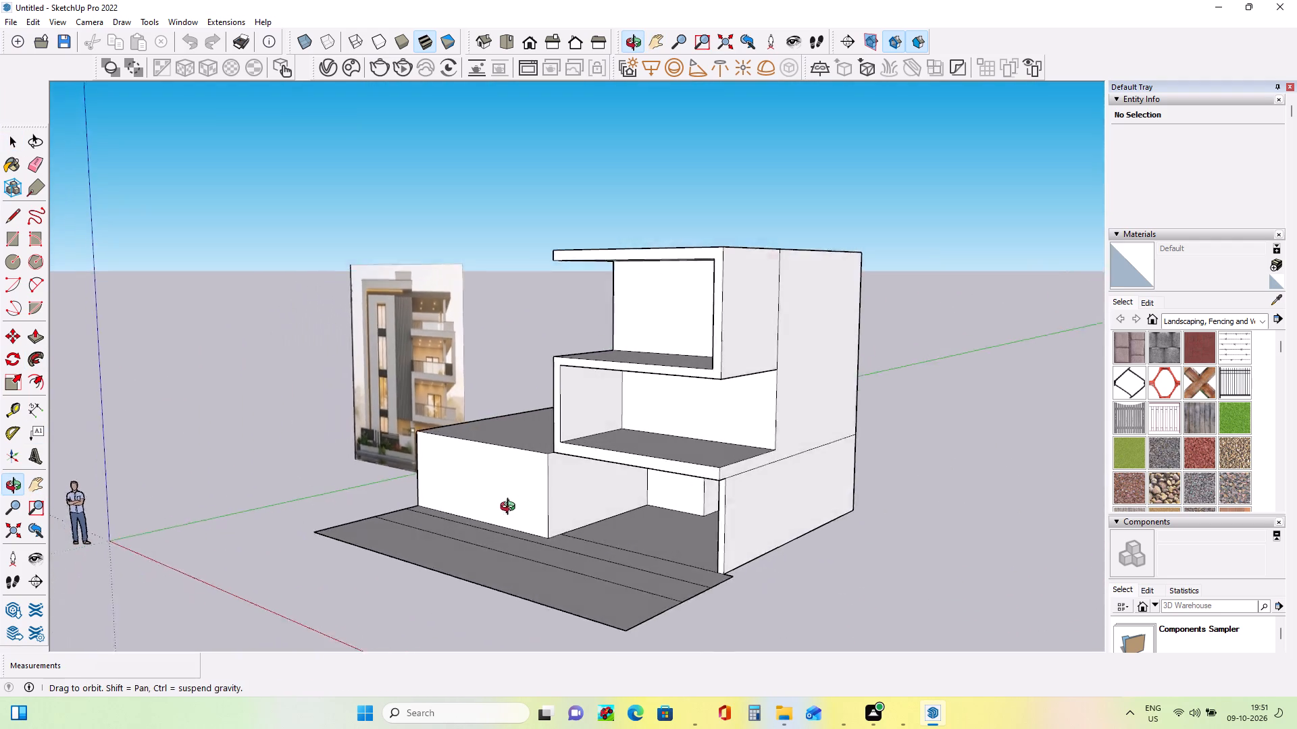
{"action": "middle_click_drag", "start_coordinate": [511, 508], "coordinate": [493, 514], "text": "ctrl"}
{"action": "left_click", "coordinate": [37, 167], "text": "ctrl"}
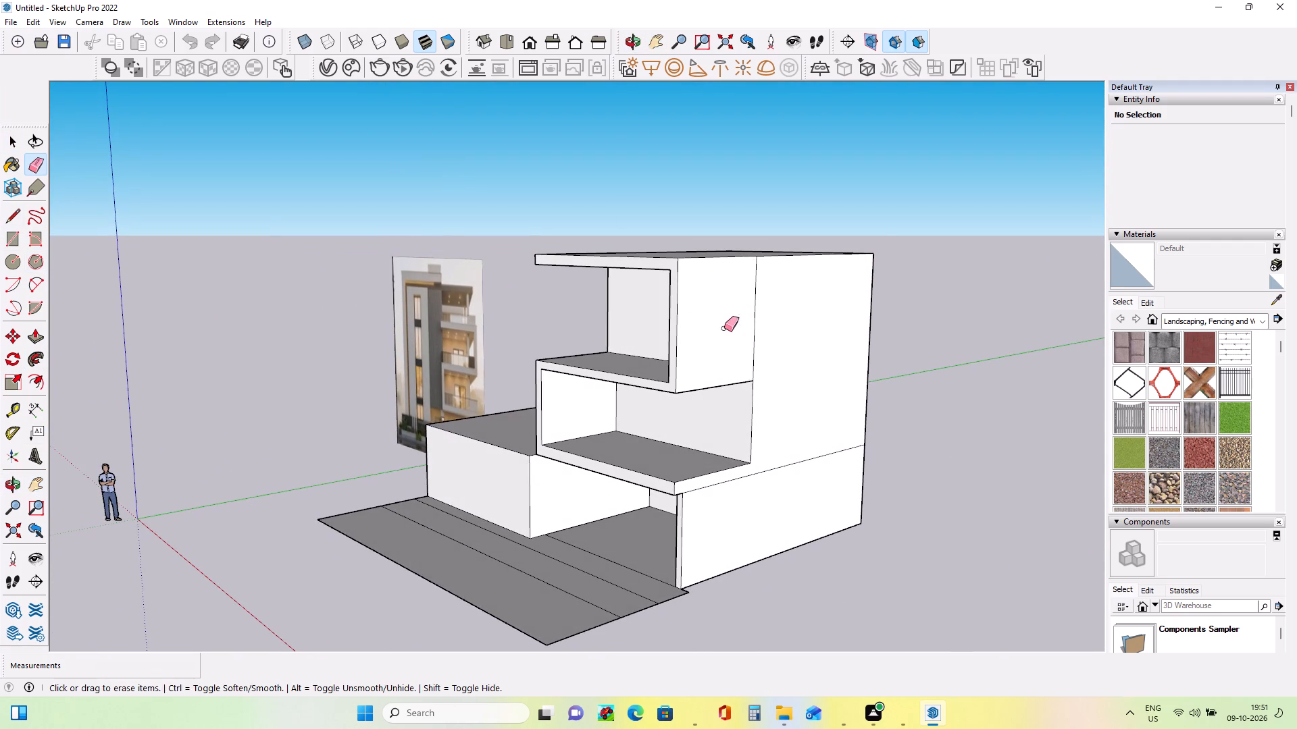
{"action": "left_click_drag", "start_coordinate": [755, 327], "coordinate": [773, 327], "text": "ctrl"}
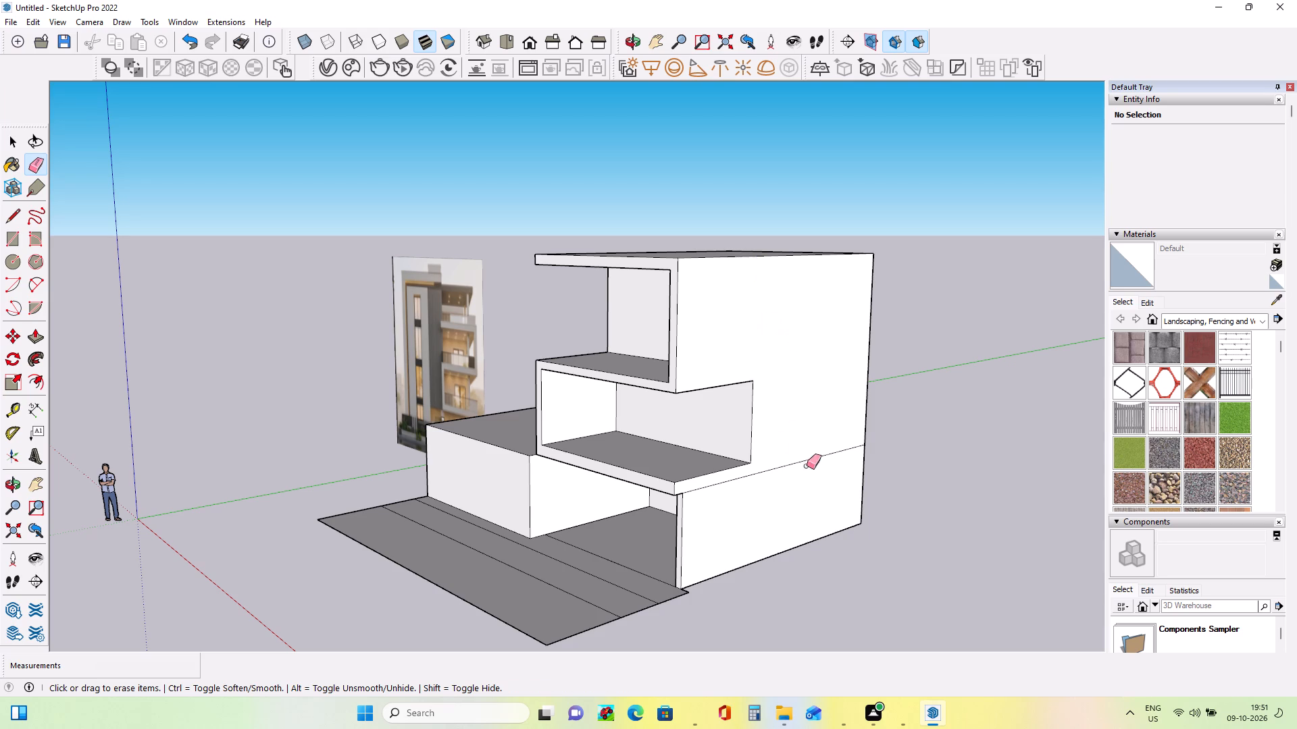
Push/Pull the lower front block's roof upward, first level with the stepped block's roof and further above it to form the tower.
{"action": "middle_click_drag", "start_coordinate": [849, 479], "coordinate": [1048, 491], "text": "ctrl"}
{"action": "middle_click_drag", "start_coordinate": [719, 500], "coordinate": [779, 539], "text": "ctrl"}
{"action": "middle_click_drag", "start_coordinate": [509, 501], "coordinate": [526, 517], "text": "ctrl"}
{"action": "scroll", "coordinate": [636, 488], "scroll_direction": "down", "scroll_amount": 3, "text": "ctrl"}
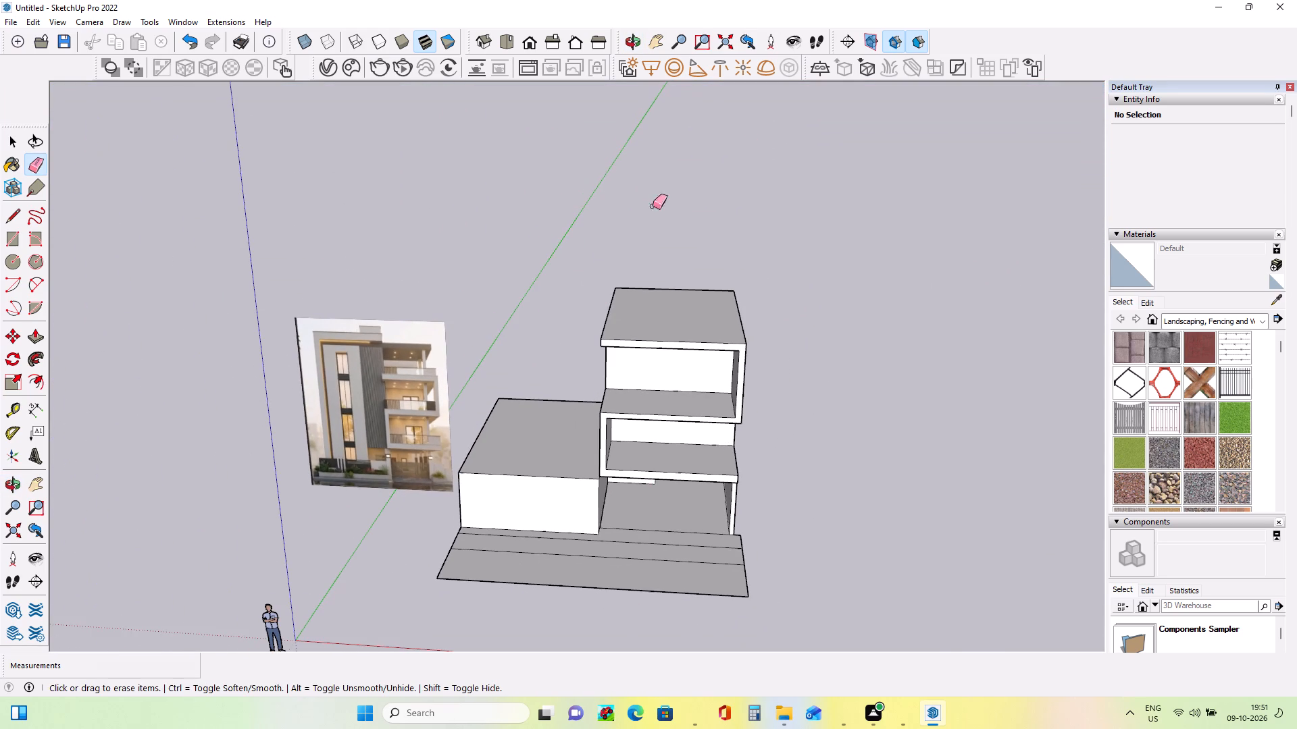
{"action": "middle_click_drag", "start_coordinate": [557, 469], "coordinate": [614, 467], "text": "ctrl"}
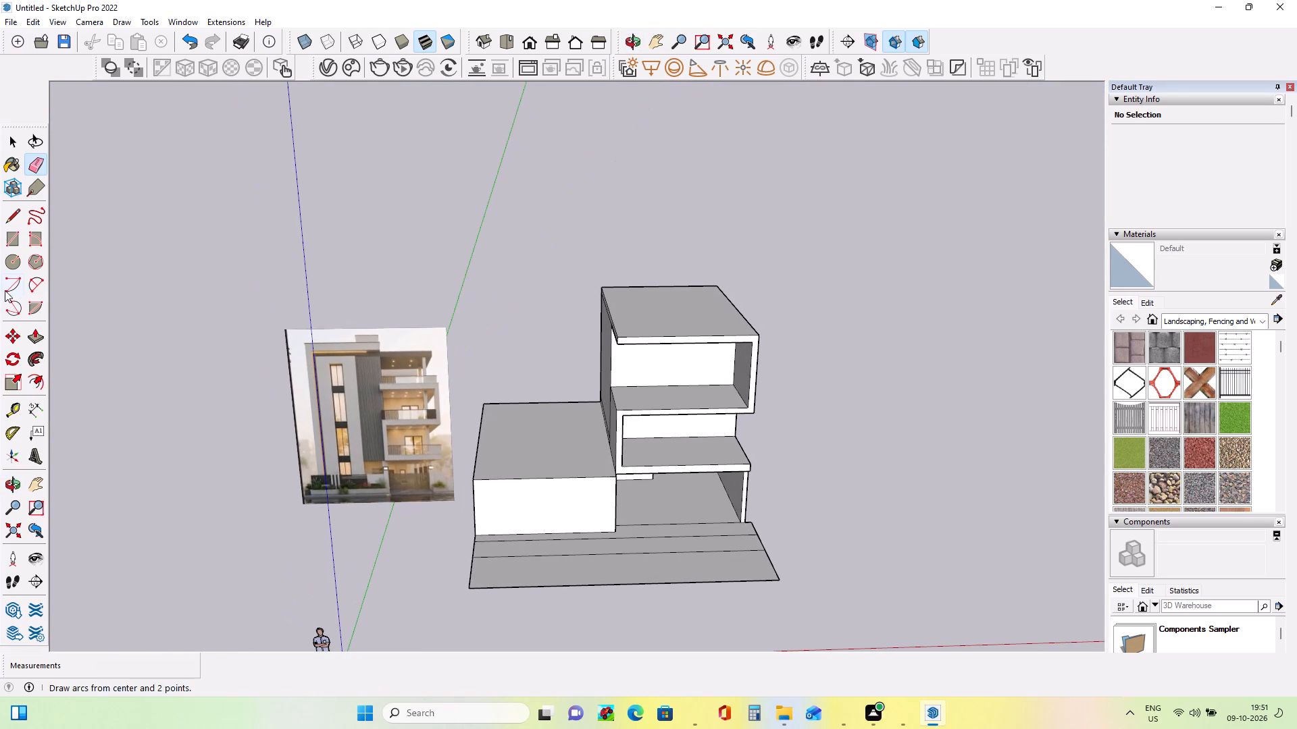
{"action": "left_click", "coordinate": [37, 335], "text": "ctrl"}
{"action": "left_click", "coordinate": [572, 450], "text": "ctrl"}
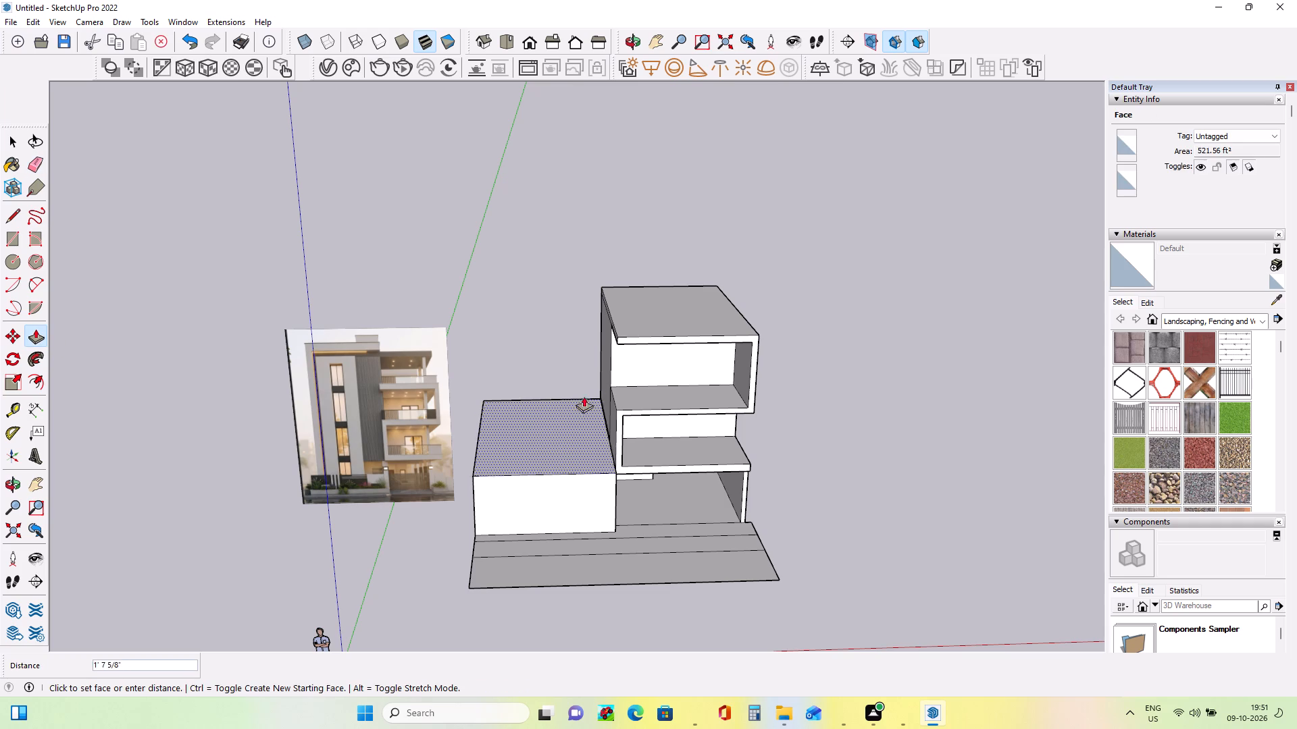
{"action": "left_click", "coordinate": [614, 294], "text": "ctrl"}
{"action": "left_click", "coordinate": [549, 308], "text": "ctrl"}
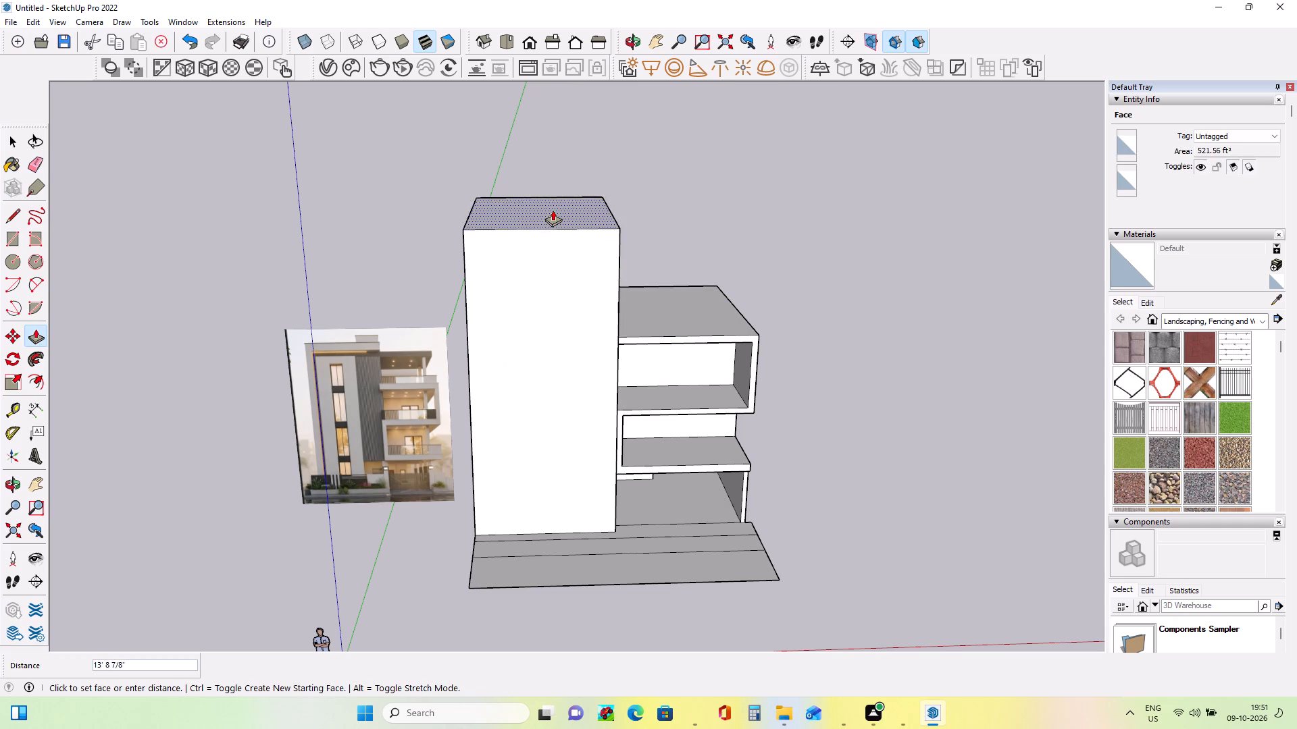
{"action": "left_click", "coordinate": [550, 190], "text": "ctrl"}
Erase the vertical edge lines on the tower's side wall above the stepped block's roof.
{"action": "middle_click_drag", "start_coordinate": [642, 445], "coordinate": [593, 362], "text": "ctrl"}
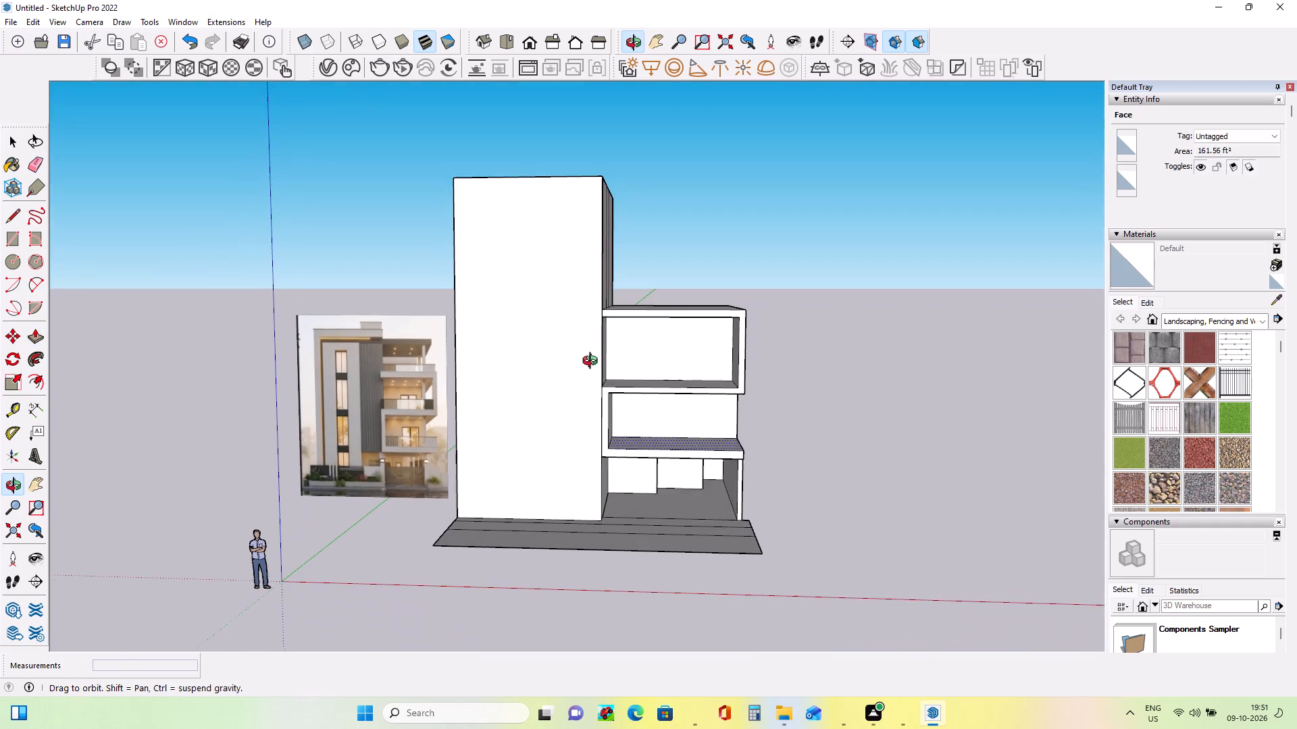
{"action": "middle_click_drag", "start_coordinate": [593, 362], "coordinate": [599, 375], "text": "ctrl"}
{"action": "middle_click_drag", "start_coordinate": [732, 398], "coordinate": [644, 411], "text": "ctrl"}
{"action": "left_click", "coordinate": [32, 161], "text": "ctrl"}
{"action": "middle_click_drag", "start_coordinate": [636, 372], "coordinate": [442, 431], "text": "ctrl"}
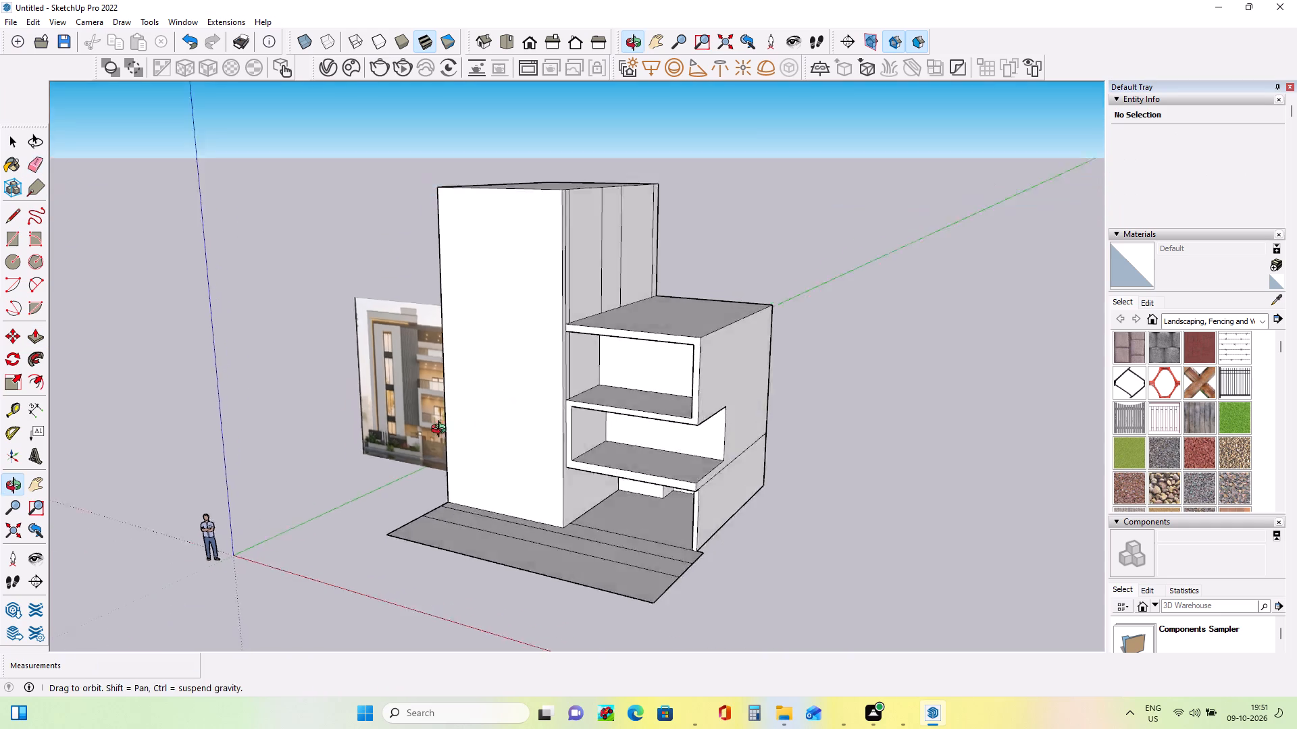
{"action": "middle_click_drag", "start_coordinate": [442, 431], "coordinate": [382, 448], "text": "ctrl"}
{"action": "scroll", "coordinate": [510, 294], "scroll_direction": "up", "scroll_amount": 3, "text": "ctrl"}
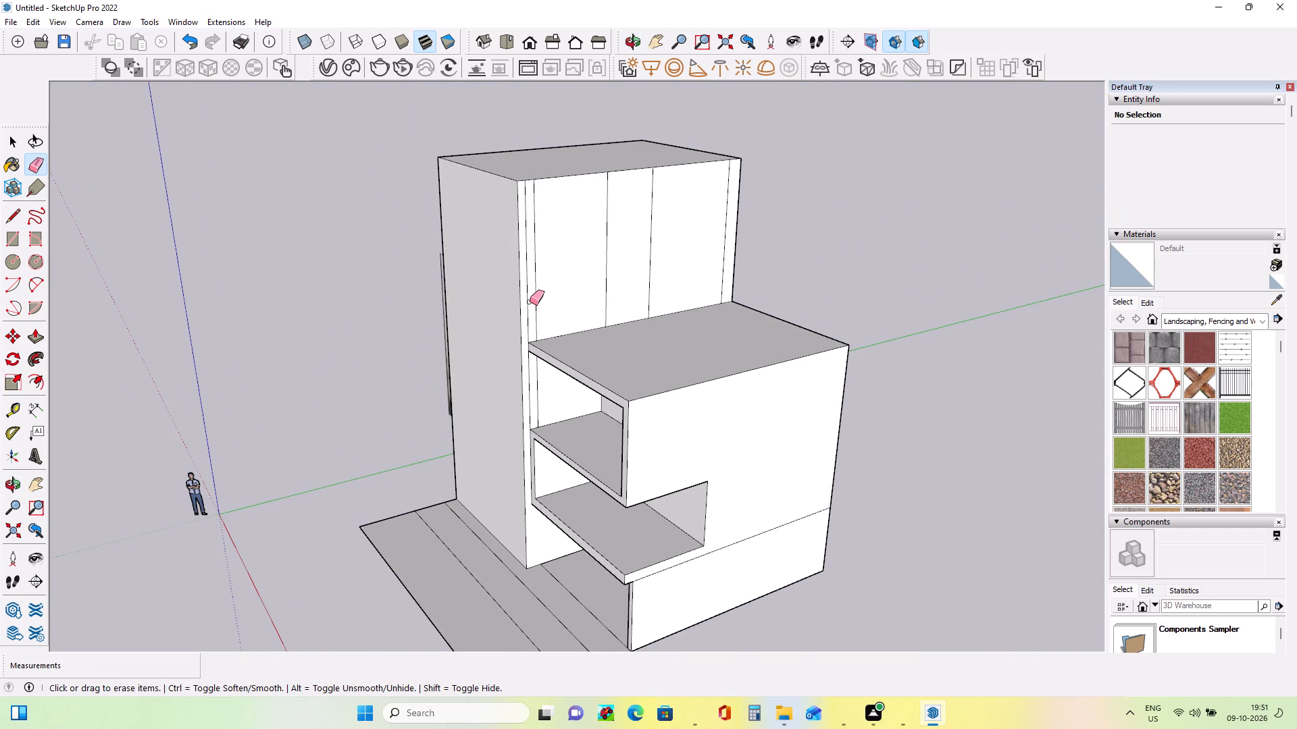
{"action": "left_click_drag", "start_coordinate": [530, 302], "coordinate": [557, 297], "text": "ctrl"}
{"action": "left_click_drag", "start_coordinate": [605, 281], "coordinate": [672, 264], "text": "ctrl"}
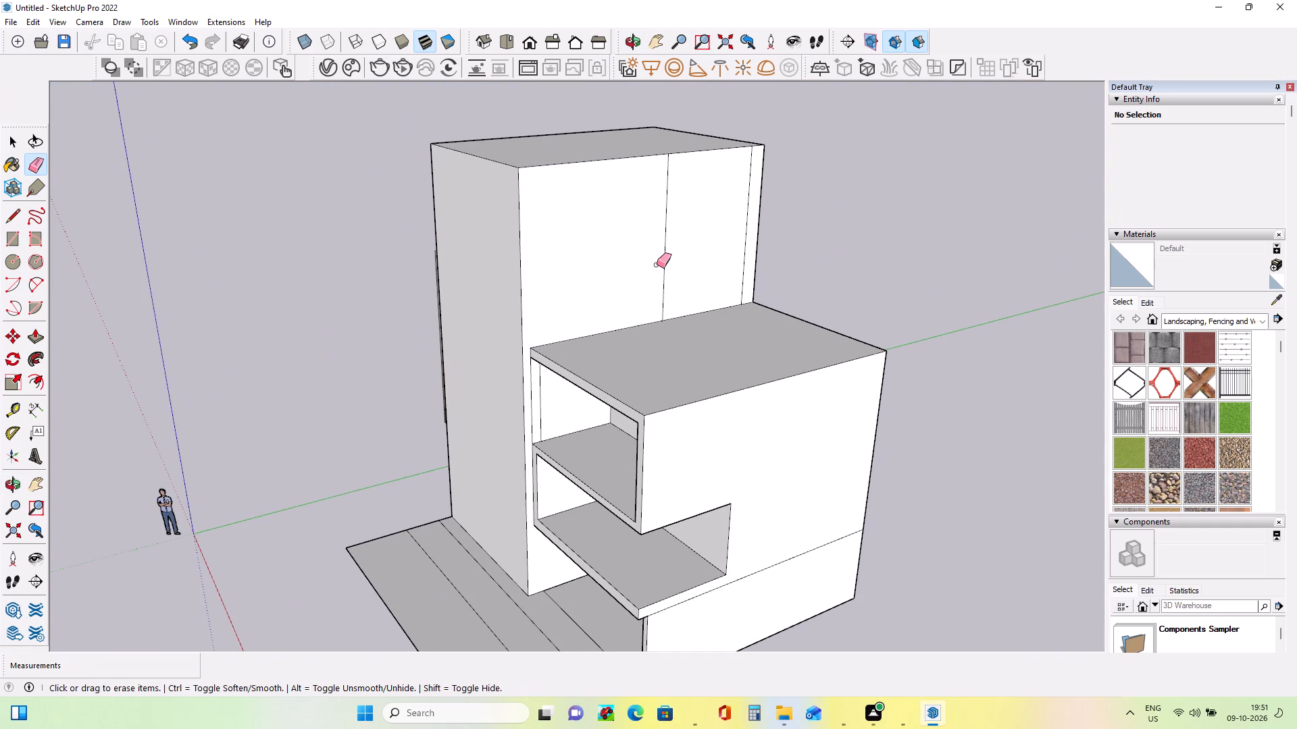
{"action": "left_click_drag", "start_coordinate": [657, 265], "coordinate": [686, 252], "text": "ctrl"}
{"action": "left_click", "coordinate": [746, 242], "text": "ctrl"}
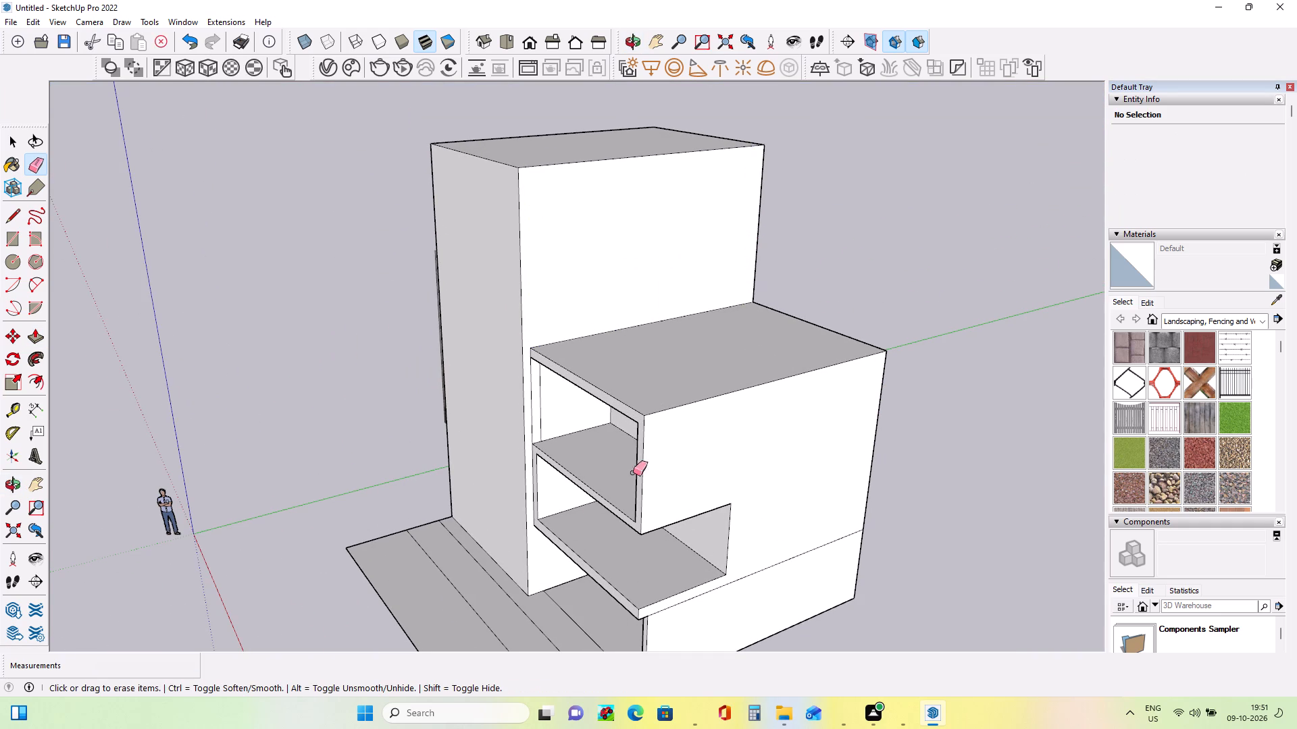
Erase the vertical edge line on the tower's side wall inside the stepped block's top opening.
{"action": "scroll", "coordinate": [546, 540], "scroll_direction": "down", "scroll_amount": 3, "text": "ctrl"}
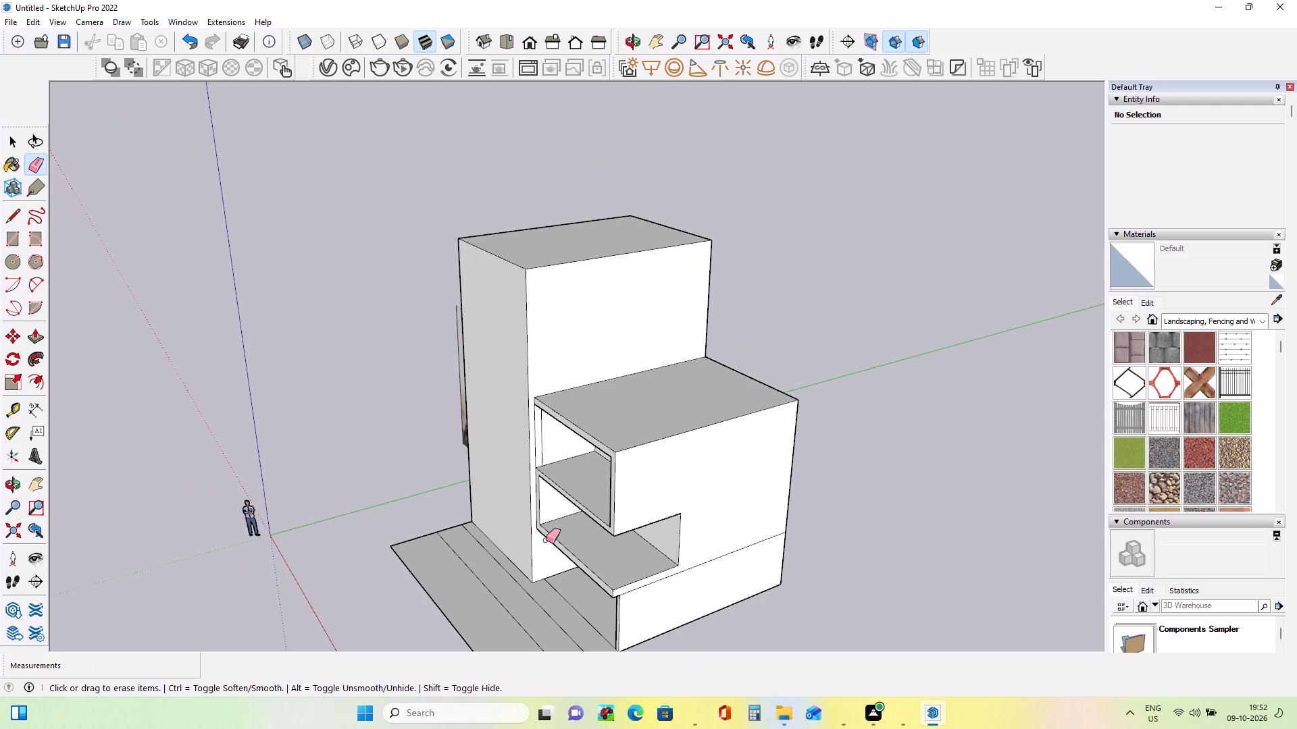
{"action": "scroll", "coordinate": [506, 440], "scroll_direction": "up", "scroll_amount": 10, "text": "ctrl"}
{"action": "scroll", "coordinate": [539, 447], "scroll_direction": "down", "scroll_amount": 1, "text": "ctrl"}
{"action": "scroll", "coordinate": [539, 447], "scroll_direction": "up", "scroll_amount": 6, "text": "ctrl"}
{"action": "left_click_drag", "start_coordinate": [540, 443], "coordinate": [576, 432], "text": "ctrl"}
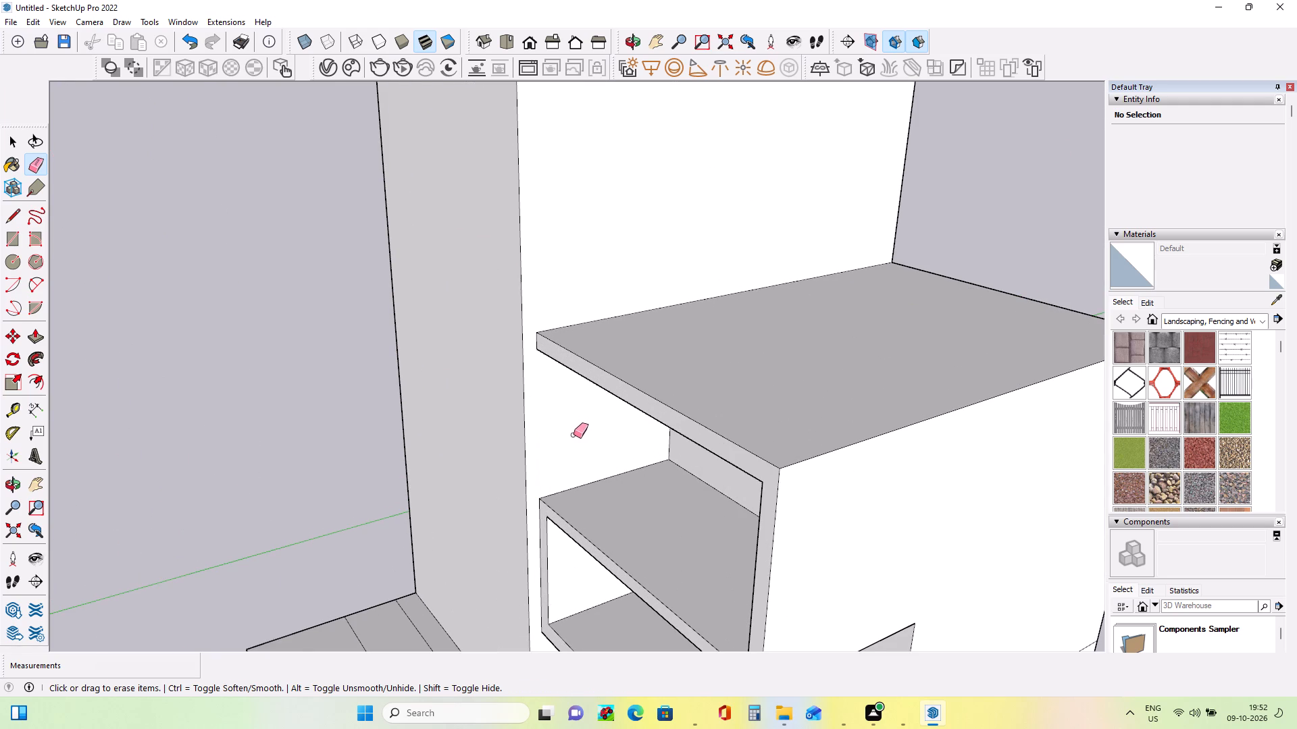
Push/Pull the front face of the stepped block's balcony bands outward about 9 7/8".
{"action": "scroll", "coordinate": [574, 432], "scroll_direction": "down", "scroll_amount": 12, "text": "ctrl"}
{"action": "middle_click_drag", "start_coordinate": [592, 439], "coordinate": [727, 439], "text": "ctrl"}
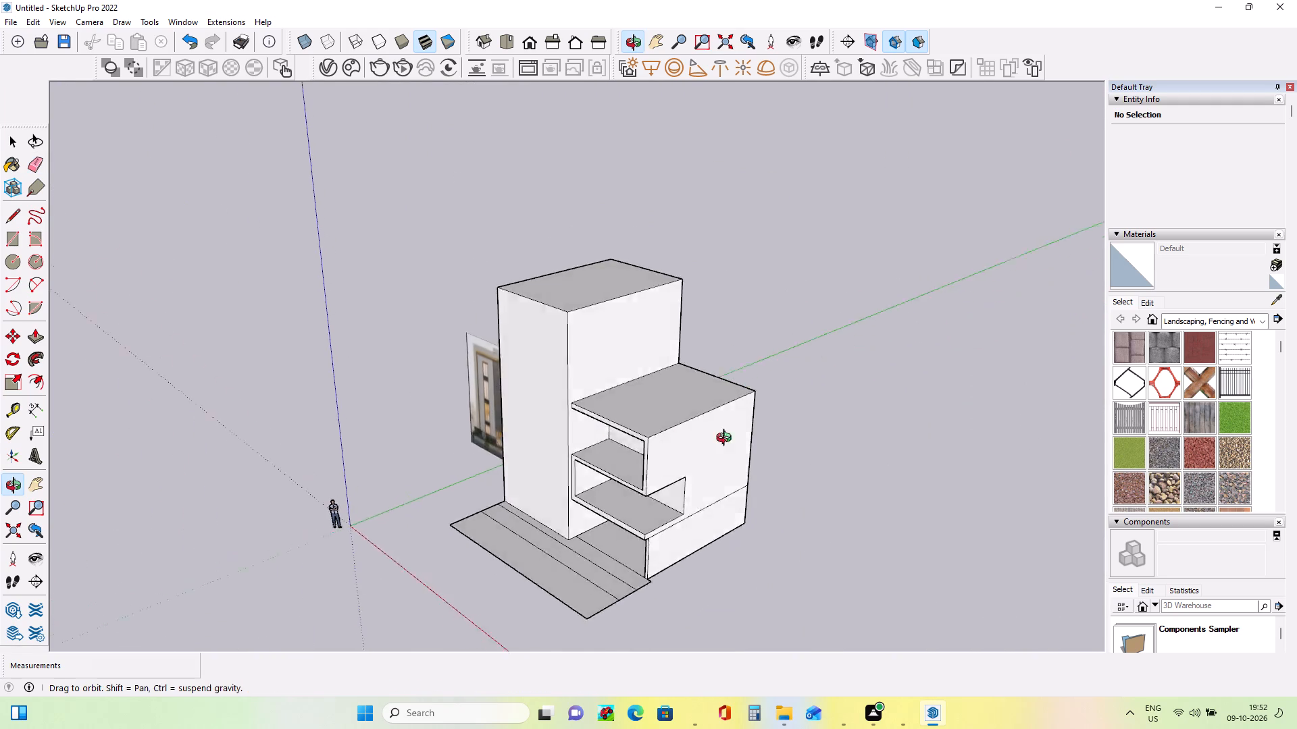
{"action": "middle_click_drag", "start_coordinate": [727, 439], "coordinate": [786, 426], "text": "ctrl"}
{"action": "middle_click_drag", "start_coordinate": [626, 504], "coordinate": [760, 487], "text": "ctrl"}
{"action": "scroll", "coordinate": [644, 443], "scroll_direction": "up", "scroll_amount": 4, "text": "ctrl"}
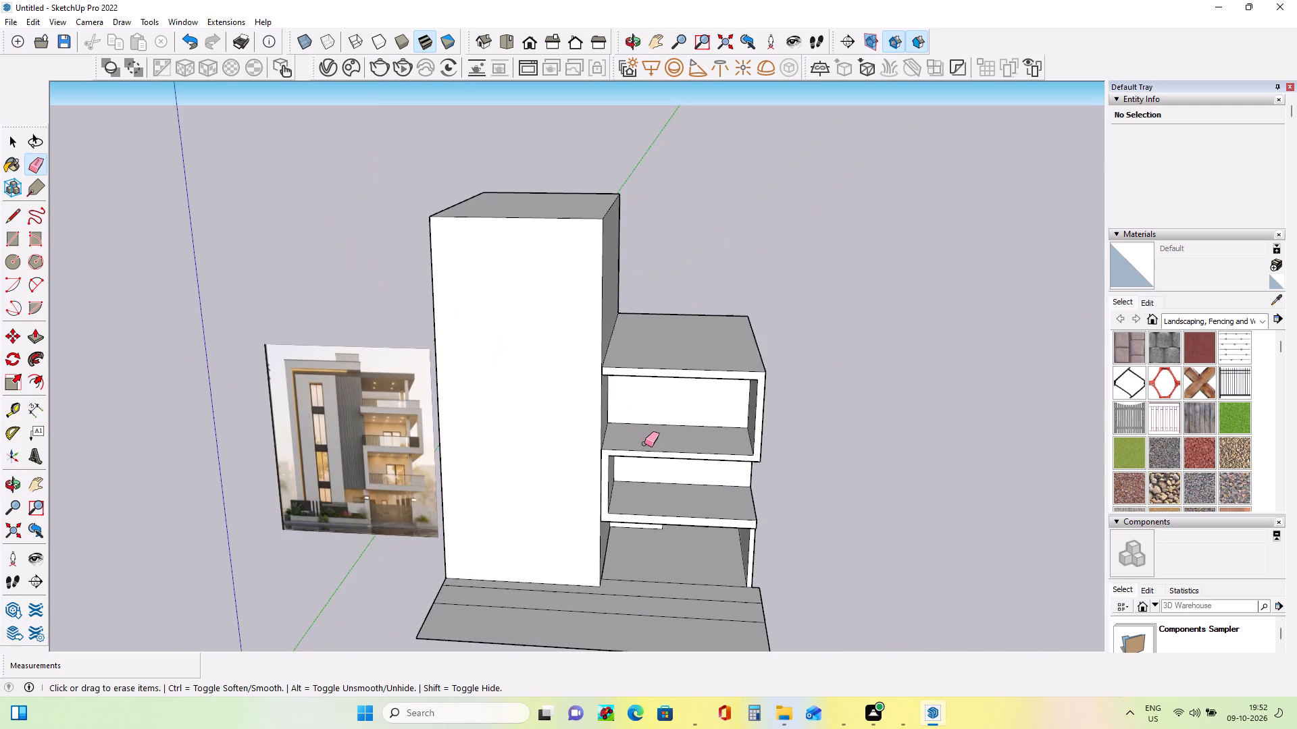
{"action": "scroll", "coordinate": [646, 442], "scroll_direction": "up", "scroll_amount": 2, "text": "ctrl"}
{"action": "middle_click_drag", "start_coordinate": [668, 451], "coordinate": [695, 461], "text": "ctrl"}
{"action": "scroll", "coordinate": [695, 461], "scroll_direction": "down", "scroll_amount": 2, "text": "ctrl"}
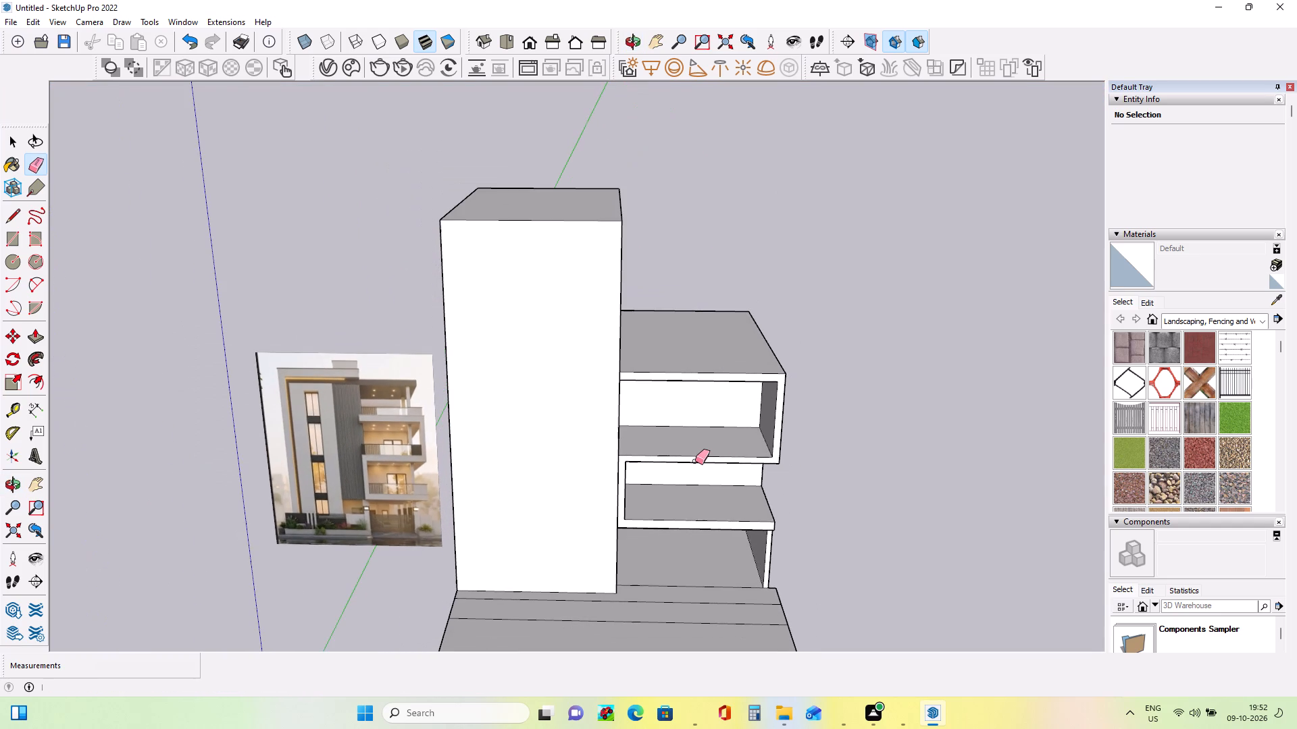
{"action": "left_click", "coordinate": [34, 335], "text": "ctrl"}
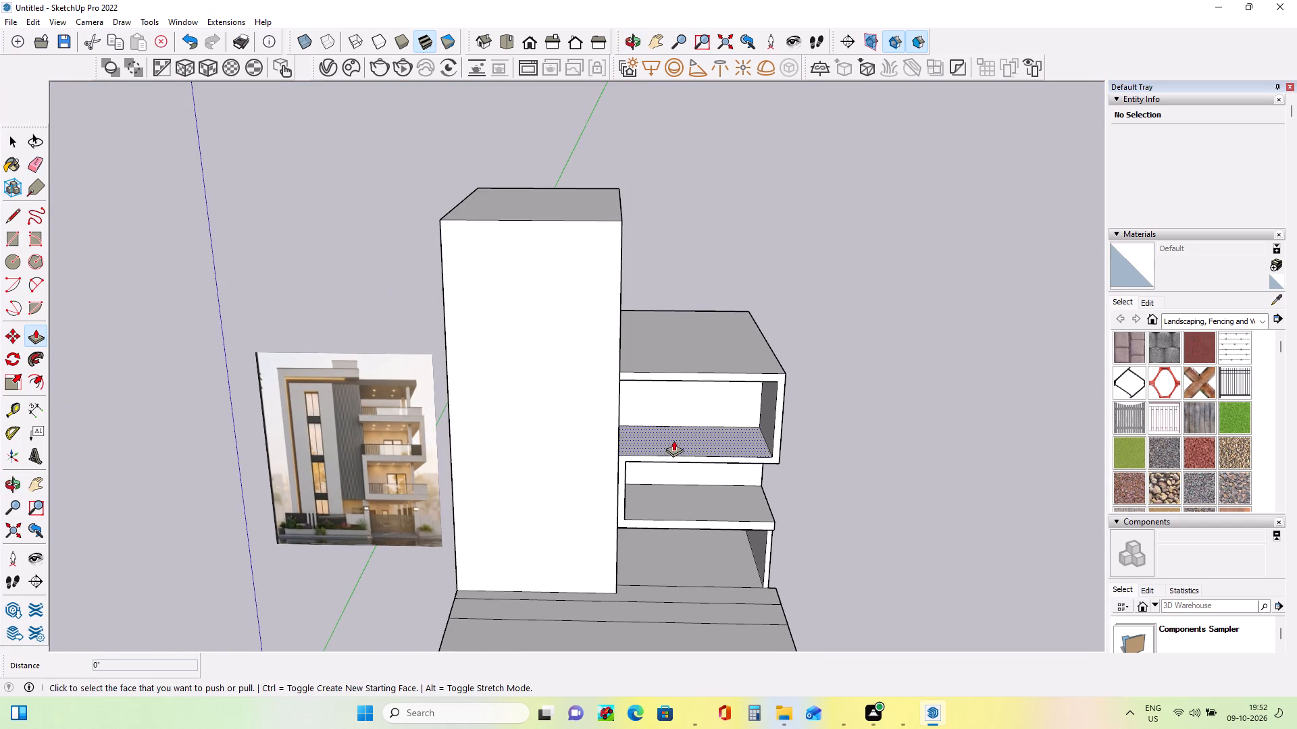
{"action": "left_click", "coordinate": [669, 461], "text": "ctrl"}
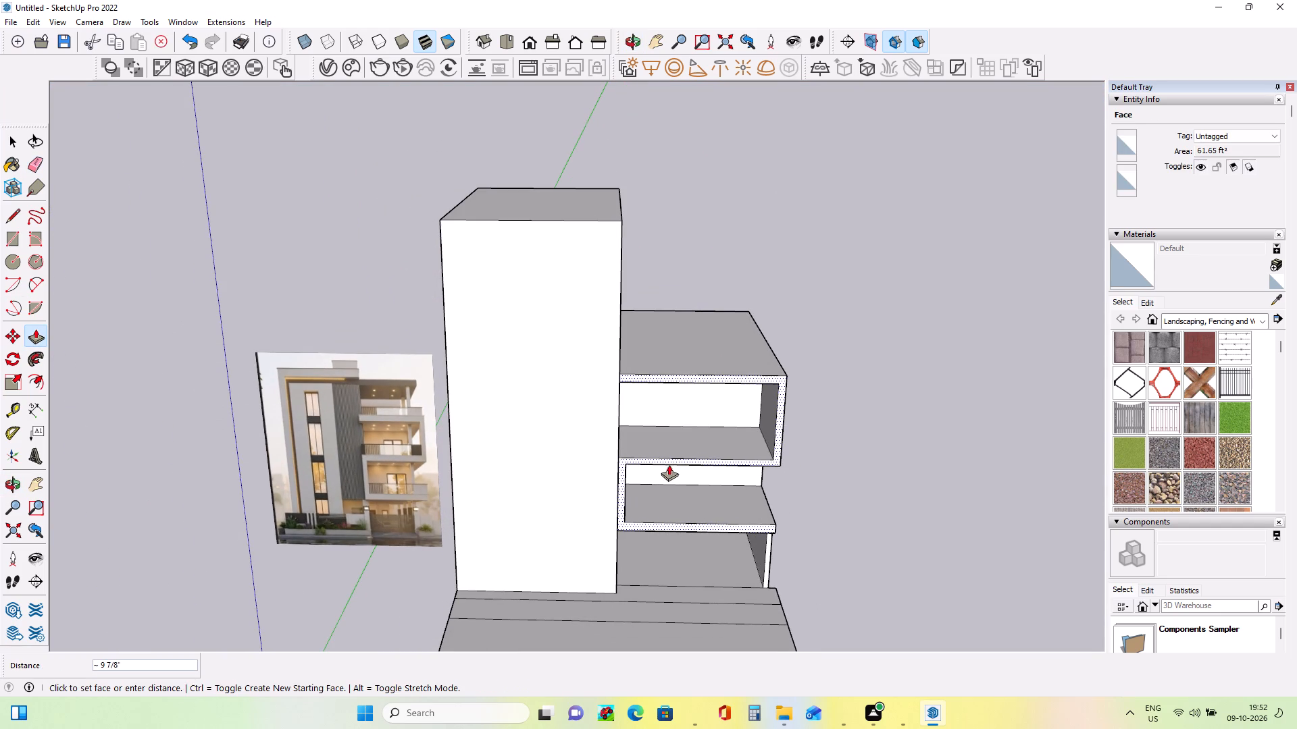
{"action": "left_click", "coordinate": [669, 467], "text": "ctrl"}
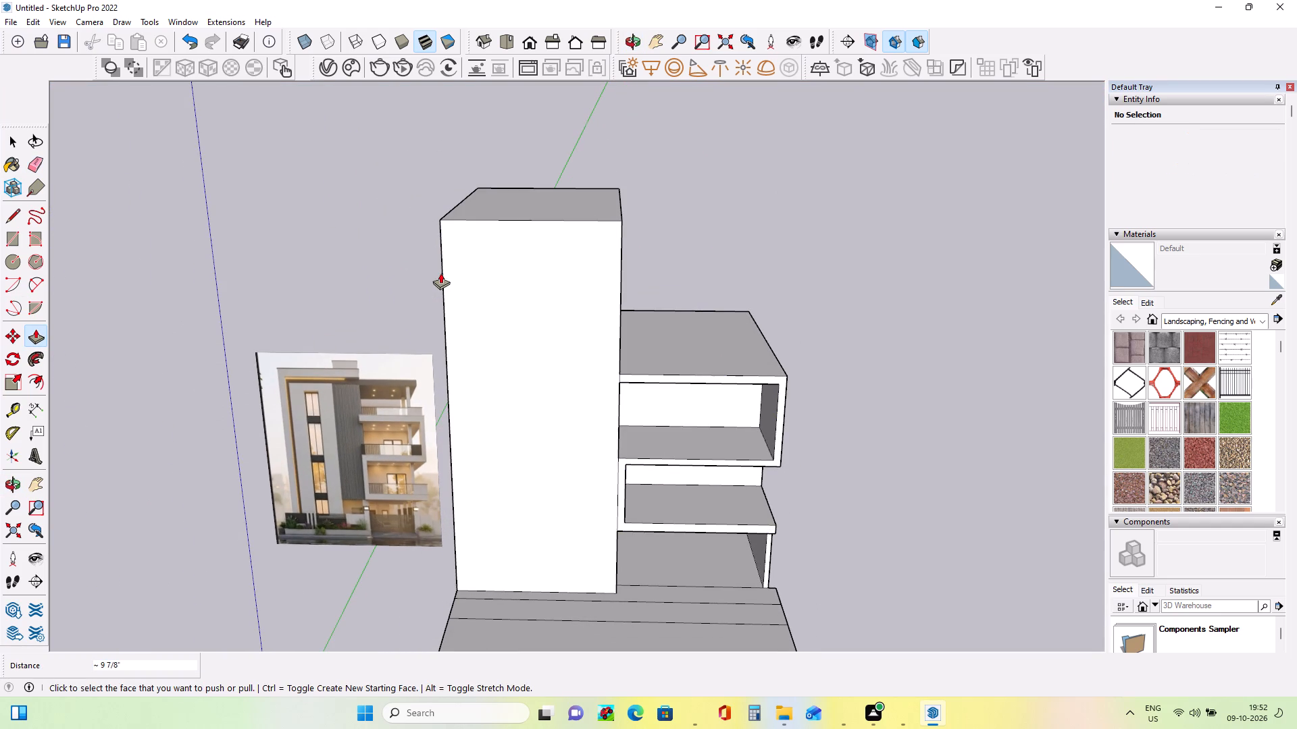
Push/Pull the front face of the stepped block's balcony bands further outward, with a final pull of about 6 1/16".
{"action": "middle_click_drag", "start_coordinate": [491, 277], "coordinate": [671, 355], "text": "ctrl"}
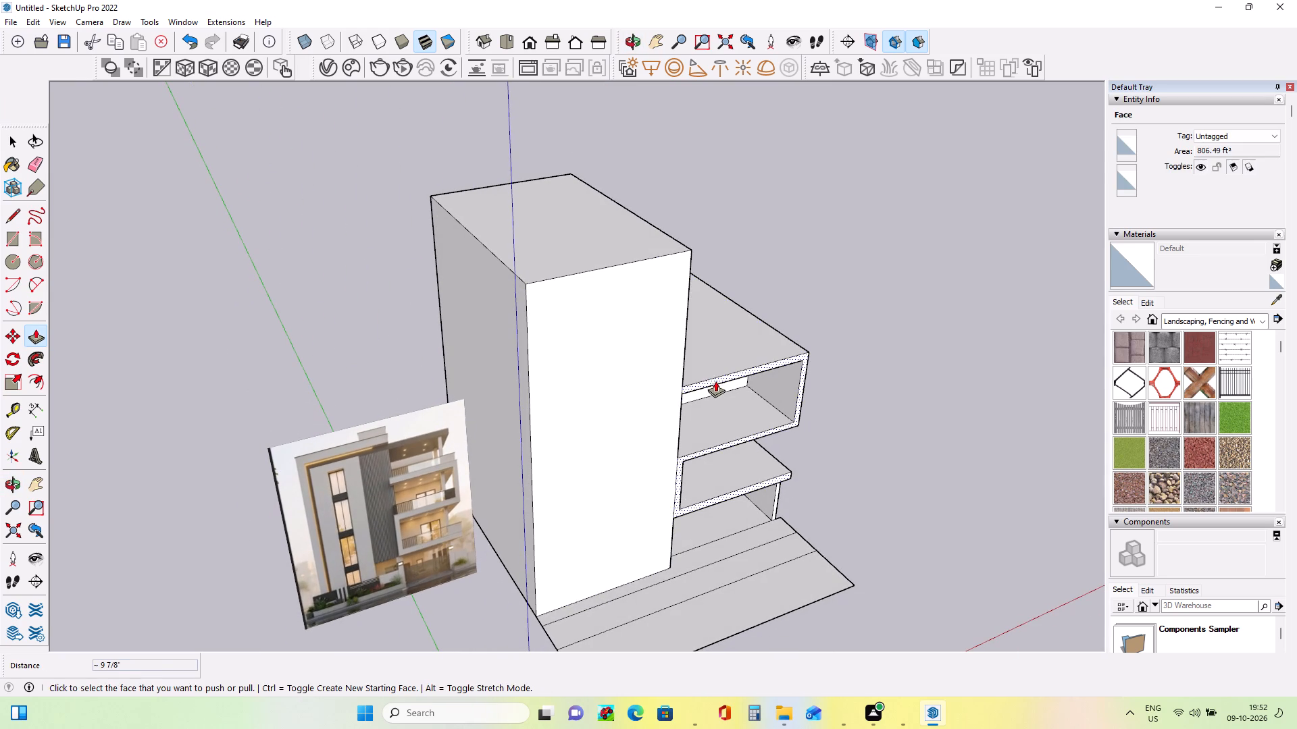
{"action": "left_click", "coordinate": [715, 381], "text": "ctrl"}
{"action": "left_click", "coordinate": [726, 391], "text": "ctrl"}
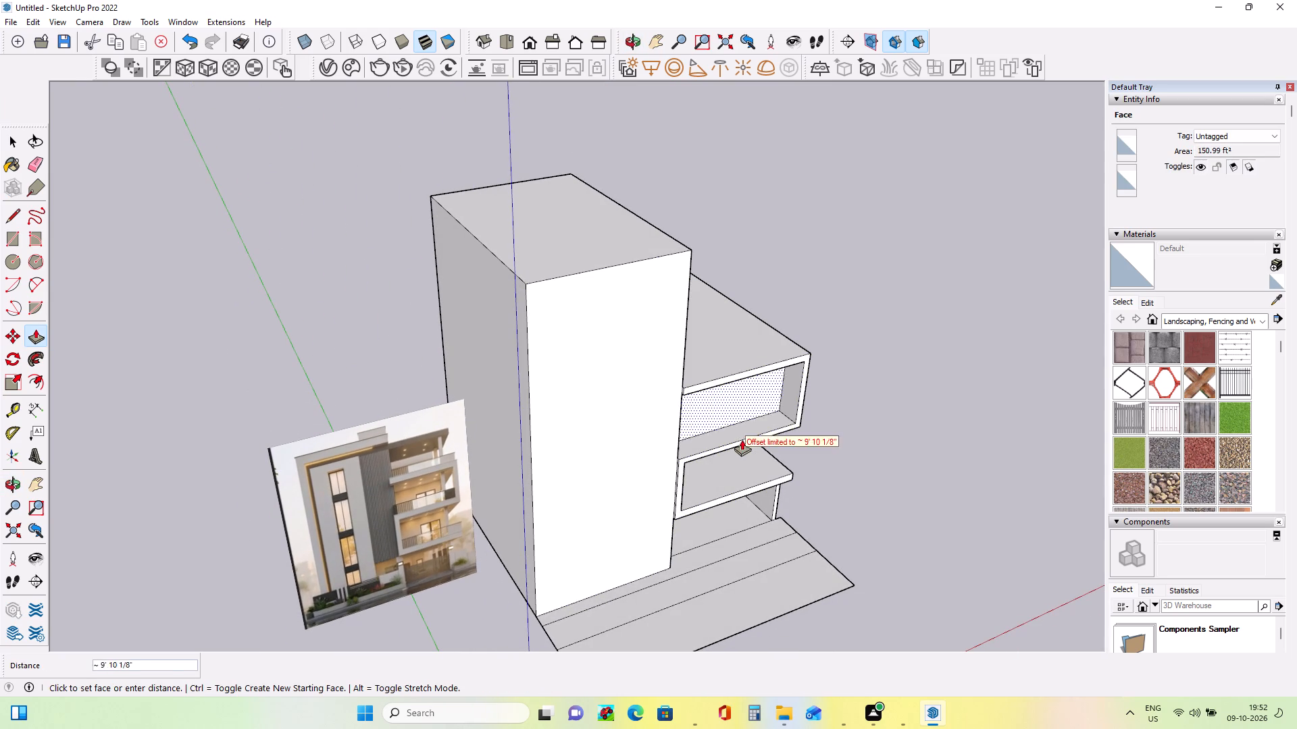
{"action": "key", "text": "Escape"}
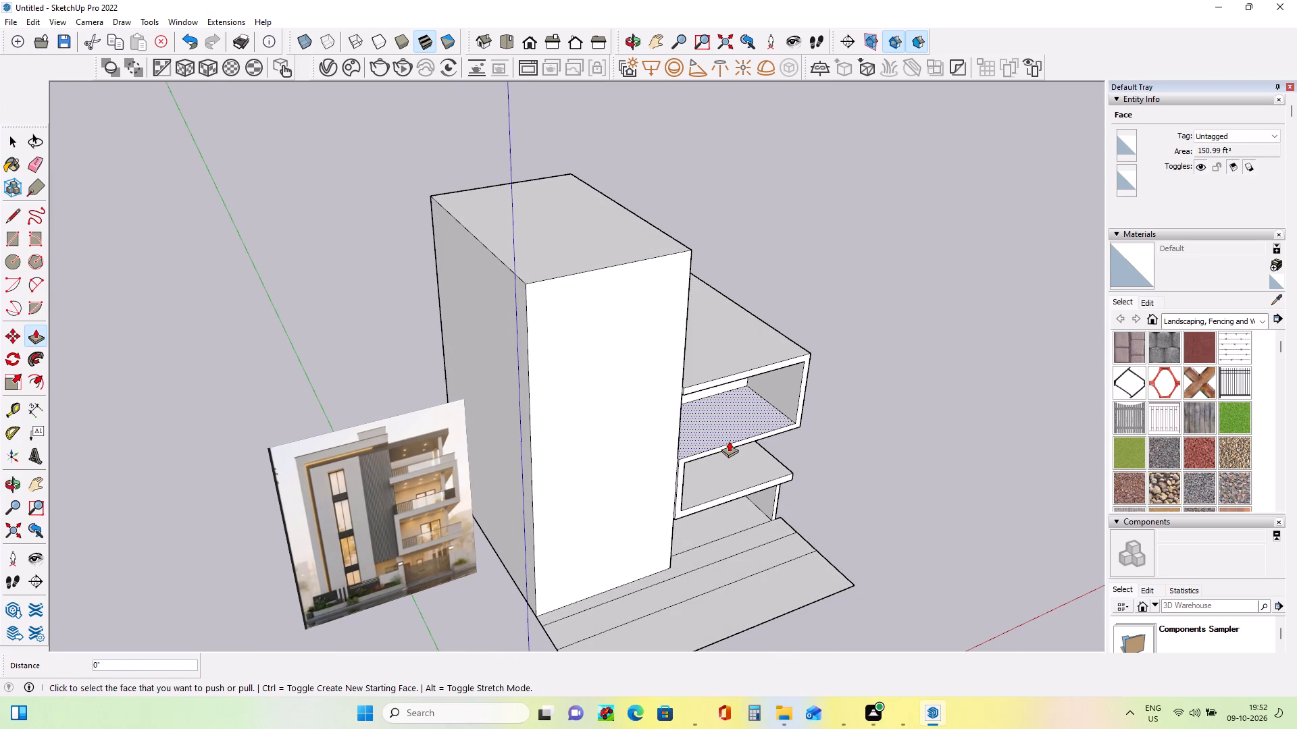
{"action": "left_click", "coordinate": [730, 445], "text": "ctrl"}
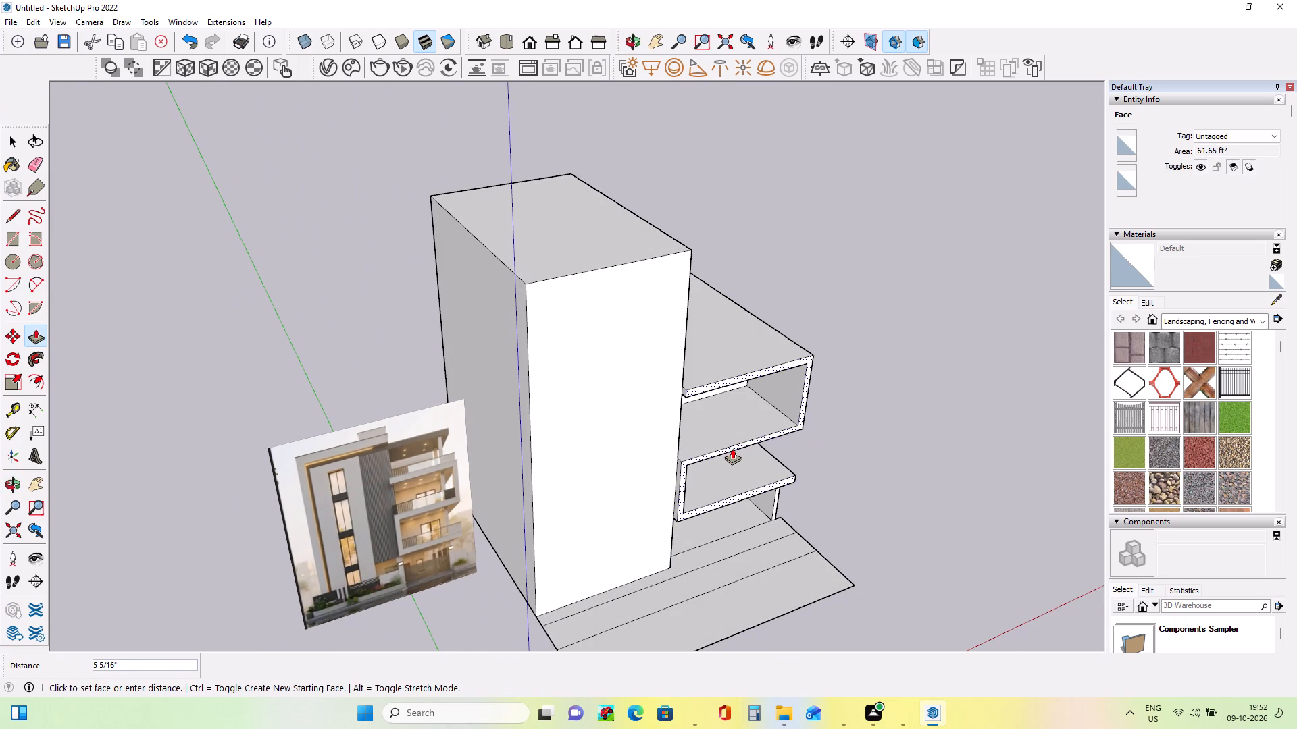
{"action": "left_click", "coordinate": [731, 448], "text": "ctrl"}
Draw a rectangle about 15' 5 1/2" by 39' 2 3/8" on the tower's front face, from its bottom edge to the edge beside the balconies.
{"action": "middle_click_drag", "start_coordinate": [778, 440], "coordinate": [559, 396], "text": "ctrl"}
{"action": "middle_click_drag", "start_coordinate": [565, 394], "coordinate": [612, 368], "text": "ctrl"}
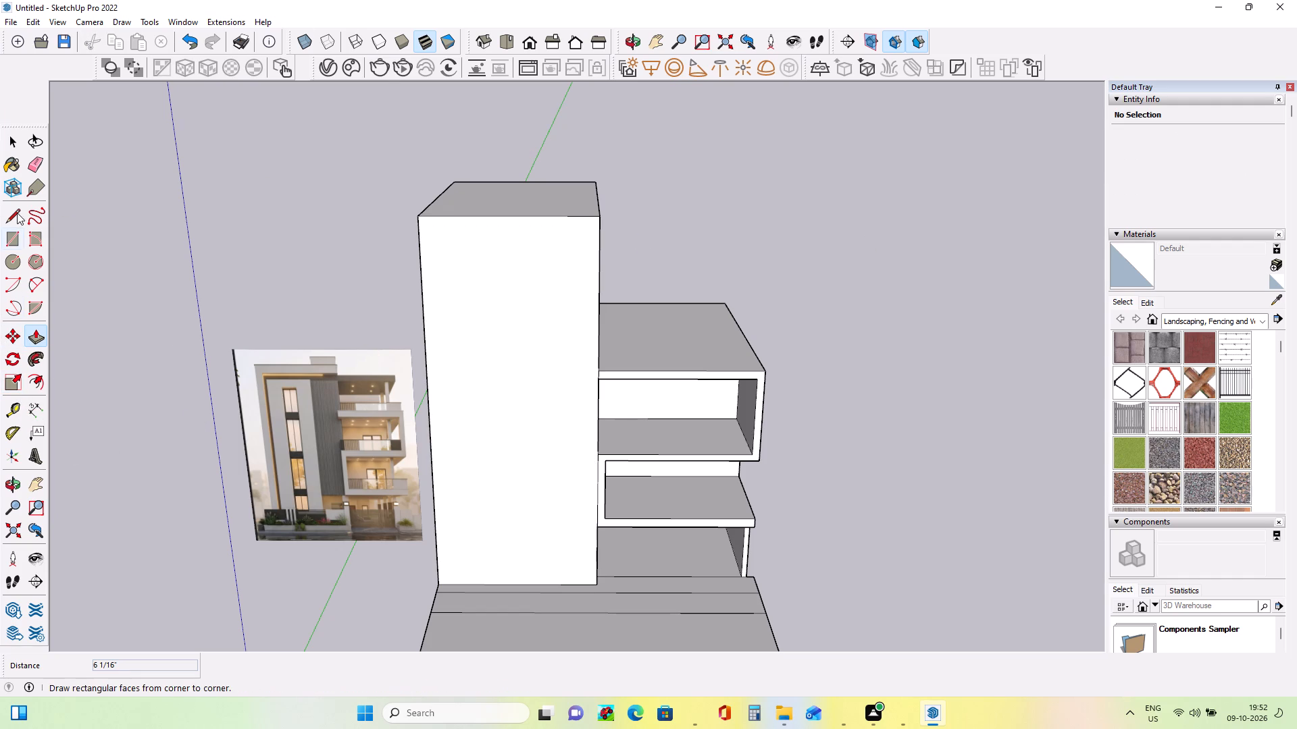
{"action": "left_click", "coordinate": [14, 236], "text": "ctrl"}
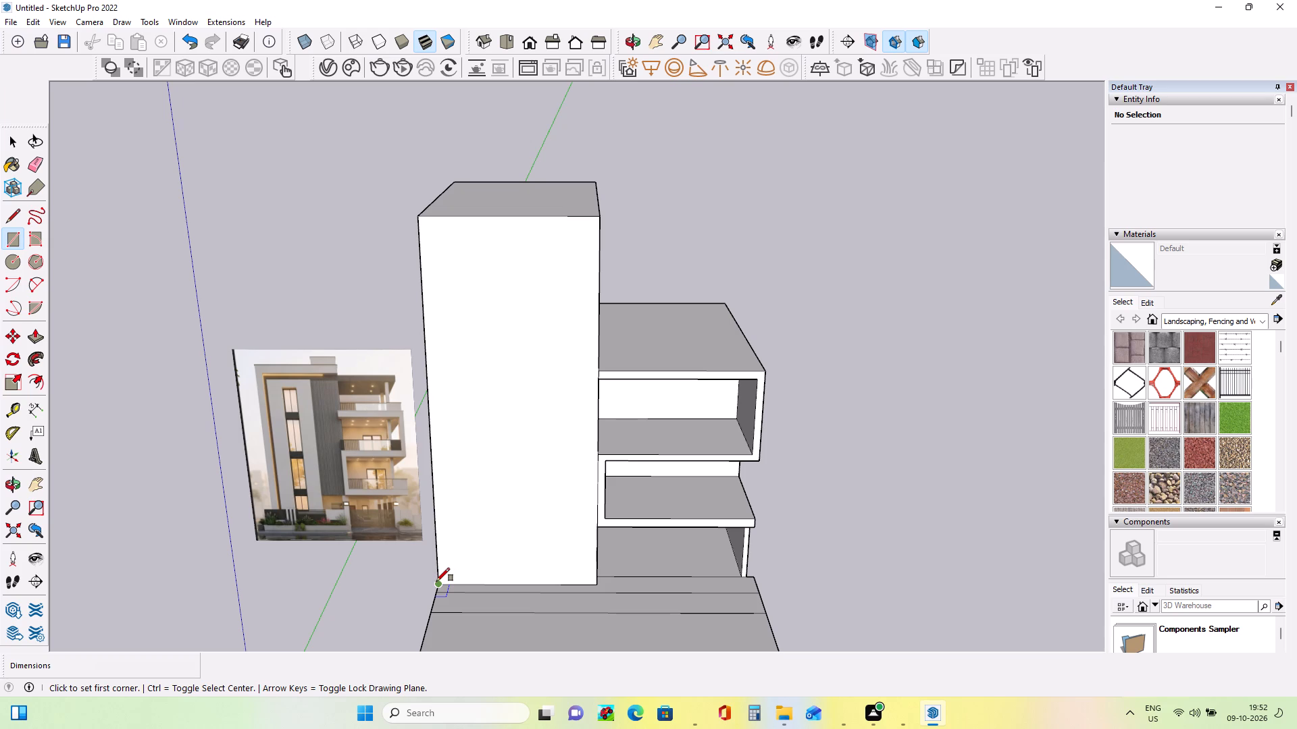
{"action": "left_click", "coordinate": [438, 582], "text": "ctrl"}
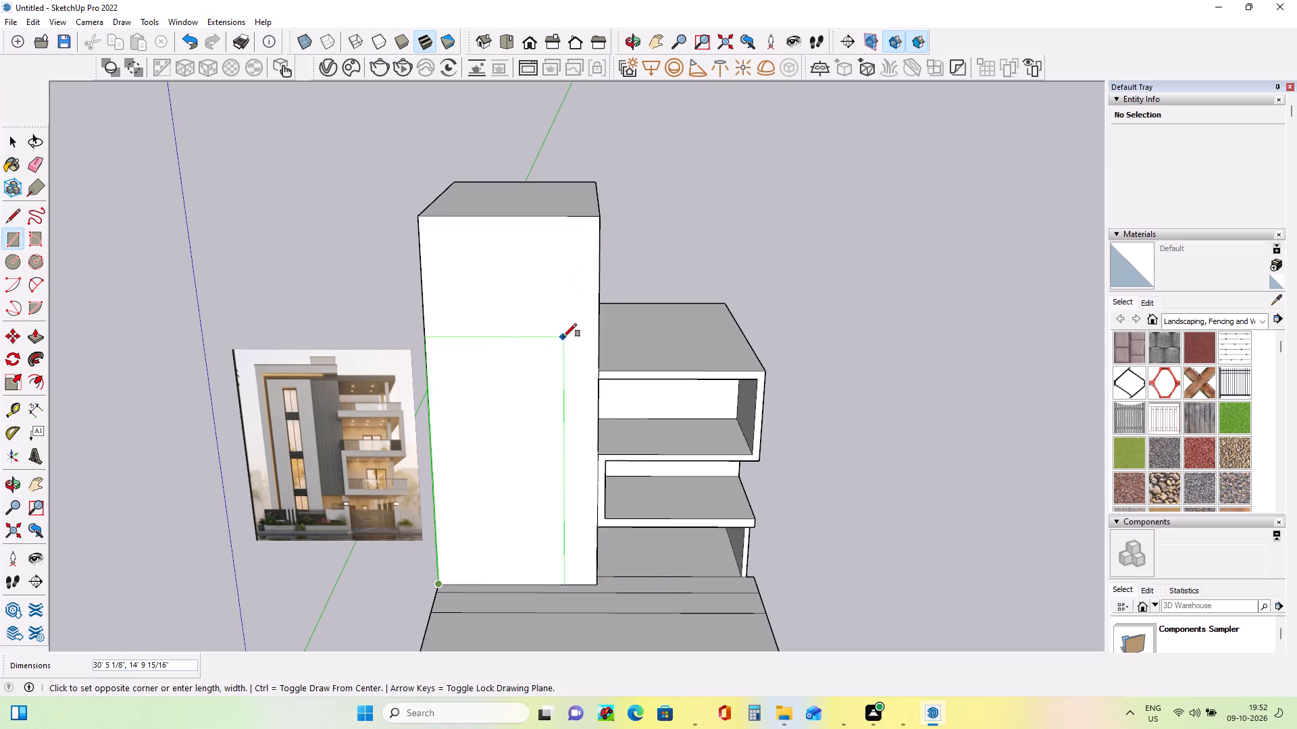
{"action": "key", "text": "Escape"}
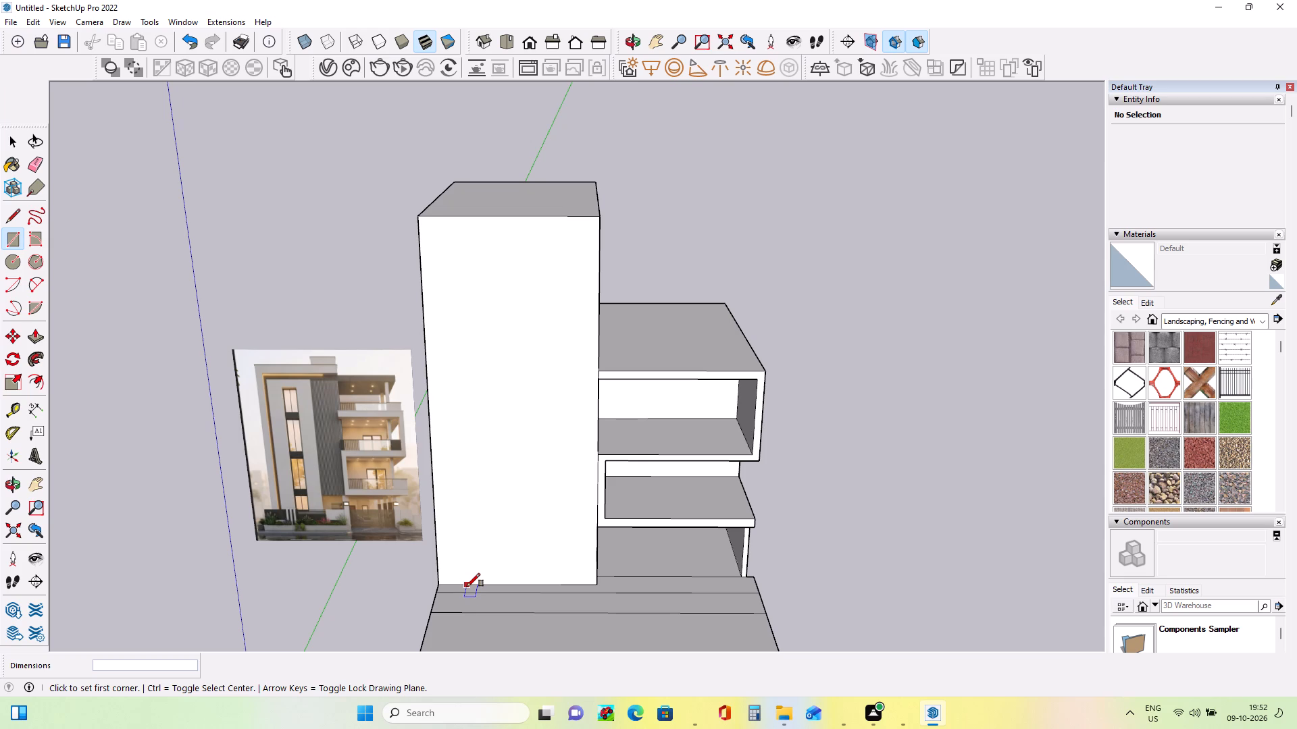
{"action": "left_click", "coordinate": [465, 585], "text": "ctrl"}
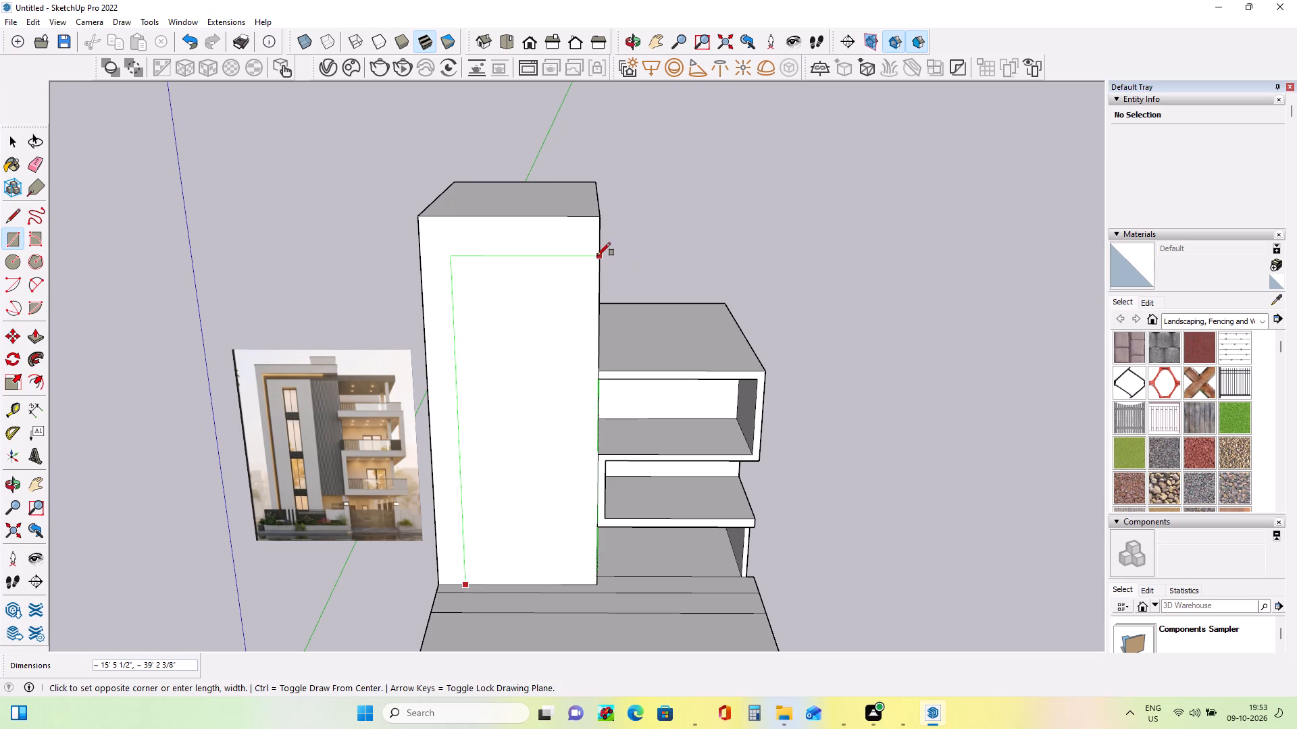
{"action": "left_click", "coordinate": [597, 256], "text": "ctrl"}
{"action": "middle_click_drag", "start_coordinate": [578, 352], "coordinate": [624, 373], "text": "ctrl"}
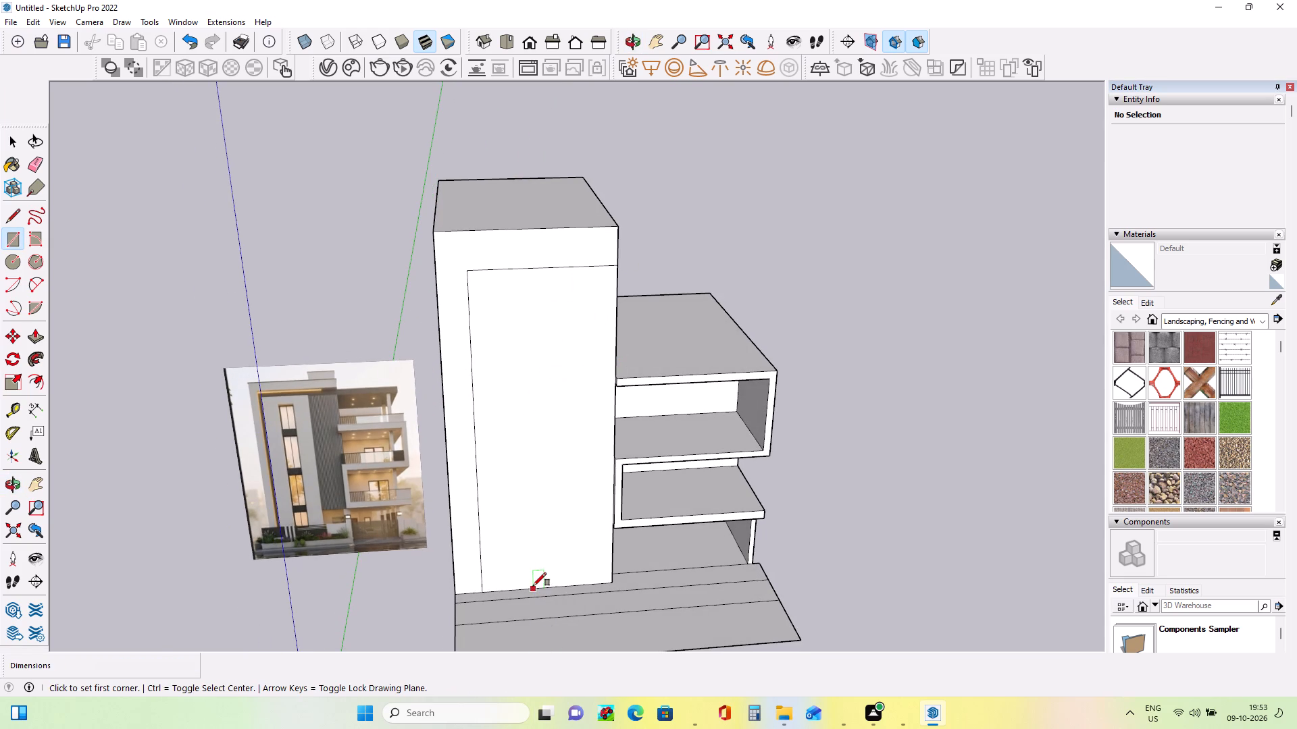
Draw a smaller rectangle about 13' 11 15/16" by 36' 10 1/8" inside the first one on the tower's front face, ending at the balcony-side edge.
{"action": "middle_click_drag", "start_coordinate": [571, 587], "coordinate": [537, 587], "text": "ctrl"}
{"action": "middle_click_drag", "start_coordinate": [542, 570], "coordinate": [547, 560], "text": "ctrl"}
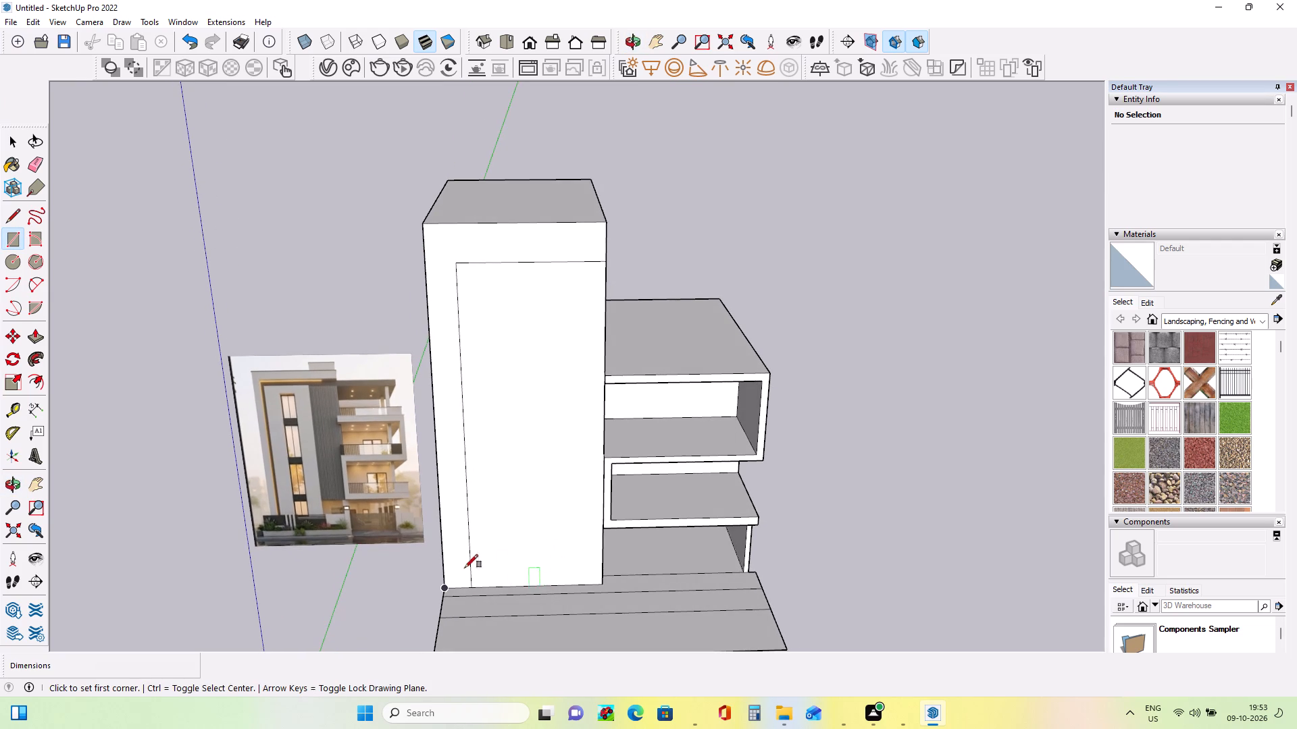
{"action": "scroll", "coordinate": [451, 565], "scroll_direction": "up", "scroll_amount": 3, "text": "ctrl"}
{"action": "middle_click_drag", "start_coordinate": [453, 558], "coordinate": [471, 518], "text": "ctrl"}
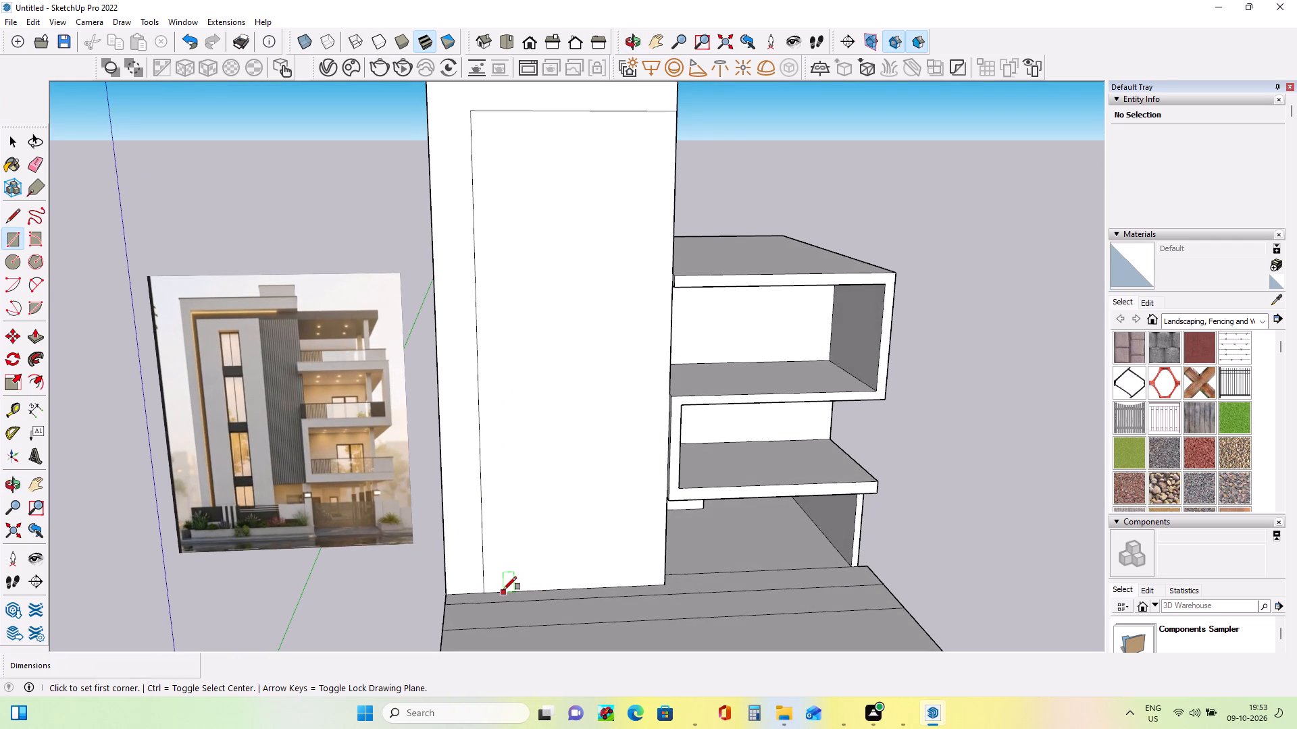
{"action": "left_click", "coordinate": [501, 590], "text": "ctrl"}
{"action": "scroll", "coordinate": [588, 464], "scroll_direction": "down", "scroll_amount": 2, "text": "ctrl"}
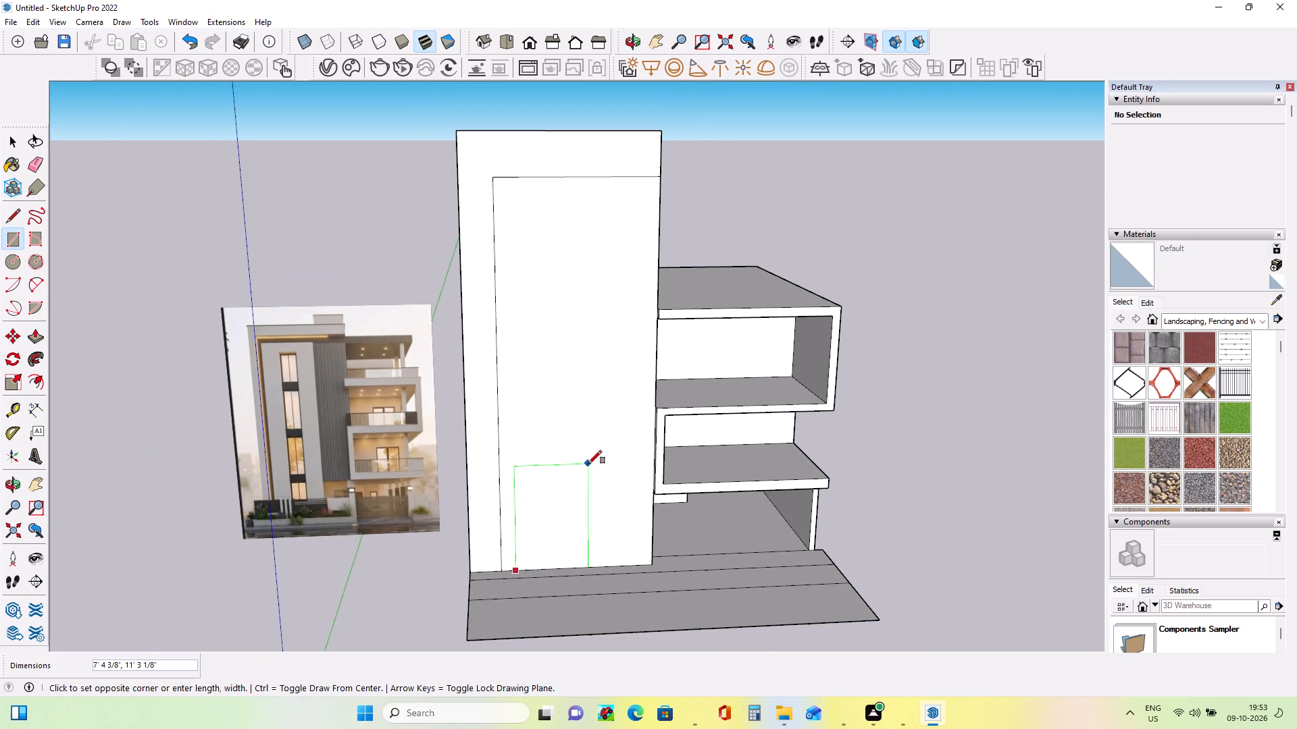
{"action": "scroll", "coordinate": [588, 464], "scroll_direction": "down", "scroll_amount": 1, "text": "ctrl"}
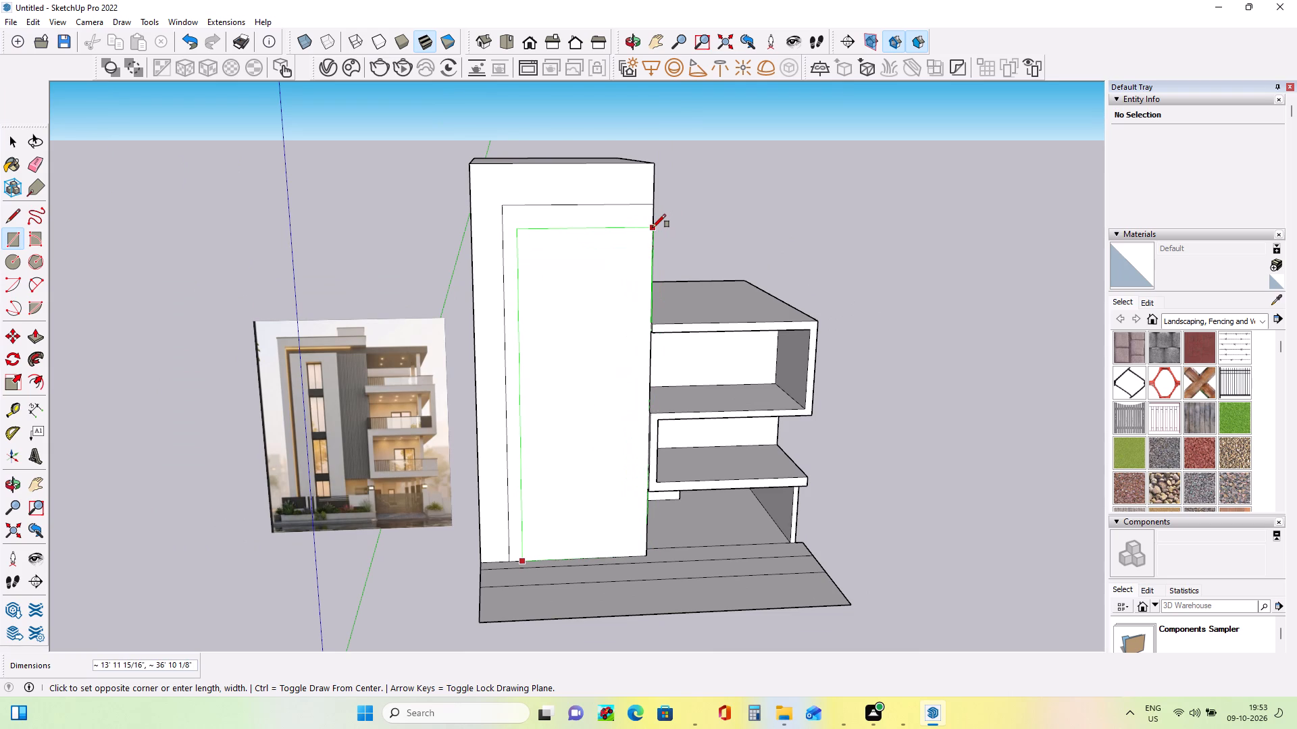
{"action": "left_click", "coordinate": [653, 227], "text": "ctrl"}
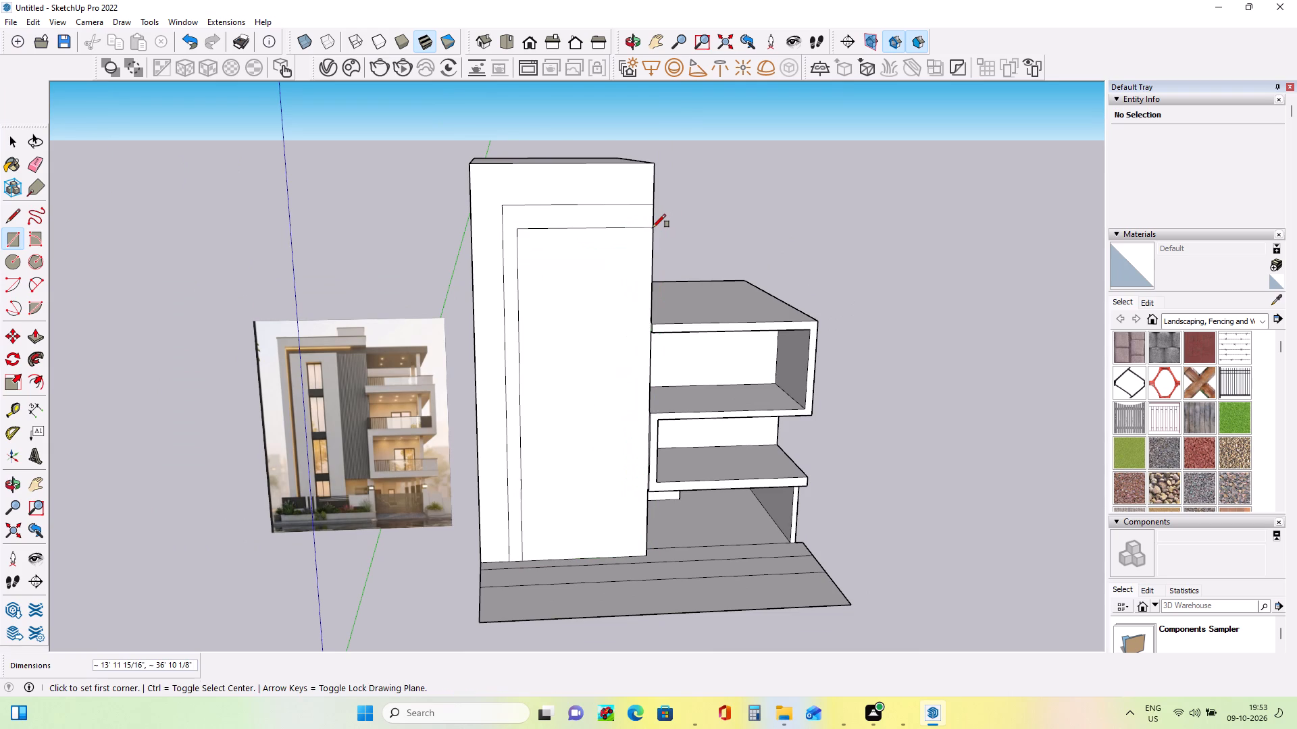
Push/Pull the tower's outer front frame and its inner panel outward about 5 13/16" each, leaving the band between them recessed.
{"action": "middle_click_drag", "start_coordinate": [702, 317], "coordinate": [553, 327], "text": "ctrl"}
{"action": "middle_click_drag", "start_coordinate": [591, 291], "coordinate": [596, 302], "text": "ctrl"}
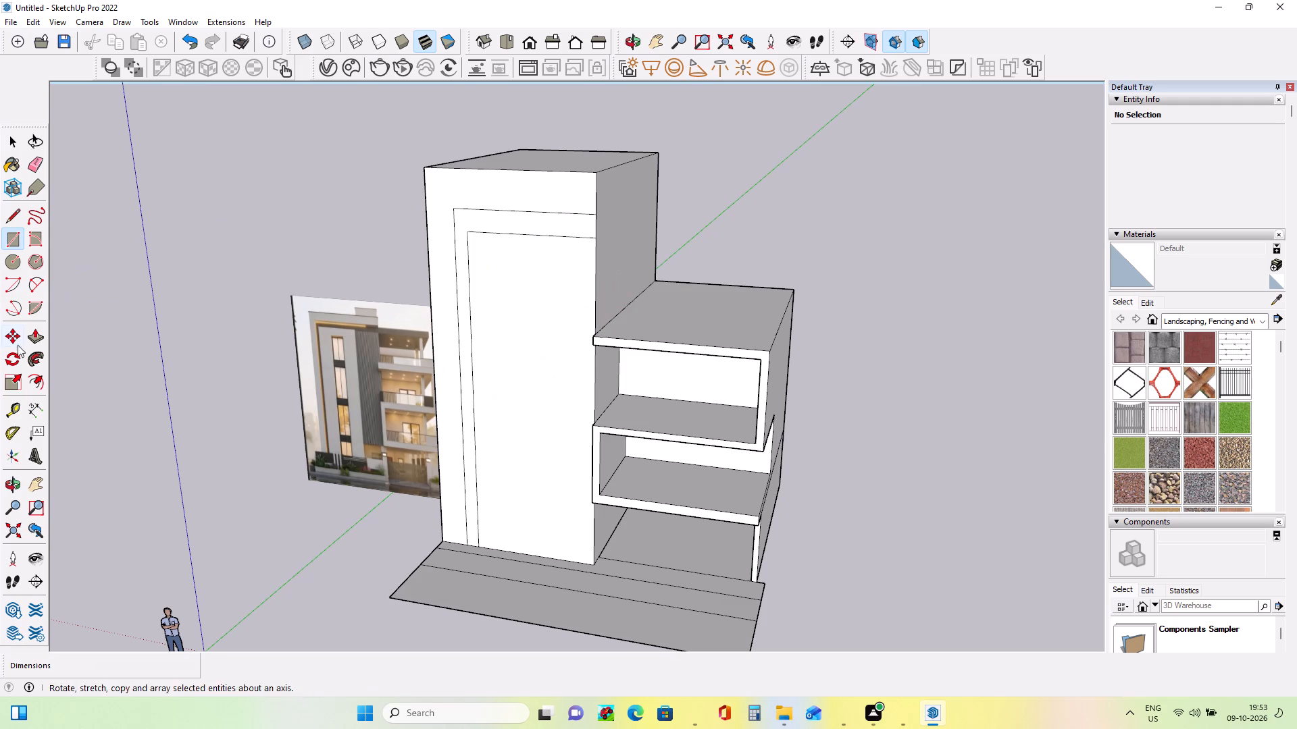
{"action": "left_click", "coordinate": [36, 333], "text": "ctrl"}
{"action": "left_click", "coordinate": [443, 309], "text": "ctrl"}
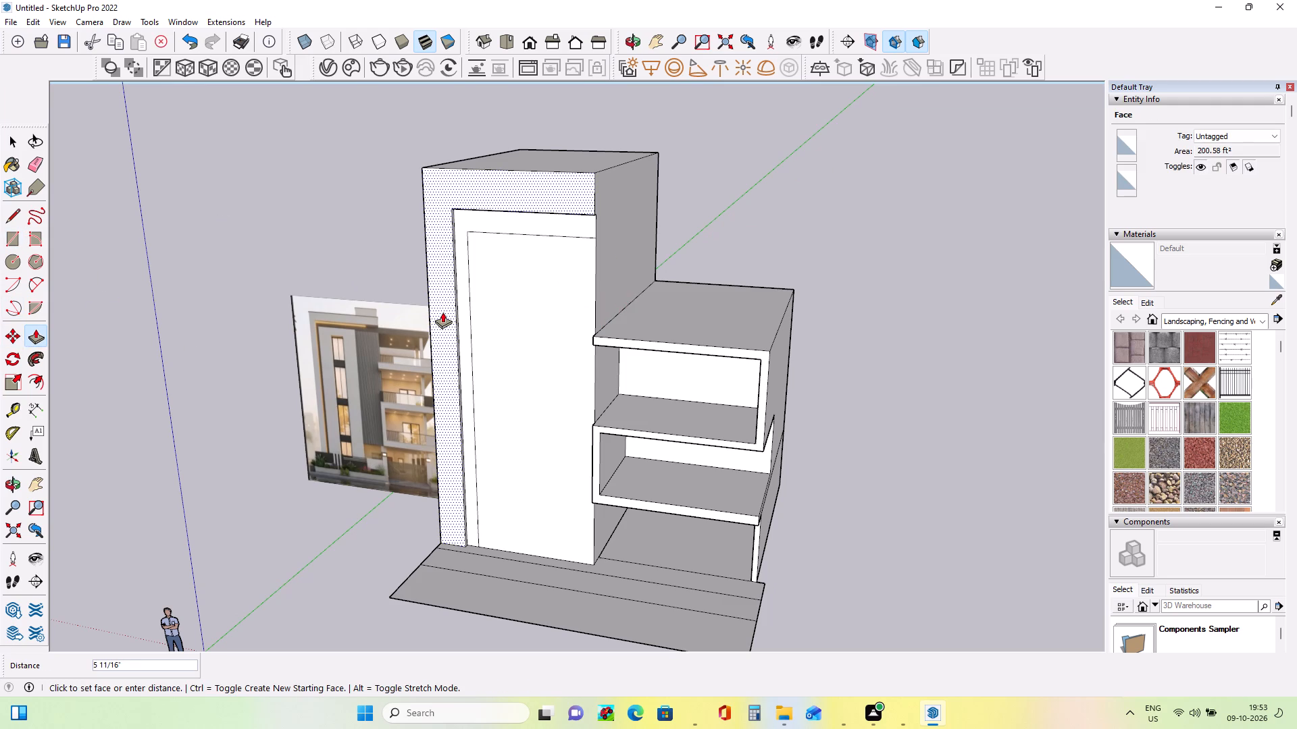
{"action": "left_click", "coordinate": [442, 313], "text": "ctrl"}
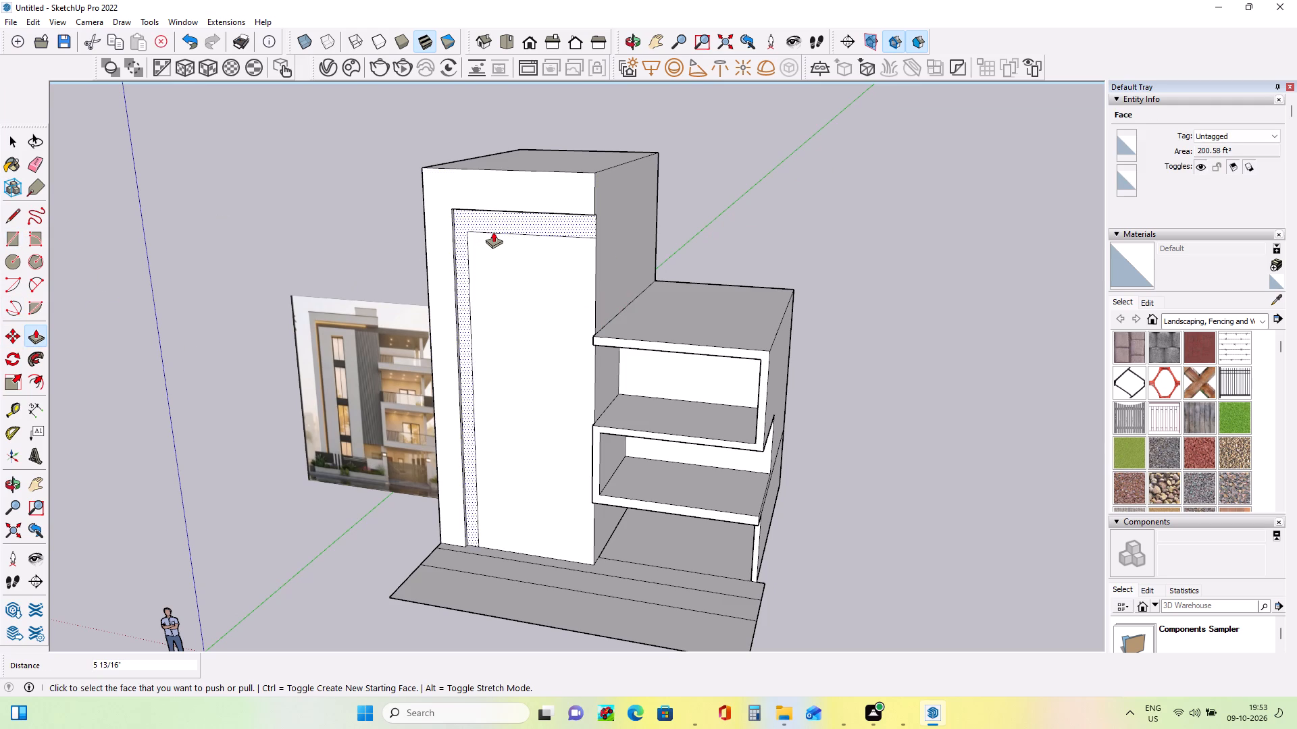
{"action": "left_click", "coordinate": [495, 249], "text": "ctrl"}
{"action": "left_click", "coordinate": [442, 246], "text": "ctrl"}
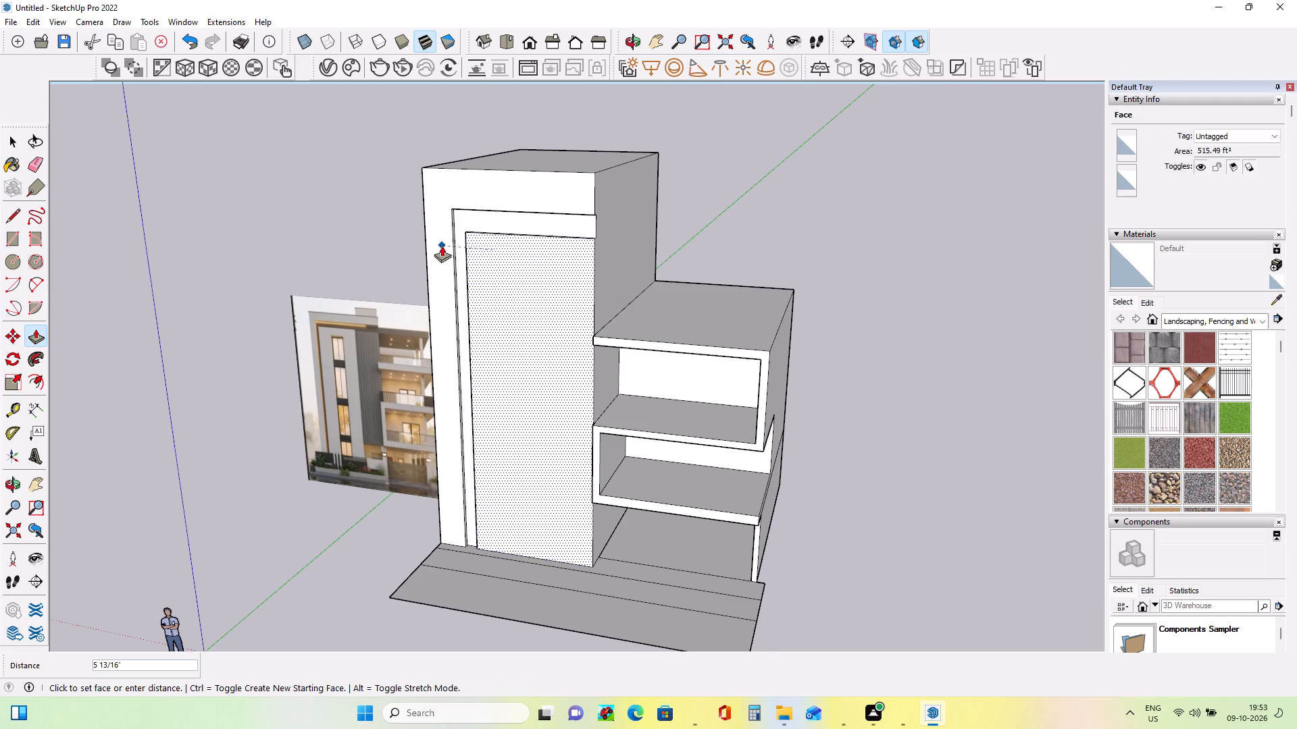
Draw a rectangle about 28' 1/16" by 2' 4 5/16" across the tower's balcony-side wall, level with the recessed band's top strip.
{"action": "middle_click_drag", "start_coordinate": [611, 324], "coordinate": [642, 346], "text": "ctrl"}
{"action": "middle_click_drag", "start_coordinate": [628, 300], "coordinate": [627, 261], "text": "ctrl"}
{"action": "middle_click_drag", "start_coordinate": [559, 217], "coordinate": [530, 246], "text": "ctrl"}
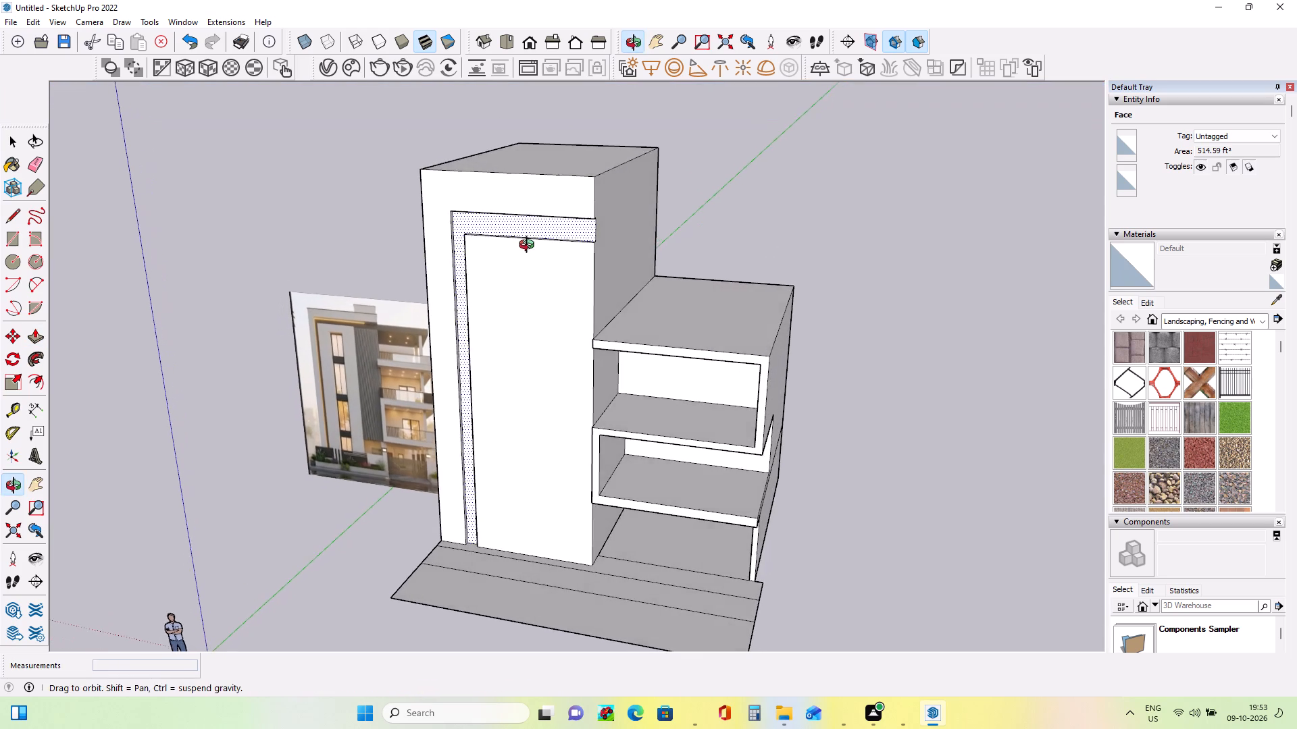
{"action": "middle_click_drag", "start_coordinate": [530, 246], "coordinate": [529, 252], "text": "ctrl"}
{"action": "middle_click_drag", "start_coordinate": [558, 266], "coordinate": [584, 215], "text": "ctrl"}
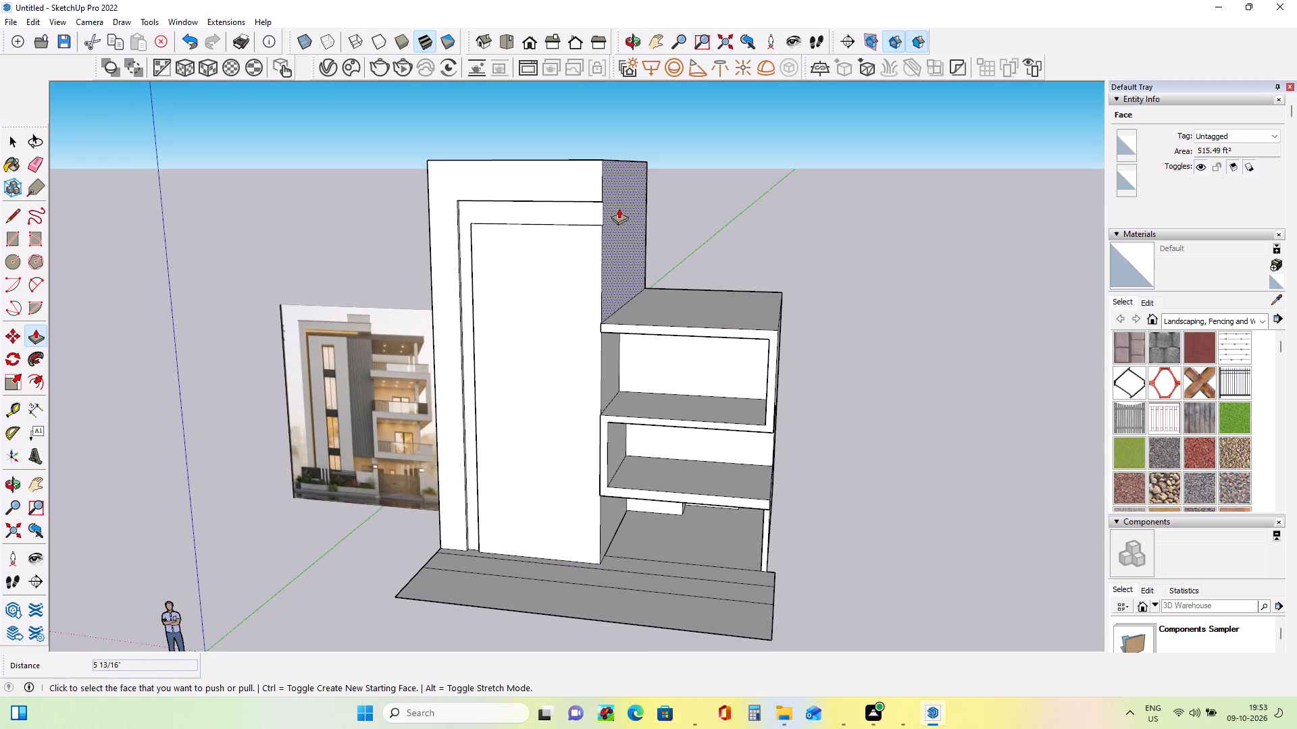
{"action": "middle_click_drag", "start_coordinate": [680, 218], "coordinate": [589, 240], "text": "ctrl"}
{"action": "left_click", "coordinate": [7, 233], "text": "ctrl"}
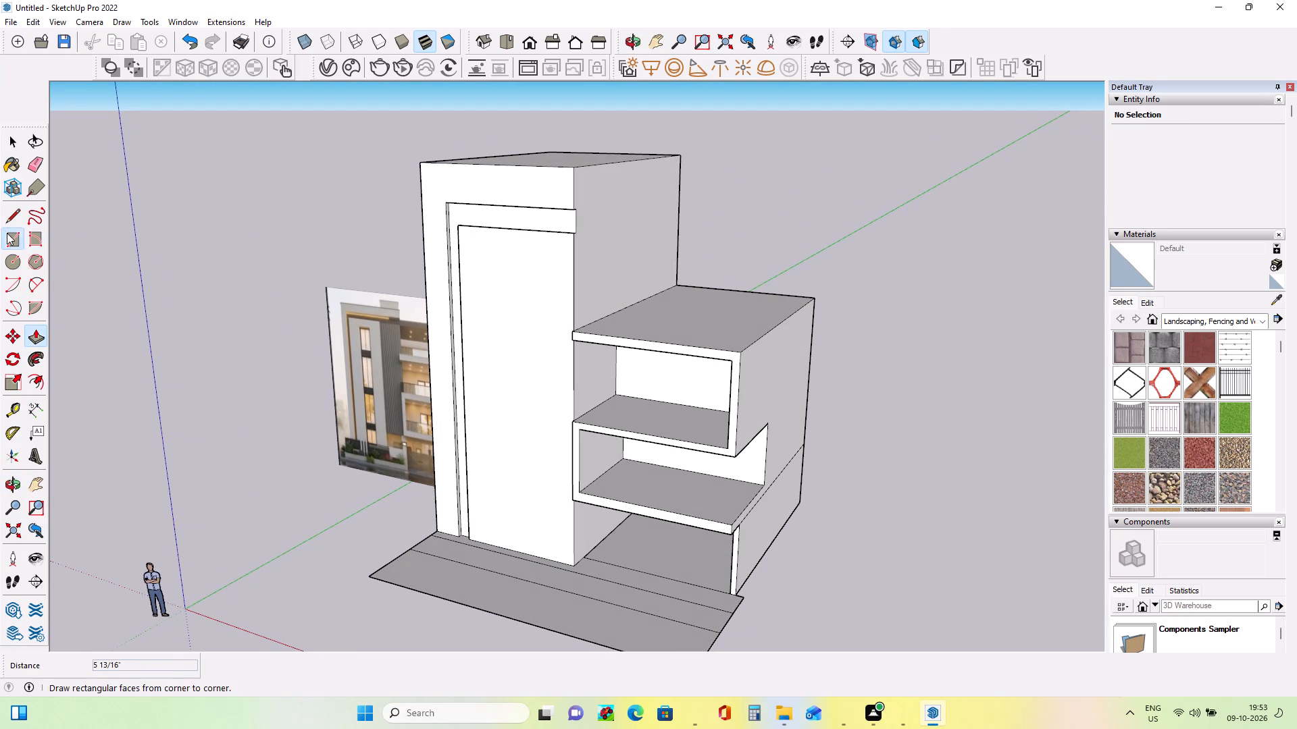
{"action": "left_click", "coordinate": [578, 232], "text": "ctrl"}
{"action": "left_click", "coordinate": [577, 211], "text": "ctrl"}
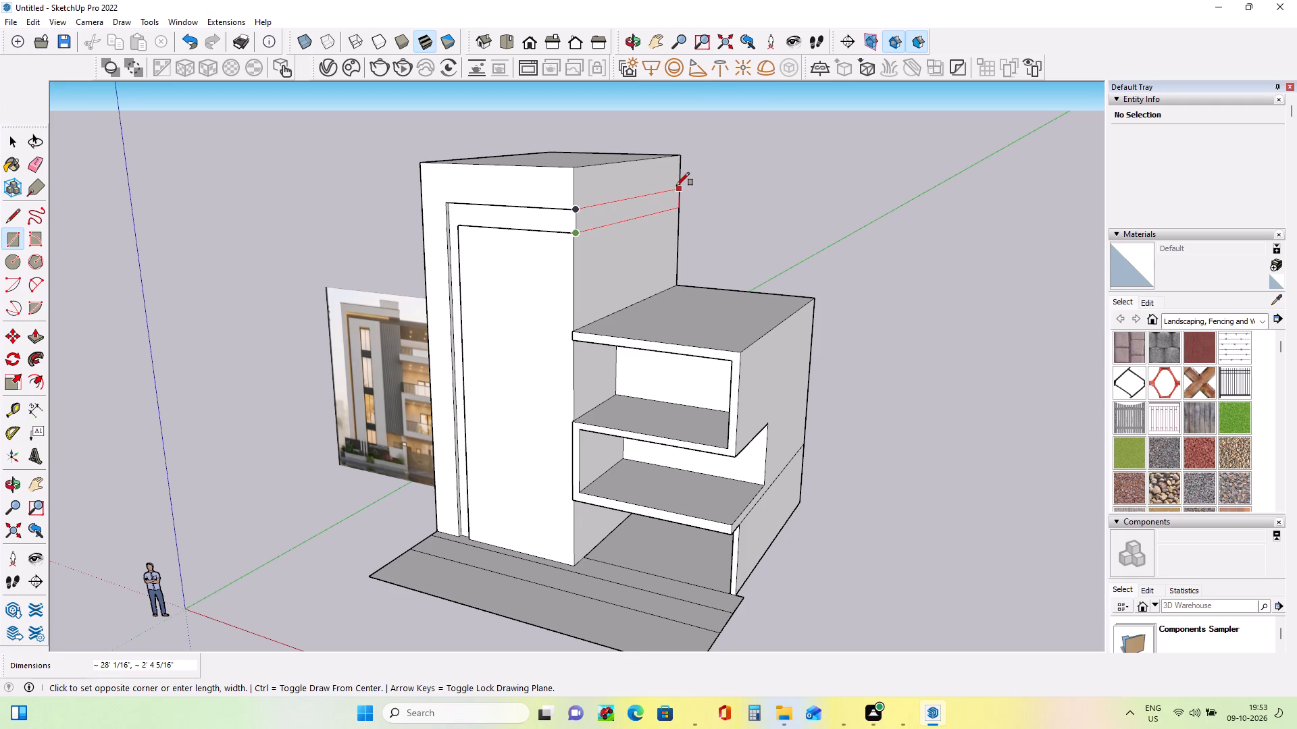
{"action": "left_click", "coordinate": [676, 186], "text": "ctrl"}
Push/Pull the side-wall strip outward about 17' 5/8" over the stepped block, in line with the block's outer side.
{"action": "middle_click_drag", "start_coordinate": [682, 239], "coordinate": [650, 245], "text": "ctrl"}
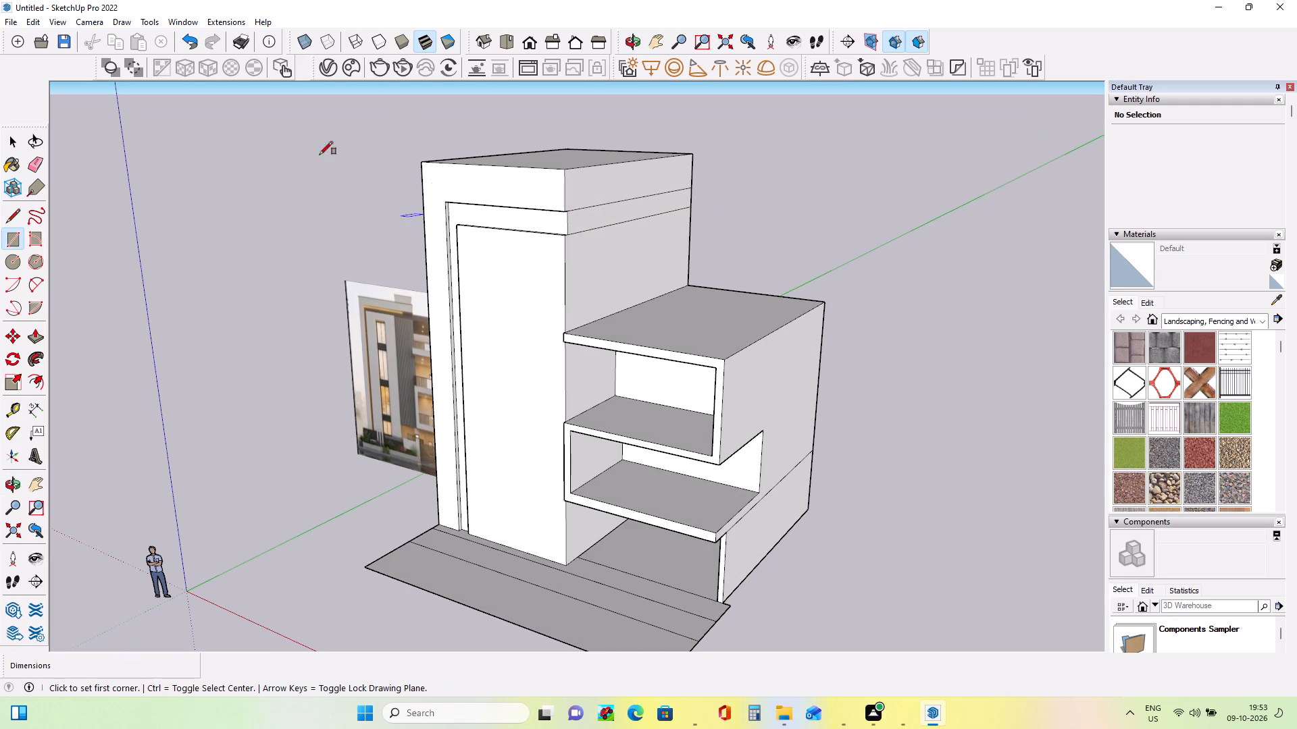
{"action": "left_click", "coordinate": [41, 333], "text": "ctrl"}
{"action": "left_click", "coordinate": [631, 201], "text": "ctrl"}
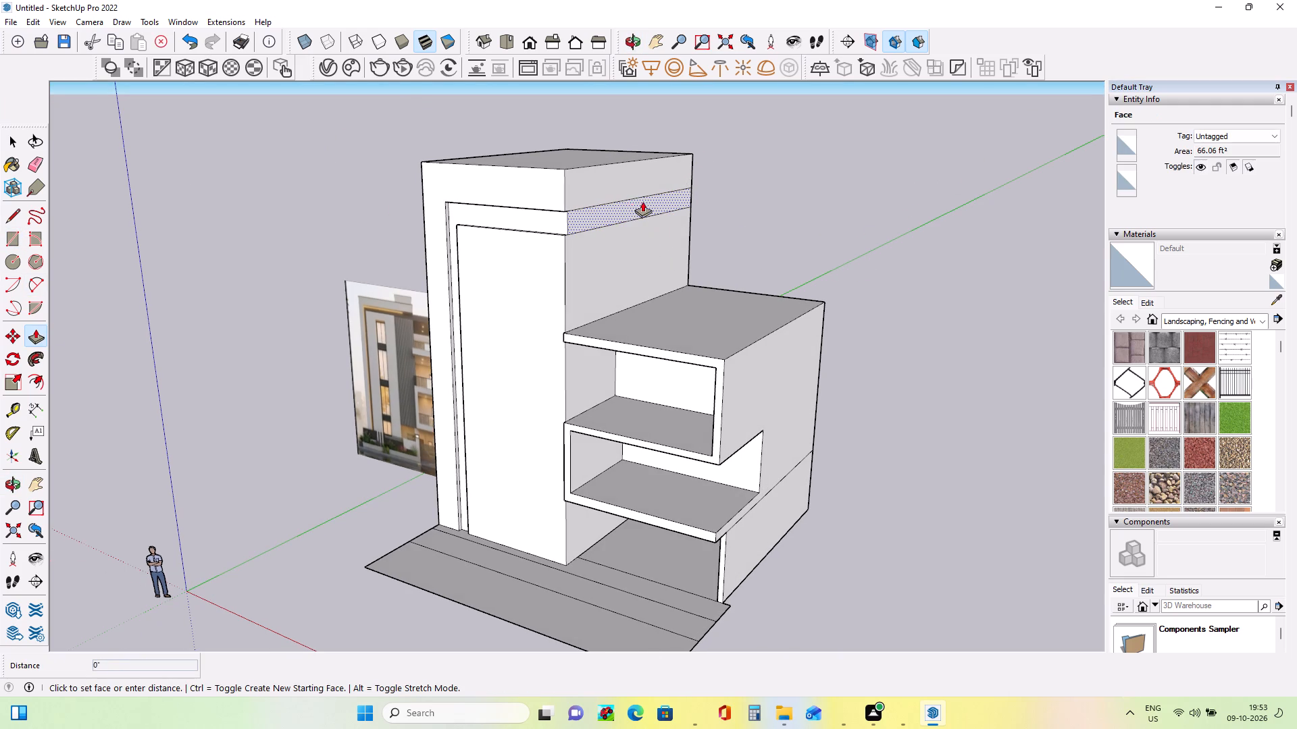
{"action": "left_click", "coordinate": [764, 360], "text": "ctrl"}
Push/Pull the underside of the projecting roof slab upward about 7 11/16".
{"action": "middle_click_drag", "start_coordinate": [621, 321], "coordinate": [813, 175], "text": "ctrl"}
{"action": "middle_click_drag", "start_coordinate": [739, 211], "coordinate": [738, 230], "text": "ctrl"}
{"action": "left_click", "coordinate": [723, 229], "text": "ctrl"}
{"action": "left_click", "coordinate": [723, 223], "text": "ctrl"}
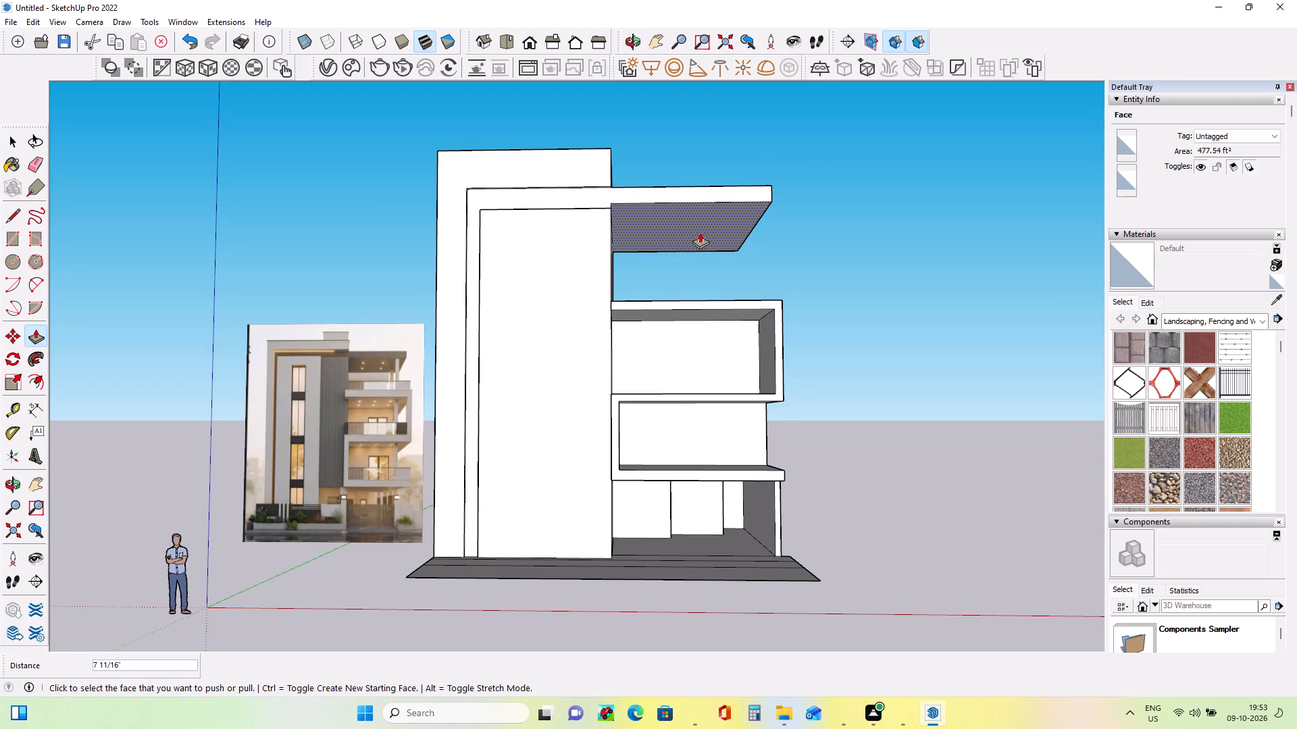
Push/Pull the thin top face of the tower's inner panel upward about 8" to the level of the roof slab's underside.
{"action": "middle_click_drag", "start_coordinate": [728, 232], "coordinate": [686, 292], "text": "ctrl"}
{"action": "middle_click_drag", "start_coordinate": [577, 240], "coordinate": [436, 346], "text": "ctrl"}
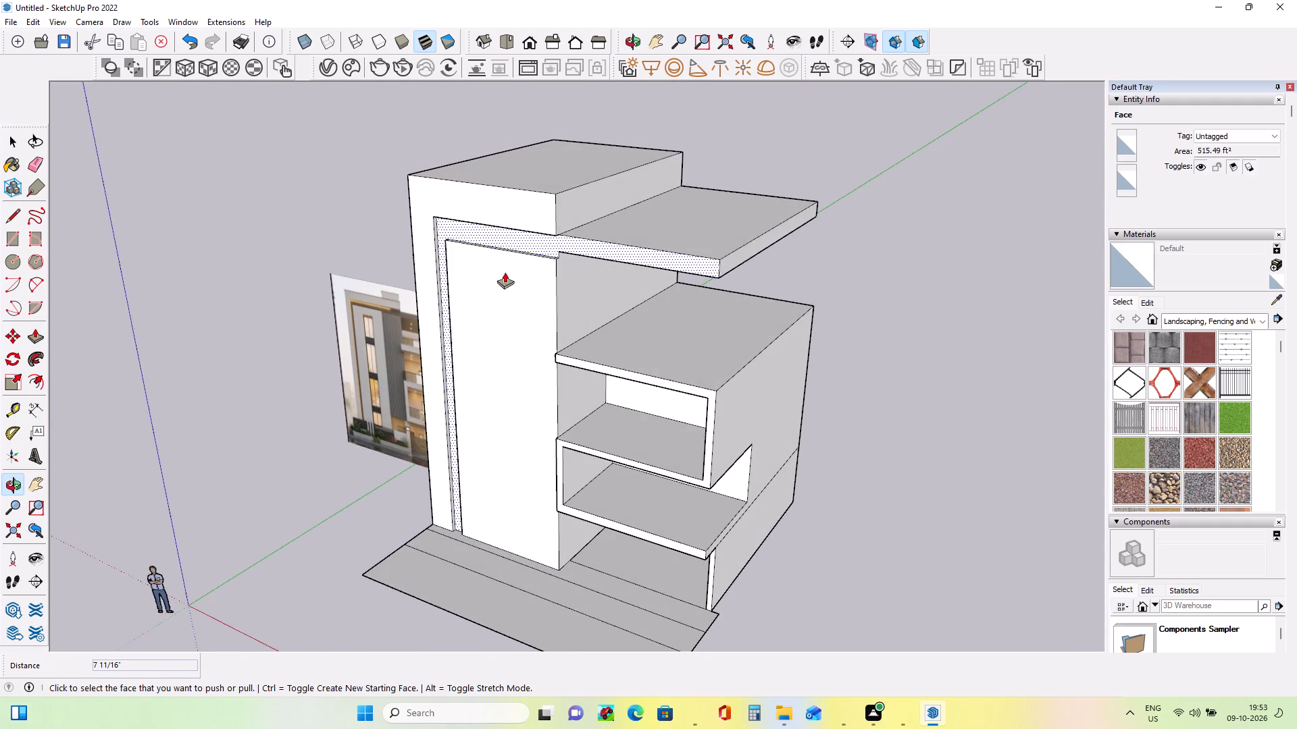
{"action": "scroll", "coordinate": [528, 253], "scroll_direction": "up", "scroll_amount": 4, "text": "ctrl"}
{"action": "scroll", "coordinate": [611, 253], "scroll_direction": "up", "scroll_amount": 3, "text": "ctrl"}
{"action": "middle_click_drag", "start_coordinate": [610, 268], "coordinate": [594, 316], "text": "ctrl"}
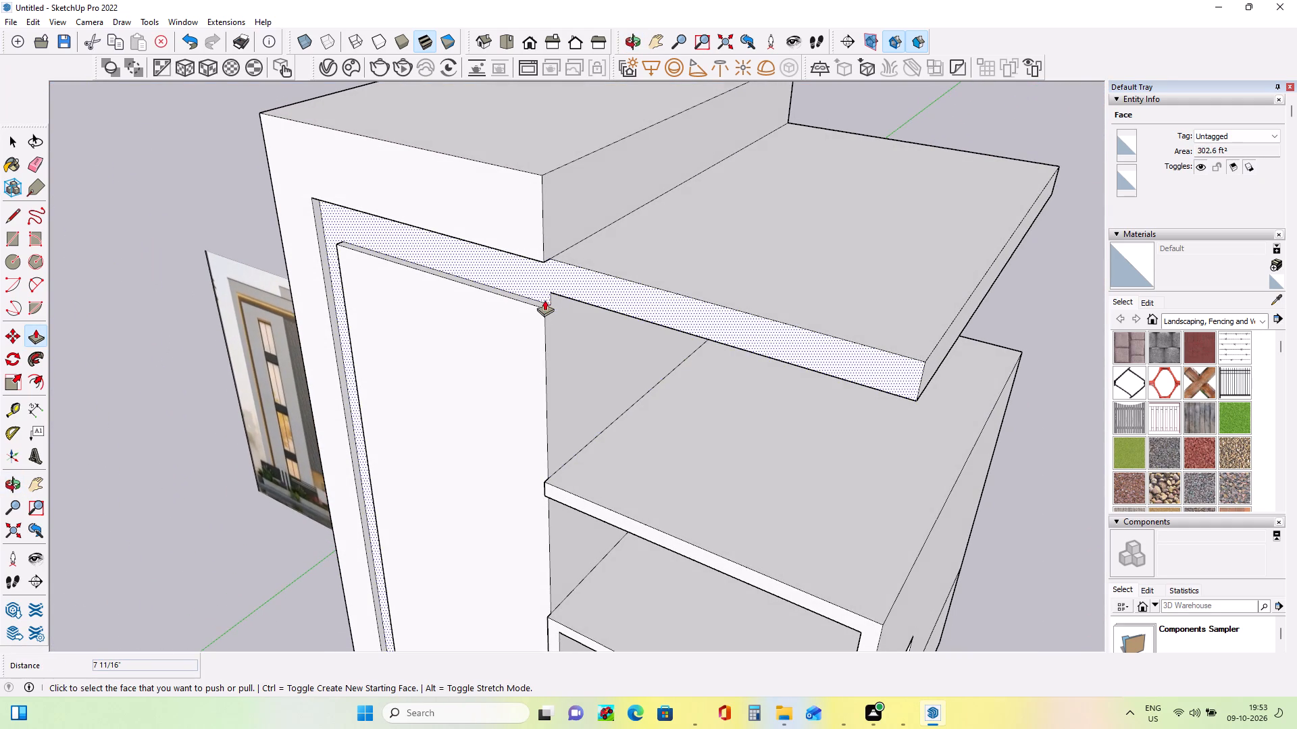
{"action": "left_click", "coordinate": [540, 304], "text": "ctrl"}
{"action": "left_click", "coordinate": [566, 291], "text": "ctrl"}
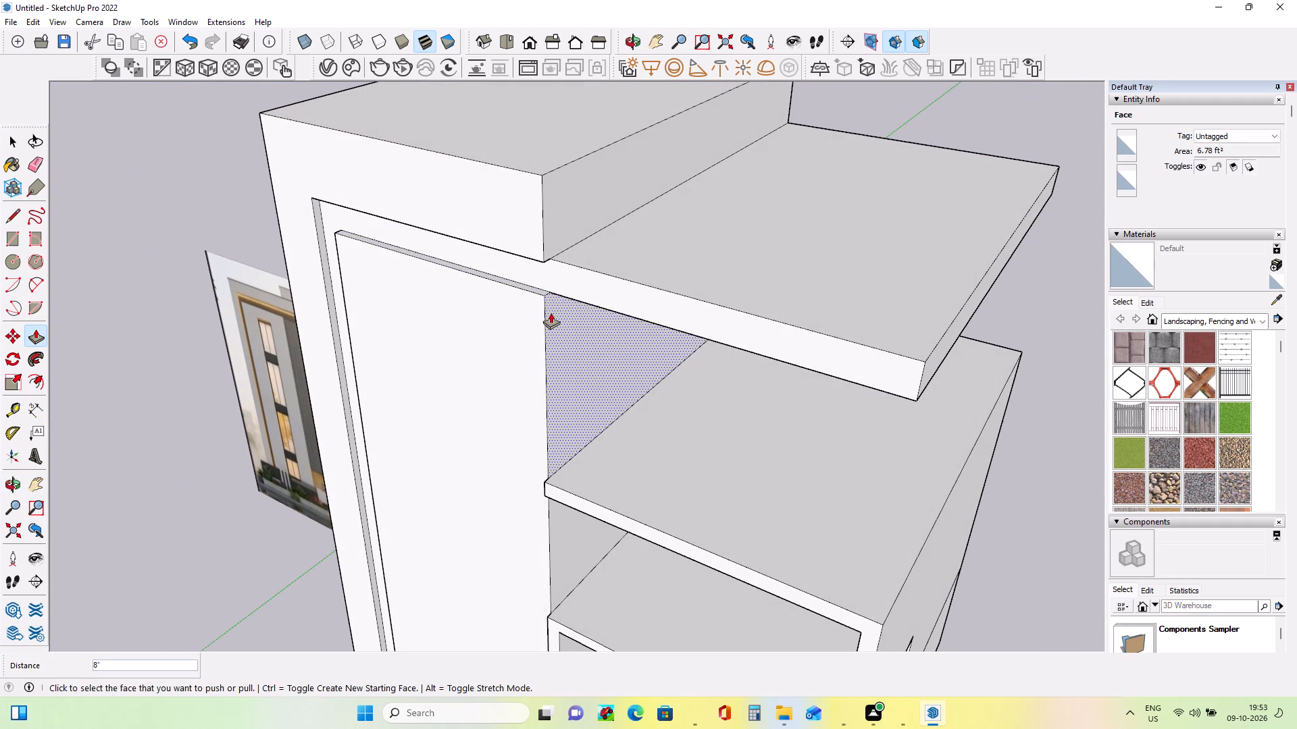
Examine the tower's front frame, roof slab and balconies from several angles against the reference image.
{"action": "middle_click_drag", "start_coordinate": [554, 310], "coordinate": [646, 235], "text": "ctrl"}
{"action": "scroll", "coordinate": [657, 249], "scroll_direction": "down", "scroll_amount": 9, "text": "ctrl"}
{"action": "middle_click_drag", "start_coordinate": [686, 260], "coordinate": [735, 259], "text": "ctrl"}
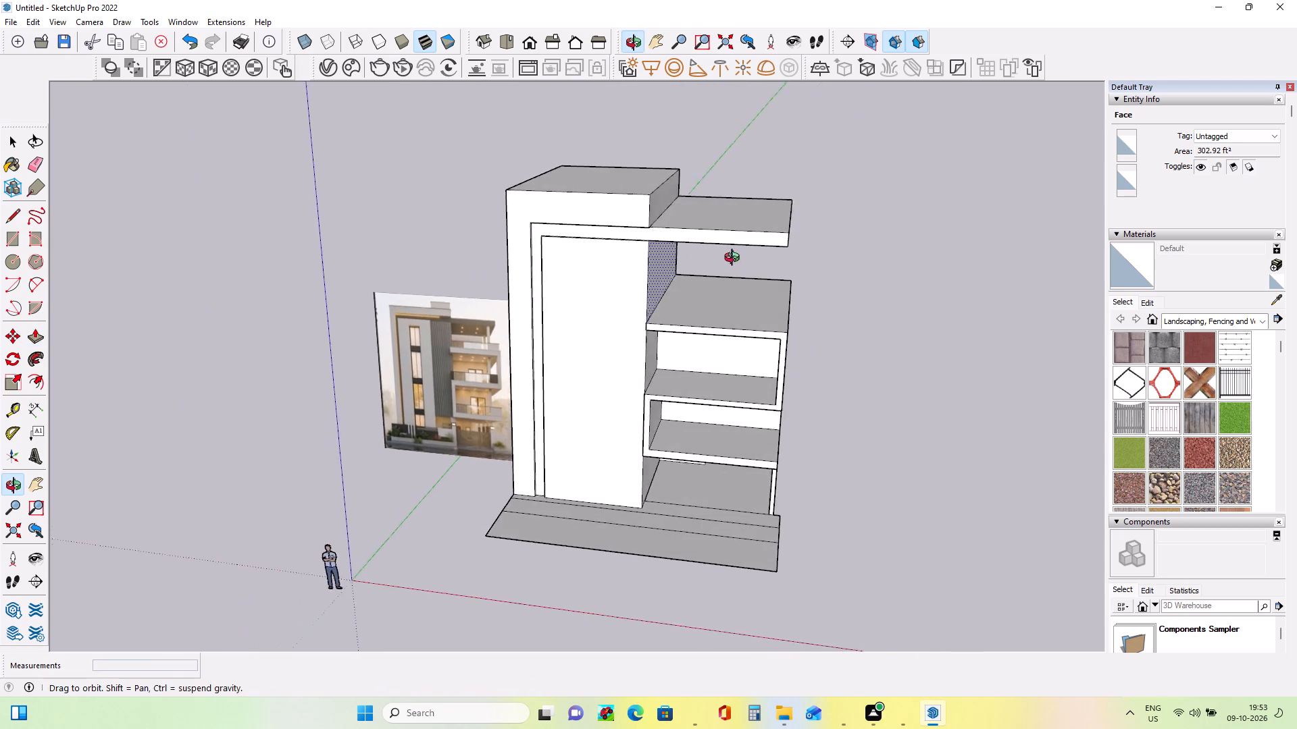
{"action": "middle_click_drag", "start_coordinate": [735, 259], "coordinate": [755, 245], "text": "ctrl"}
{"action": "scroll", "coordinate": [742, 230], "scroll_direction": "up", "scroll_amount": 4, "text": "ctrl"}
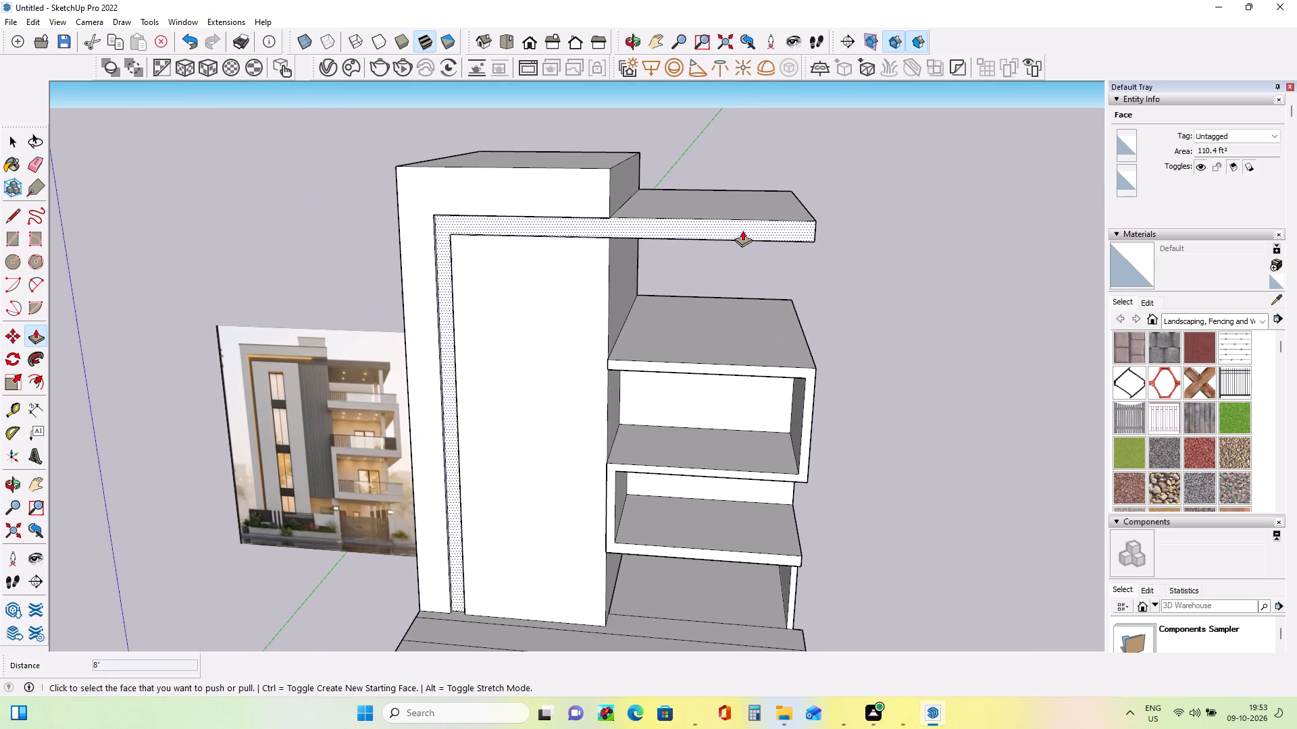
{"action": "middle_click_drag", "start_coordinate": [742, 230], "coordinate": [768, 244], "text": "ctrl"}
{"action": "middle_click_drag", "start_coordinate": [429, 175], "coordinate": [463, 194], "text": "ctrl"}
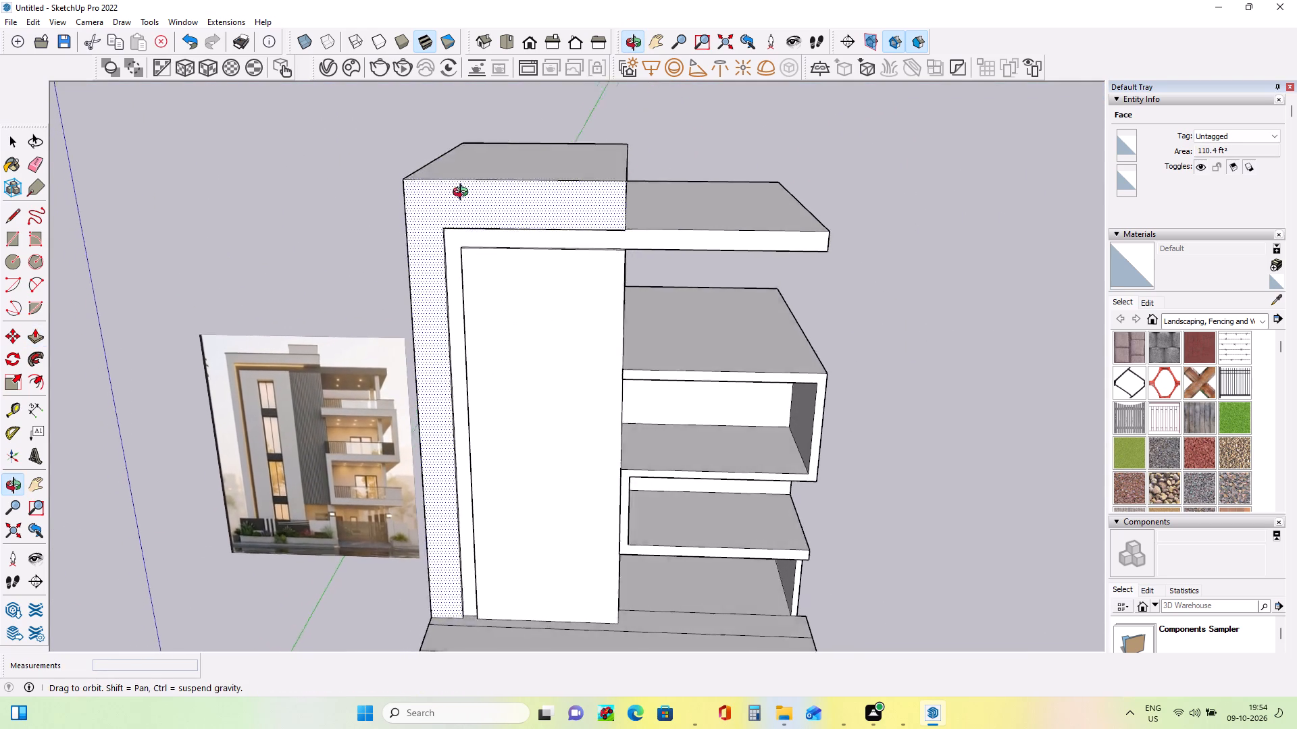
{"action": "middle_click_drag", "start_coordinate": [463, 194], "coordinate": [516, 186], "text": "ctrl"}
{"action": "scroll", "coordinate": [633, 384], "scroll_direction": "down", "scroll_amount": 3, "text": "ctrl"}
{"action": "middle_click_drag", "start_coordinate": [630, 410], "coordinate": [611, 385], "text": "ctrl"}
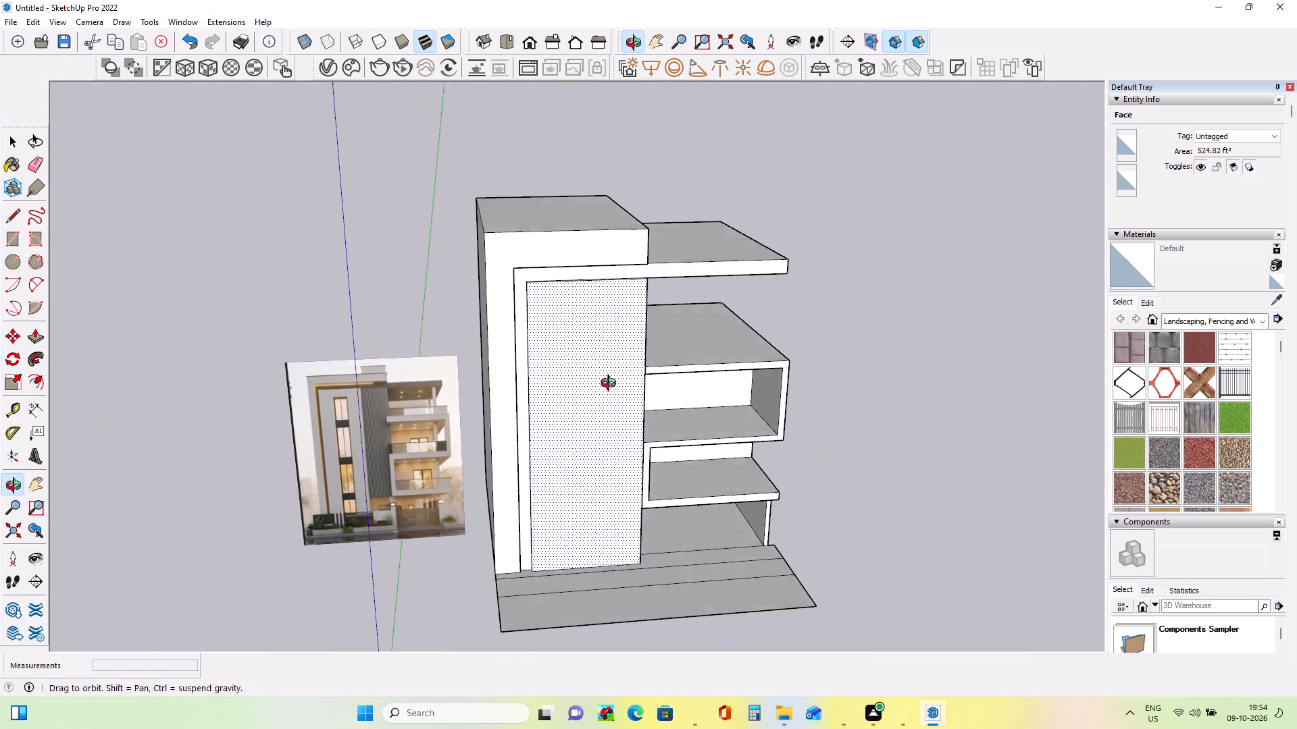
{"action": "middle_click_drag", "start_coordinate": [611, 385], "coordinate": [605, 370], "text": "ctrl"}
{"action": "scroll", "coordinate": [601, 495], "scroll_direction": "up", "scroll_amount": 2, "text": "ctrl"}
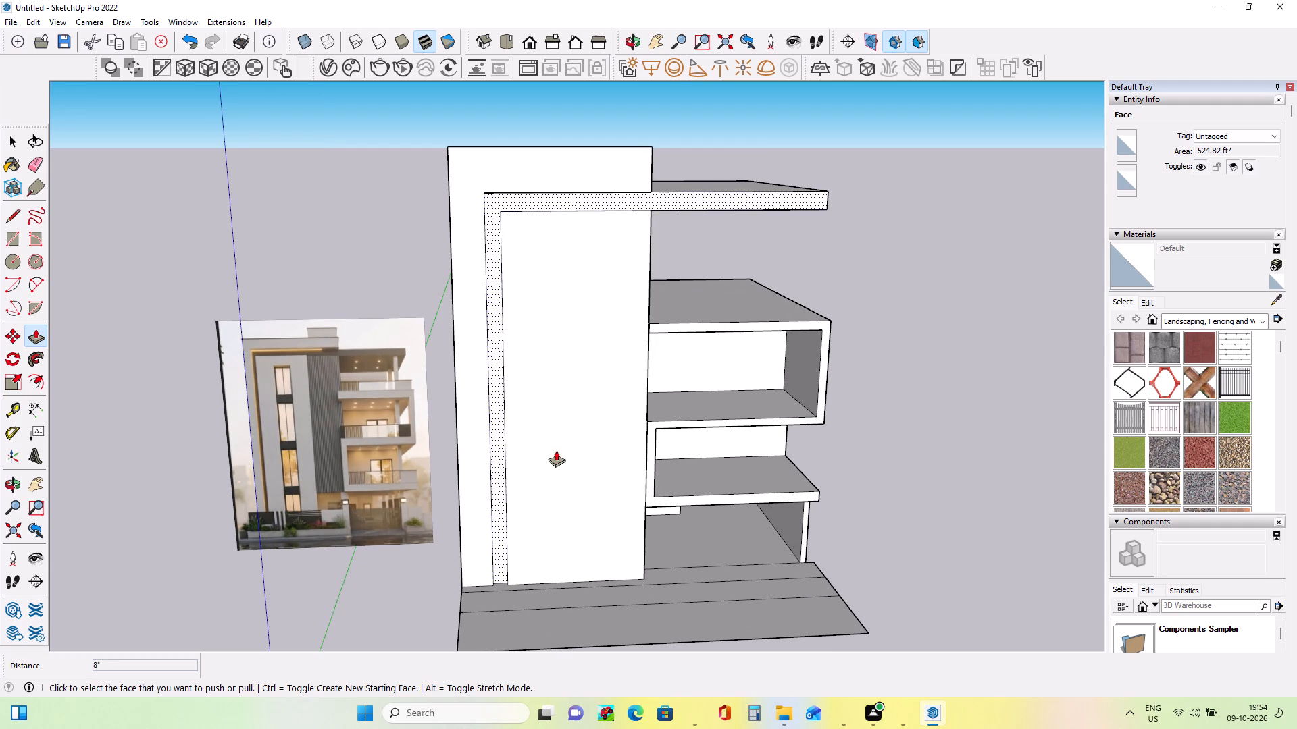
Push/Pull the tower's outer front frame further outward and bring its inner panel forward about 1' 1/4" level with it.
{"action": "middle_click_drag", "start_coordinate": [553, 441], "coordinate": [580, 470], "text": "ctrl"}
{"action": "left_click", "coordinate": [485, 274], "text": "ctrl"}
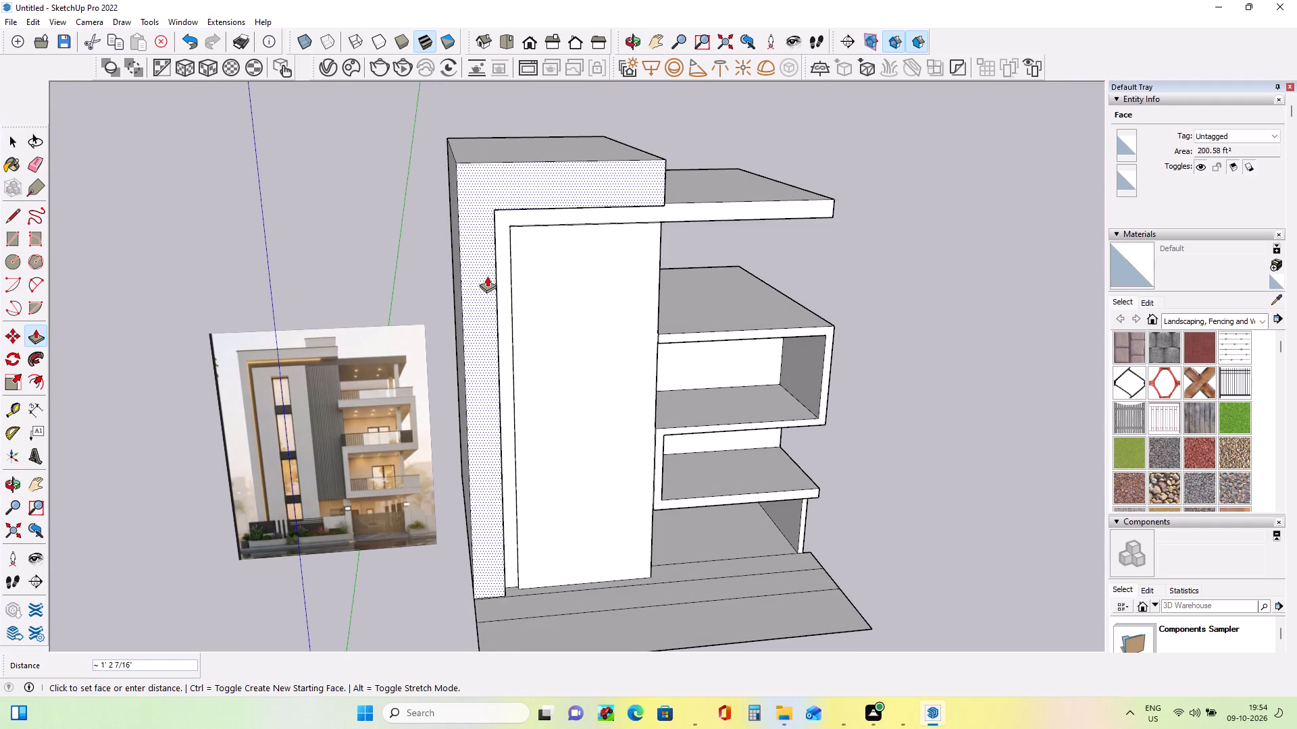
{"action": "left_click", "coordinate": [487, 276], "text": "ctrl"}
{"action": "left_click", "coordinate": [534, 340], "text": "ctrl"}
{"action": "left_click", "coordinate": [491, 344], "text": "ctrl"}
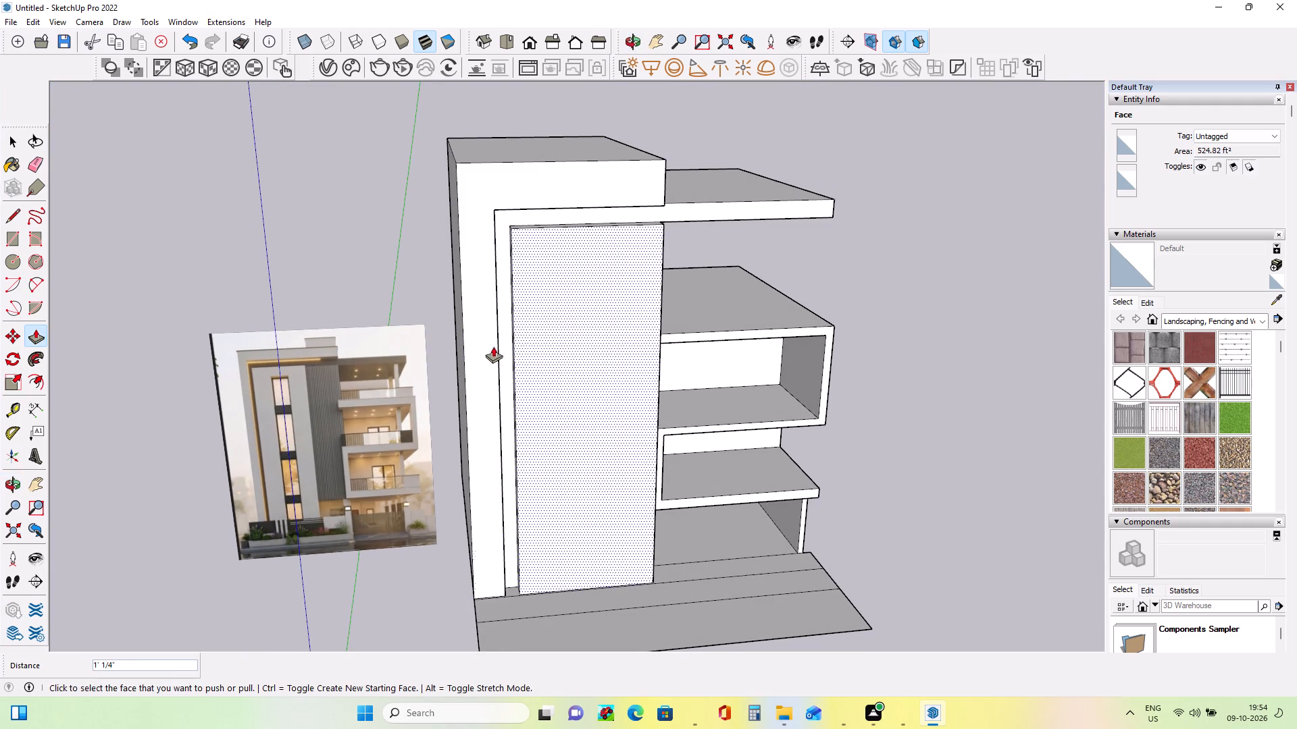
Draw a rectangle about 18' 7 1/2" by 6 1/2" along the top edge of the tower's outer front frame.
{"action": "middle_click_drag", "start_coordinate": [562, 353], "coordinate": [494, 328], "text": "ctrl"}
{"action": "middle_click_drag", "start_coordinate": [604, 263], "coordinate": [596, 273], "text": "ctrl"}
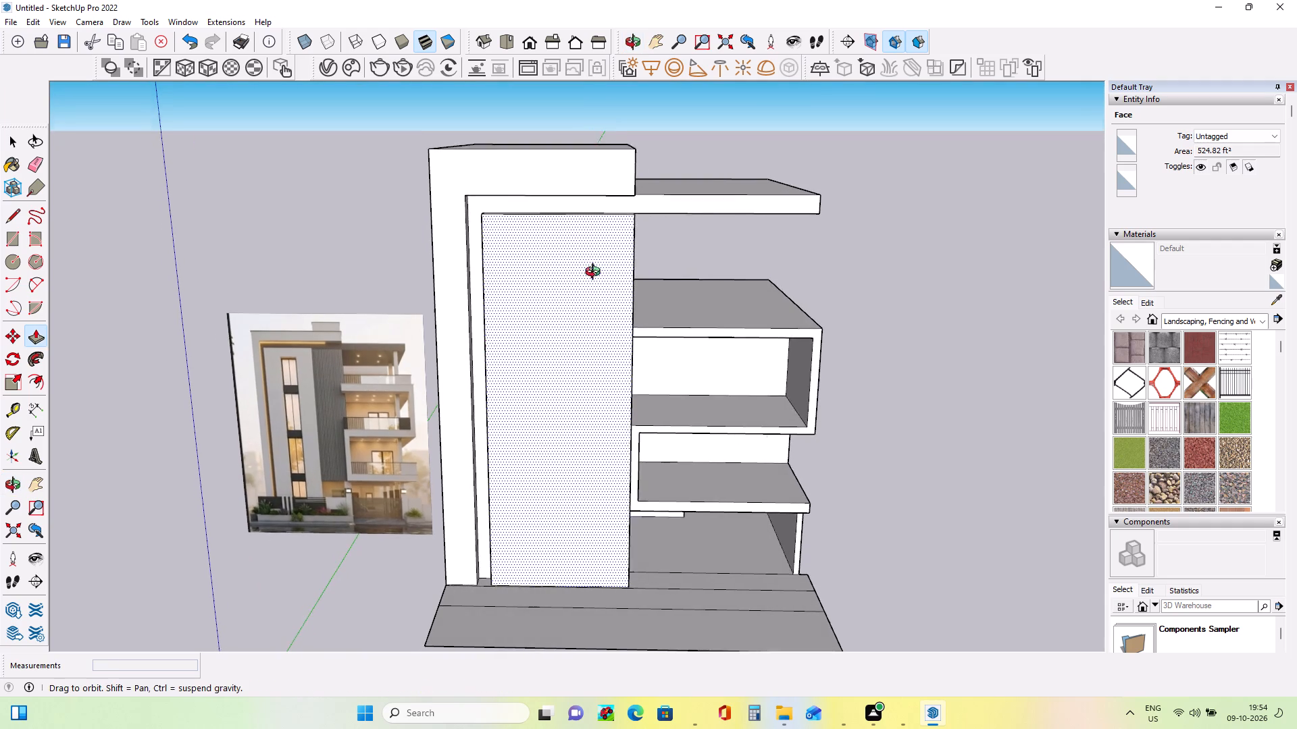
{"action": "middle_click_drag", "start_coordinate": [596, 273], "coordinate": [574, 256], "text": "ctrl"}
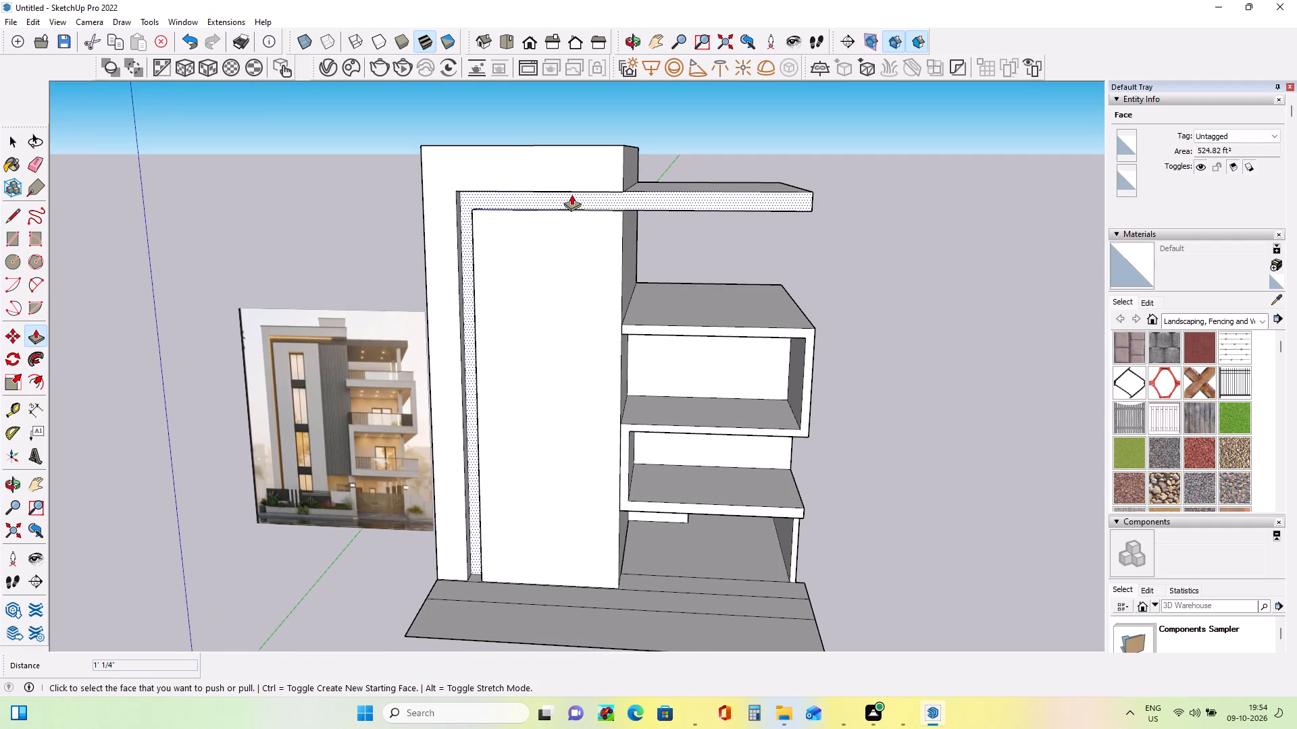
{"action": "scroll", "coordinate": [572, 193], "scroll_direction": "up", "scroll_amount": 2, "text": "ctrl"}
{"action": "scroll", "coordinate": [572, 193], "scroll_direction": "down", "scroll_amount": 2, "text": "ctrl"}
{"action": "middle_click_drag", "start_coordinate": [578, 268], "coordinate": [626, 265], "text": "ctrl"}
{"action": "middle_click_drag", "start_coordinate": [558, 171], "coordinate": [641, 261], "text": "ctrl"}
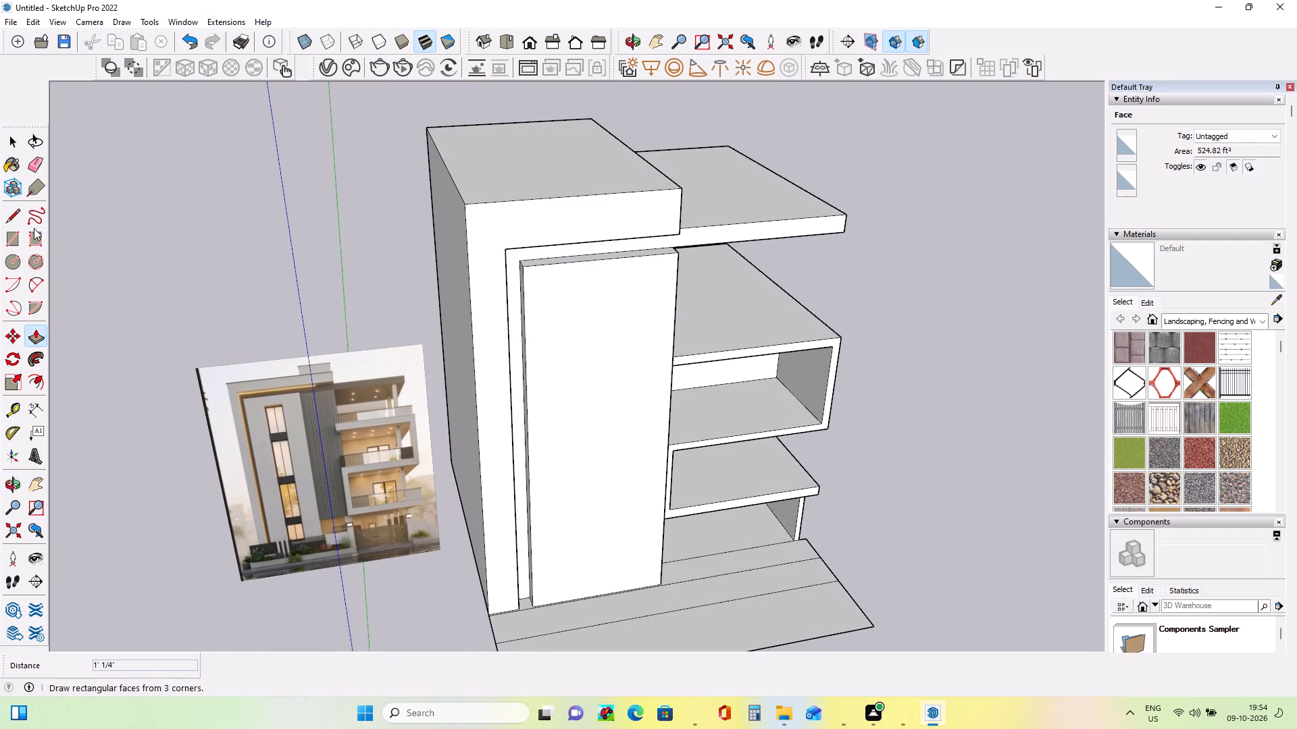
{"action": "left_click", "coordinate": [14, 242], "text": "ctrl"}
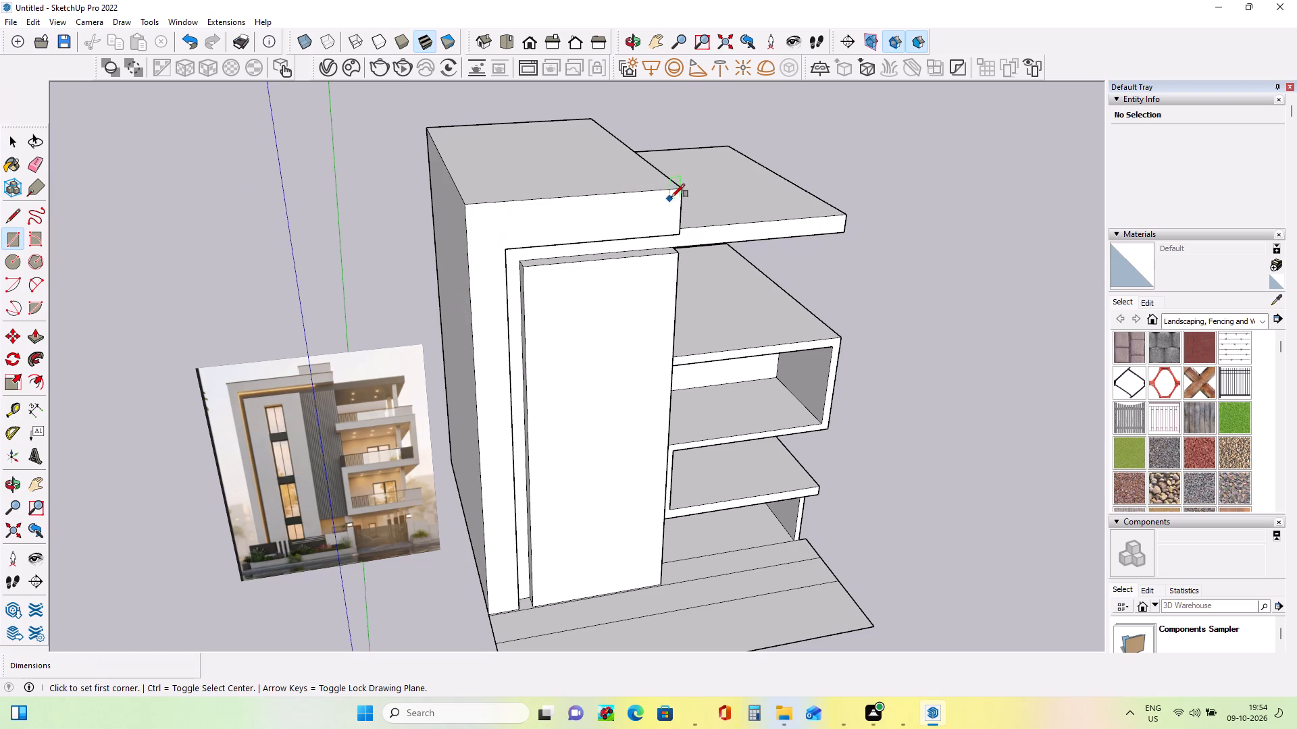
{"action": "left_click", "coordinate": [680, 191], "text": "ctrl"}
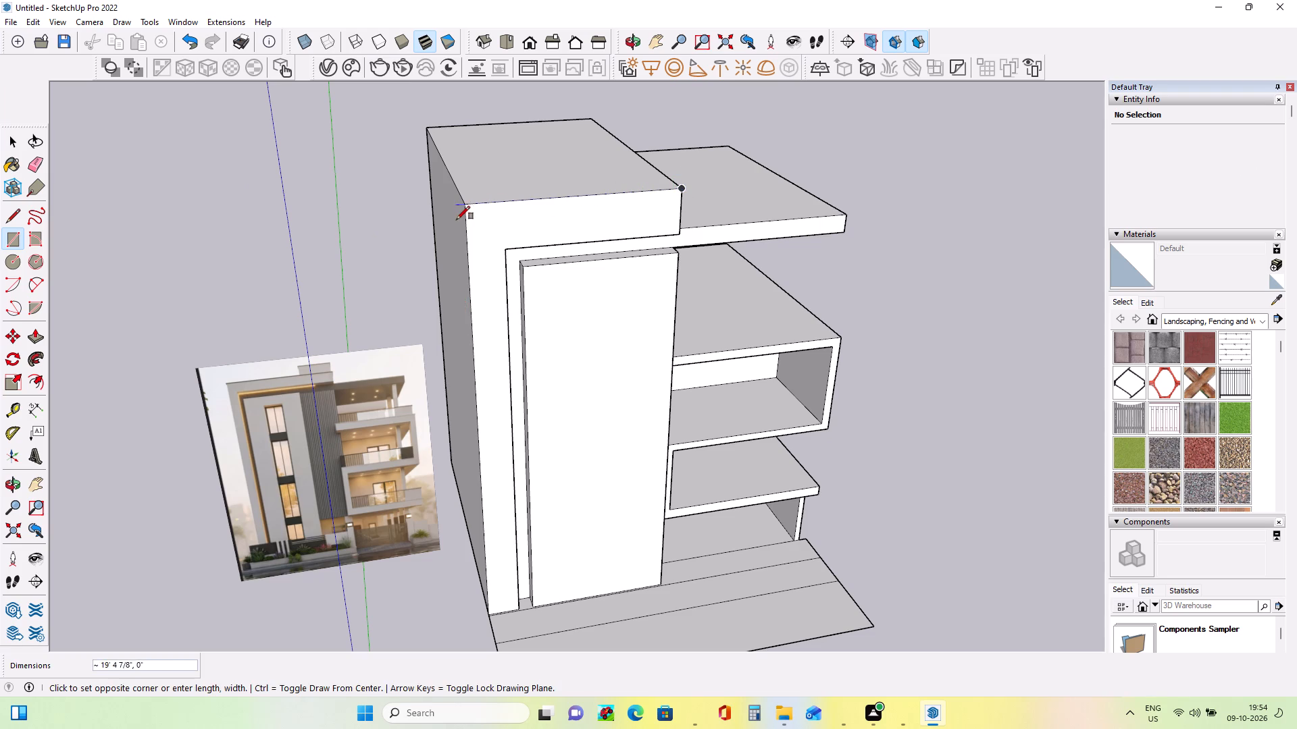
{"action": "scroll", "coordinate": [464, 219], "scroll_direction": "up", "scroll_amount": 1, "text": "ctrl"}
{"action": "scroll", "coordinate": [464, 219], "scroll_direction": "down", "scroll_amount": 1, "text": "ctrl"}
{"action": "scroll", "coordinate": [464, 219], "scroll_direction": "up", "scroll_amount": 5, "text": "ctrl"}
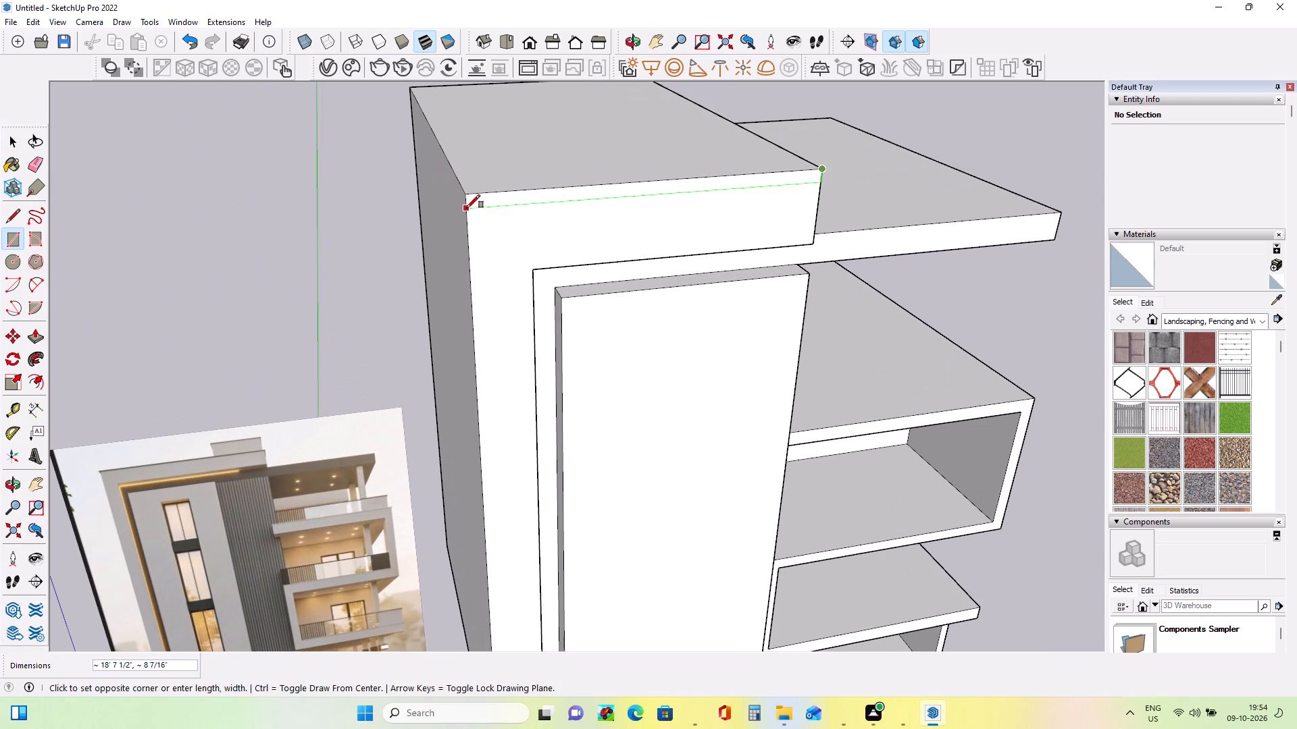
{"action": "left_click", "coordinate": [469, 205], "text": "ctrl"}
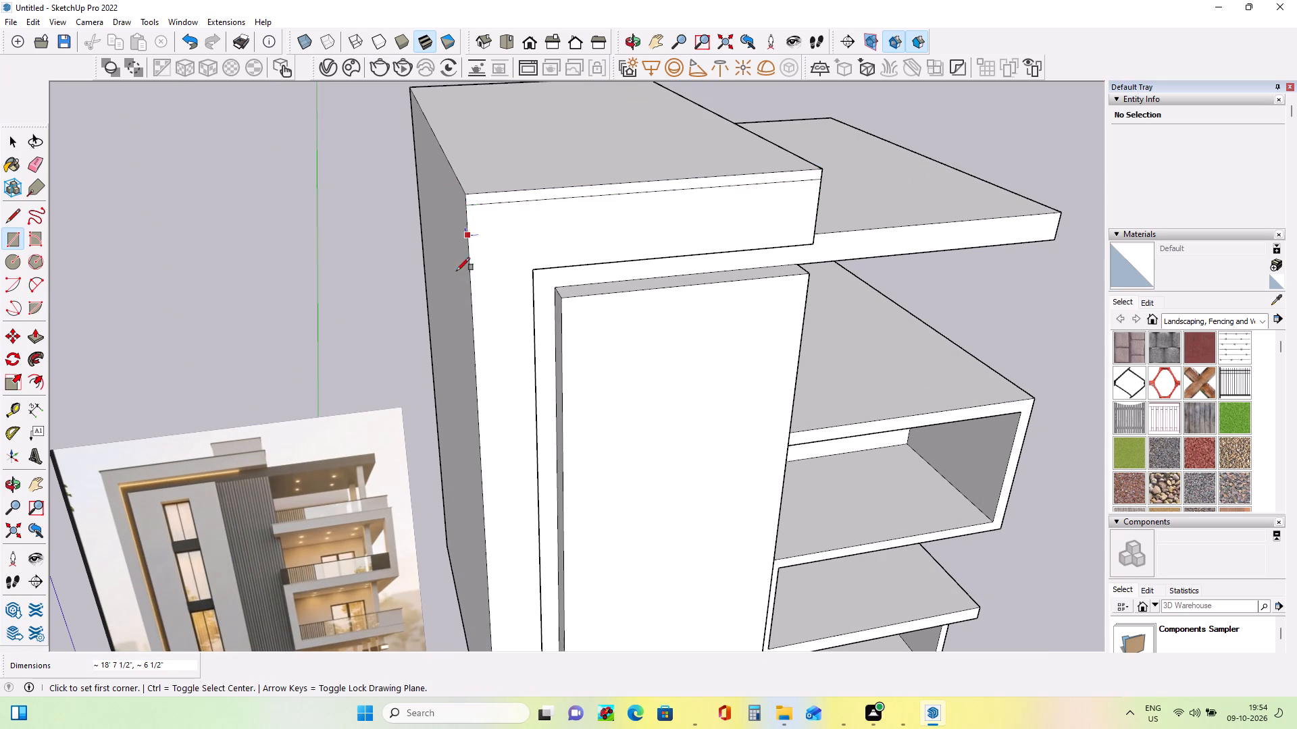
Draw a matching rectangle about 29' 6 1/8" by 6 1/2" along the top edge of the tower's side wall facing away from the balconies.
{"action": "middle_click_drag", "start_coordinate": [457, 276], "coordinate": [601, 329], "text": "ctrl"}
{"action": "left_click_drag", "start_coordinate": [661, 298], "coordinate": [656, 292], "text": "ctrl"}
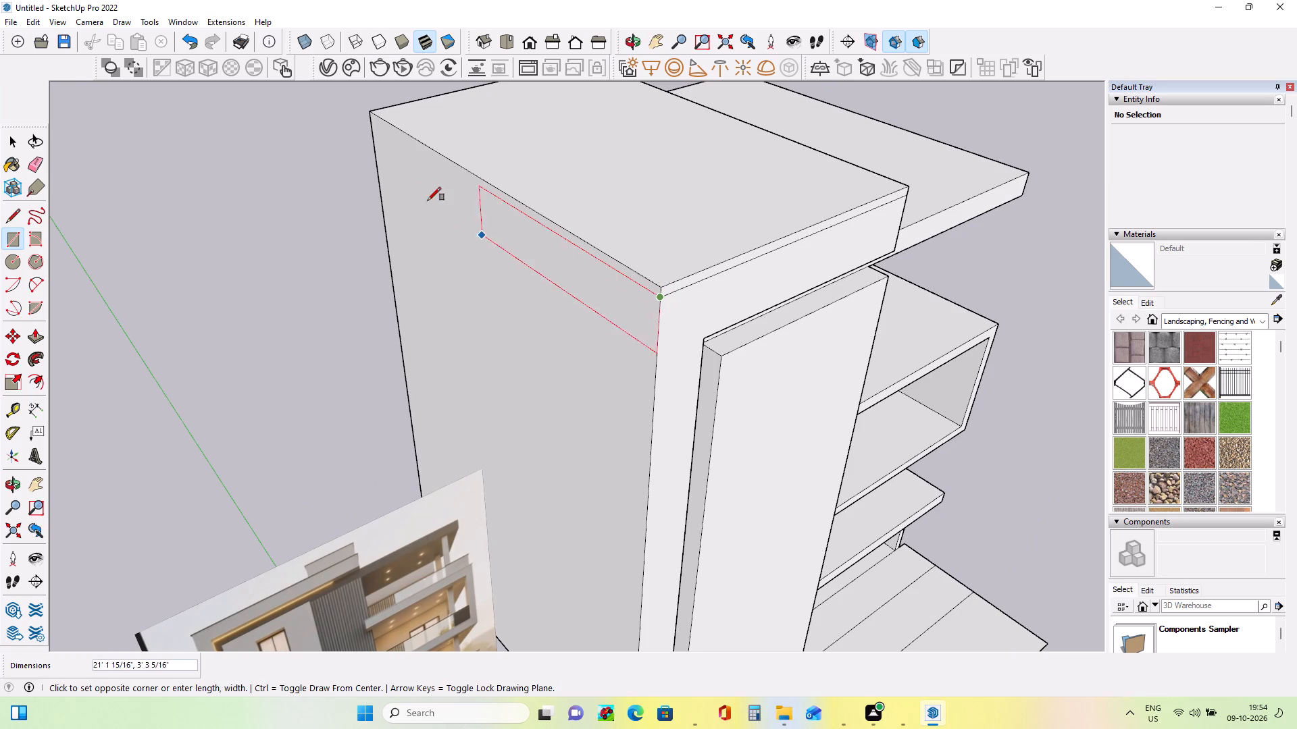
{"action": "left_click", "coordinate": [372, 113], "text": "ctrl"}
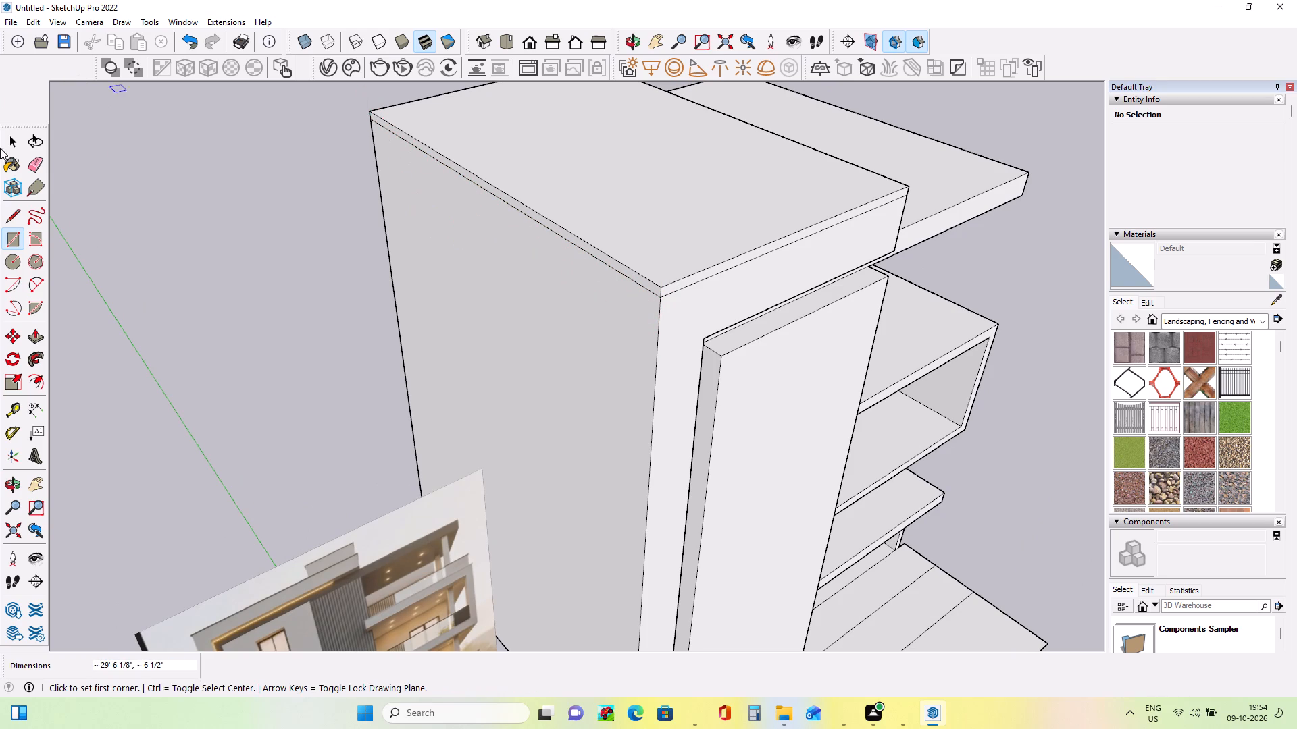
Push/Pull the tower's top-edge strips outward, about 5 1/4" on the outer side wall and about 5 7/8" on the front.
{"action": "left_click", "coordinate": [33, 328], "text": "ctrl"}
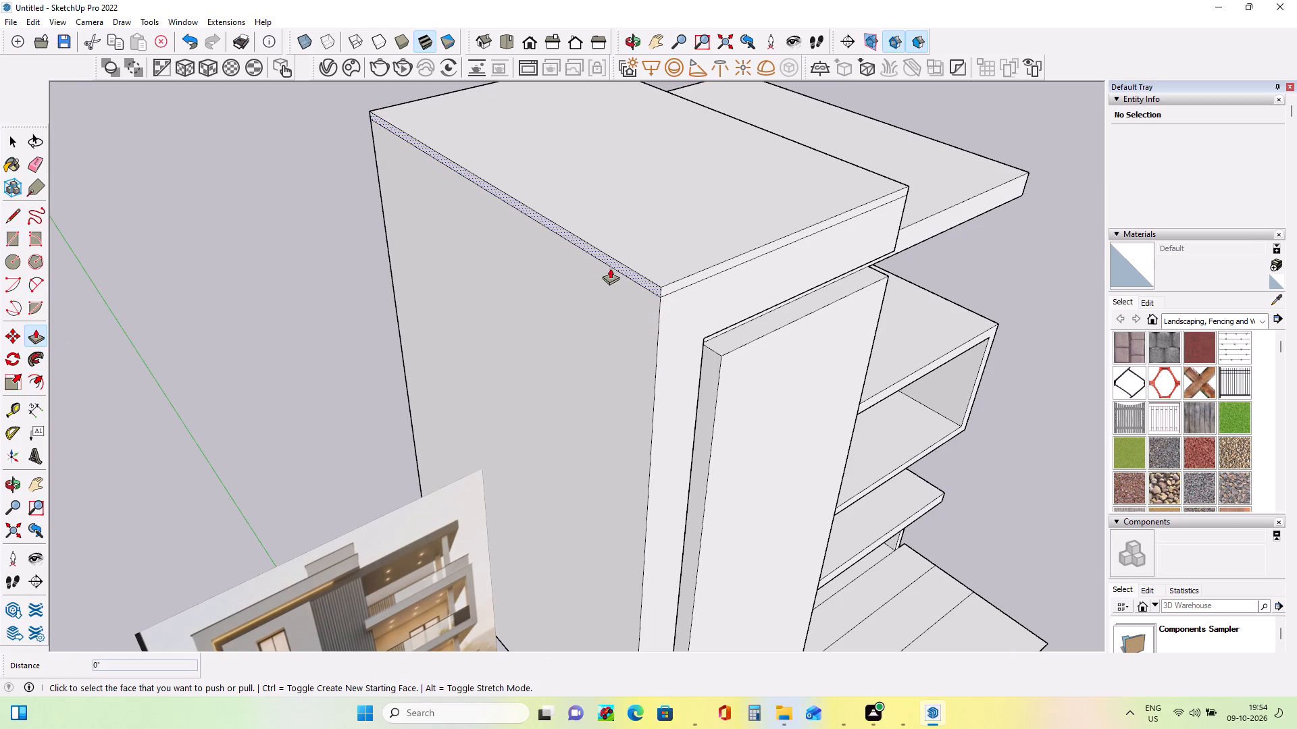
{"action": "left_click", "coordinate": [619, 266], "text": "ctrl"}
{"action": "left_click", "coordinate": [613, 269], "text": "ctrl"}
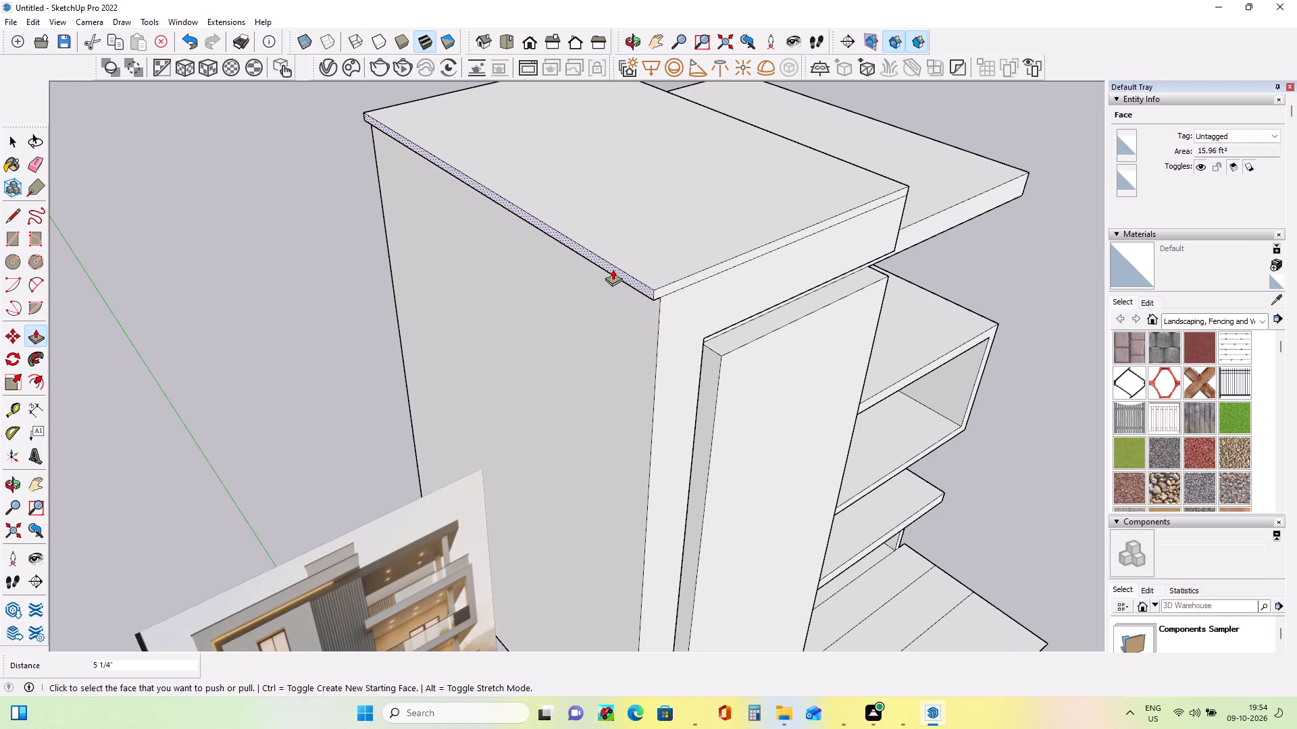
{"action": "left_click", "coordinate": [690, 281], "text": "ctrl"}
{"action": "left_click", "coordinate": [696, 286], "text": "ctrl"}
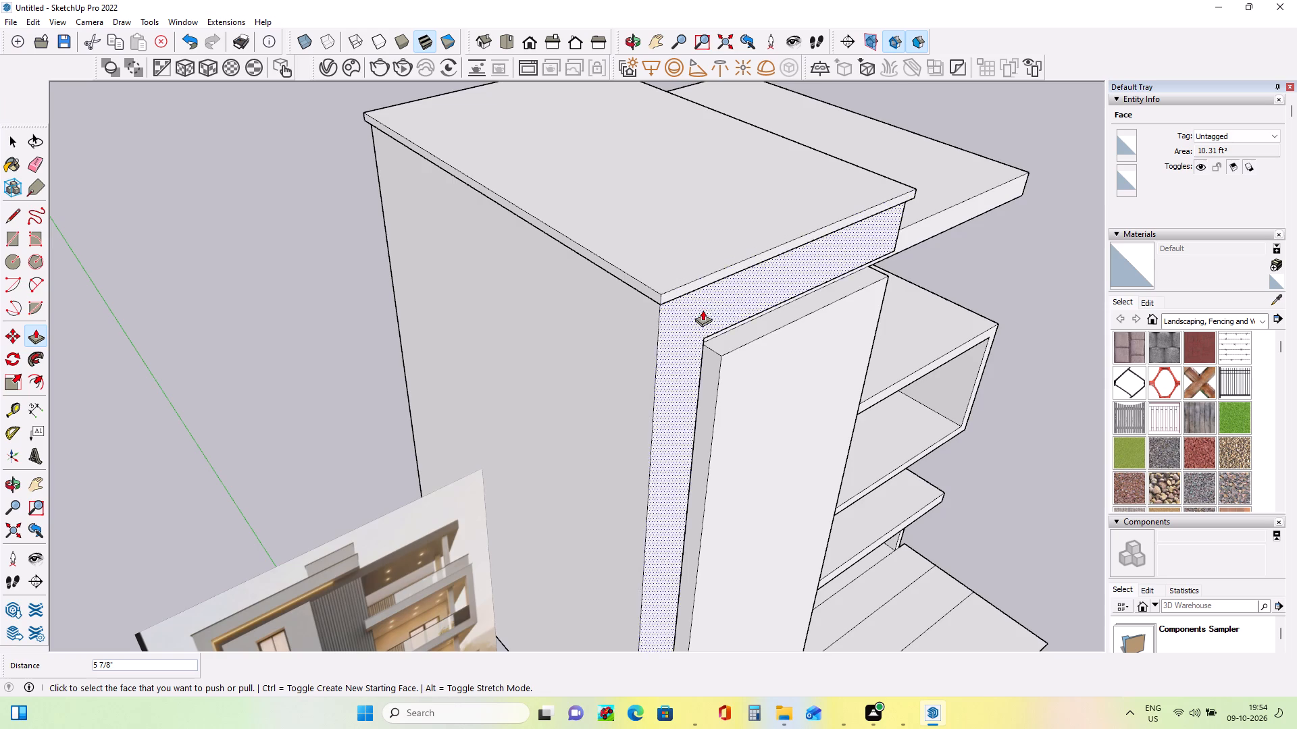
Draw a rectangle about 29' 6 1/8" by 6 1/2" along the top edge of the tower's wall on the balcony side.
{"action": "middle_click_drag", "start_coordinate": [771, 376], "coordinate": [294, 302], "text": "ctrl"}
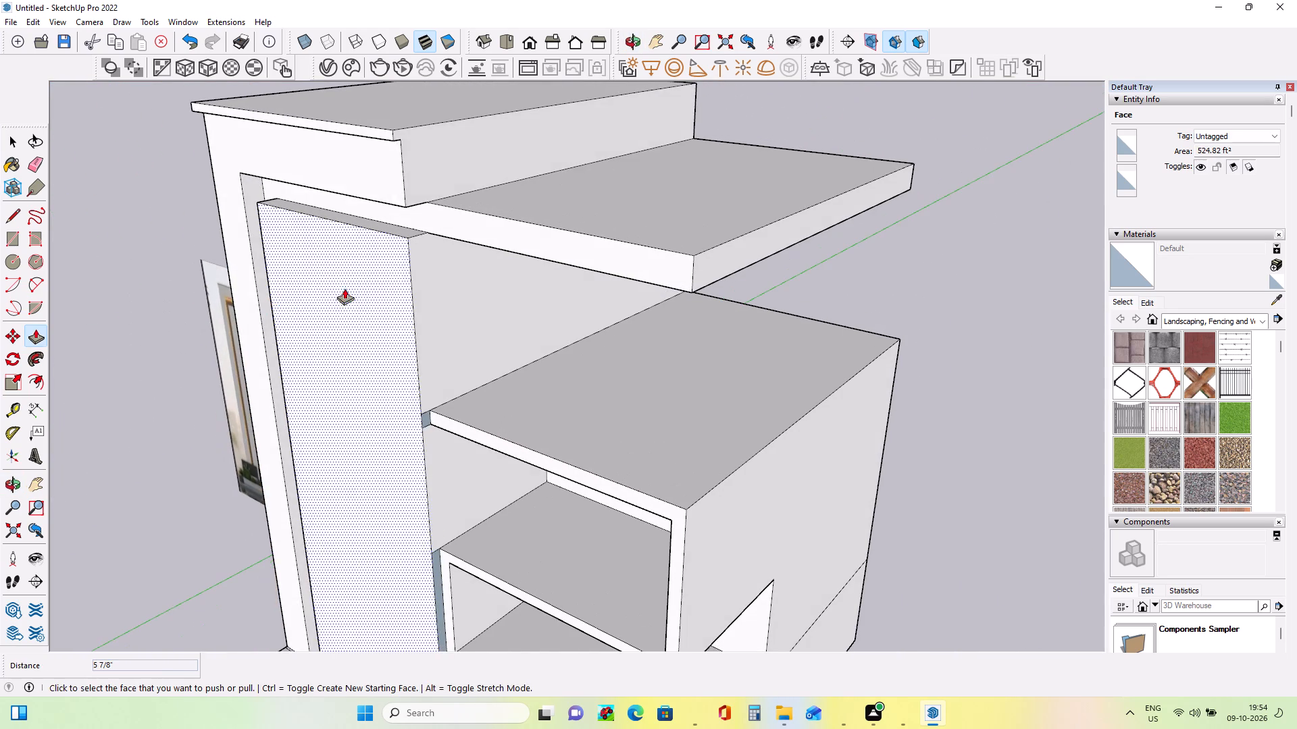
{"action": "middle_click_drag", "start_coordinate": [437, 228], "coordinate": [405, 294], "text": "ctrl"}
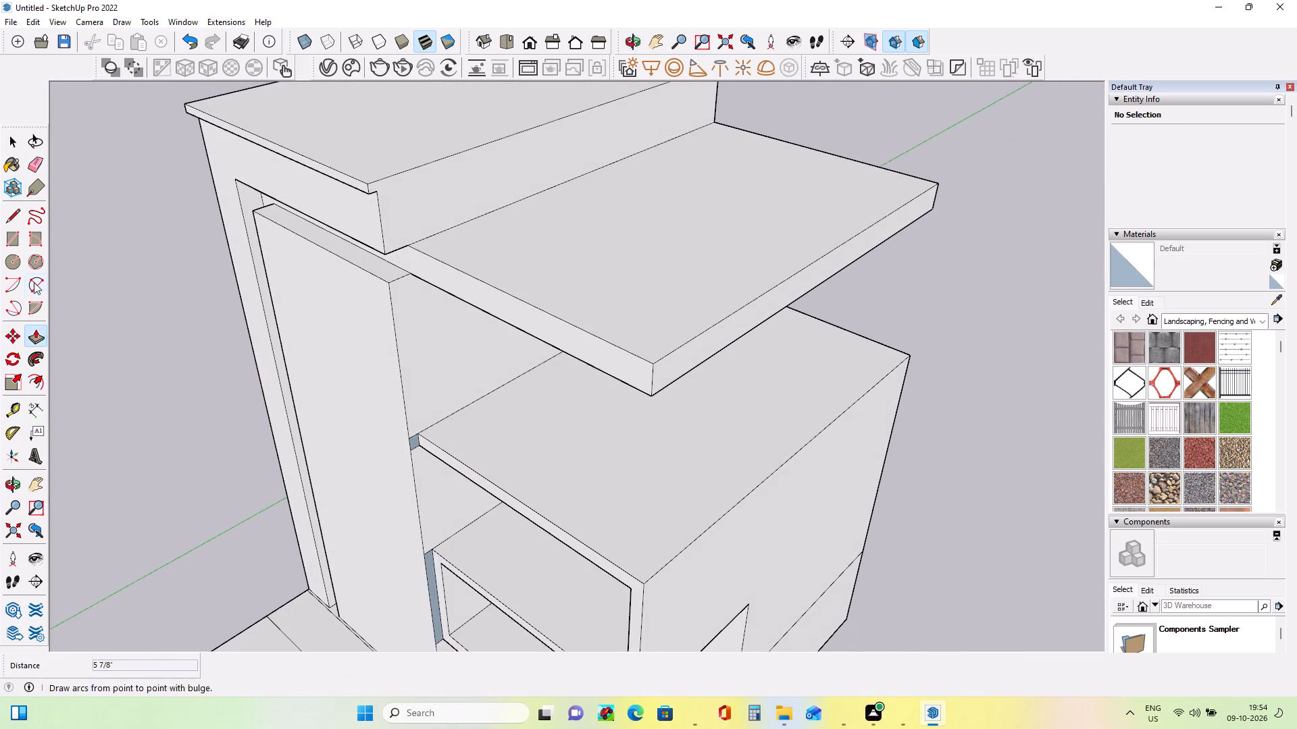
{"action": "left_click", "coordinate": [7, 236], "text": "ctrl"}
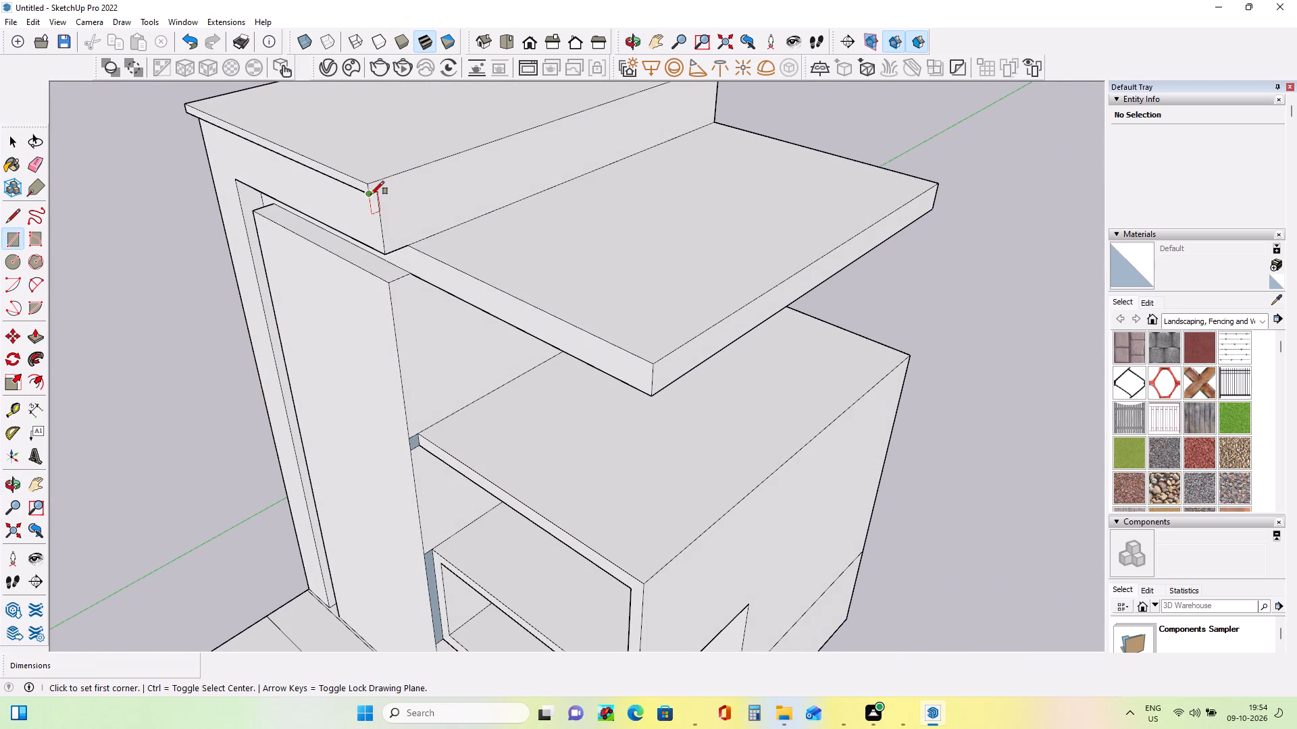
{"action": "left_click", "coordinate": [375, 193], "text": "ctrl"}
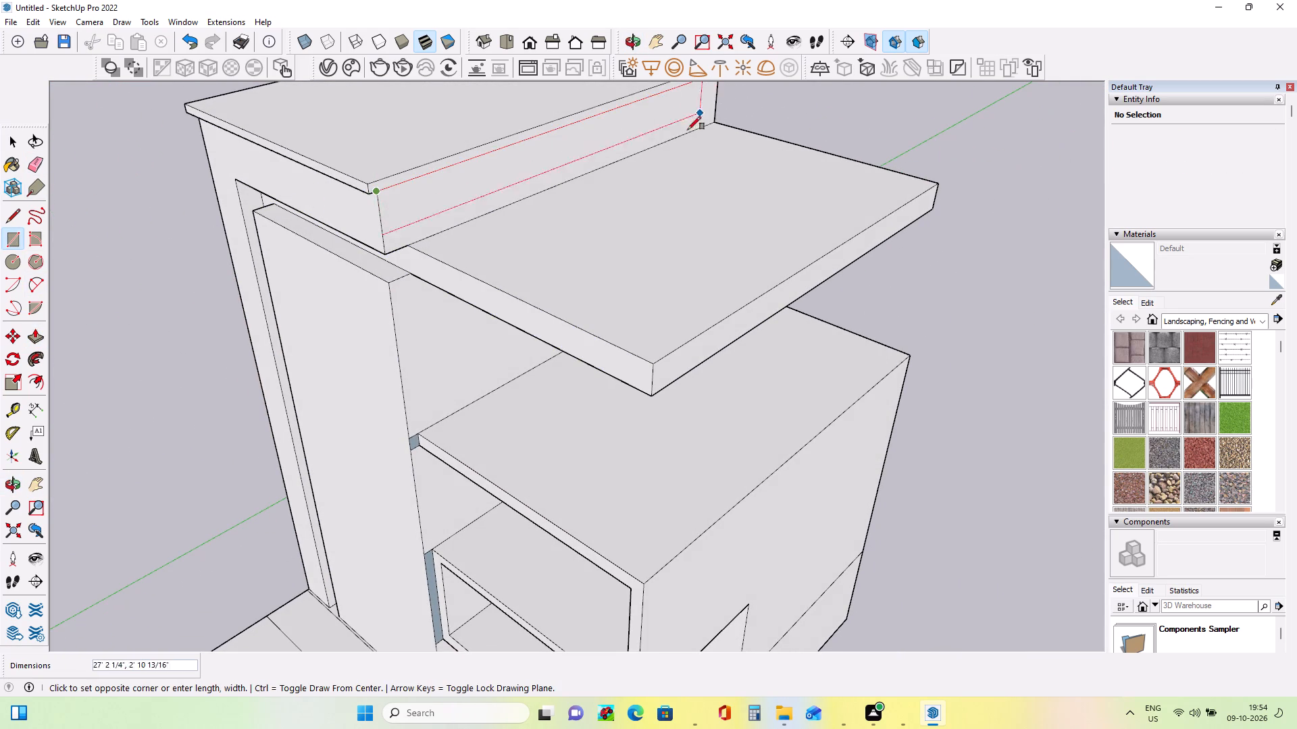
{"action": "middle_click_drag", "start_coordinate": [688, 130], "coordinate": [386, 193], "text": "ctrl"}
{"action": "left_click", "coordinate": [802, 140], "text": "ctrl"}
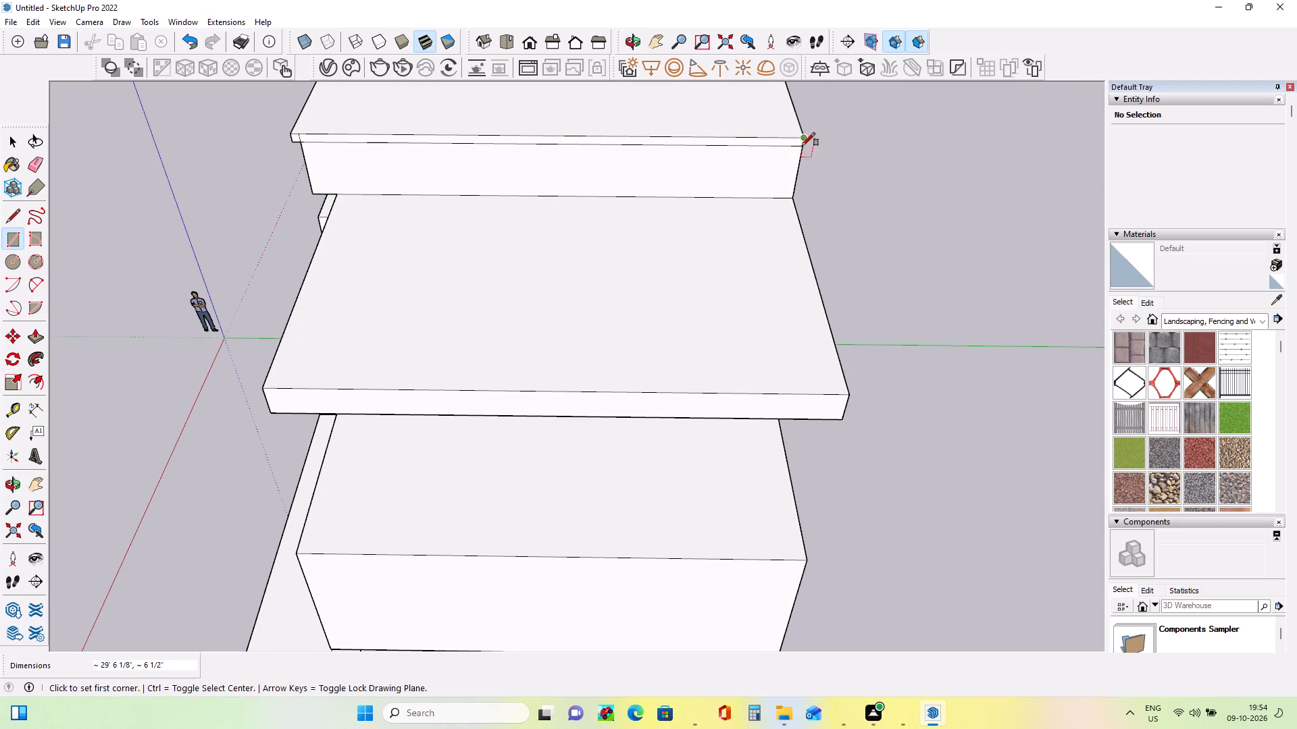
Erase the short dividing edge at the front corner of the top strip on the balcony side.
{"action": "scroll", "coordinate": [136, 118], "scroll_direction": "up", "scroll_amount": 3, "text": "ctrl"}
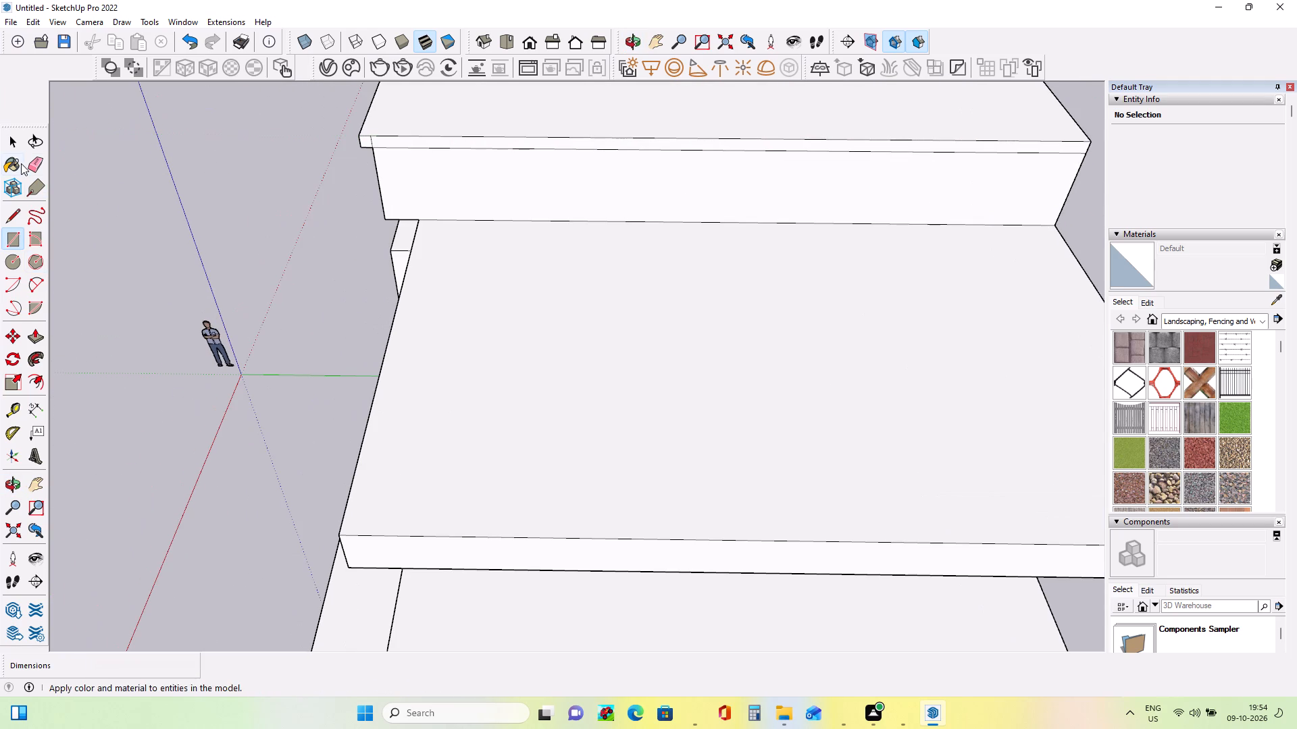
{"action": "left_click", "coordinate": [36, 165], "text": "ctrl"}
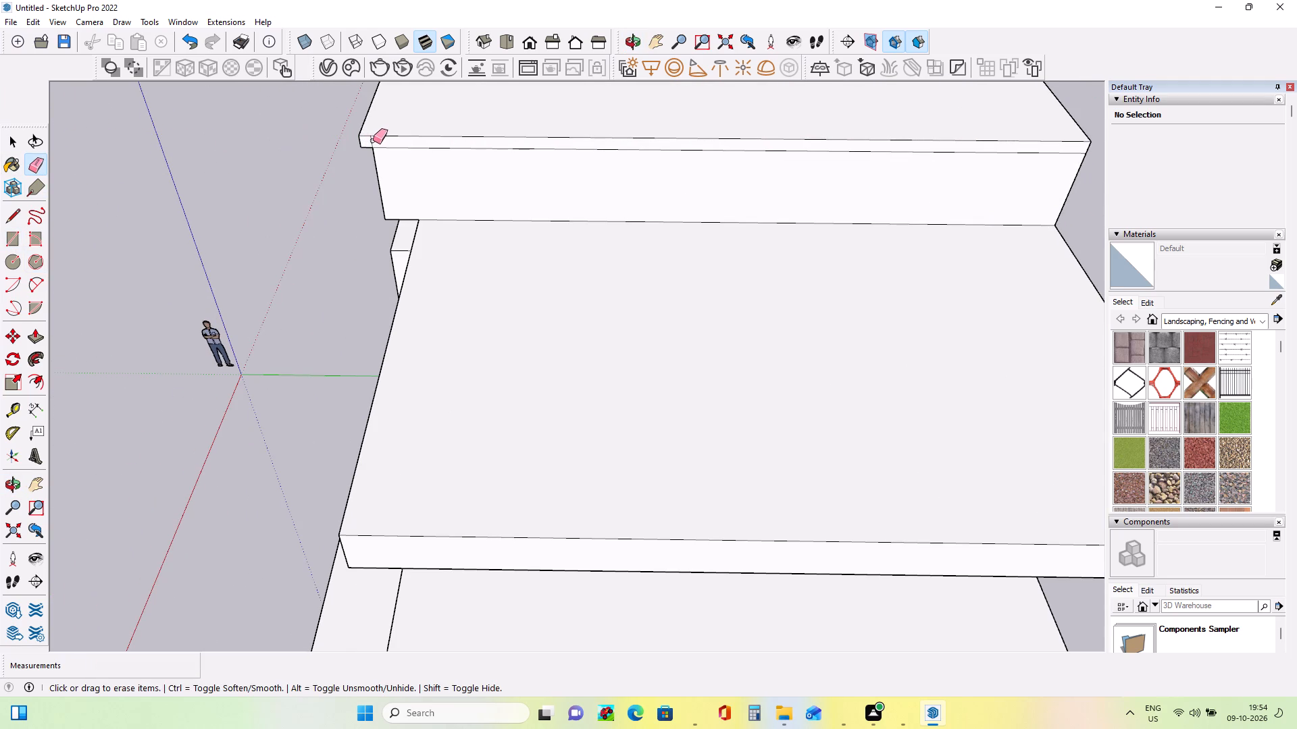
{"action": "left_click", "coordinate": [373, 140], "text": "ctrl"}
Push/Pull the balcony-side top strip outward about 5 1/16" to continue the tower's projecting cap.
{"action": "scroll", "coordinate": [351, 180], "scroll_direction": "down", "scroll_amount": 3, "text": "ctrl"}
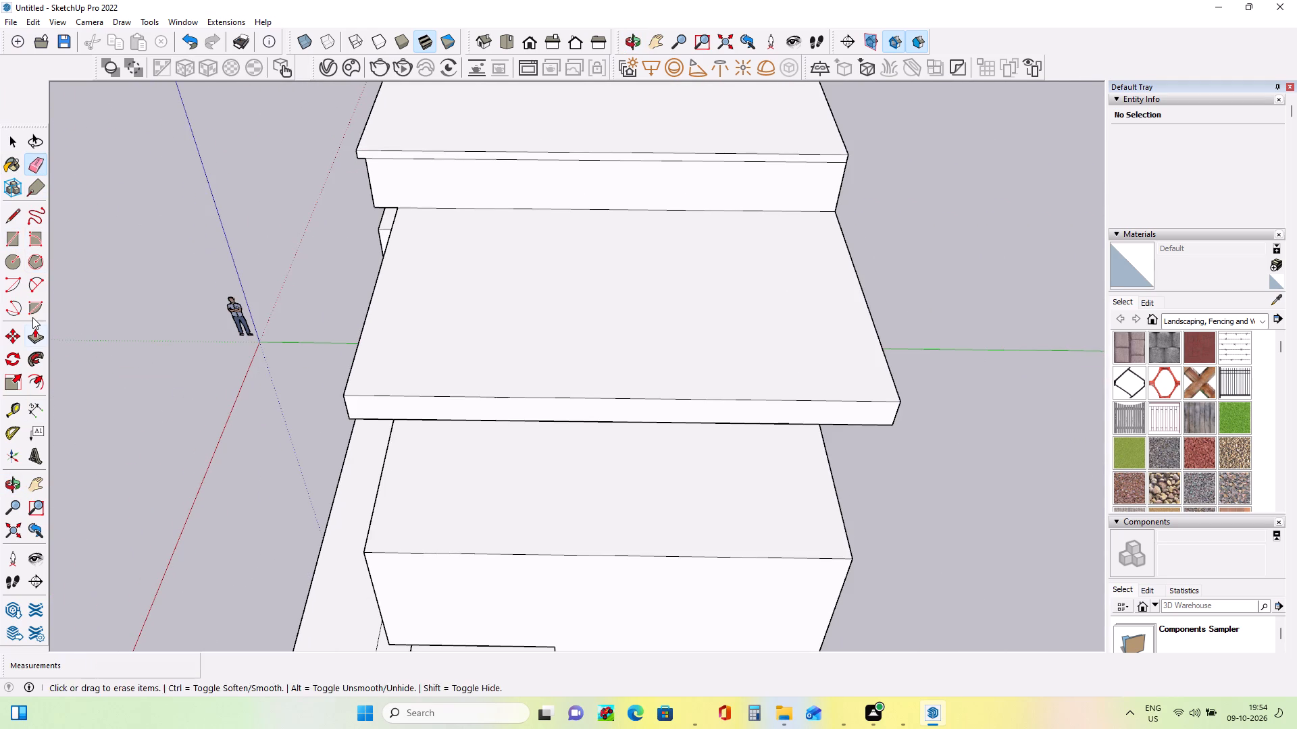
{"action": "left_click", "coordinate": [36, 337], "text": "ctrl"}
{"action": "left_click", "coordinate": [489, 153], "text": "ctrl"}
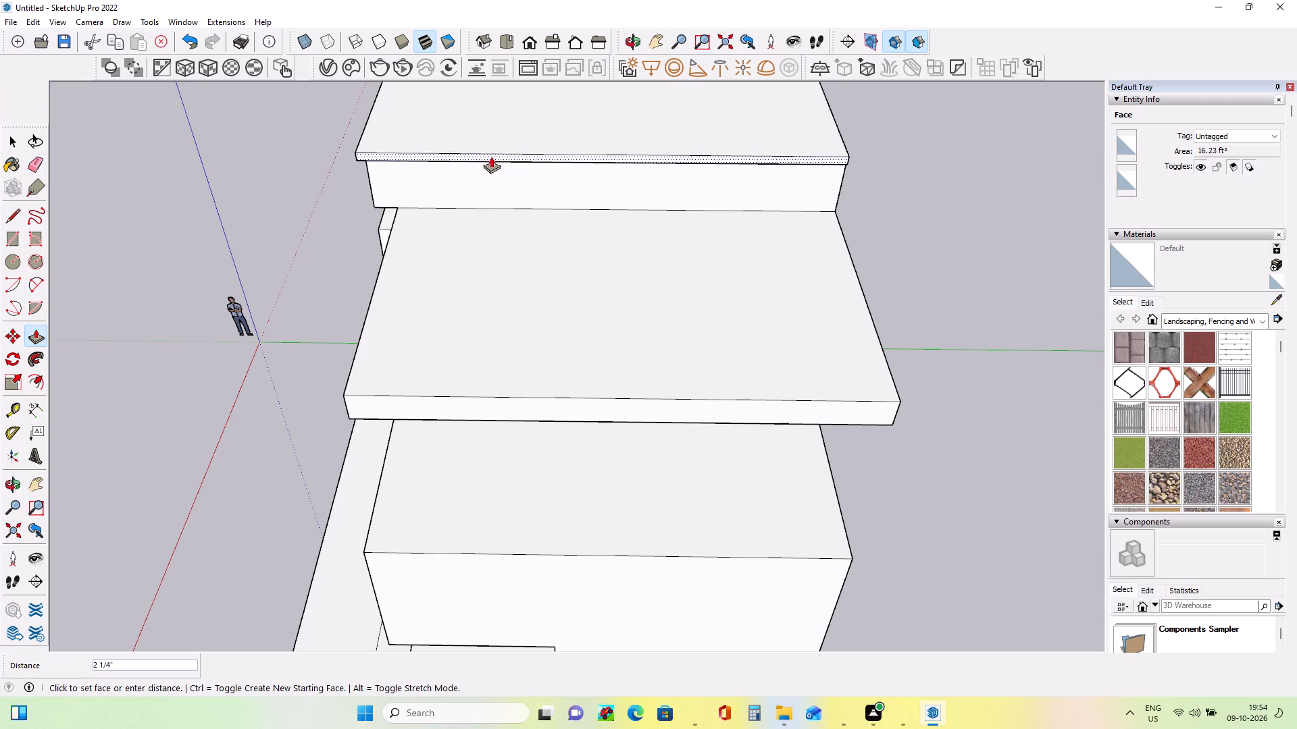
{"action": "left_click", "coordinate": [491, 157], "text": "ctrl"}
Examine the tower's projecting top cap, front frame and balconies from several angles against the reference image.
{"action": "middle_click_drag", "start_coordinate": [433, 256], "coordinate": [889, 126], "text": "ctrl"}
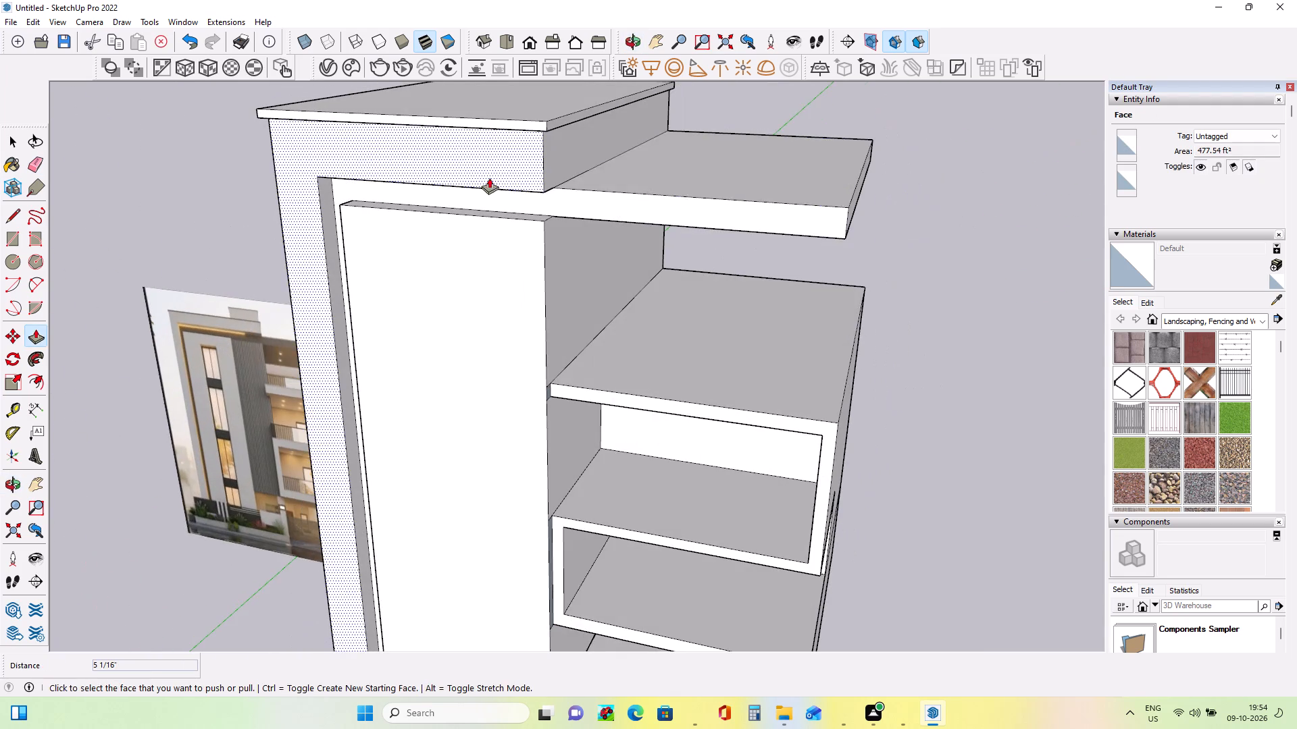
{"action": "middle_click_drag", "start_coordinate": [490, 178], "coordinate": [560, 173], "text": "ctrl"}
{"action": "scroll", "coordinate": [560, 174], "scroll_direction": "down", "scroll_amount": 5, "text": "ctrl"}
{"action": "middle_click_drag", "start_coordinate": [633, 200], "coordinate": [618, 165], "text": "ctrl"}
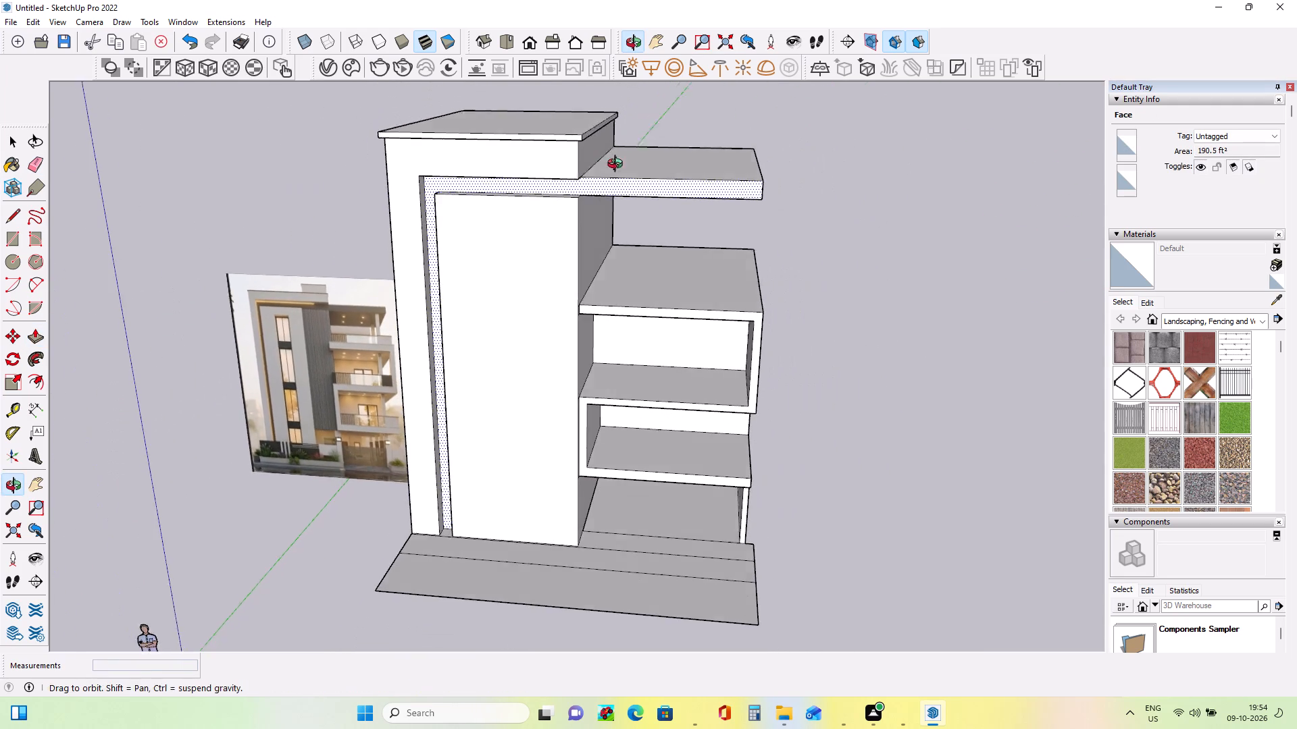
{"action": "middle_click_drag", "start_coordinate": [618, 165], "coordinate": [605, 151], "text": "ctrl"}
{"action": "scroll", "coordinate": [590, 171], "scroll_direction": "down", "scroll_amount": 2, "text": "ctrl"}
{"action": "middle_click_drag", "start_coordinate": [534, 237], "coordinate": [607, 250], "text": "ctrl"}
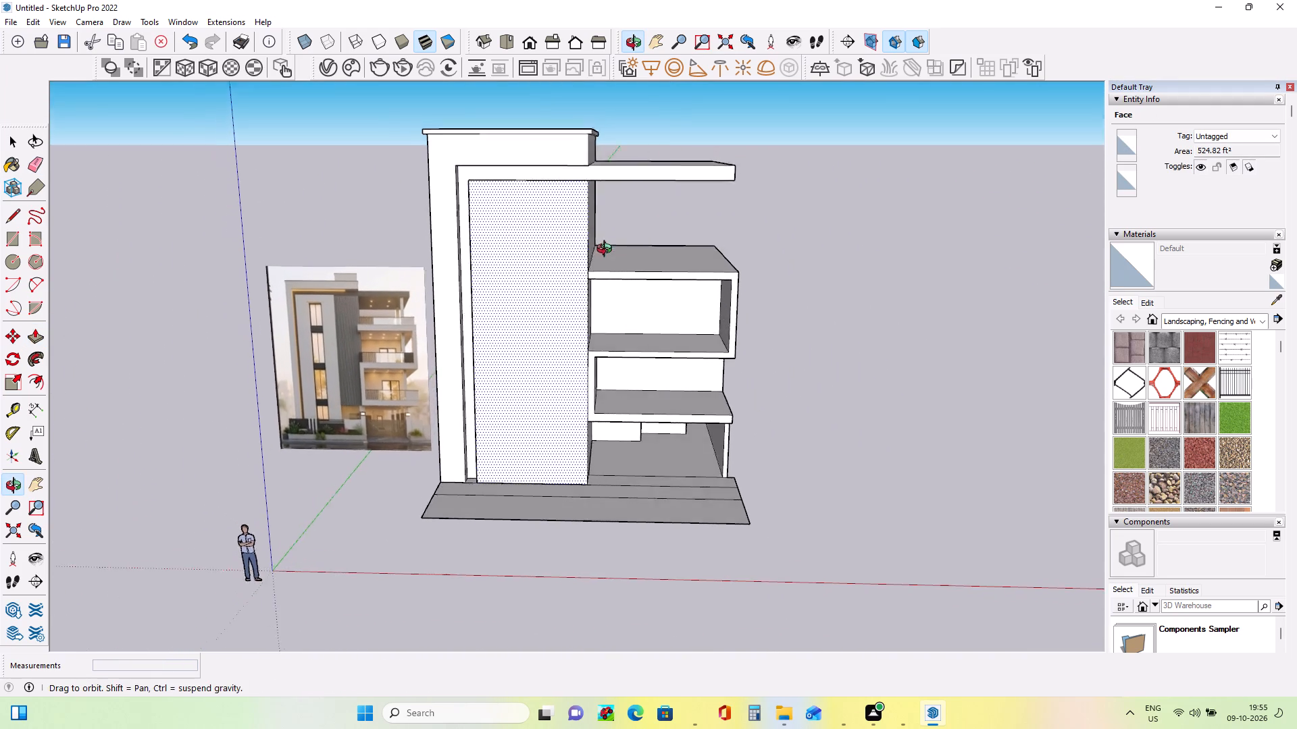
{"action": "middle_click_drag", "start_coordinate": [607, 250], "coordinate": [609, 254], "text": "ctrl"}
{"action": "scroll", "coordinate": [663, 230], "scroll_direction": "up", "scroll_amount": 3, "text": "ctrl"}
{"action": "middle_click_drag", "start_coordinate": [664, 229], "coordinate": [663, 246], "text": "ctrl"}
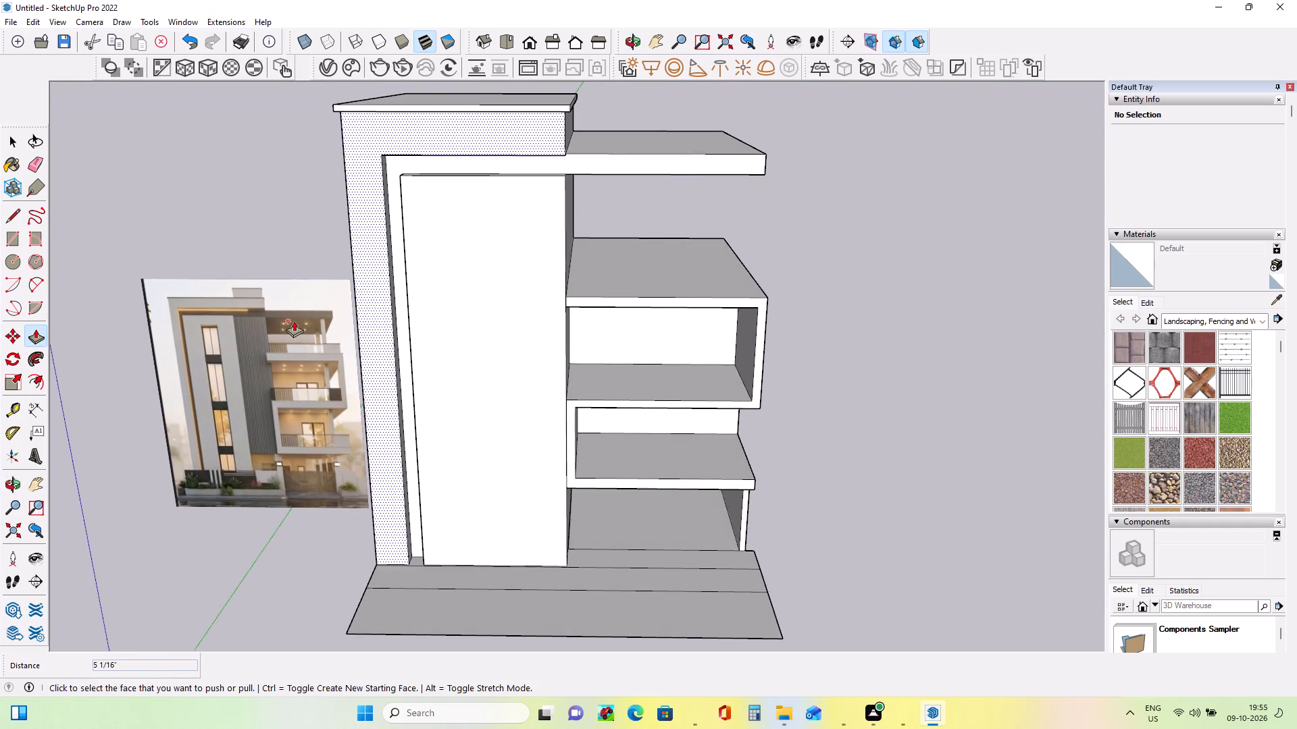
{"action": "scroll", "coordinate": [293, 321], "scroll_direction": "up", "scroll_amount": 13, "text": "ctrl"}
{"action": "scroll", "coordinate": [337, 342], "scroll_direction": "down", "scroll_amount": 12, "text": "ctrl"}
{"action": "middle_click_drag", "start_coordinate": [337, 344], "coordinate": [337, 353], "text": "ctrl"}
{"action": "scroll", "coordinate": [337, 345], "scroll_direction": "down", "scroll_amount": 1, "text": "ctrl"}
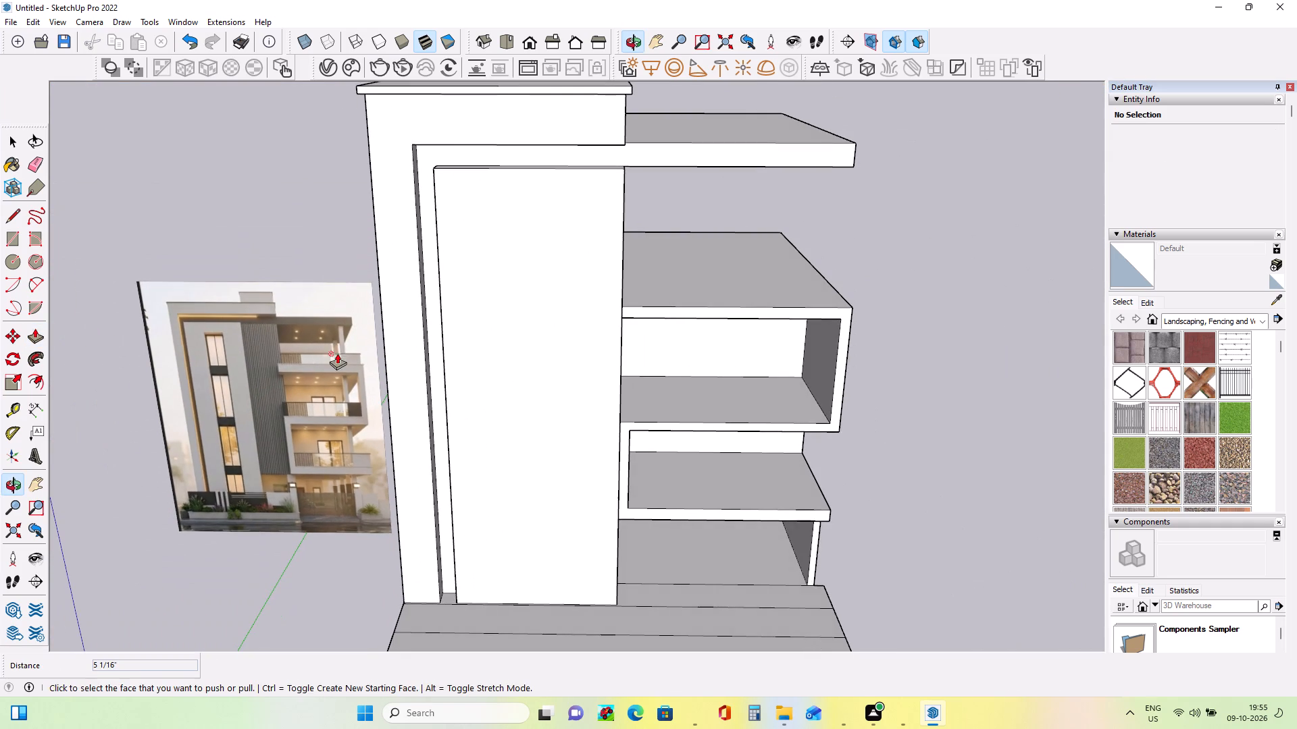
{"action": "middle_click_drag", "start_coordinate": [396, 324], "coordinate": [377, 350], "text": "ctrl"}
{"action": "middle_click_drag", "start_coordinate": [503, 146], "coordinate": [471, 126], "text": "ctrl"}
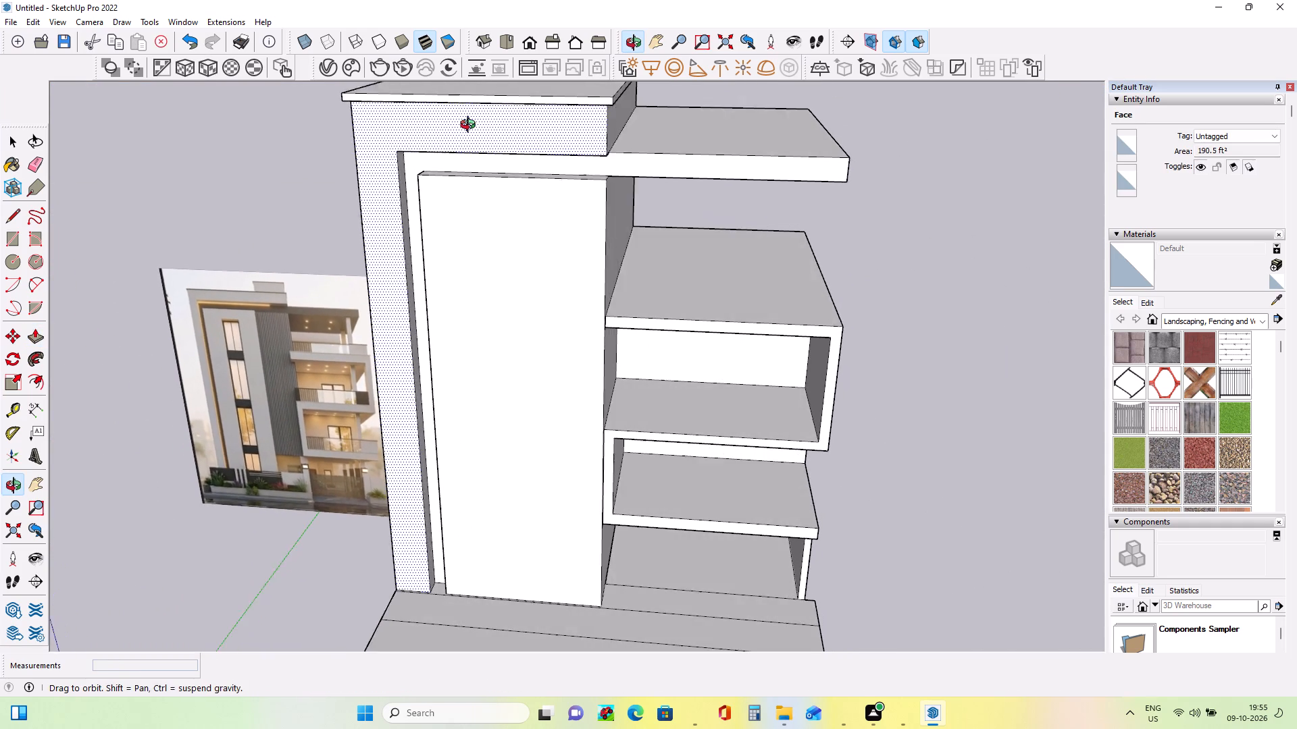
{"action": "middle_click_drag", "start_coordinate": [471, 126], "coordinate": [470, 126], "text": "ctrl"}
{"action": "middle_click_drag", "start_coordinate": [580, 257], "coordinate": [450, 220], "text": "ctrl"}
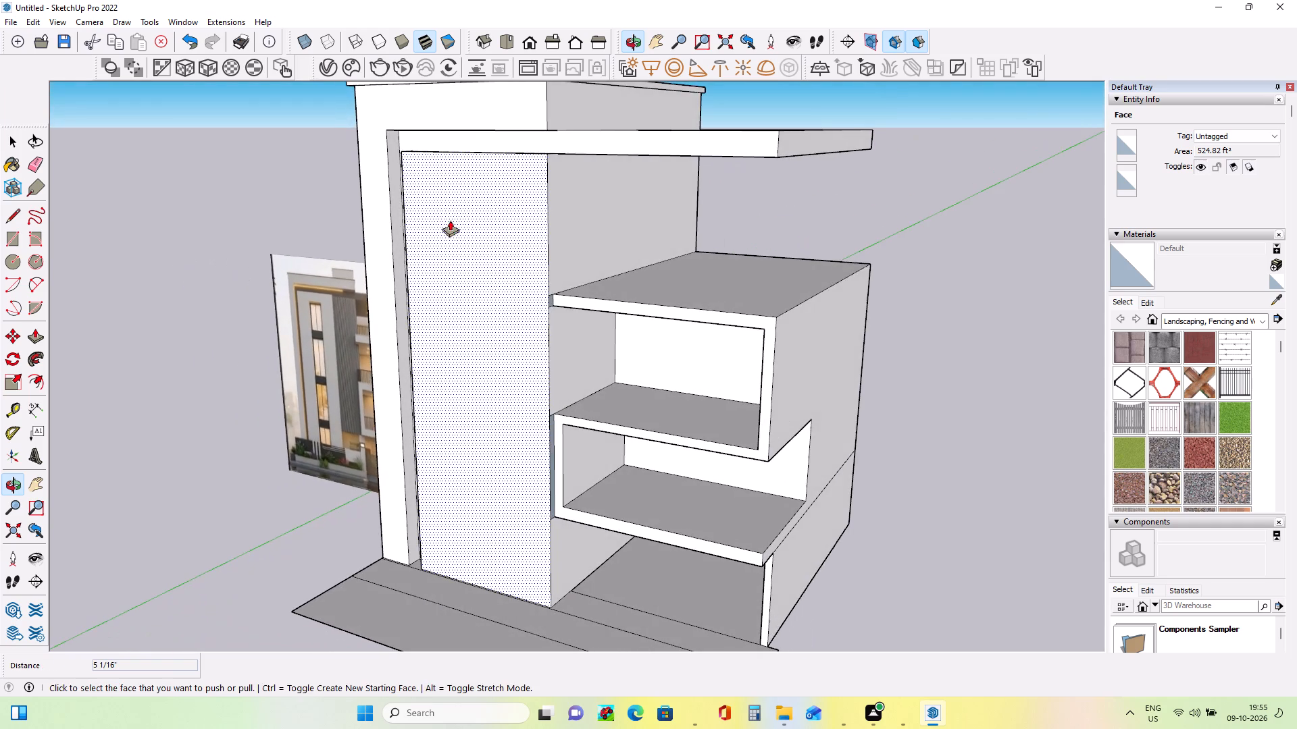
{"action": "middle_click_drag", "start_coordinate": [436, 248], "coordinate": [705, 293], "text": "ctrl"}
Examine the upper balconies, railings, columns and roof overhang up close in the reference image.
{"action": "scroll", "coordinate": [187, 395], "scroll_direction": "up", "scroll_amount": 5, "text": "ctrl"}
{"action": "scroll", "coordinate": [320, 367], "scroll_direction": "up", "scroll_amount": 9, "text": "ctrl"}
{"action": "middle_click_drag", "start_coordinate": [319, 362], "coordinate": [329, 421], "text": "ctrl"}
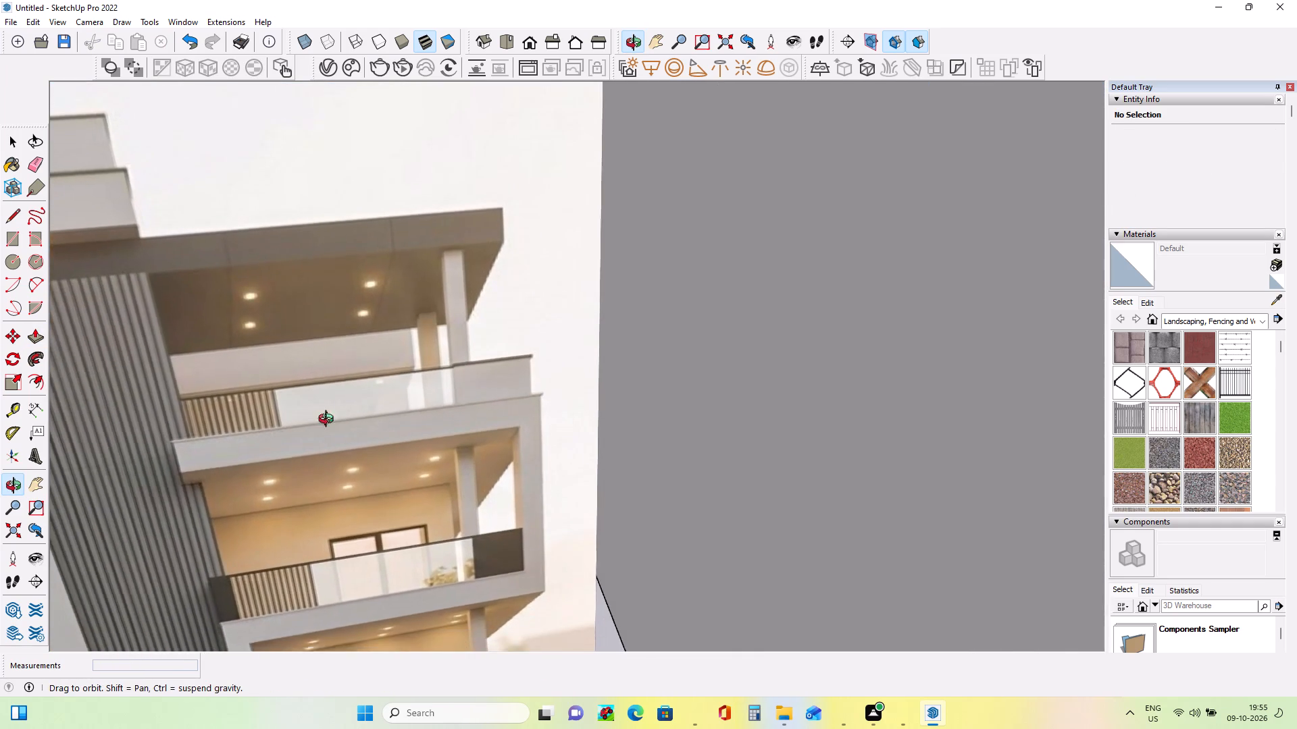
{"action": "middle_click_drag", "start_coordinate": [329, 421], "coordinate": [277, 267], "text": "ctrl"}
{"action": "scroll", "coordinate": [277, 265], "scroll_direction": "down", "scroll_amount": 8, "text": "ctrl"}
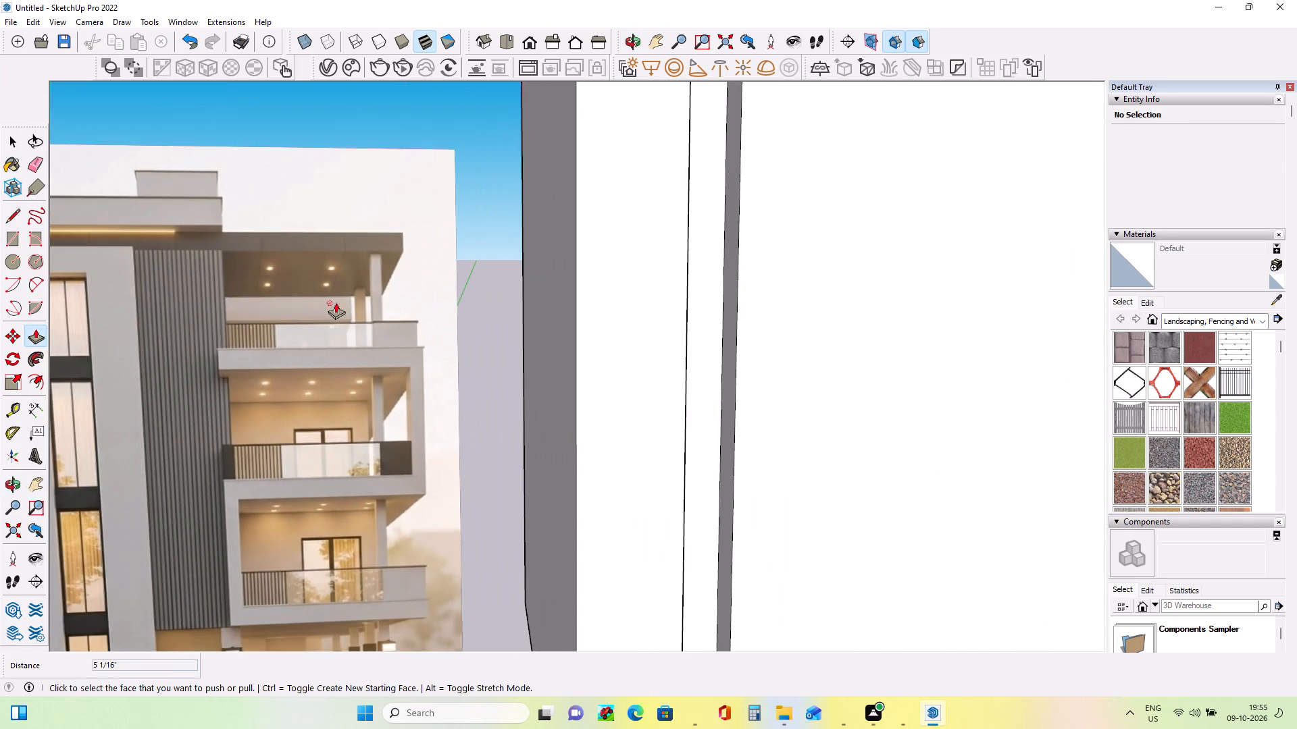
{"action": "middle_click_drag", "start_coordinate": [336, 304], "coordinate": [340, 351], "text": "ctrl"}
{"action": "scroll", "coordinate": [339, 349], "scroll_direction": "down", "scroll_amount": 1, "text": "ctrl"}
{"action": "middle_click_drag", "start_coordinate": [339, 355], "coordinate": [340, 376], "text": "ctrl"}
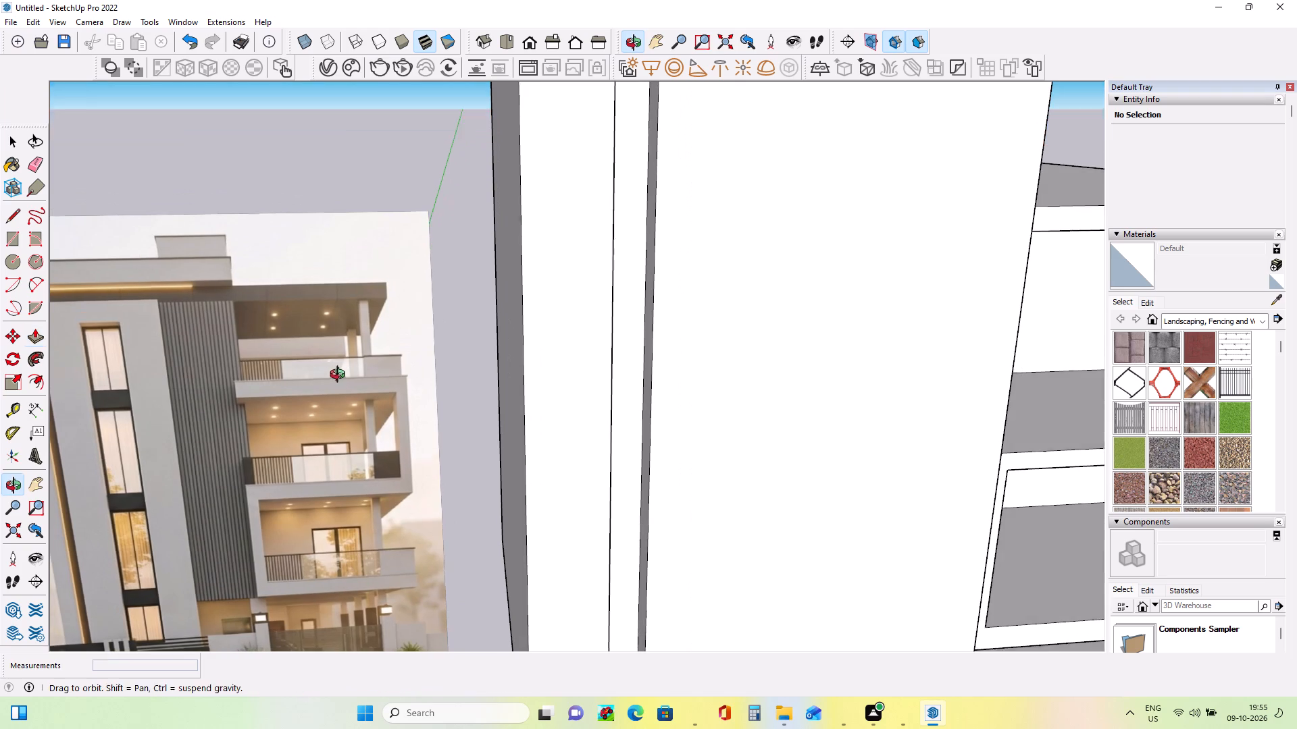
{"action": "middle_click_drag", "start_coordinate": [340, 376], "coordinate": [341, 377], "text": "ctrl"}
{"action": "middle_click_drag", "start_coordinate": [319, 360], "coordinate": [293, 330], "text": "ctrl"}
{"action": "scroll", "coordinate": [313, 325], "scroll_direction": "down", "scroll_amount": 2, "text": "ctrl"}
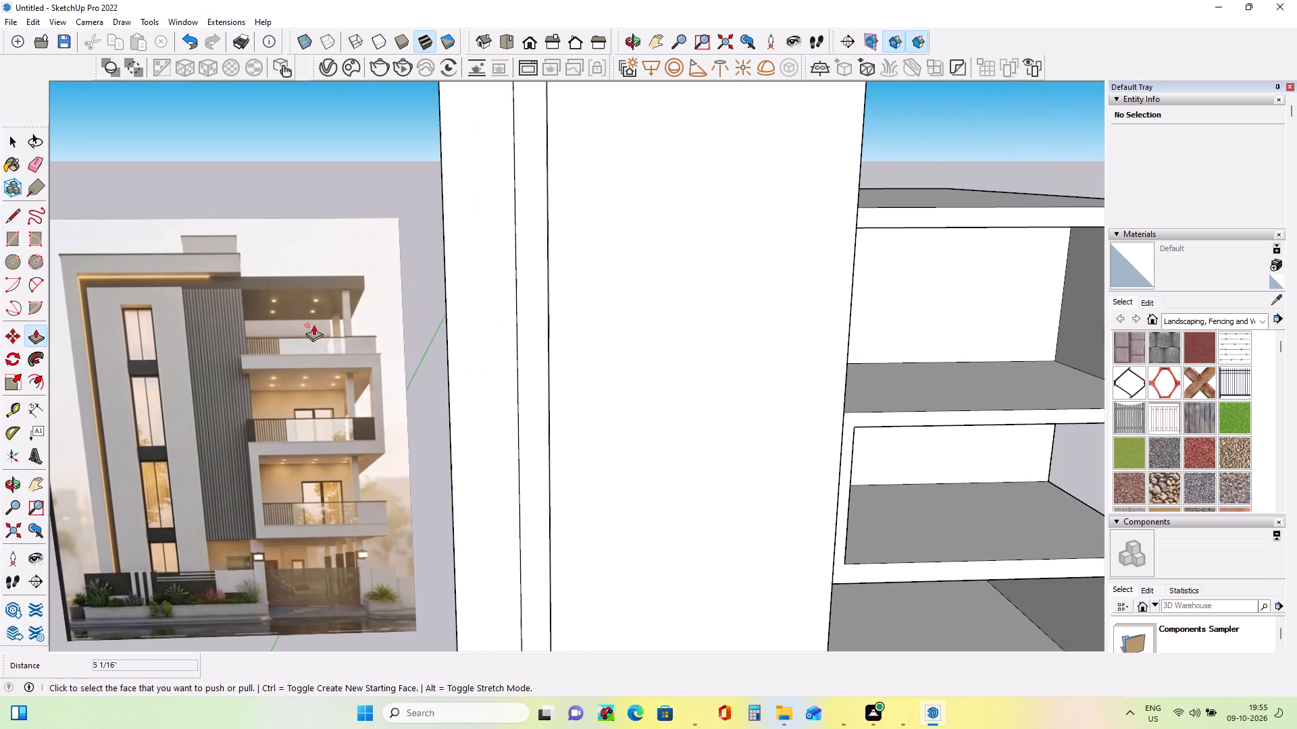
{"action": "scroll", "coordinate": [313, 319], "scroll_direction": "down", "scroll_amount": 2, "text": "ctrl"}
{"action": "middle_click_drag", "start_coordinate": [313, 321], "coordinate": [324, 344], "text": "ctrl"}
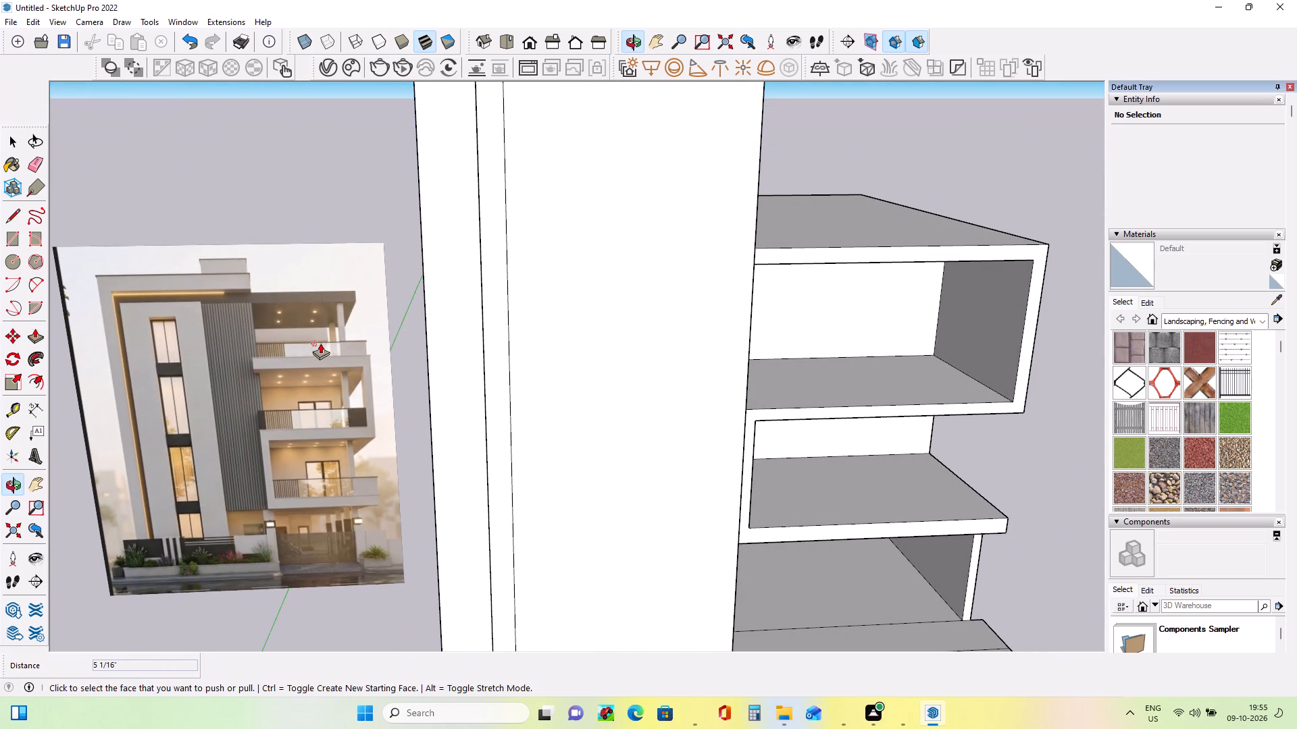
{"action": "scroll", "coordinate": [344, 336], "scroll_direction": "up", "scroll_amount": 7, "text": "ctrl"}
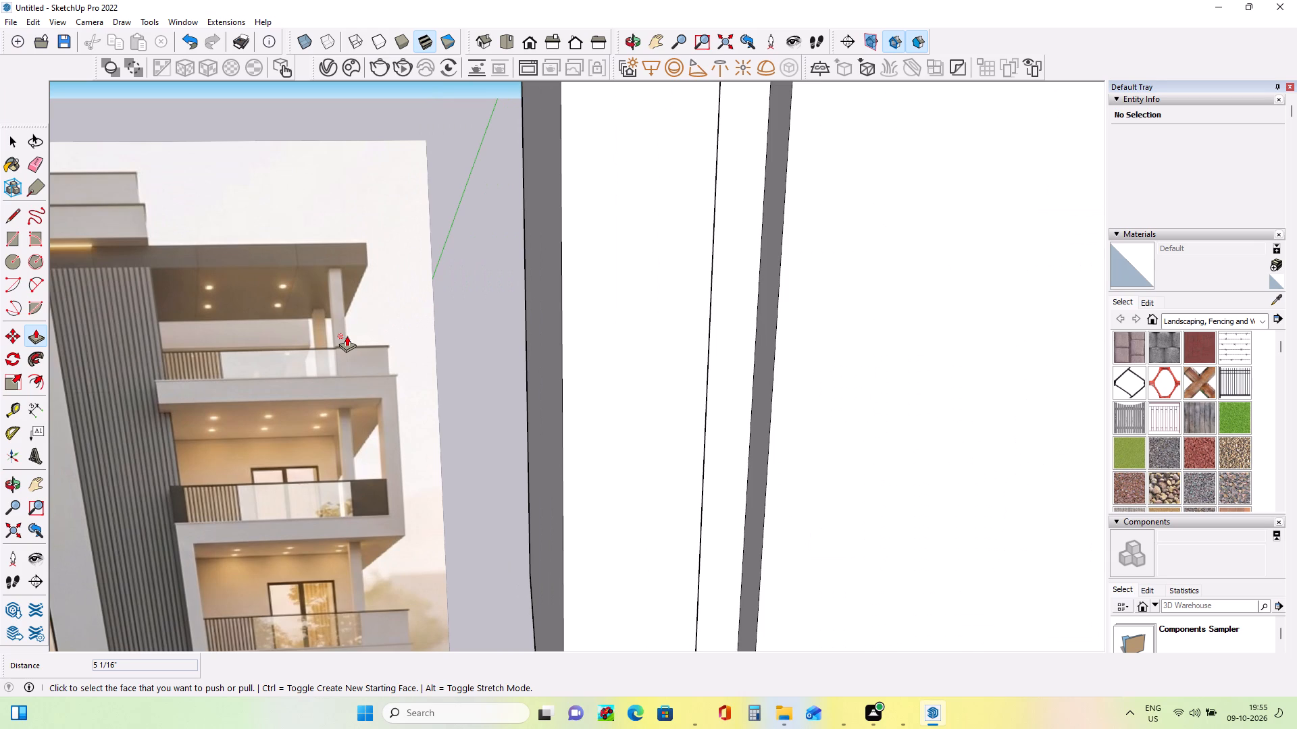
{"action": "scroll", "coordinate": [347, 335], "scroll_direction": "down", "scroll_amount": 8, "text": "ctrl"}
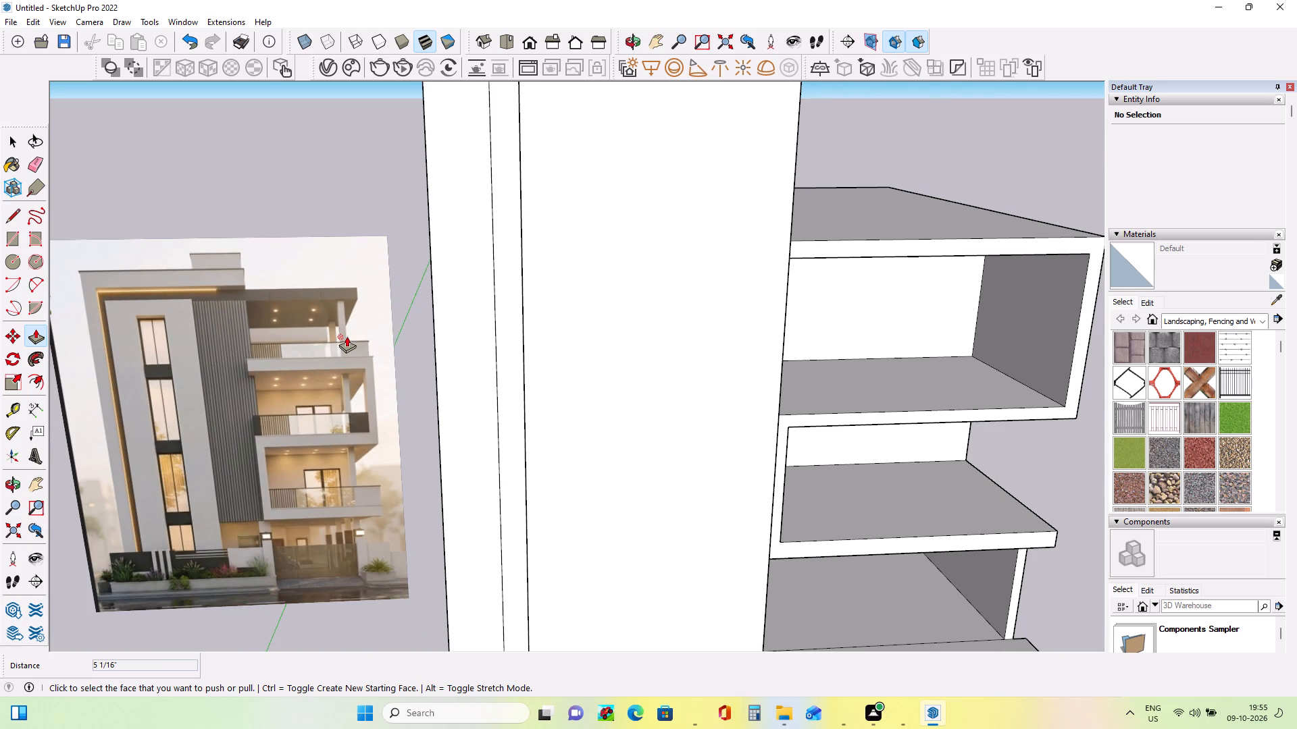
{"action": "scroll", "coordinate": [347, 337], "scroll_direction": "up", "scroll_amount": 6, "text": "ctrl"}
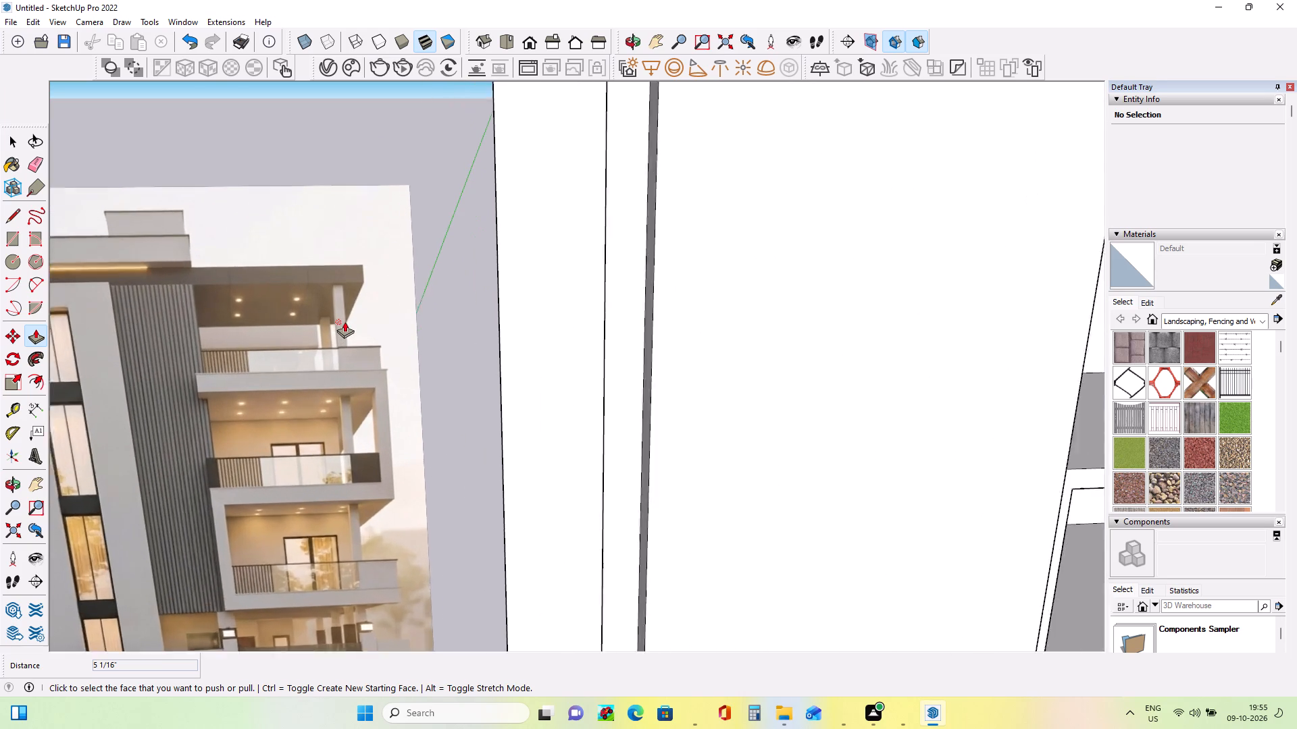
{"action": "scroll", "coordinate": [345, 321], "scroll_direction": "up", "scroll_amount": 1, "text": "ctrl"}
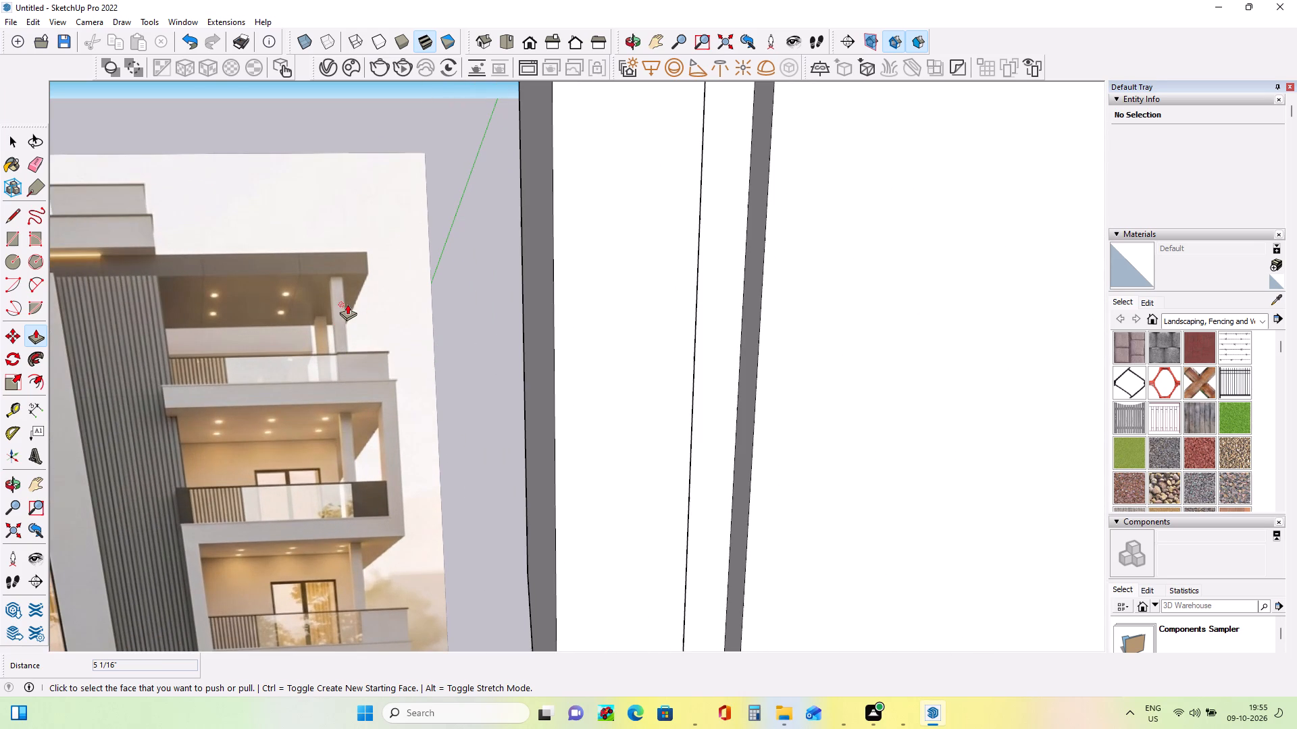
{"action": "middle_click_drag", "start_coordinate": [312, 331], "coordinate": [319, 352], "text": "ctrl"}
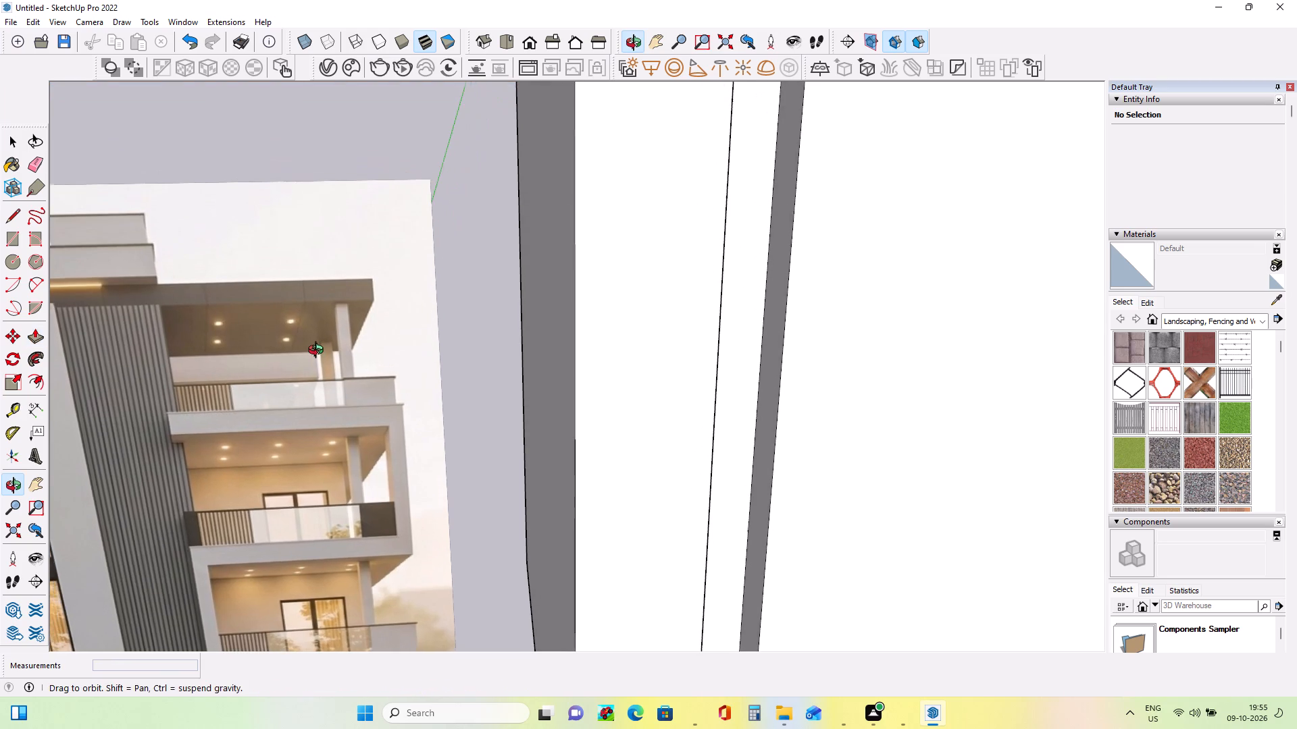
{"action": "middle_click_drag", "start_coordinate": [319, 352], "coordinate": [299, 305], "text": "ctrl"}
{"action": "scroll", "coordinate": [240, 336], "scroll_direction": "up", "scroll_amount": 4, "text": "ctrl"}
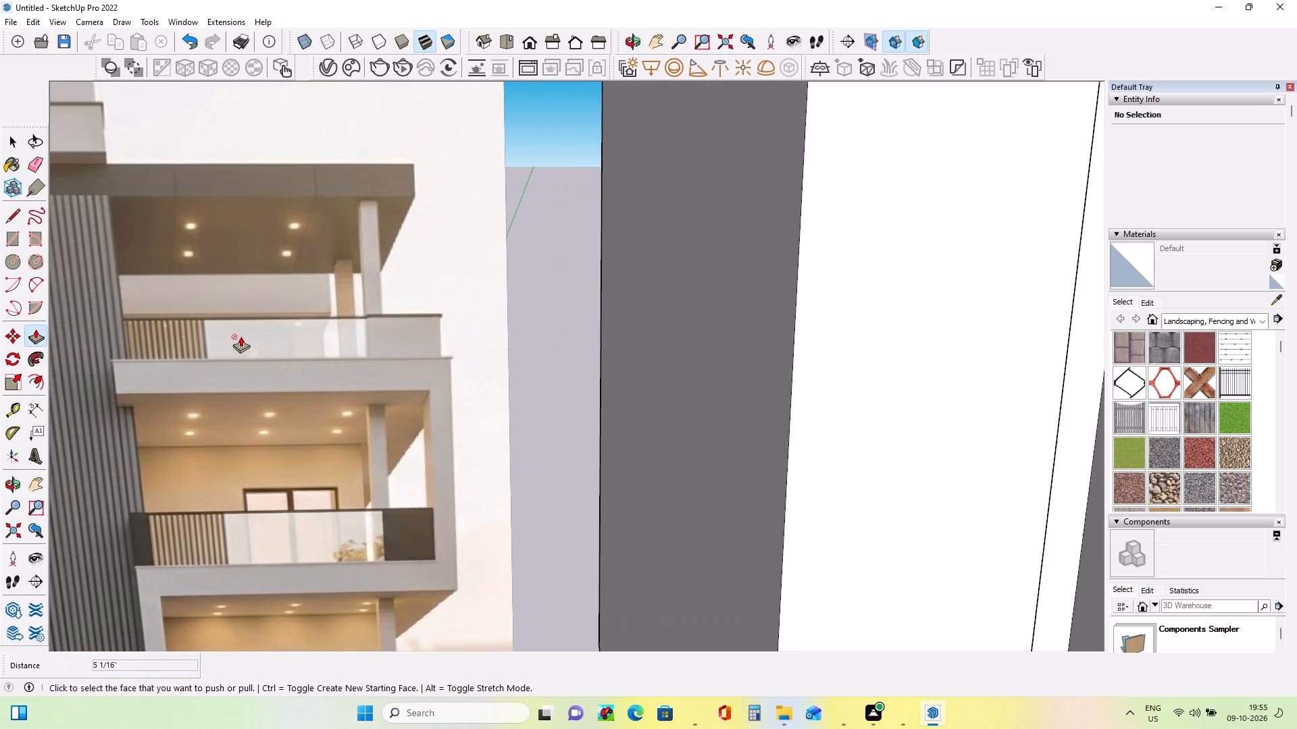
{"action": "scroll", "coordinate": [240, 336], "scroll_direction": "up", "scroll_amount": 4, "text": "ctrl"}
{"action": "middle_click_drag", "start_coordinate": [247, 344], "coordinate": [251, 352], "text": "ctrl"}
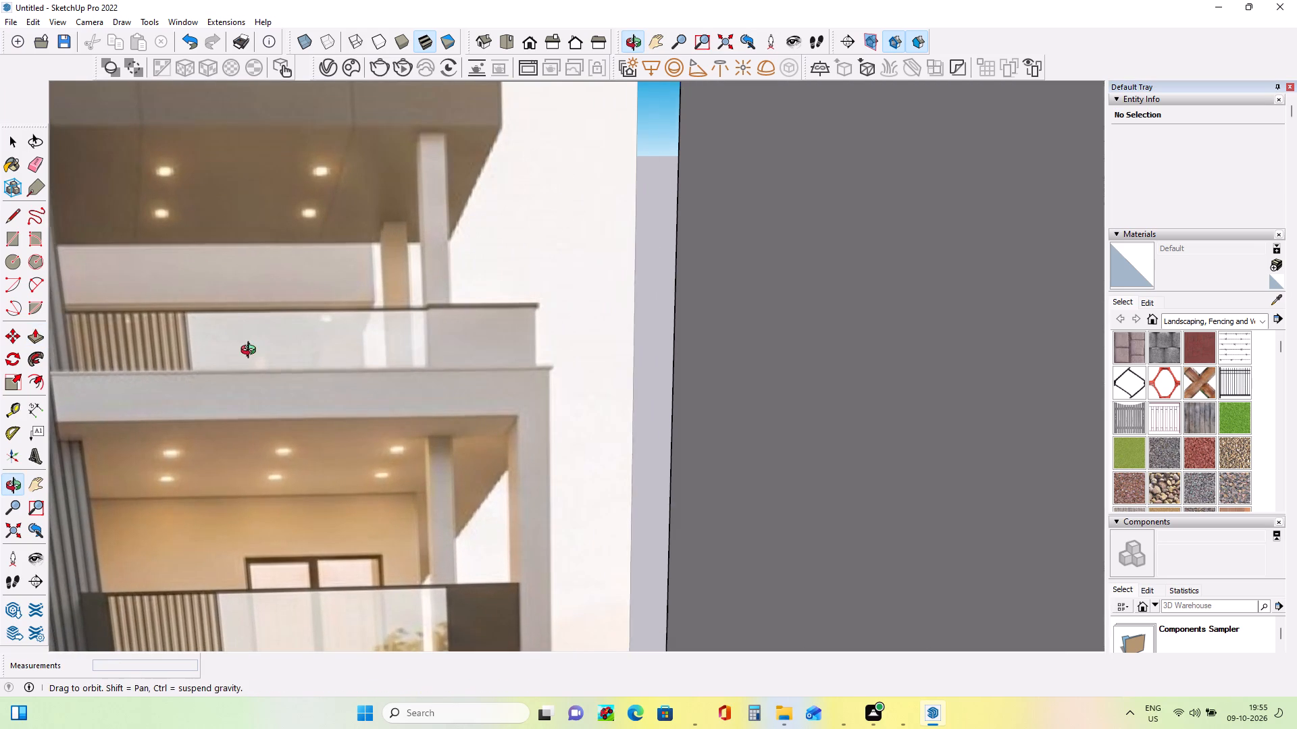
{"action": "middle_click_drag", "start_coordinate": [251, 352], "coordinate": [265, 369], "text": "ctrl"}
{"action": "scroll", "coordinate": [257, 344], "scroll_direction": "down", "scroll_amount": 4, "text": "ctrl"}
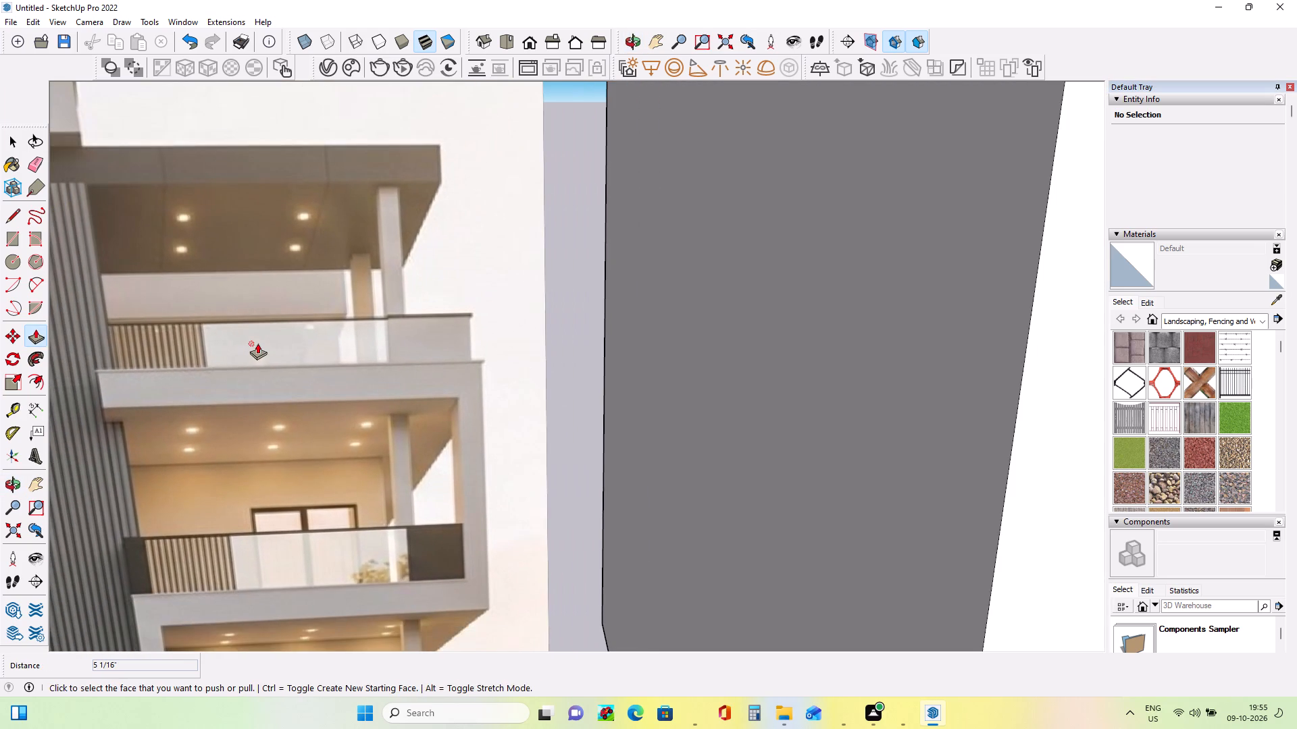
{"action": "scroll", "coordinate": [257, 343], "scroll_direction": "down", "scroll_amount": 19, "text": "ctrl"}
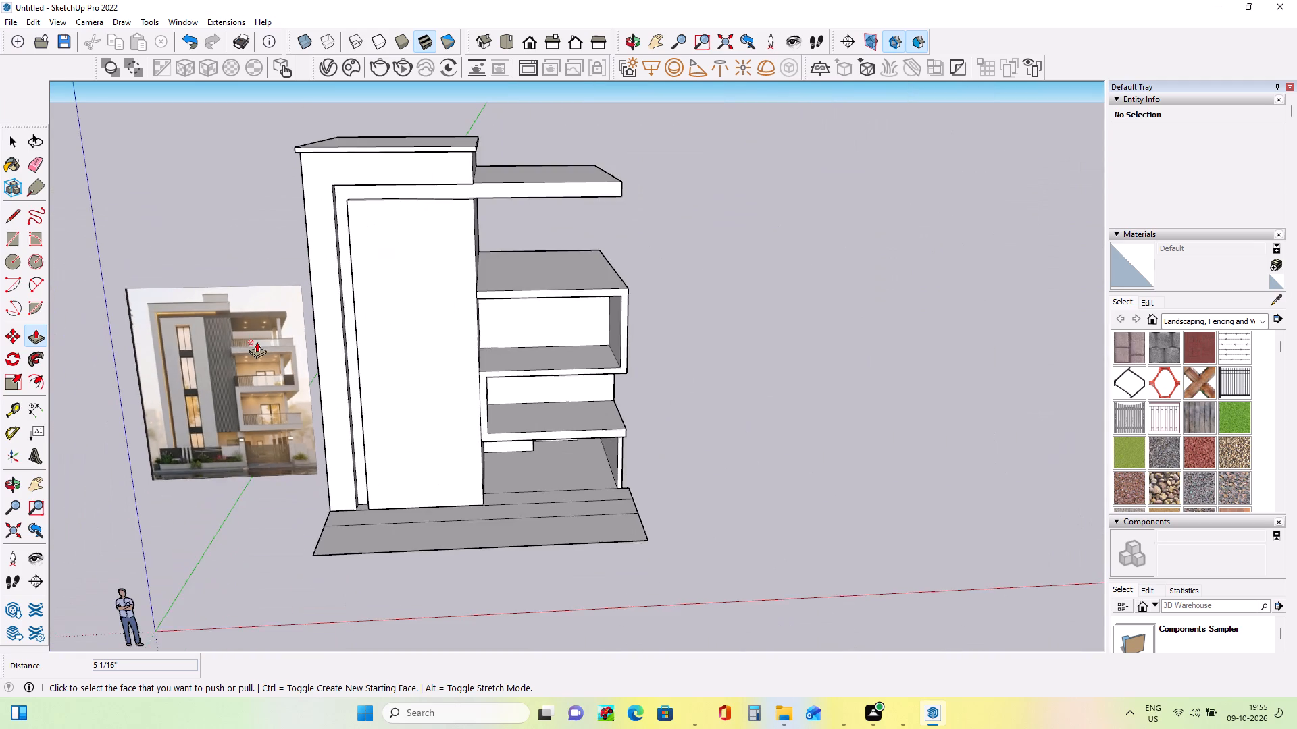
Draw a narrow rectangle about 17' 10" by 1' 8" along the rear edge of the upper terrace slab.
{"action": "scroll", "coordinate": [257, 342], "scroll_direction": "down", "scroll_amount": 1, "text": "ctrl"}
{"action": "middle_click_drag", "start_coordinate": [526, 369], "coordinate": [263, 340], "text": "ctrl"}
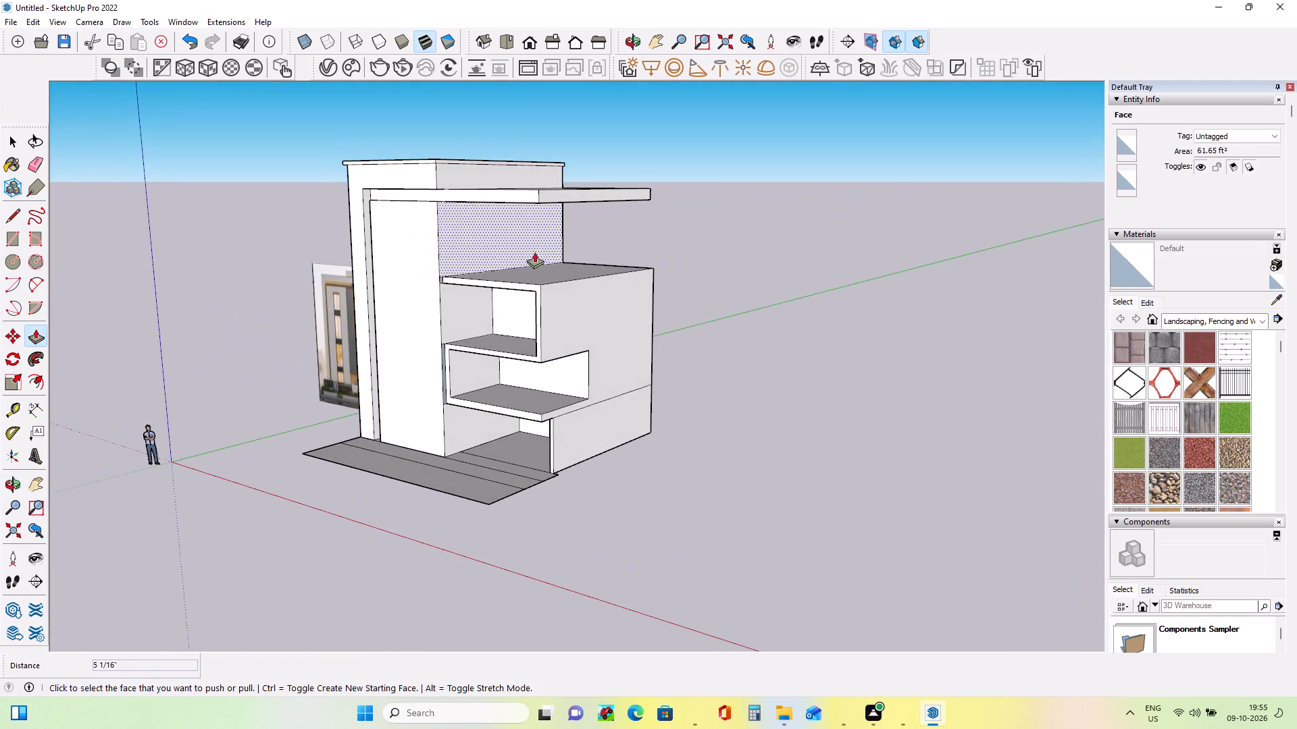
{"action": "middle_click_drag", "start_coordinate": [518, 308], "coordinate": [451, 367], "text": "ctrl"}
{"action": "left_click", "coordinate": [13, 247], "text": "ctrl"}
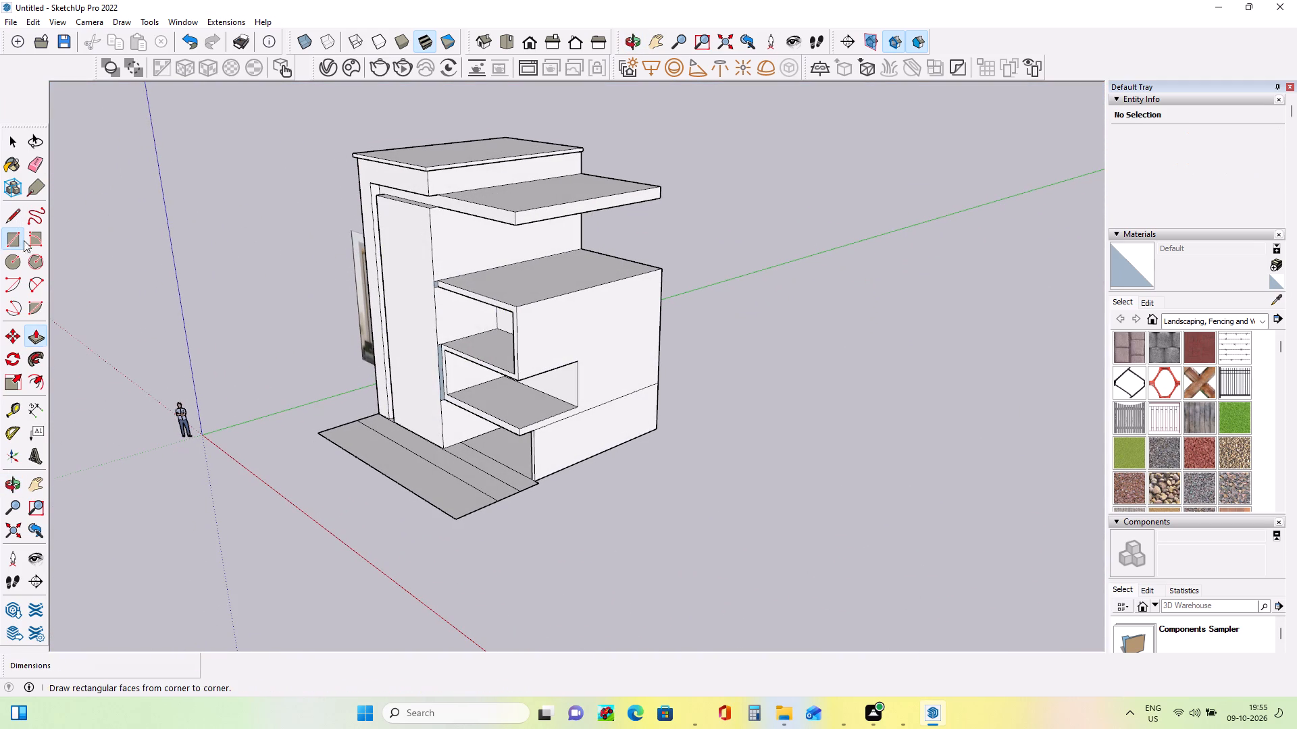
{"action": "middle_click_drag", "start_coordinate": [673, 303], "coordinate": [644, 358], "text": "ctrl"}
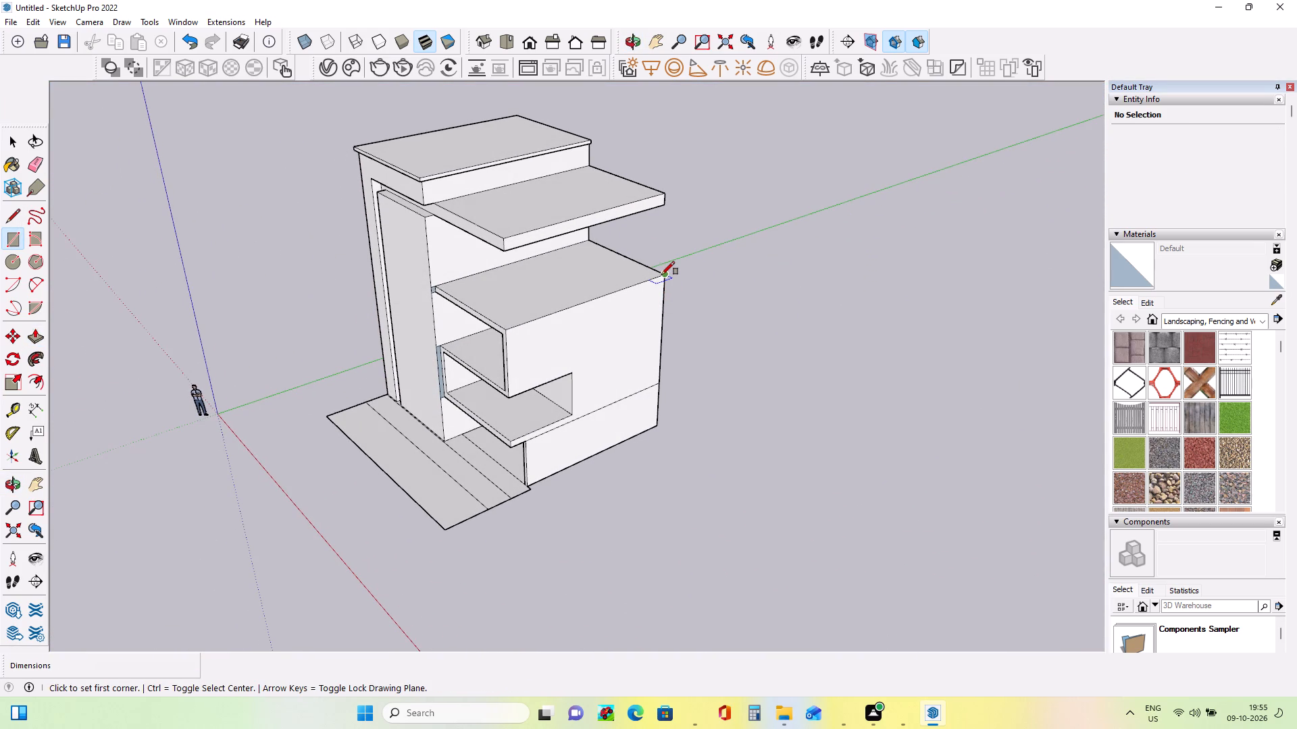
{"action": "left_click", "coordinate": [662, 275], "text": "ctrl"}
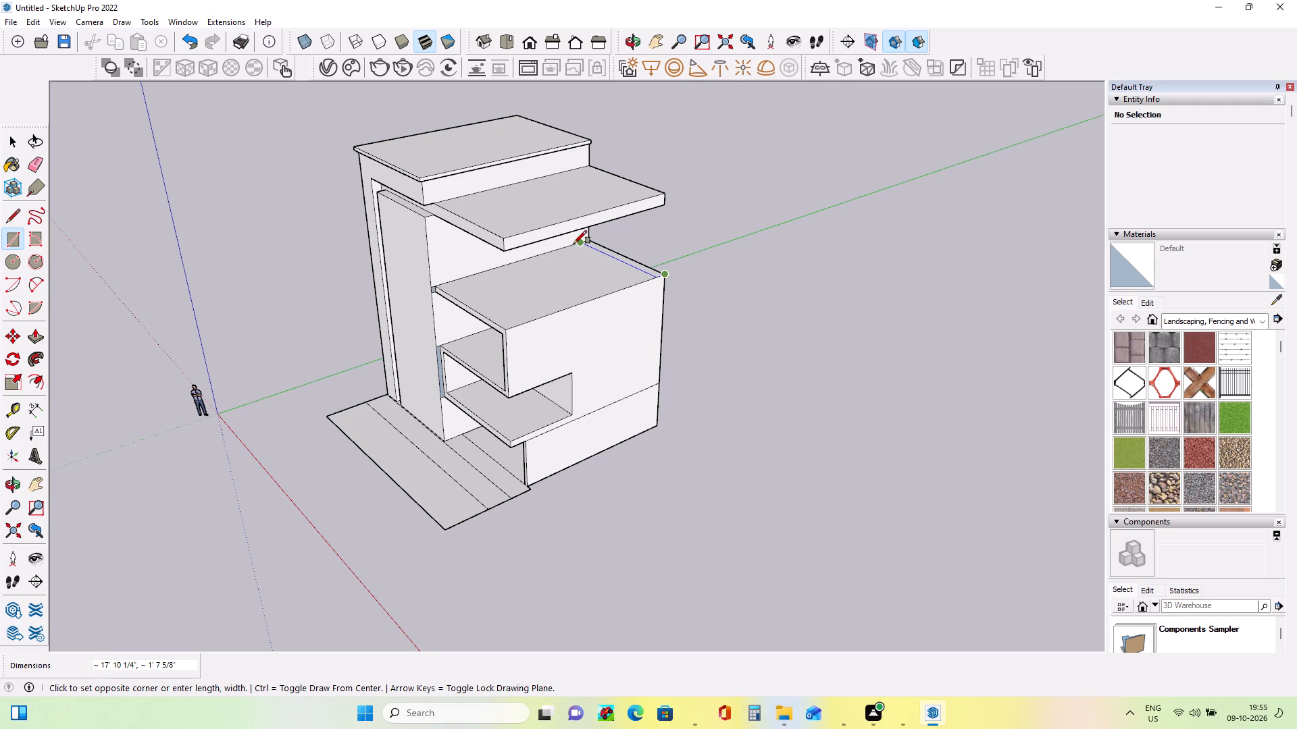
{"action": "left_click", "coordinate": [574, 244], "text": "ctrl"}
Push/Pull the rear strip on the upper terrace up about 10' 7 5/8" to the roof overhang, forming a back wall.
{"action": "middle_click_drag", "start_coordinate": [730, 345], "coordinate": [960, 317], "text": "ctrl"}
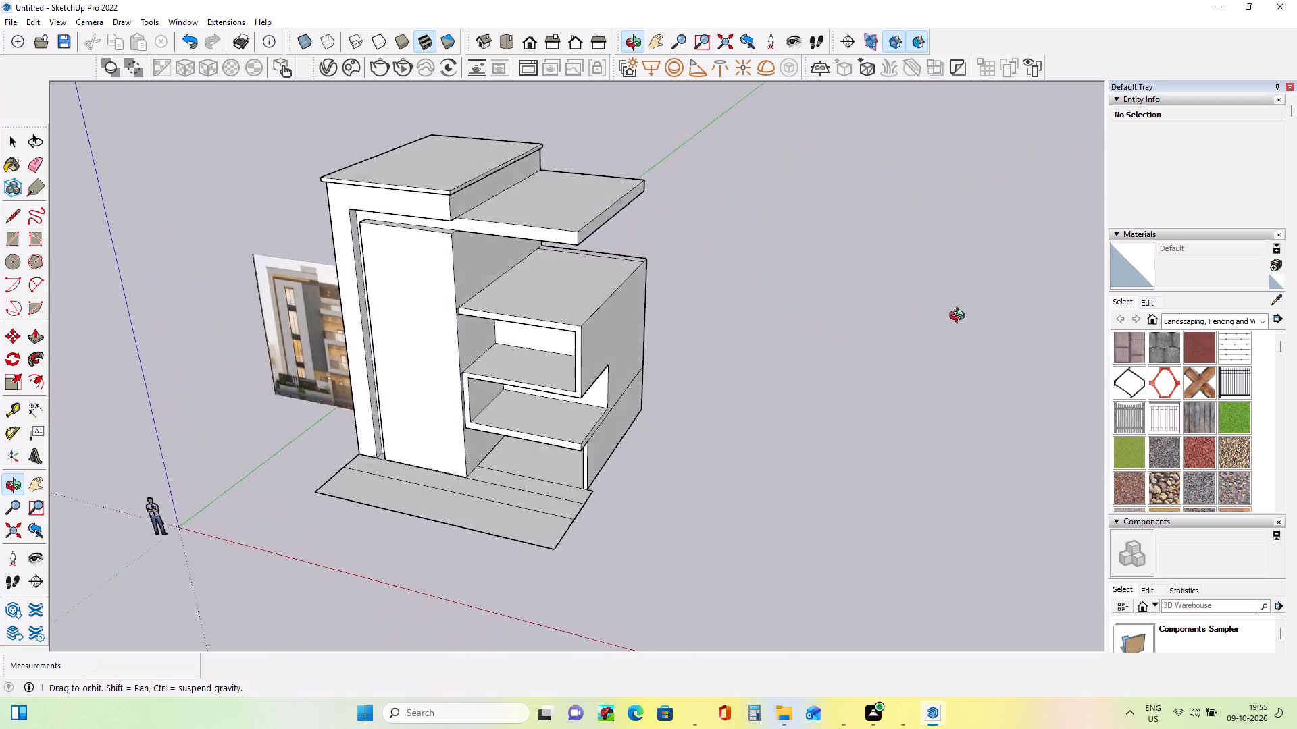
{"action": "middle_click_drag", "start_coordinate": [960, 317], "coordinate": [1030, 297], "text": "ctrl"}
{"action": "middle_click_drag", "start_coordinate": [693, 319], "coordinate": [800, 317], "text": "ctrl"}
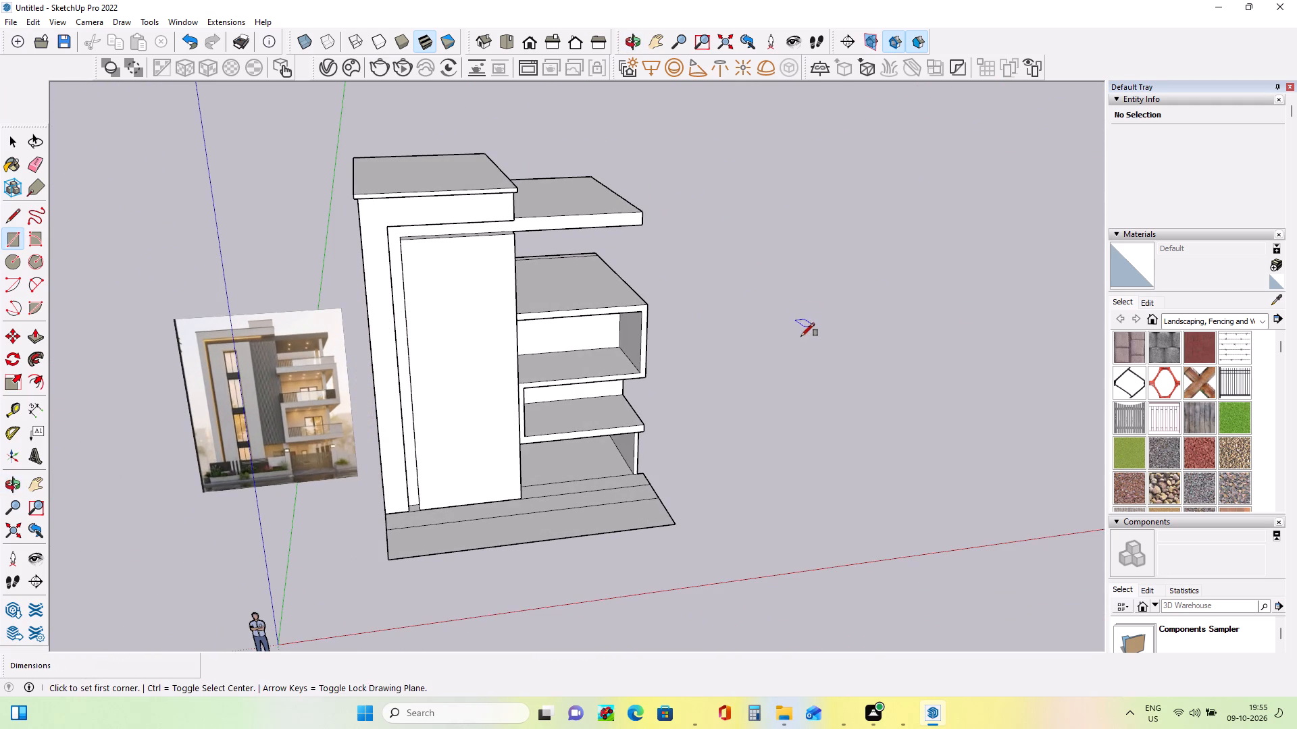
{"action": "middle_click_drag", "start_coordinate": [796, 340], "coordinate": [798, 380], "text": "ctrl"}
{"action": "middle_click_drag", "start_coordinate": [668, 300], "coordinate": [567, 286], "text": "ctrl"}
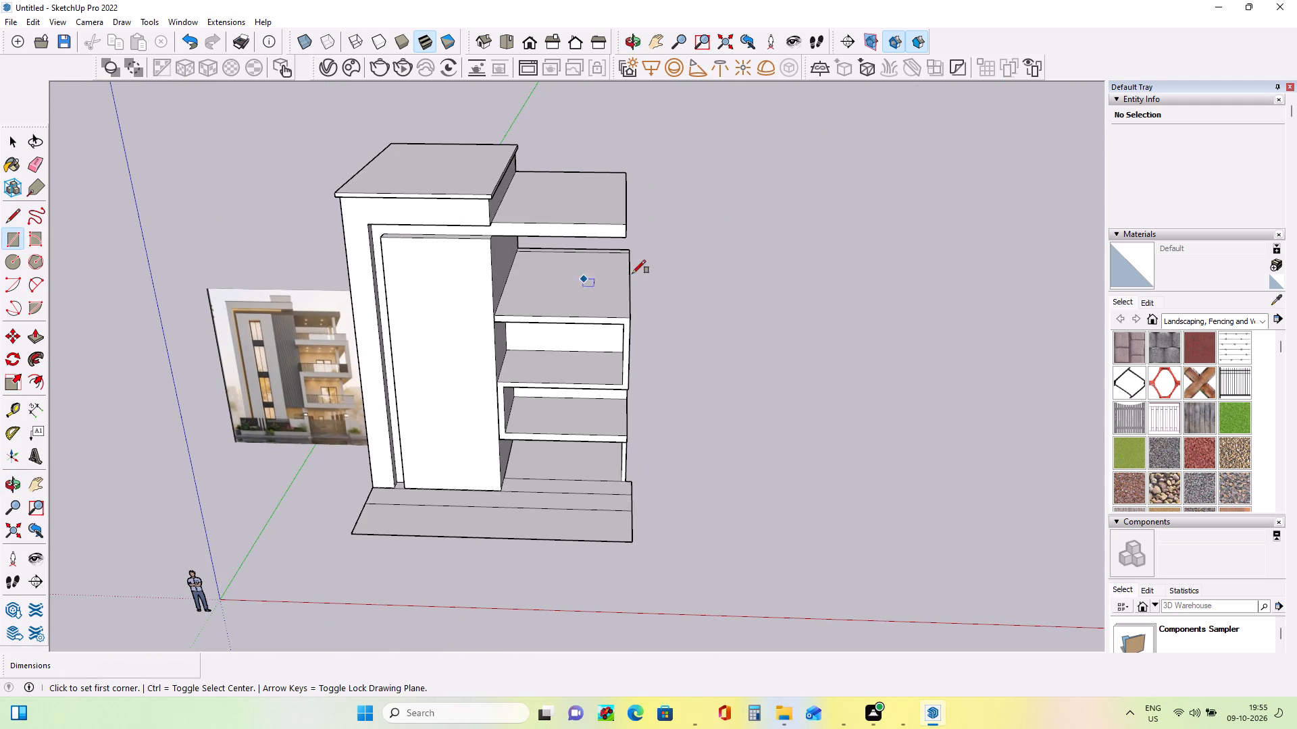
{"action": "middle_click_drag", "start_coordinate": [662, 276], "coordinate": [690, 290], "text": "ctrl"}
{"action": "scroll", "coordinate": [620, 290], "scroll_direction": "up", "scroll_amount": 3, "text": "ctrl"}
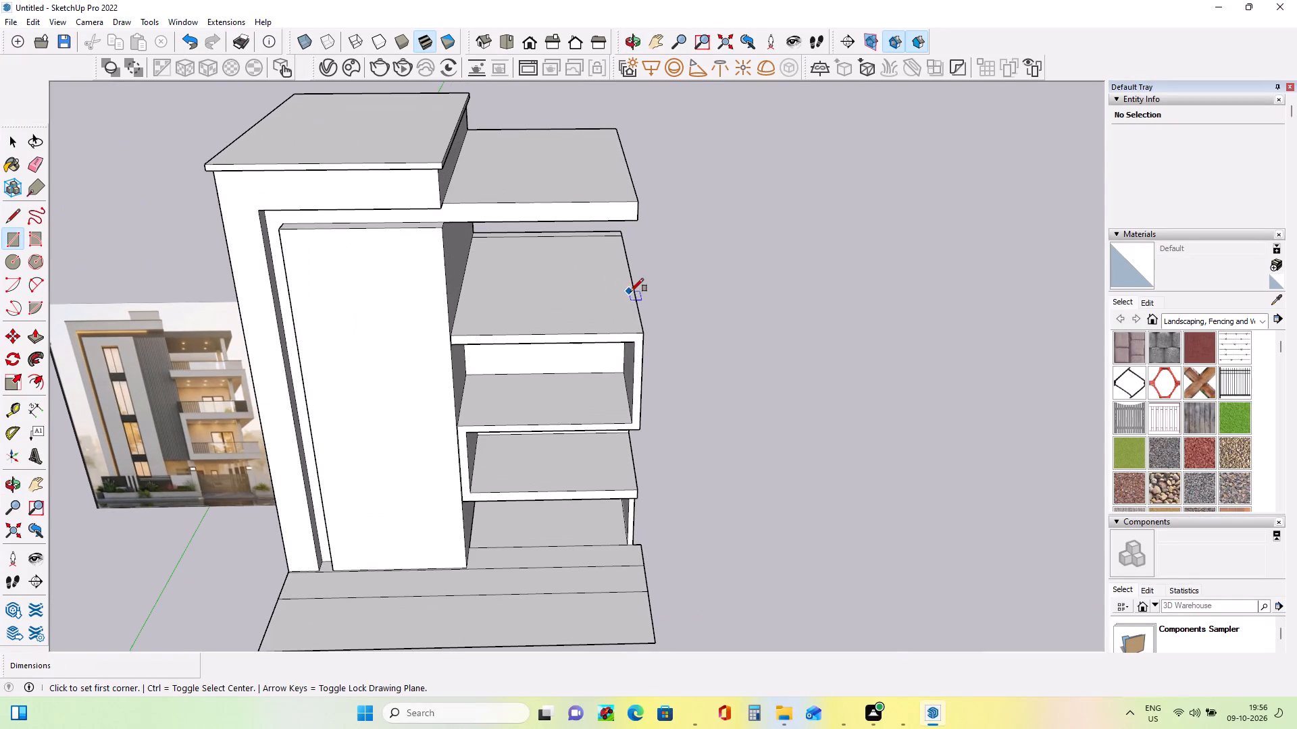
{"action": "middle_click_drag", "start_coordinate": [599, 305], "coordinate": [570, 310], "text": "ctrl"}
{"action": "left_click", "coordinate": [40, 336], "text": "ctrl"}
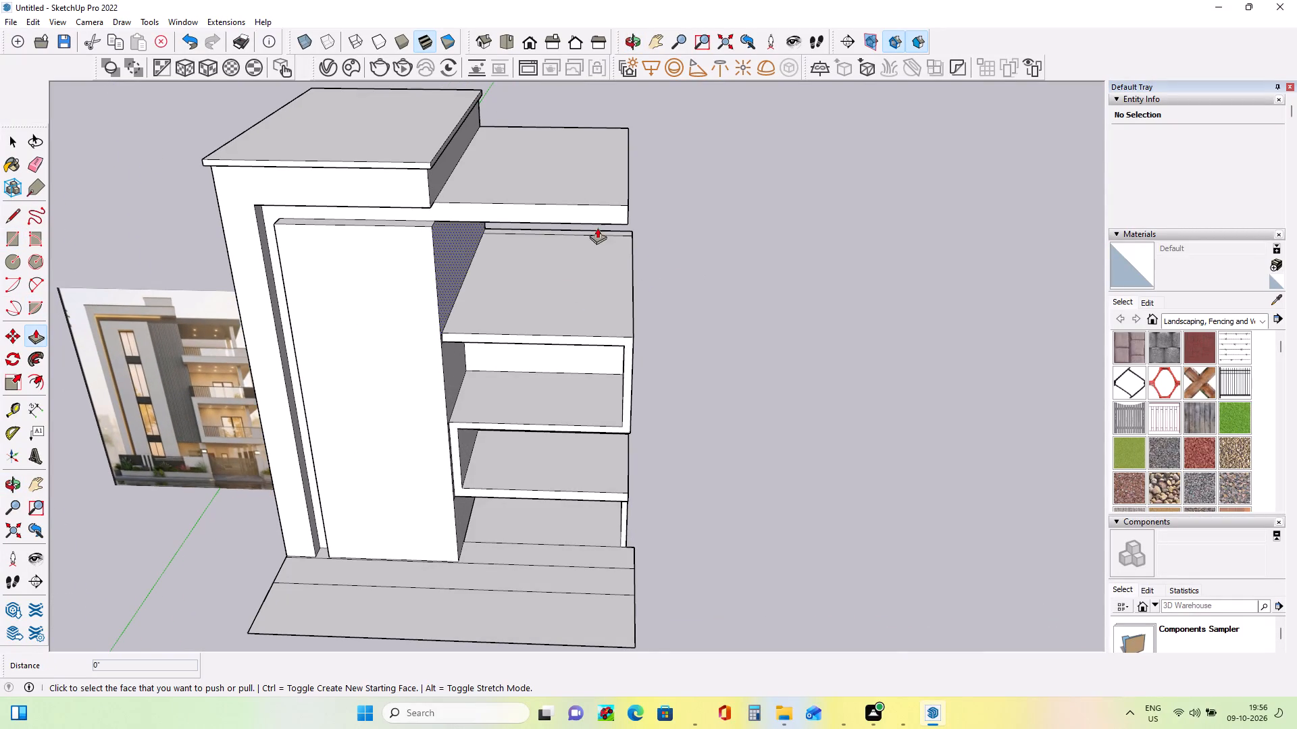
{"action": "left_click", "coordinate": [626, 232], "text": "ctrl"}
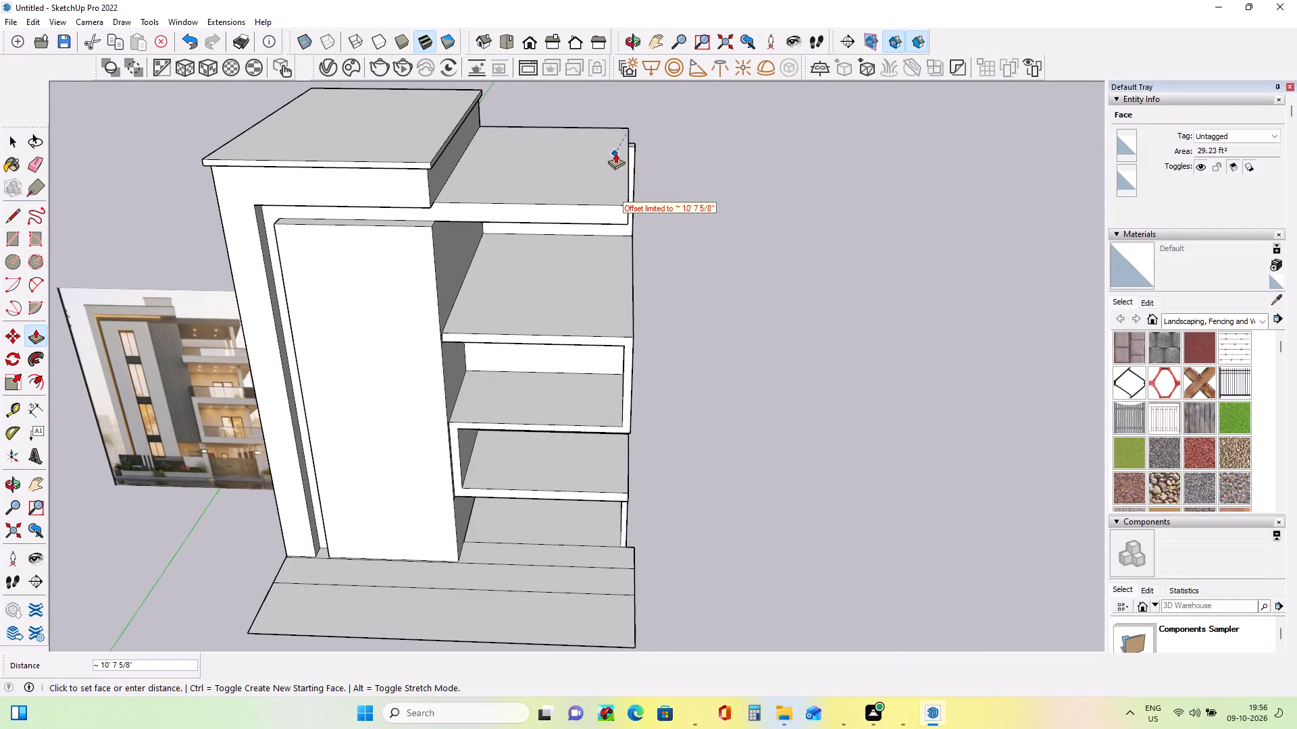
{"action": "left_click", "coordinate": [615, 153], "text": "ctrl"}
Push/Pull the outer side face of the roof overhang outward about 3 1/4" to line up with the back wall.
{"action": "middle_click_drag", "start_coordinate": [730, 249], "coordinate": [395, 263], "text": "ctrl"}
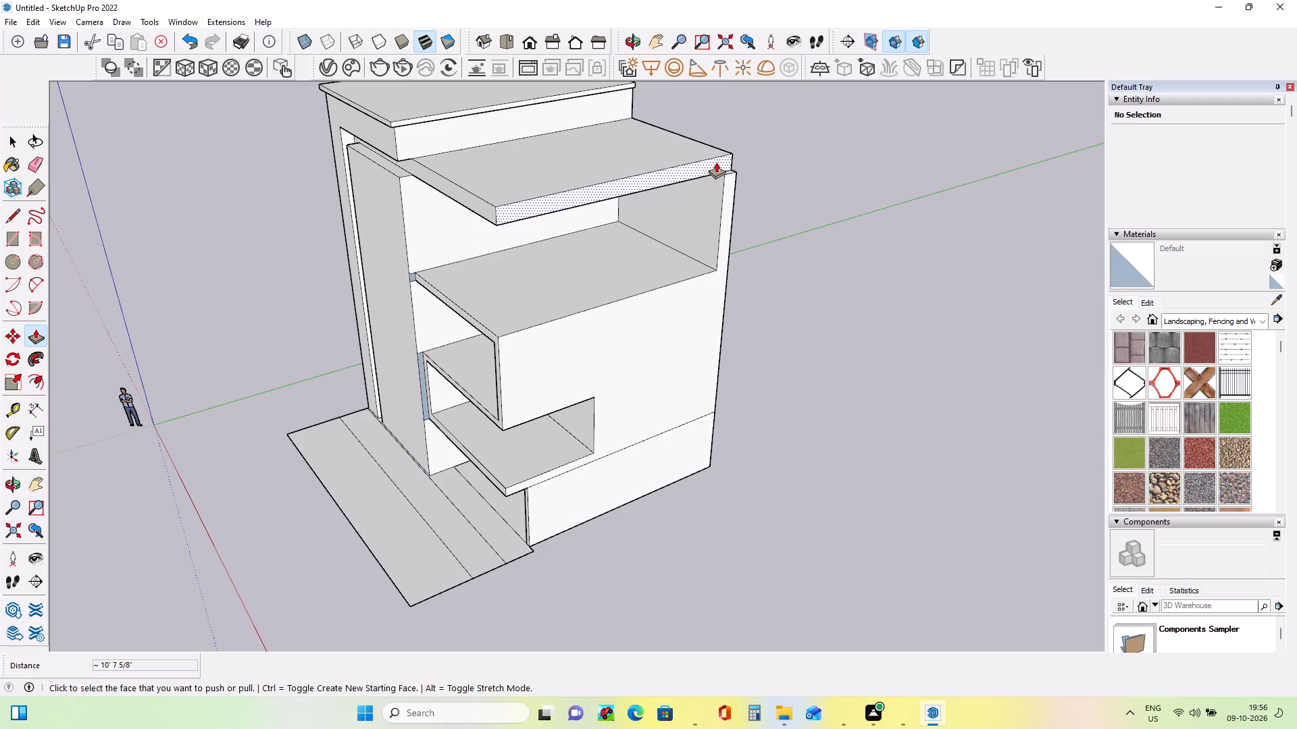
{"action": "left_click", "coordinate": [716, 162], "text": "ctrl"}
{"action": "left_click", "coordinate": [725, 160], "text": "ctrl"}
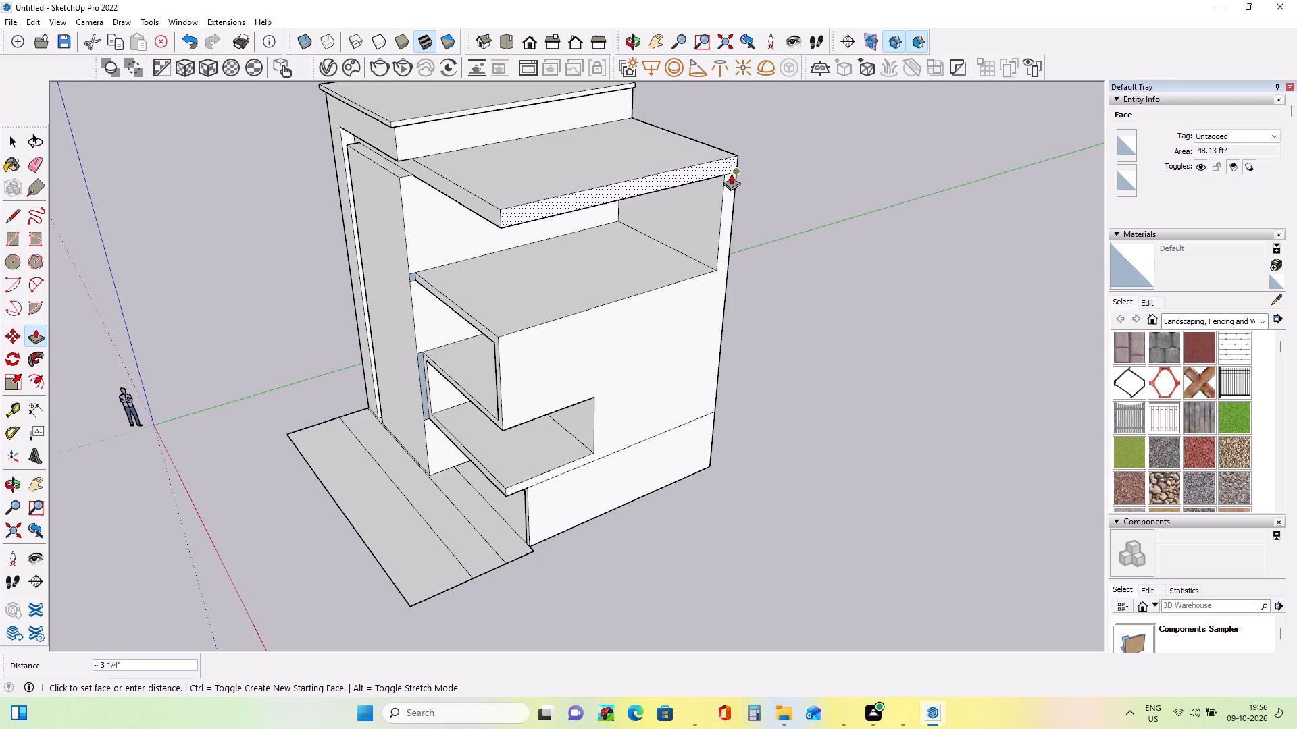
{"action": "left_click", "coordinate": [730, 178], "text": "ctrl"}
Draw a column footprint about 2' 9 1/4" square on the upper terrace slab near its outer front corner.
{"action": "middle_click_drag", "start_coordinate": [660, 269], "coordinate": [977, 209], "text": "ctrl"}
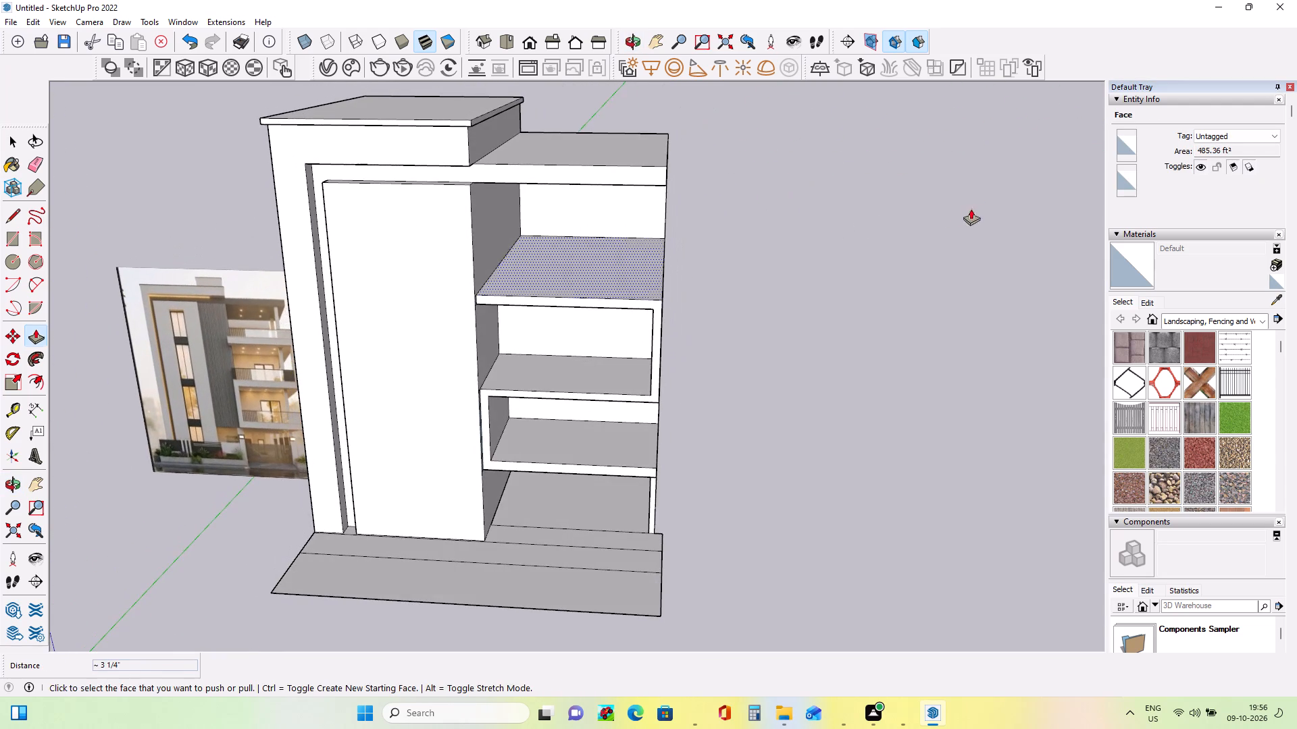
{"action": "middle_click_drag", "start_coordinate": [507, 243], "coordinate": [642, 232], "text": "ctrl"}
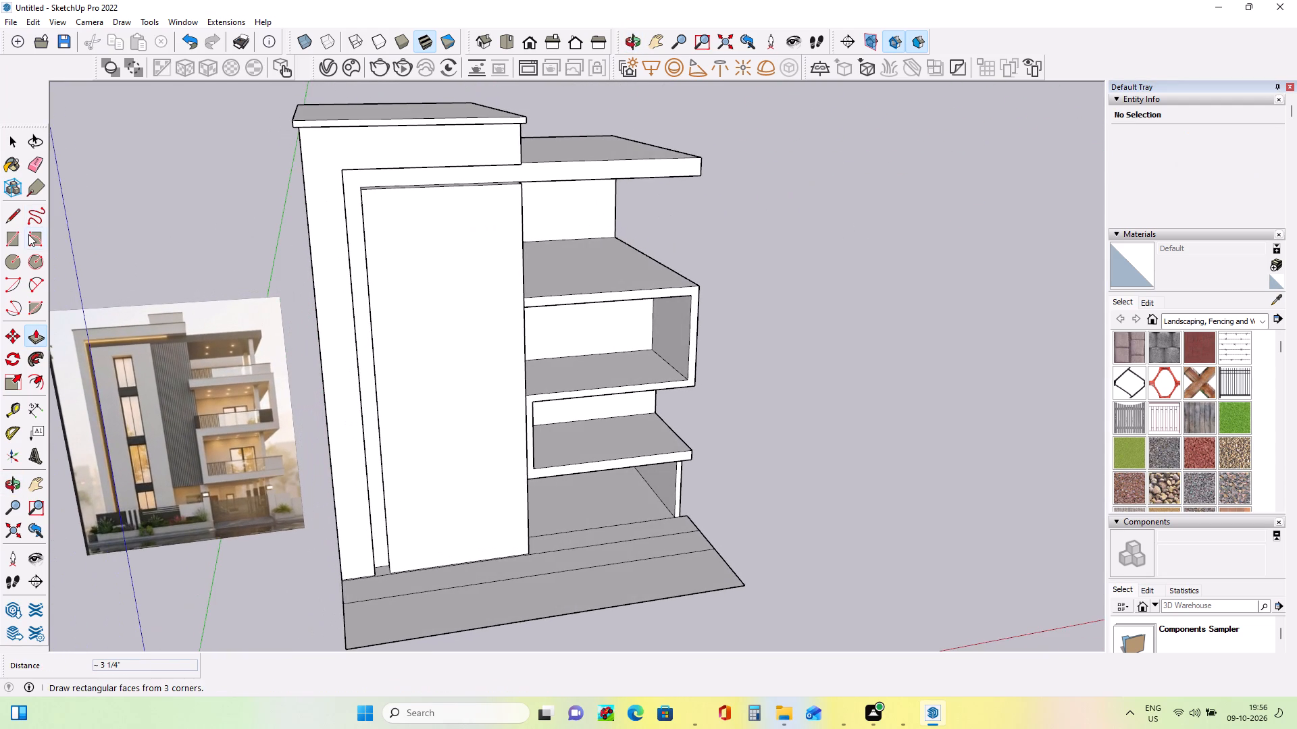
{"action": "left_click", "coordinate": [3, 237], "text": "ctrl"}
{"action": "scroll", "coordinate": [605, 292], "scroll_direction": "up", "scroll_amount": 3, "text": "ctrl"}
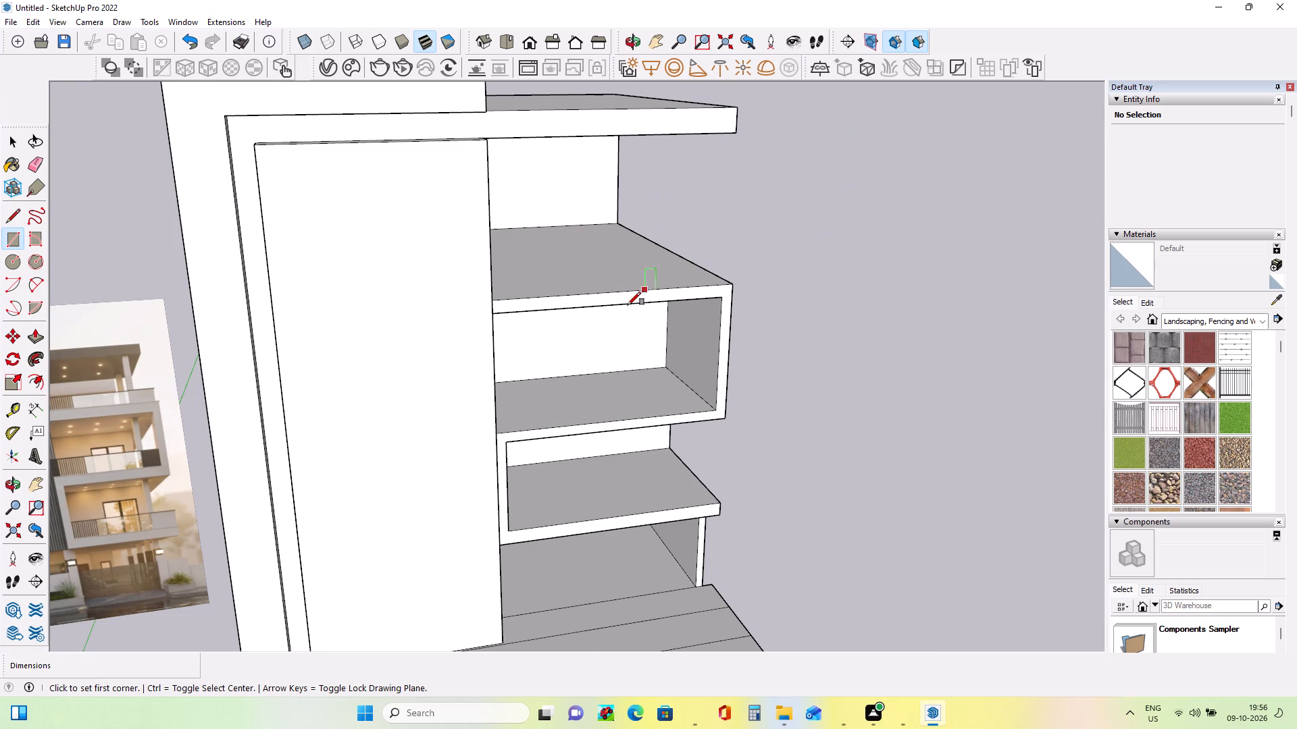
{"action": "middle_click_drag", "start_coordinate": [675, 266], "coordinate": [673, 281], "text": "ctrl"}
{"action": "scroll", "coordinate": [661, 260], "scroll_direction": "down", "scroll_amount": 2, "text": "ctrl"}
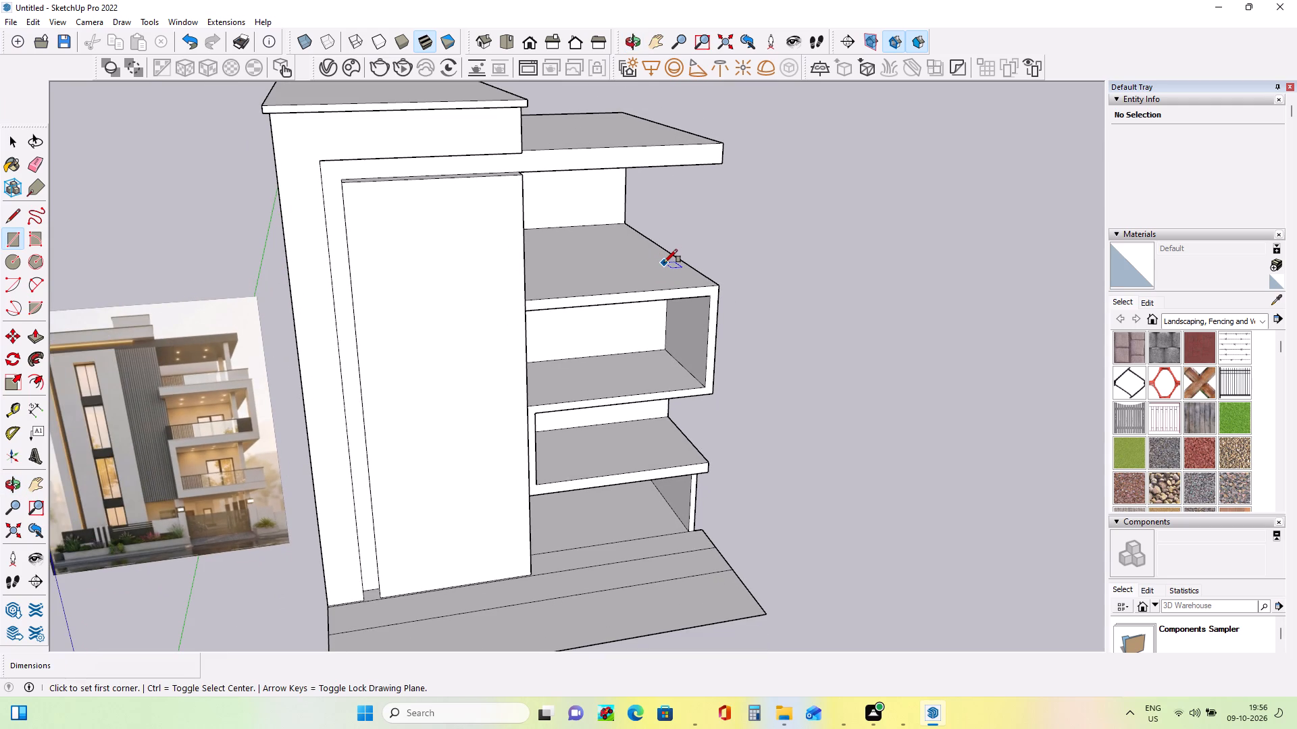
{"action": "left_click", "coordinate": [673, 268], "text": "ctrl"}
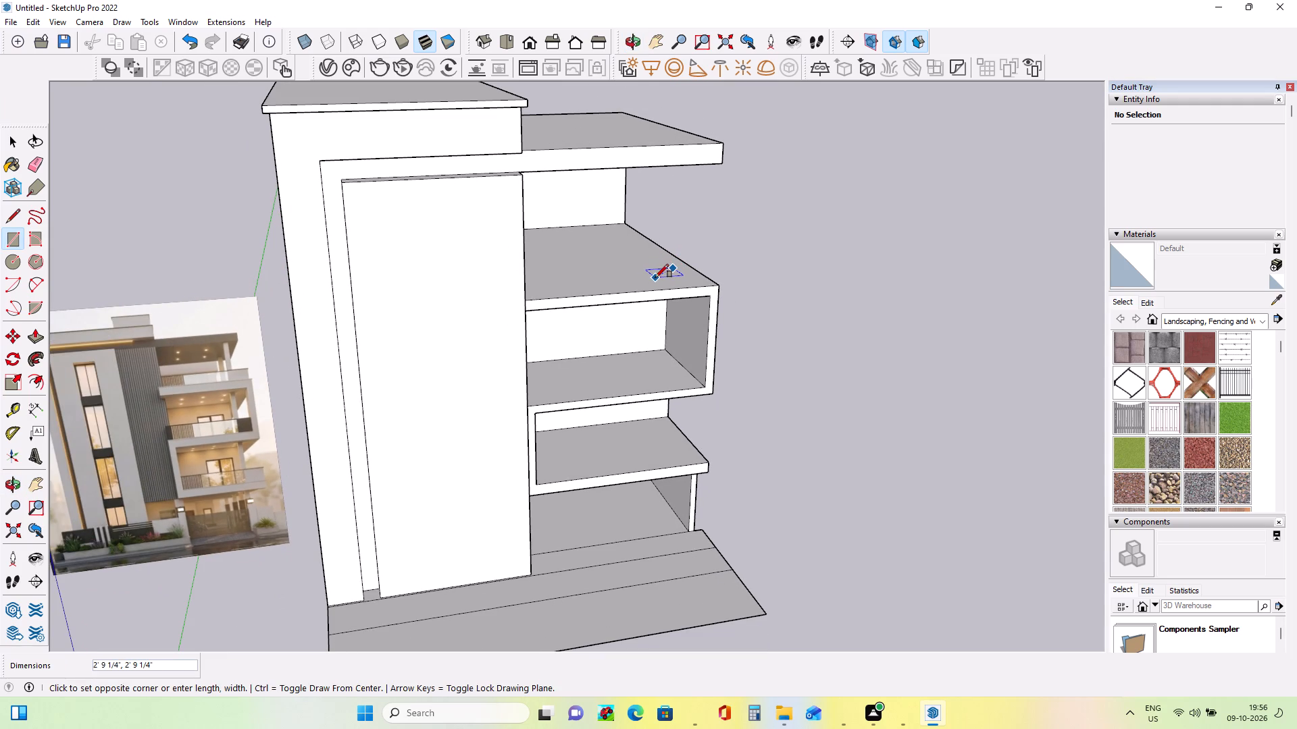
{"action": "left_click", "coordinate": [655, 277], "text": "ctrl"}
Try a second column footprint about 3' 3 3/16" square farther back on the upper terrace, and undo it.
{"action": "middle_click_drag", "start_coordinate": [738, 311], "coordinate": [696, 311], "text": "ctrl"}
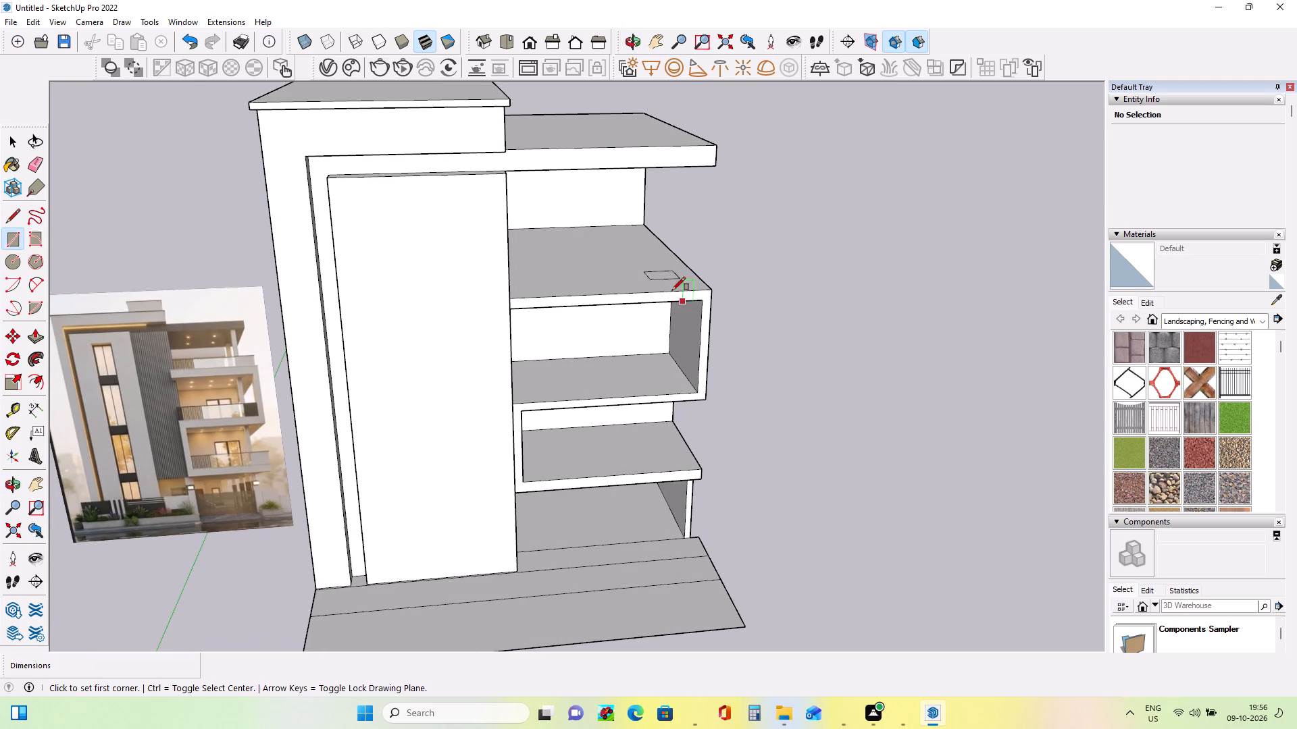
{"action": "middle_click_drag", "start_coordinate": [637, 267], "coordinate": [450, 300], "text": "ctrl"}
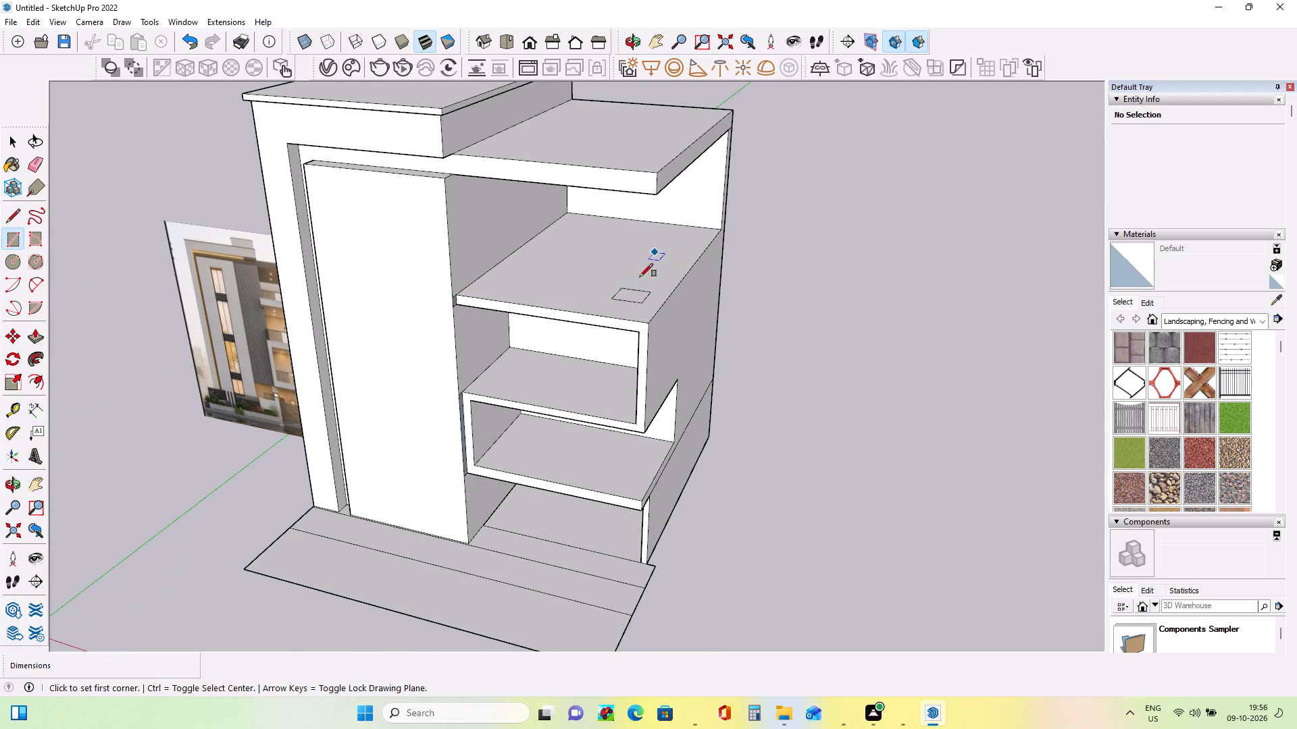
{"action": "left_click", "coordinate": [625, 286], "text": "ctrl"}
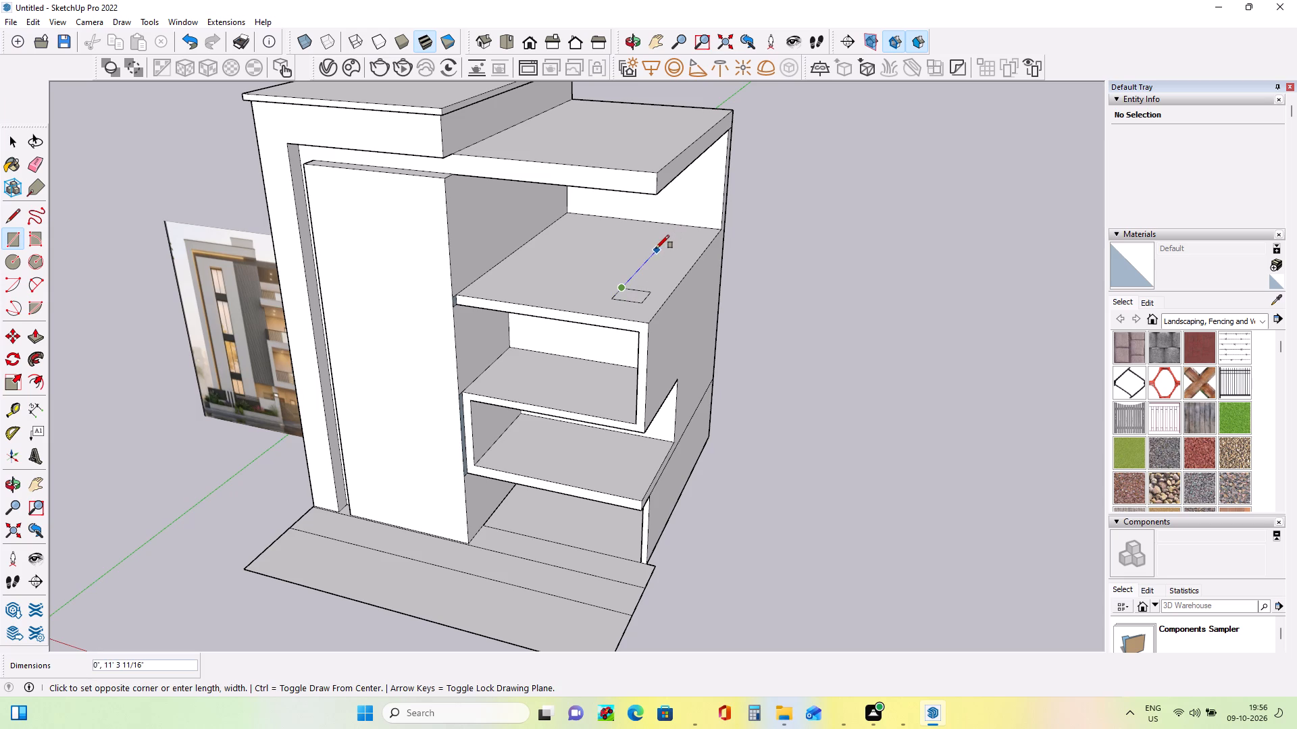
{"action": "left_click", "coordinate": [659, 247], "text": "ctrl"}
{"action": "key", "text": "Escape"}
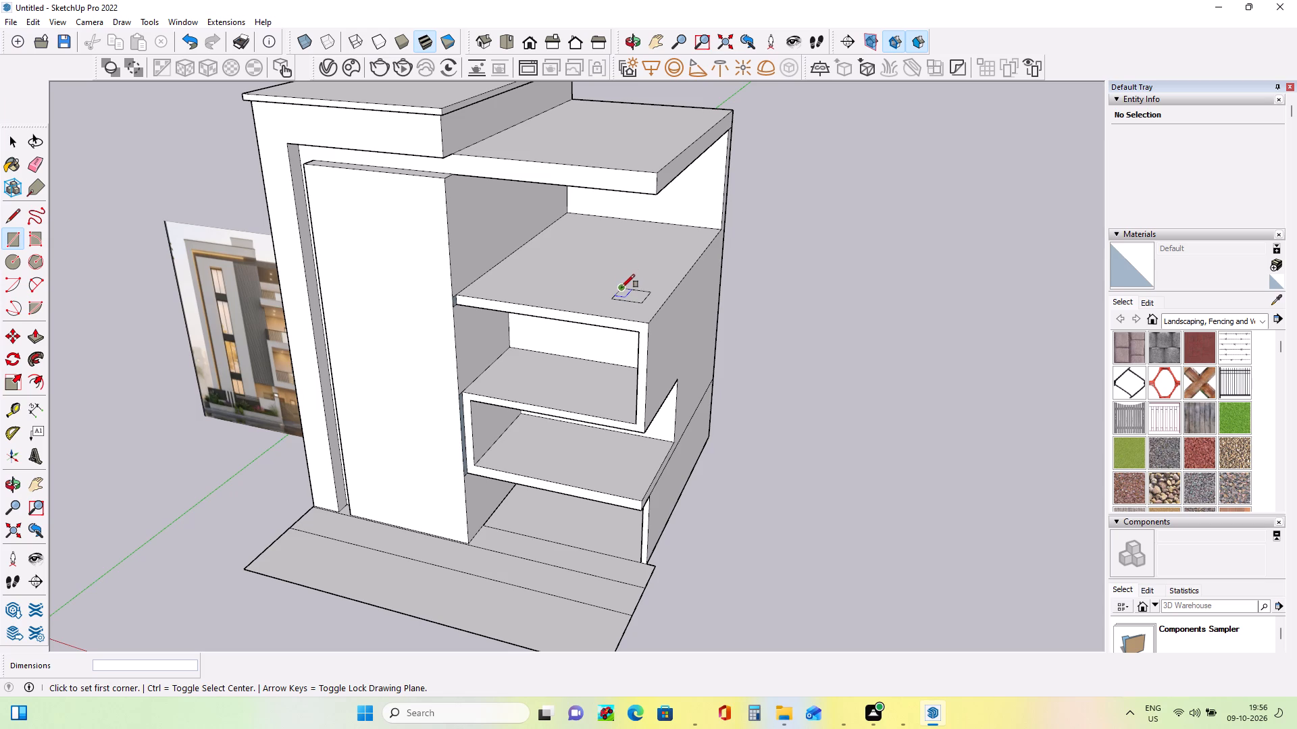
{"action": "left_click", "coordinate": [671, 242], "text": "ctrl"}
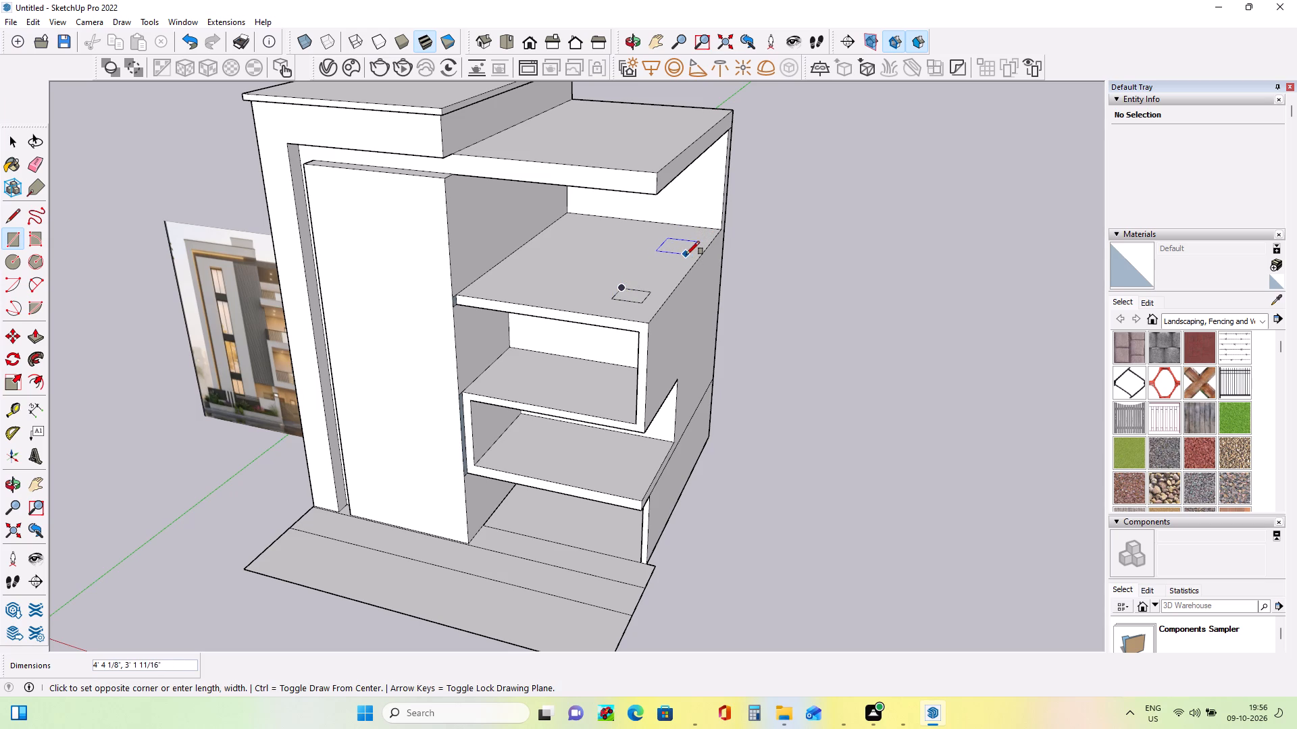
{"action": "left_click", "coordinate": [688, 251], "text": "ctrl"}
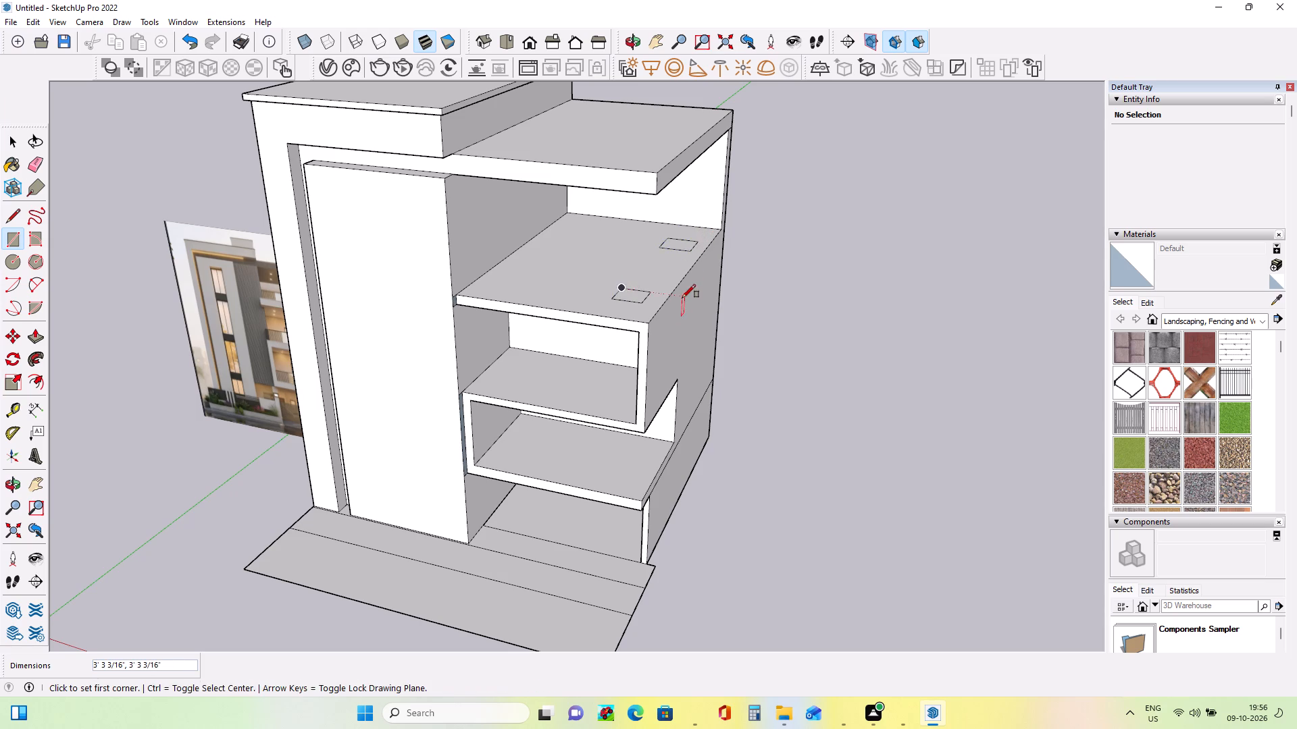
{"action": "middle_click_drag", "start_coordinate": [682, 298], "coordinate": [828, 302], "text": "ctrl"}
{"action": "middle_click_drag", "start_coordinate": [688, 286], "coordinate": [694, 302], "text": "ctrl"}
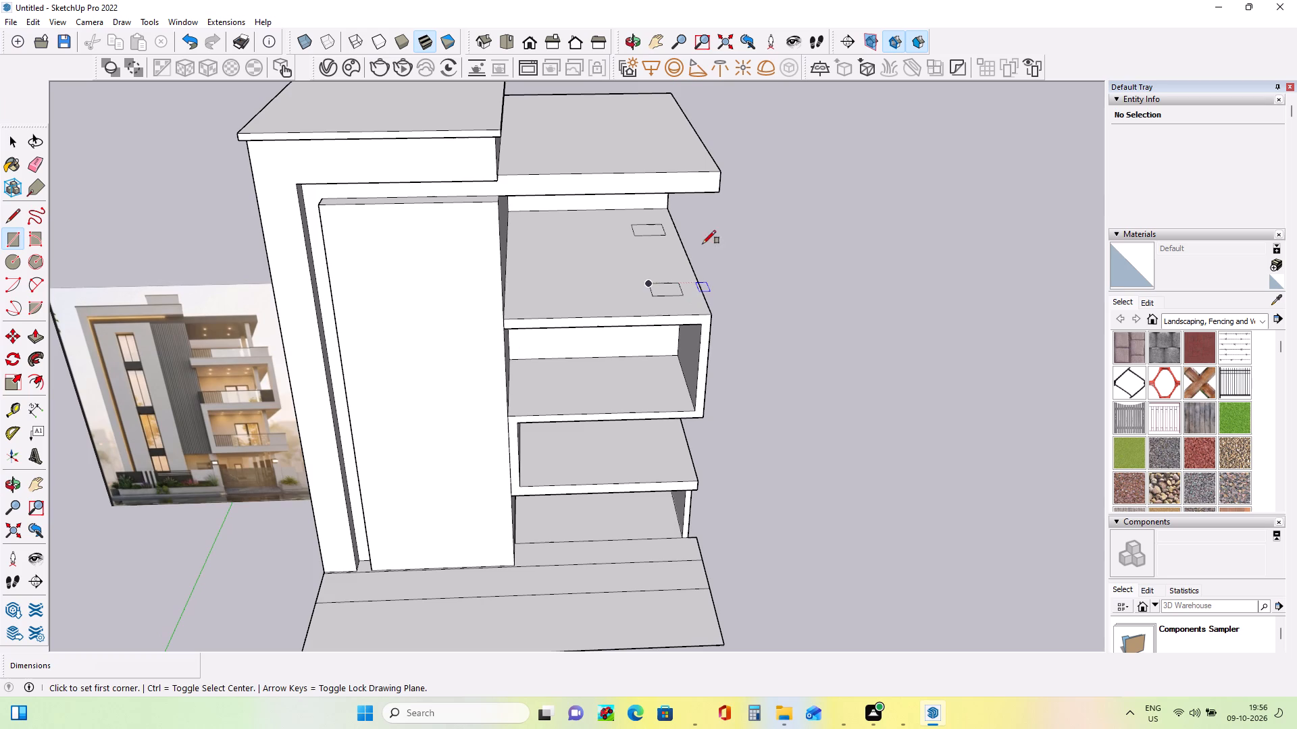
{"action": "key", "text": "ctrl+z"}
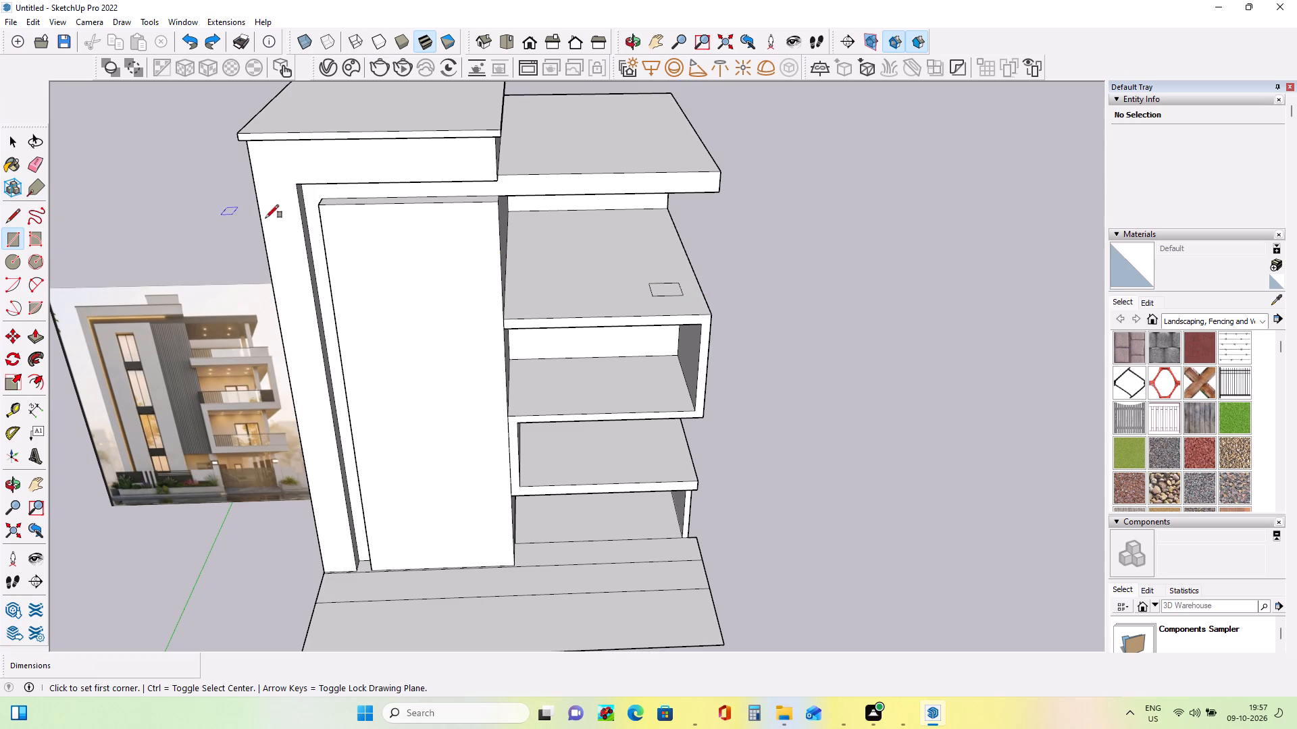
Copy the four edges of the column footprint about 13' 9 1/4" toward the back of the upper terrace.
{"action": "middle_click_drag", "start_coordinate": [635, 263], "coordinate": [565, 261]}
{"action": "left_click", "coordinate": [14, 146]}
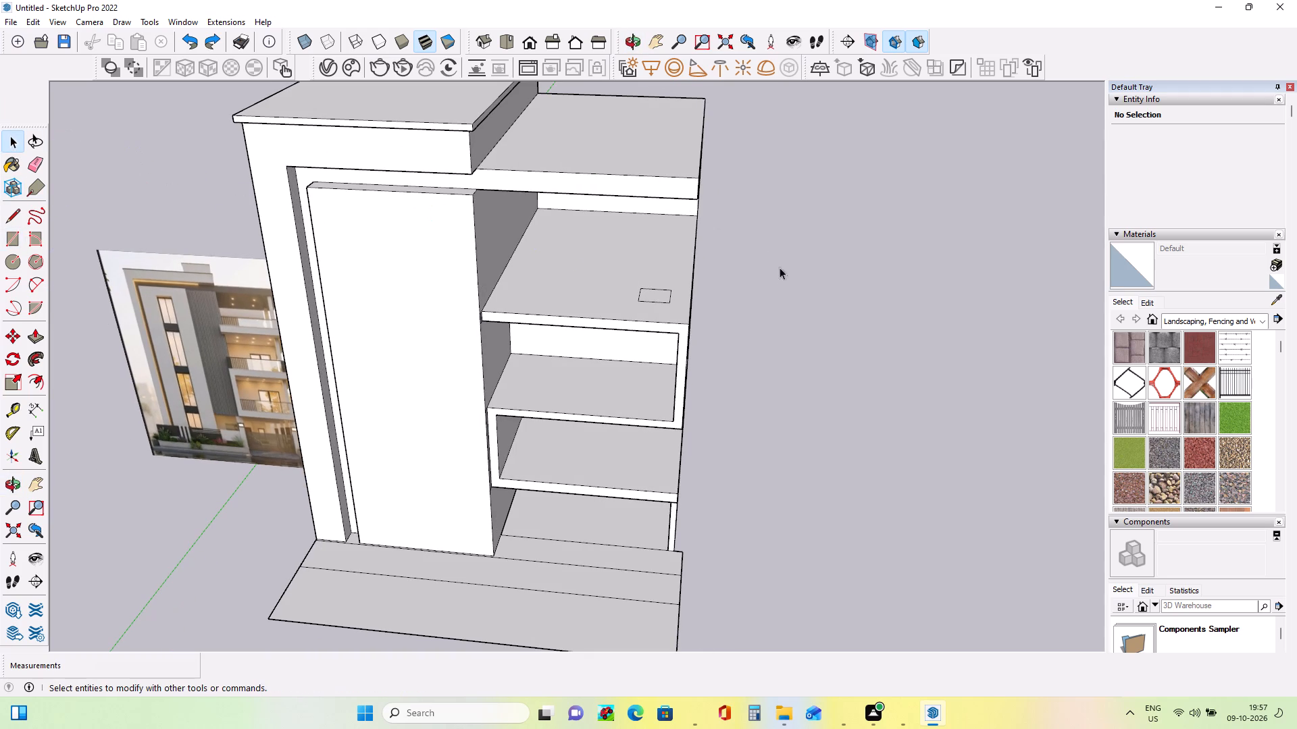
{"action": "left_click", "coordinate": [658, 290]}
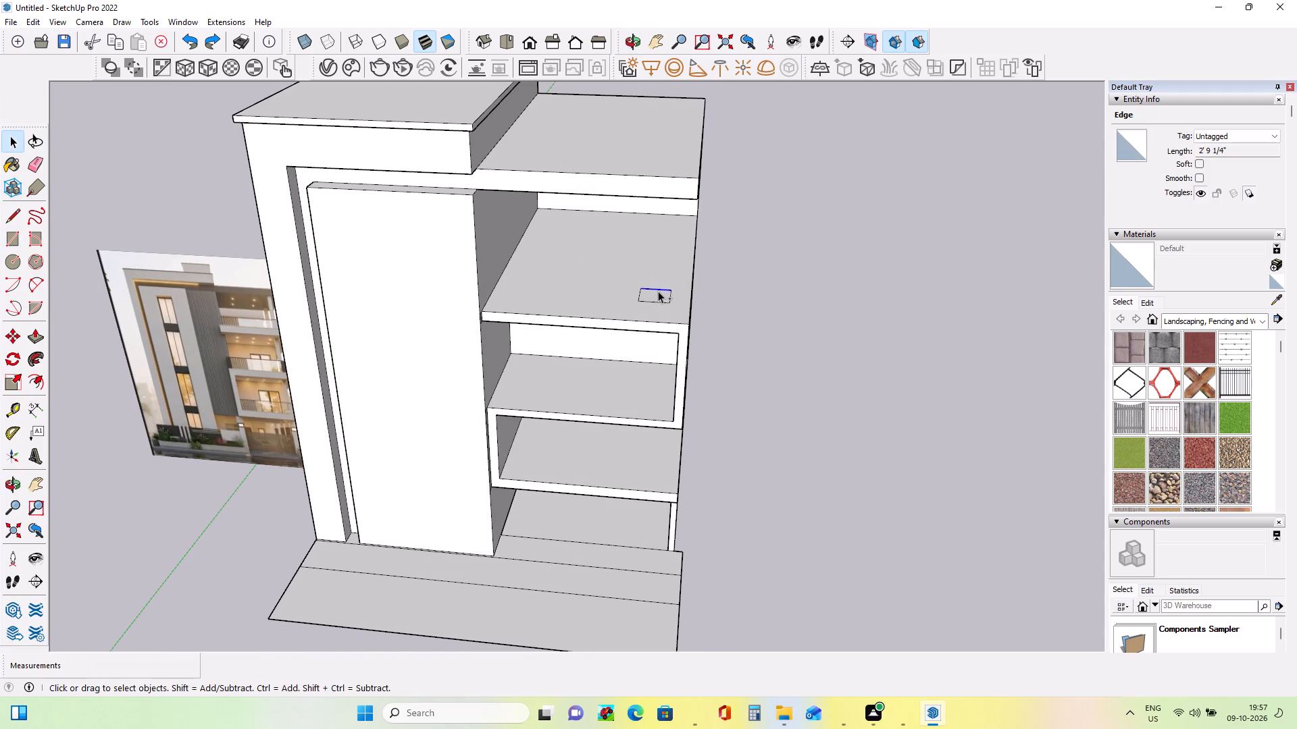
{"action": "left_click", "coordinate": [661, 300], "text": "ctrl"}
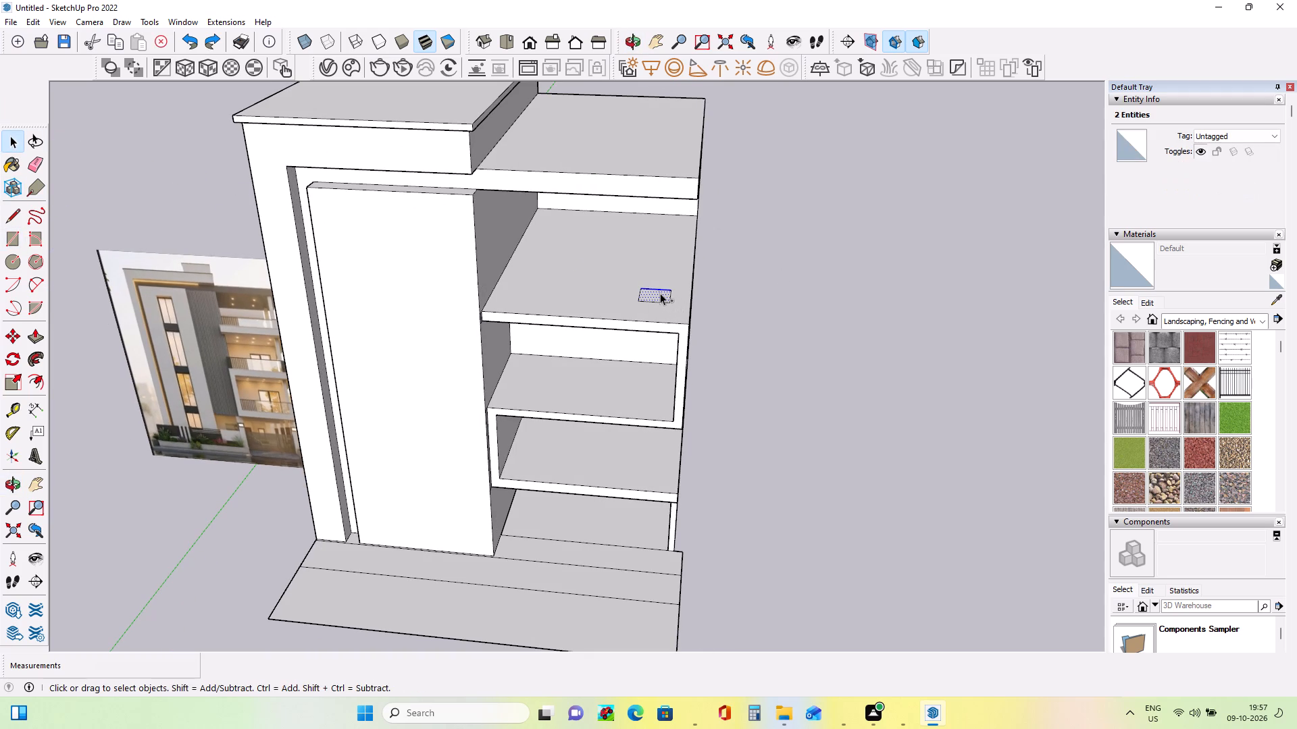
{"action": "left_click", "coordinate": [657, 292], "text": "shift"}
{"action": "left_click", "coordinate": [667, 302], "text": "ctrl"}
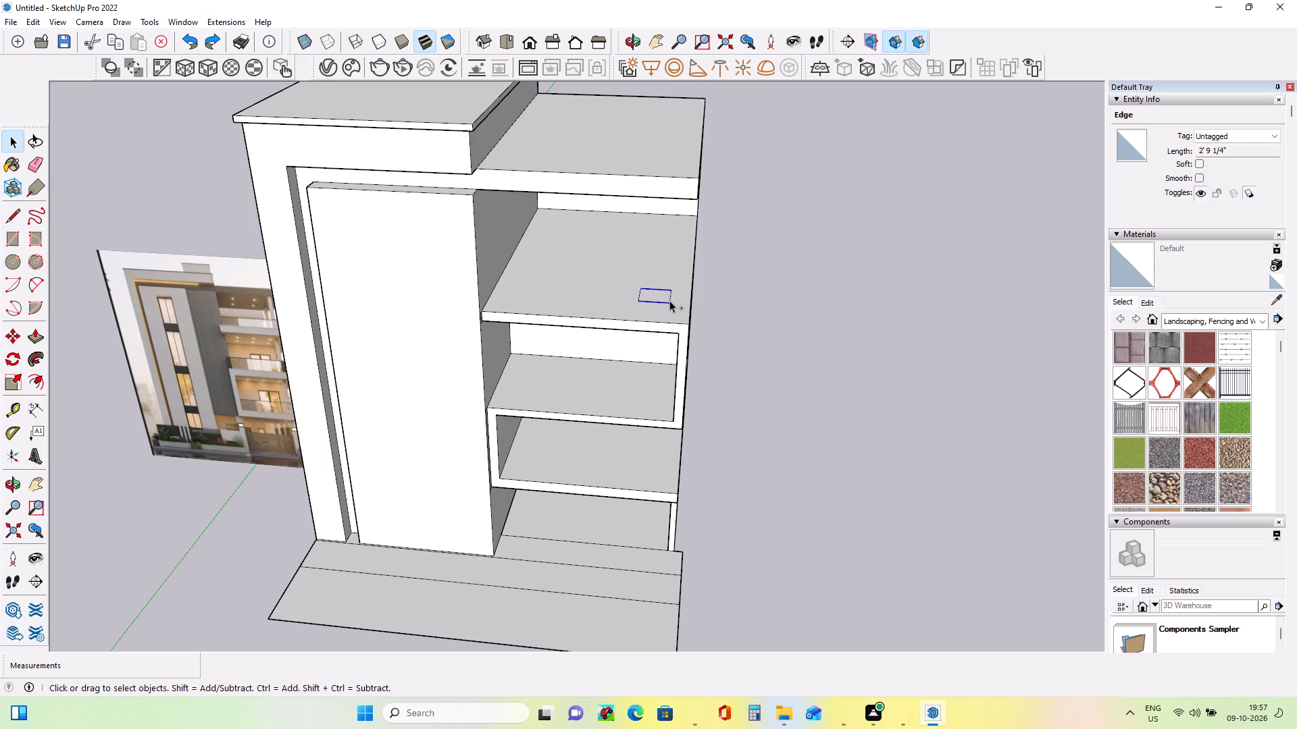
{"action": "scroll", "coordinate": [669, 292], "scroll_direction": "up", "scroll_amount": 8, "text": "ctrl"}
{"action": "left_click", "coordinate": [673, 302], "text": "ctrl"}
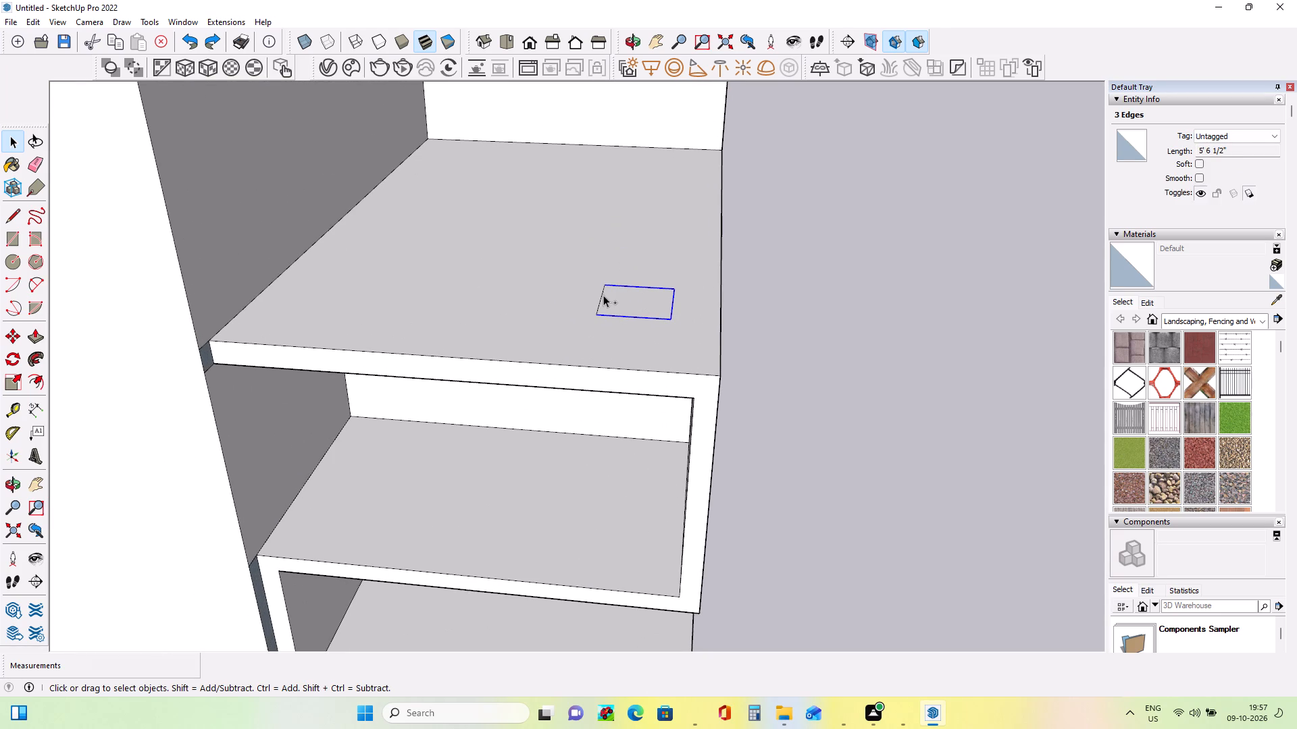
{"action": "left_click", "coordinate": [602, 296], "text": "ctrl"}
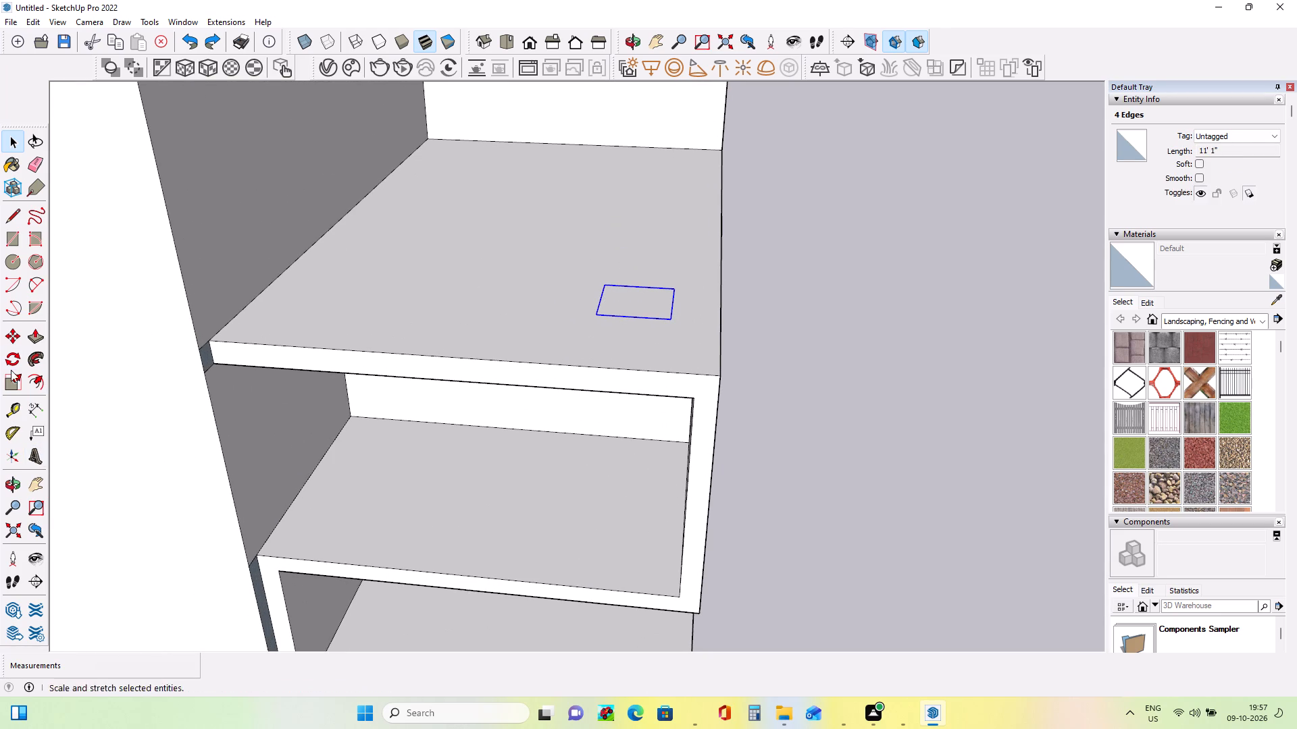
{"action": "left_click", "coordinate": [14, 339]}
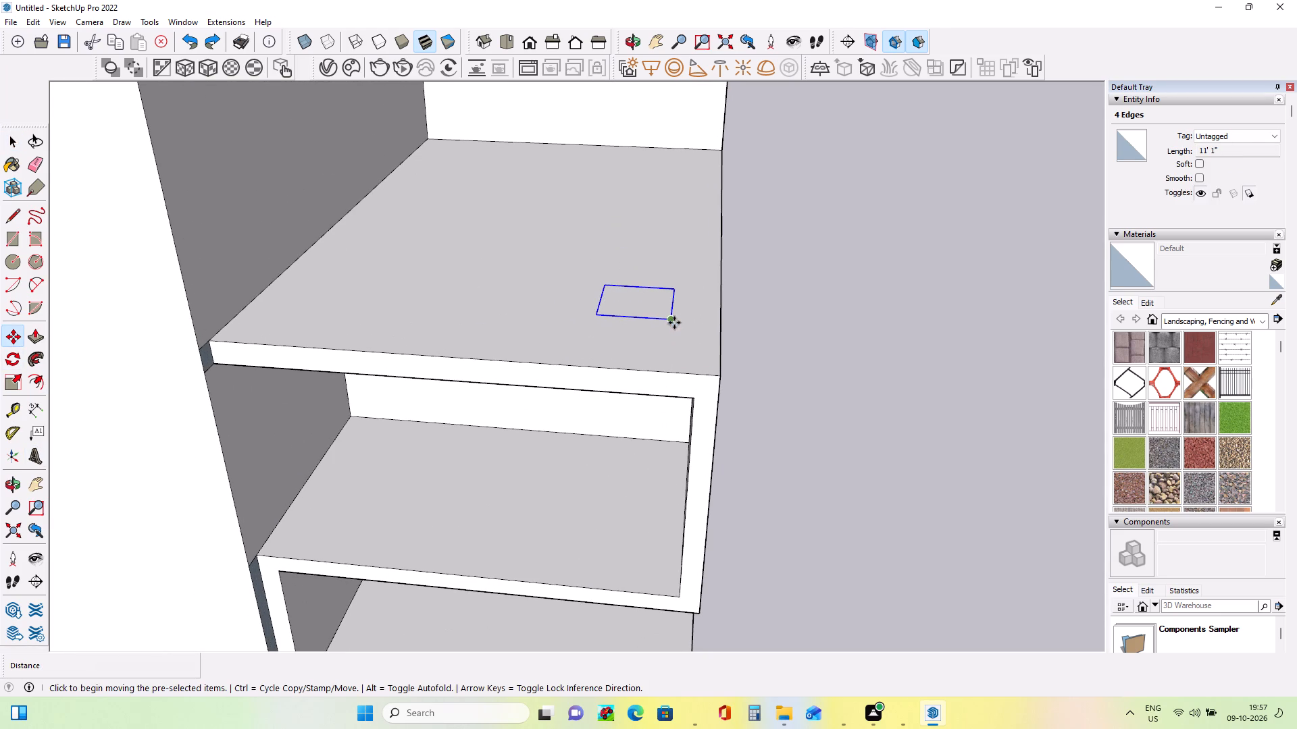
{"action": "left_click", "coordinate": [674, 323], "text": "ctrl"}
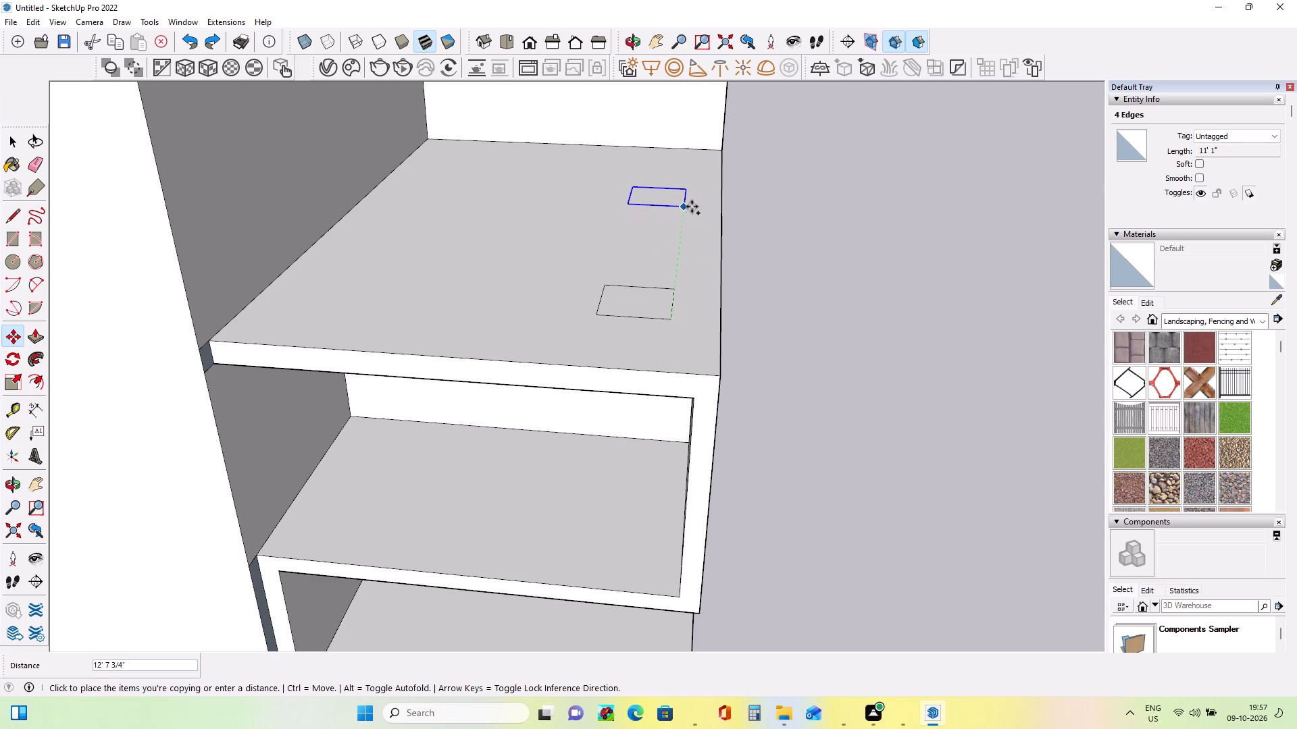
{"action": "left_click", "coordinate": [692, 200]}
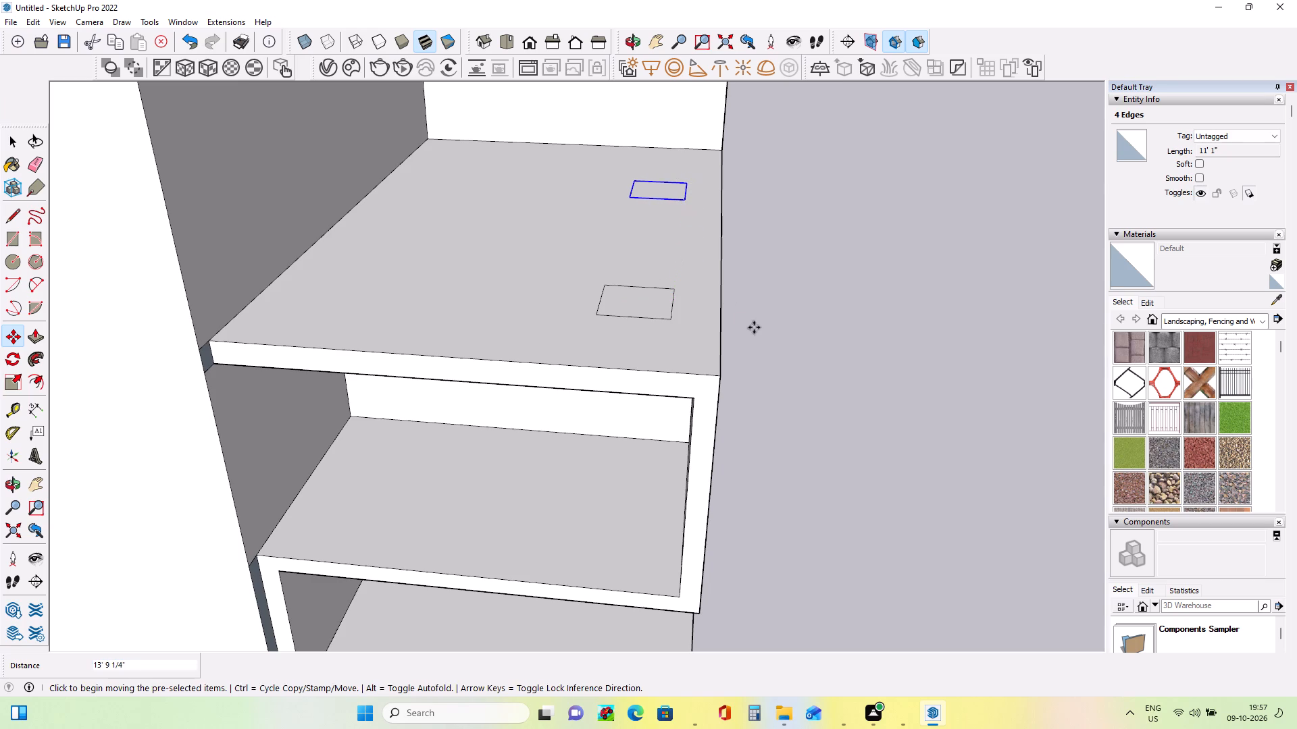
Push/Pull both column footprints on the upper terrace up to the underside of the roof overhang.
{"action": "middle_click_drag", "start_coordinate": [754, 327], "coordinate": [627, 340]}
{"action": "scroll", "coordinate": [627, 340], "scroll_direction": "down", "scroll_amount": 7}
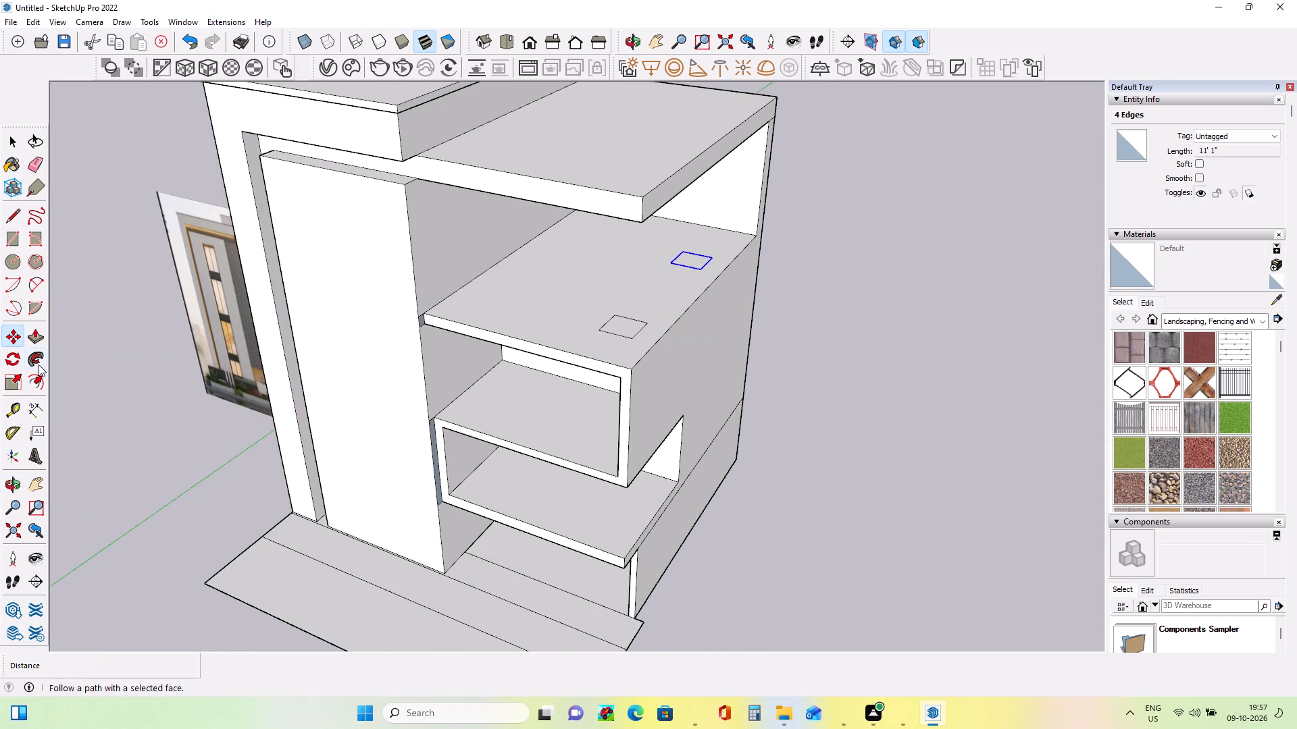
{"action": "left_click", "coordinate": [31, 337]}
{"action": "left_click", "coordinate": [638, 325]}
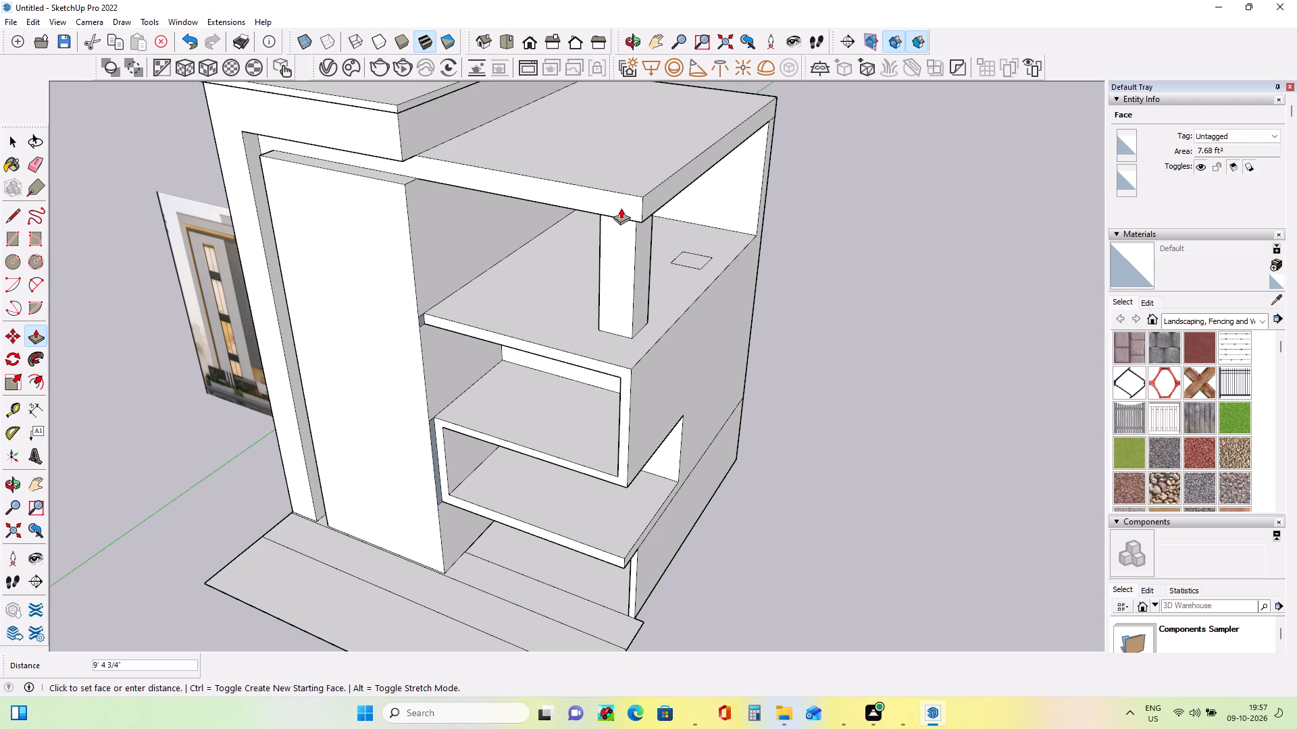
{"action": "middle_click_drag", "start_coordinate": [638, 173], "coordinate": [683, 45]}
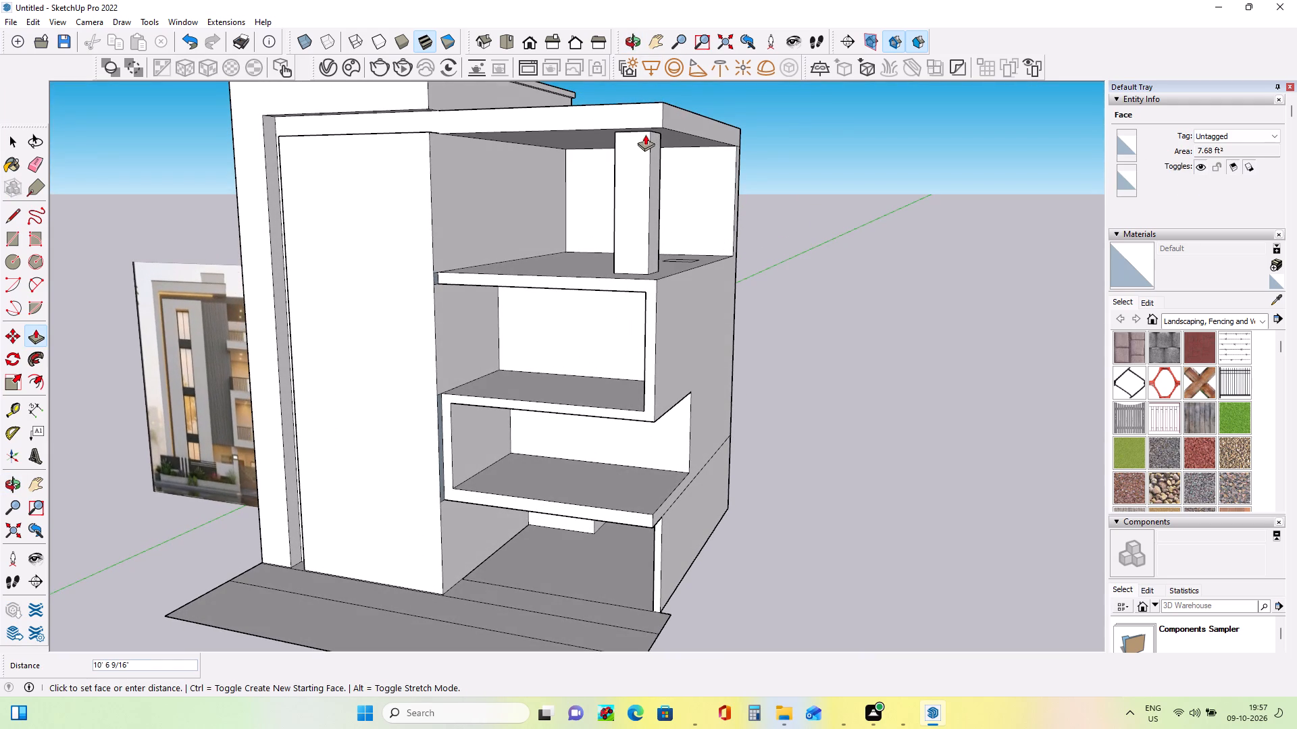
{"action": "left_click", "coordinate": [647, 131]}
{"action": "middle_click_drag", "start_coordinate": [686, 256], "coordinate": [481, 342]}
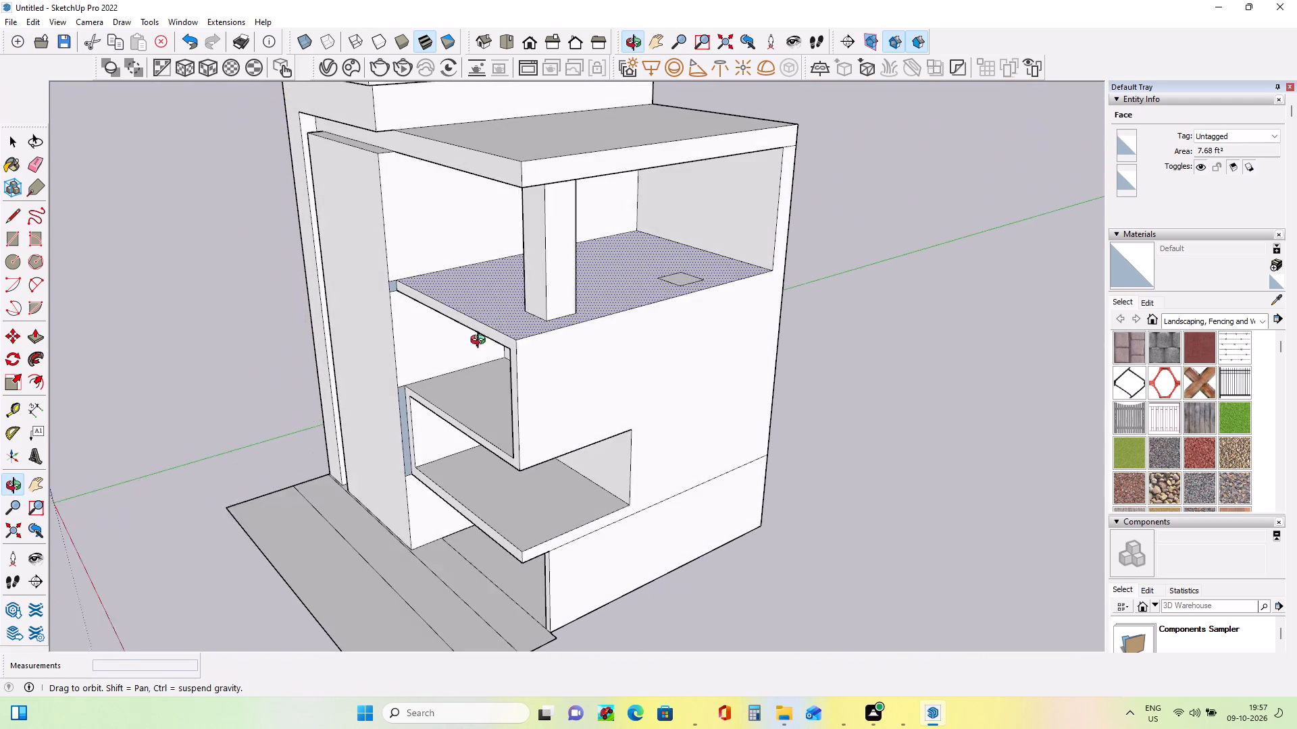
{"action": "middle_click_drag", "start_coordinate": [481, 342], "coordinate": [483, 342]}
{"action": "left_click", "coordinate": [692, 282]}
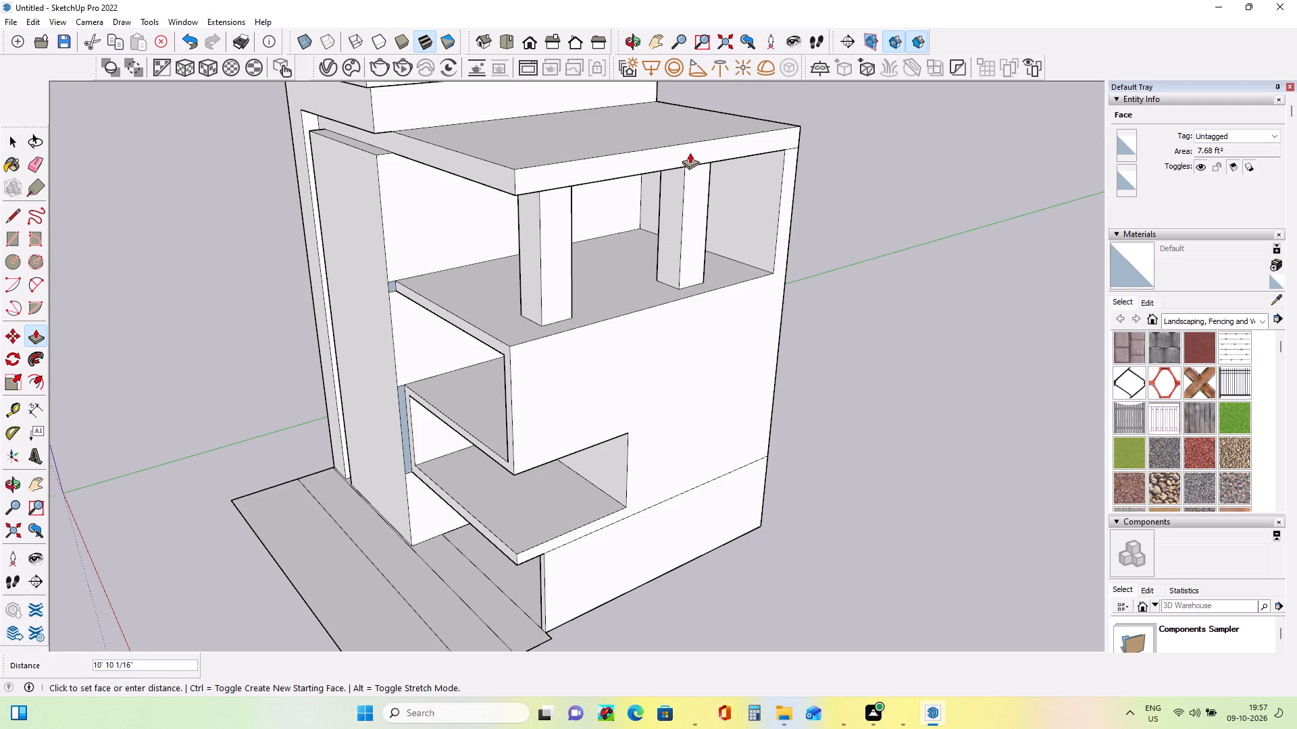
{"action": "left_click", "coordinate": [690, 153]}
Thin the upper terrace columns by pushing in their inner side faces: front about 1' 7/8" plus 2 1/8", rear about 1' 4 3/4".
{"action": "middle_click_drag", "start_coordinate": [641, 356], "coordinate": [994, 362]}
{"action": "middle_click_drag", "start_coordinate": [673, 380], "coordinate": [721, 397]}
{"action": "scroll", "coordinate": [683, 279], "scroll_direction": "up", "scroll_amount": 6}
{"action": "left_click", "coordinate": [671, 273]}
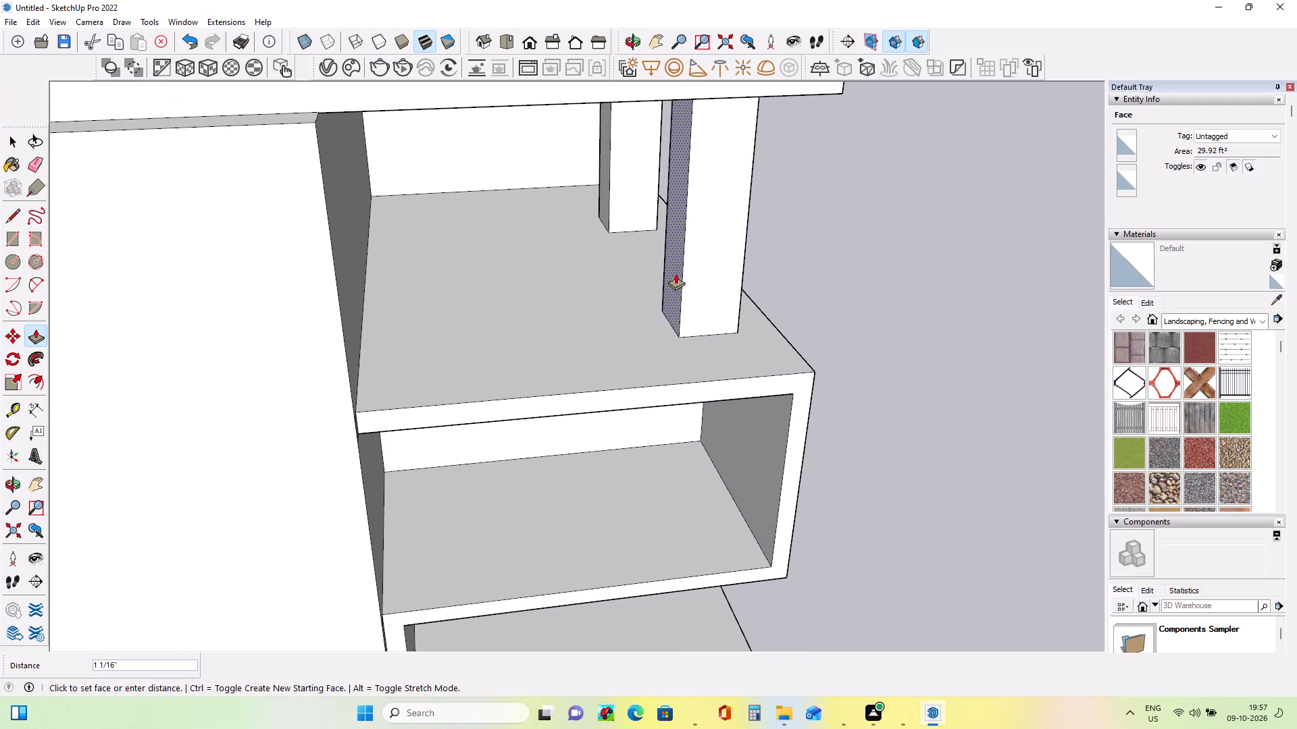
{"action": "left_click", "coordinate": [696, 273]}
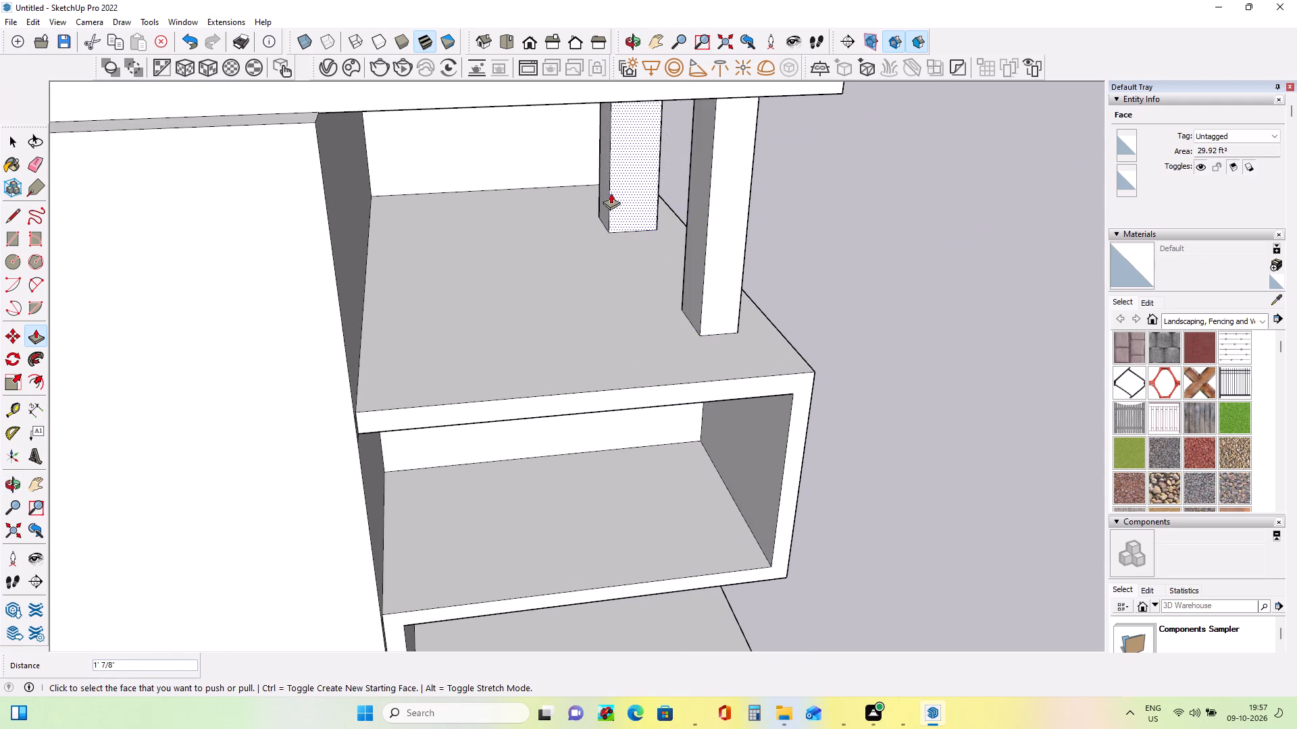
{"action": "left_click", "coordinate": [604, 190]}
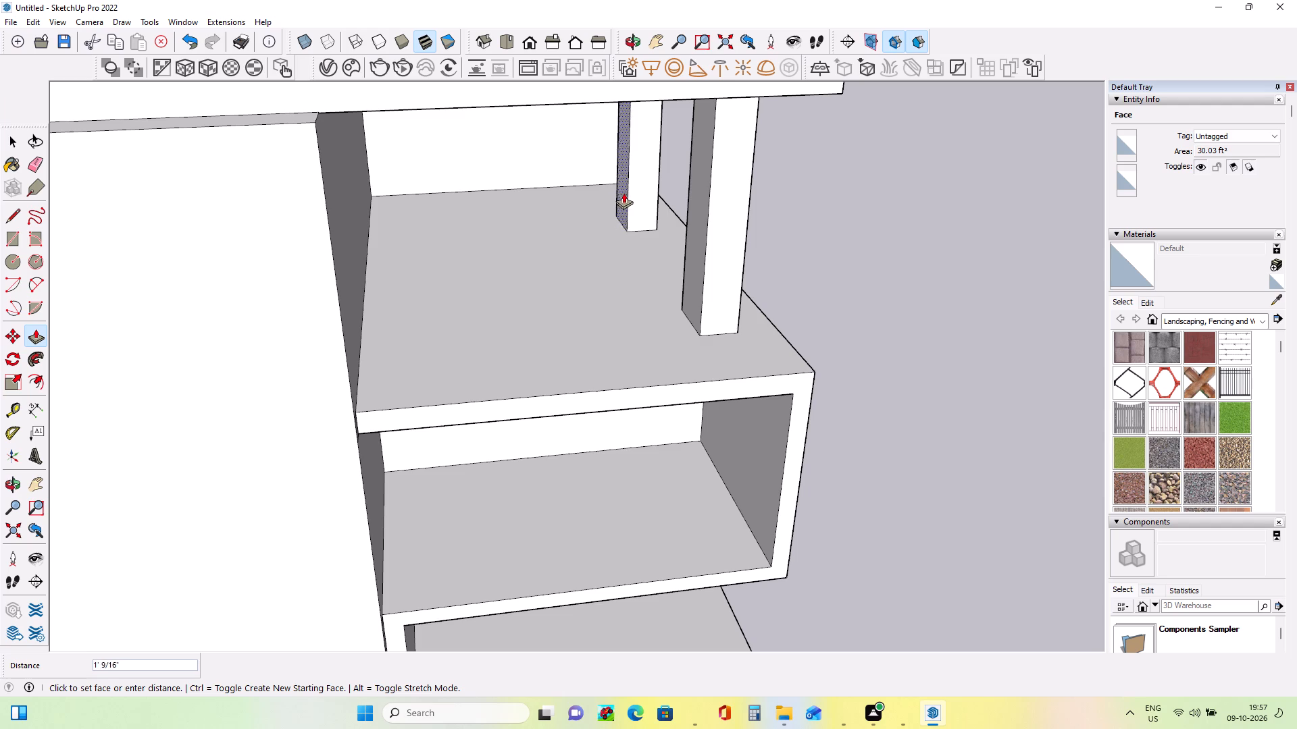
{"action": "left_click", "coordinate": [628, 194]}
{"action": "middle_click_drag", "start_coordinate": [688, 420], "coordinate": [675, 400]}
{"action": "middle_click_drag", "start_coordinate": [671, 394], "coordinate": [659, 389]}
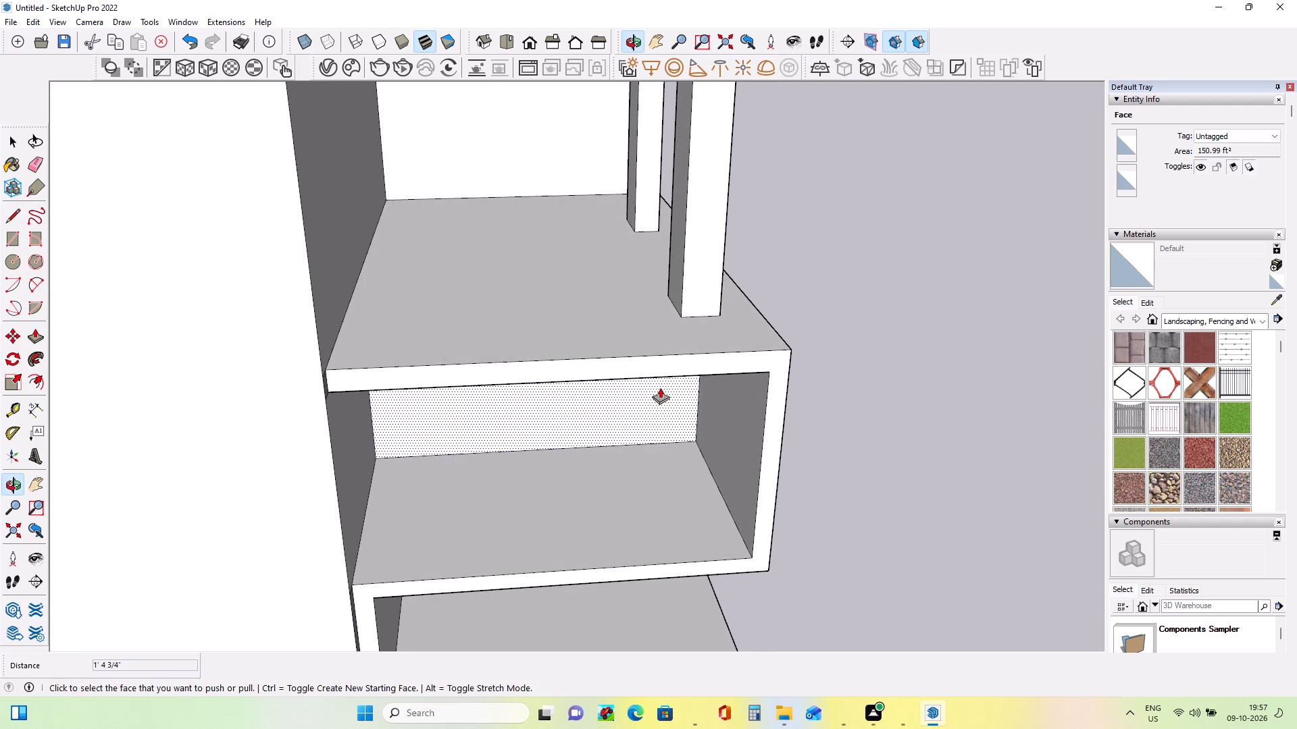
{"action": "left_click", "coordinate": [680, 288]}
{"action": "left_click", "coordinate": [684, 287]}
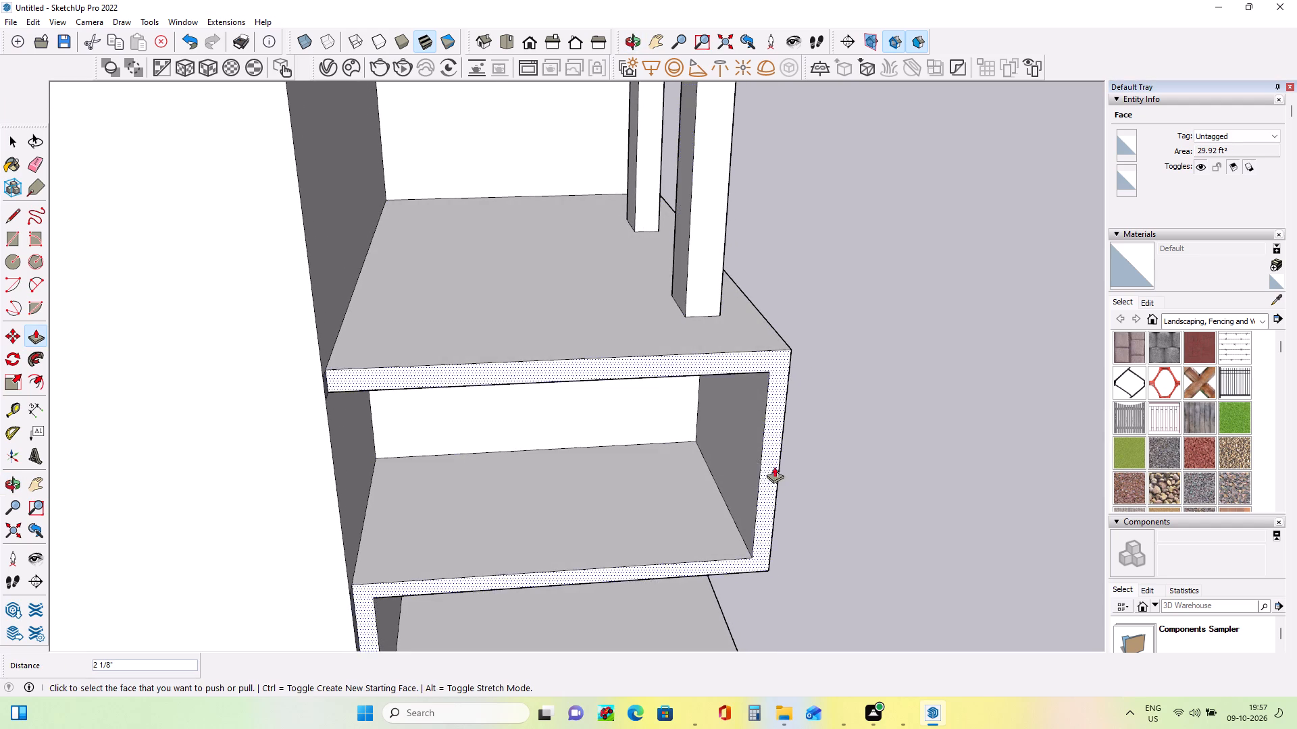
Compare the model's upper terrace columns and balcony levels with those in the reference image.
{"action": "middle_click_drag", "start_coordinate": [746, 470], "coordinate": [661, 464]}
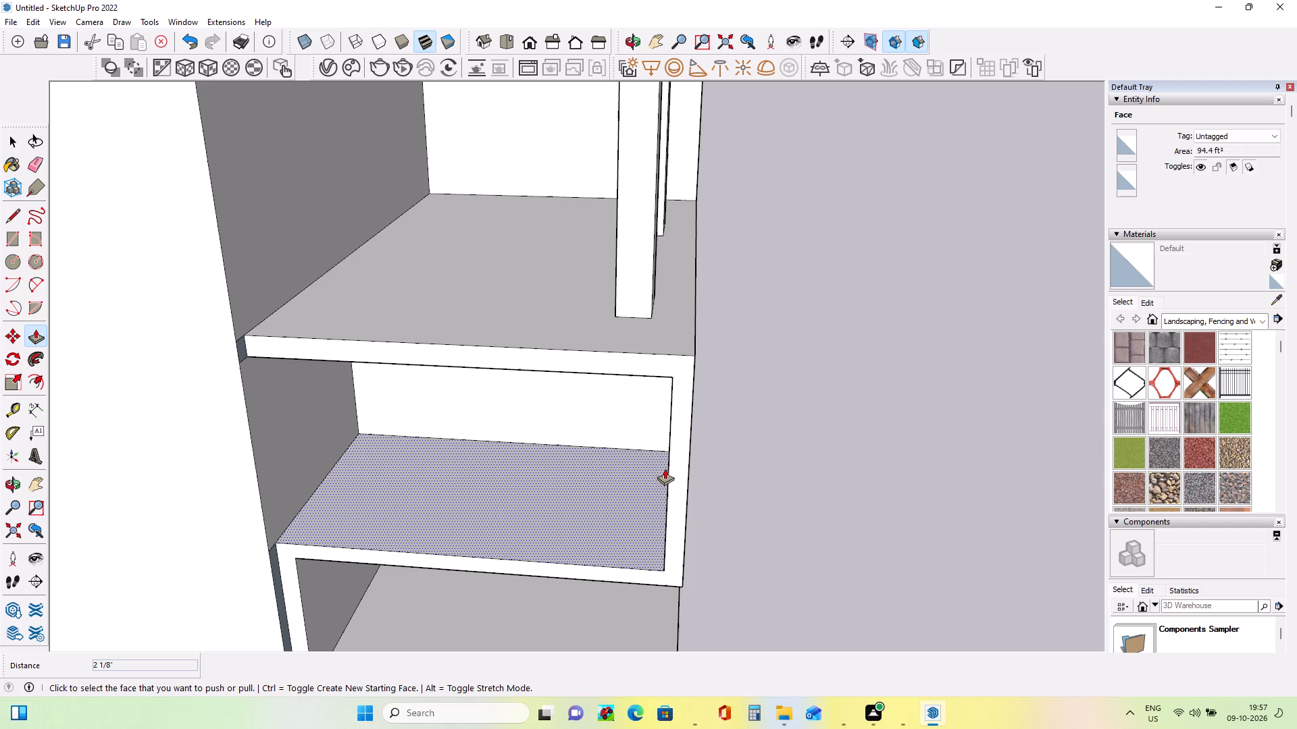
{"action": "scroll", "coordinate": [705, 390], "scroll_direction": "down", "scroll_amount": 12}
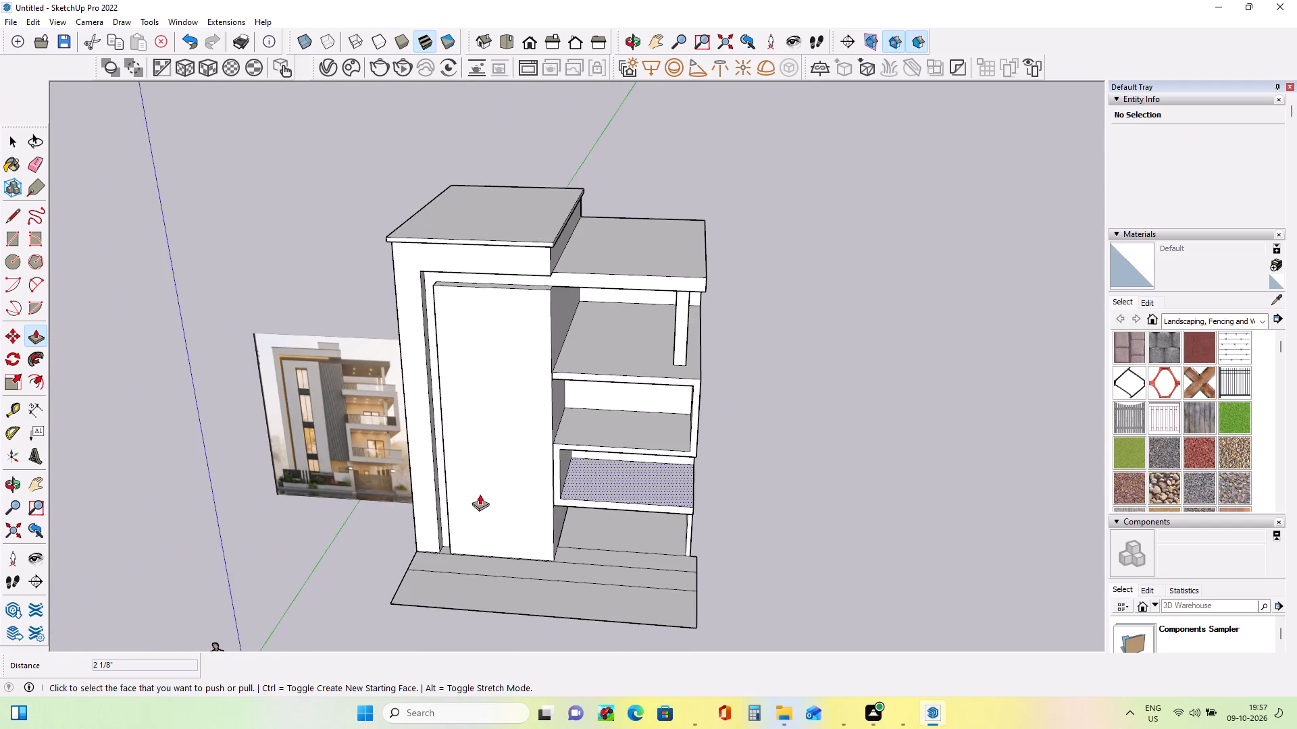
{"action": "middle_click_drag", "start_coordinate": [479, 494], "coordinate": [540, 402]}
{"action": "scroll", "coordinate": [485, 368], "scroll_direction": "up", "scroll_amount": 4}
{"action": "middle_click_drag", "start_coordinate": [615, 448], "coordinate": [621, 443]}
{"action": "middle_click_drag", "start_coordinate": [715, 457], "coordinate": [692, 470]}
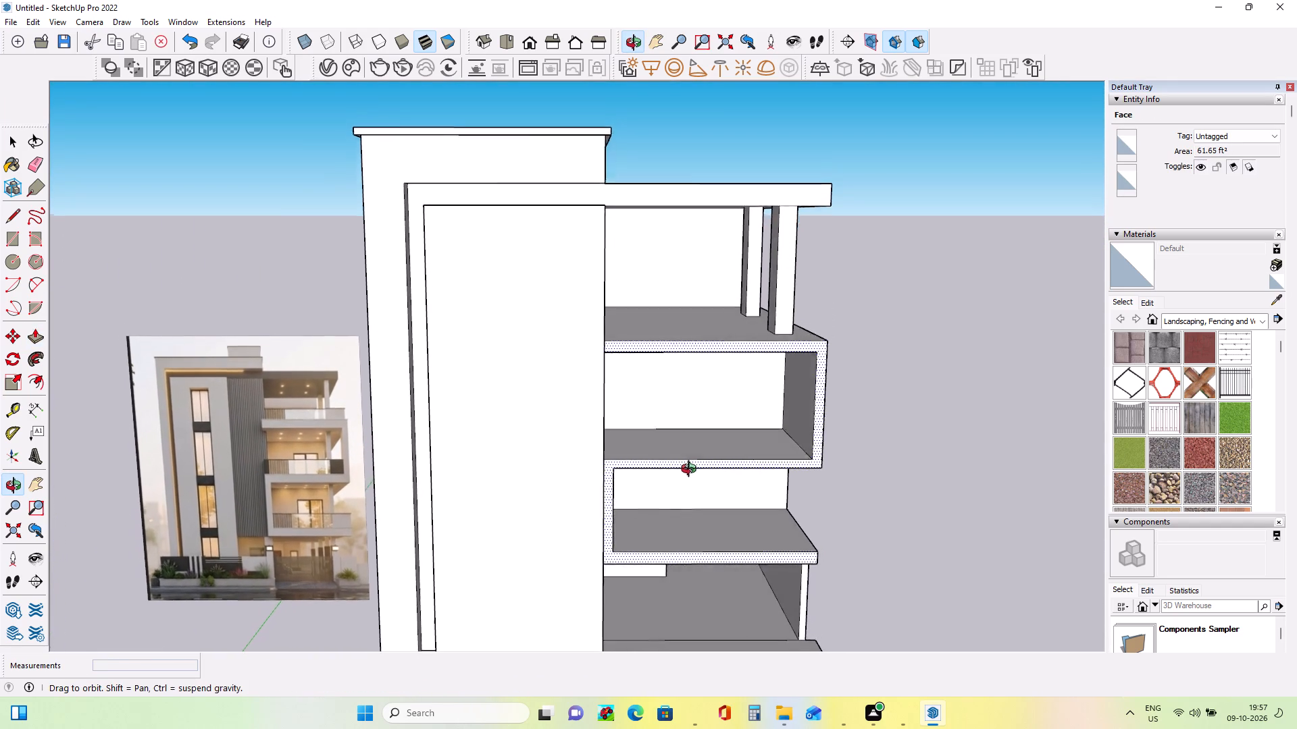
{"action": "middle_click_drag", "start_coordinate": [692, 470], "coordinate": [687, 470]}
{"action": "middle_click", "coordinate": [687, 470]}
{"action": "middle_click_drag", "start_coordinate": [764, 493], "coordinate": [769, 480]}
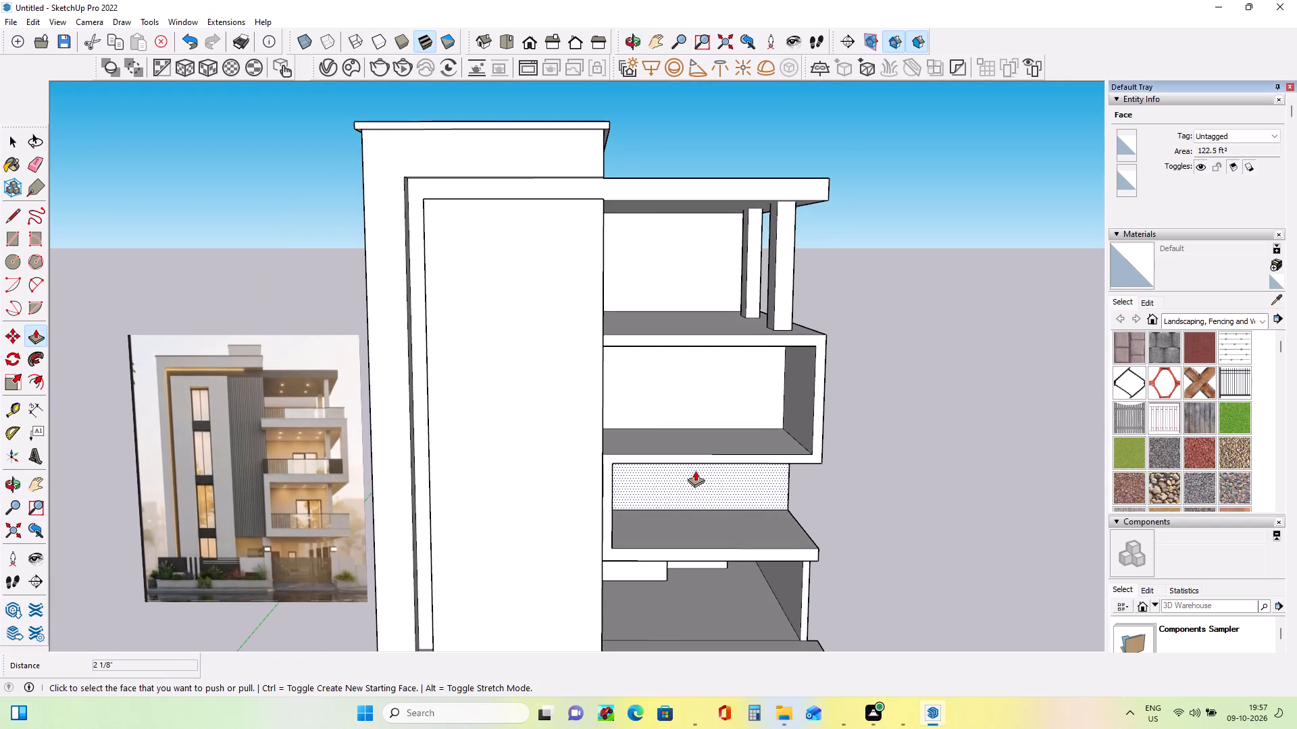
{"action": "scroll", "coordinate": [701, 465], "scroll_direction": "up", "scroll_amount": 2}
{"action": "scroll", "coordinate": [234, 496], "scroll_direction": "up", "scroll_amount": 9}
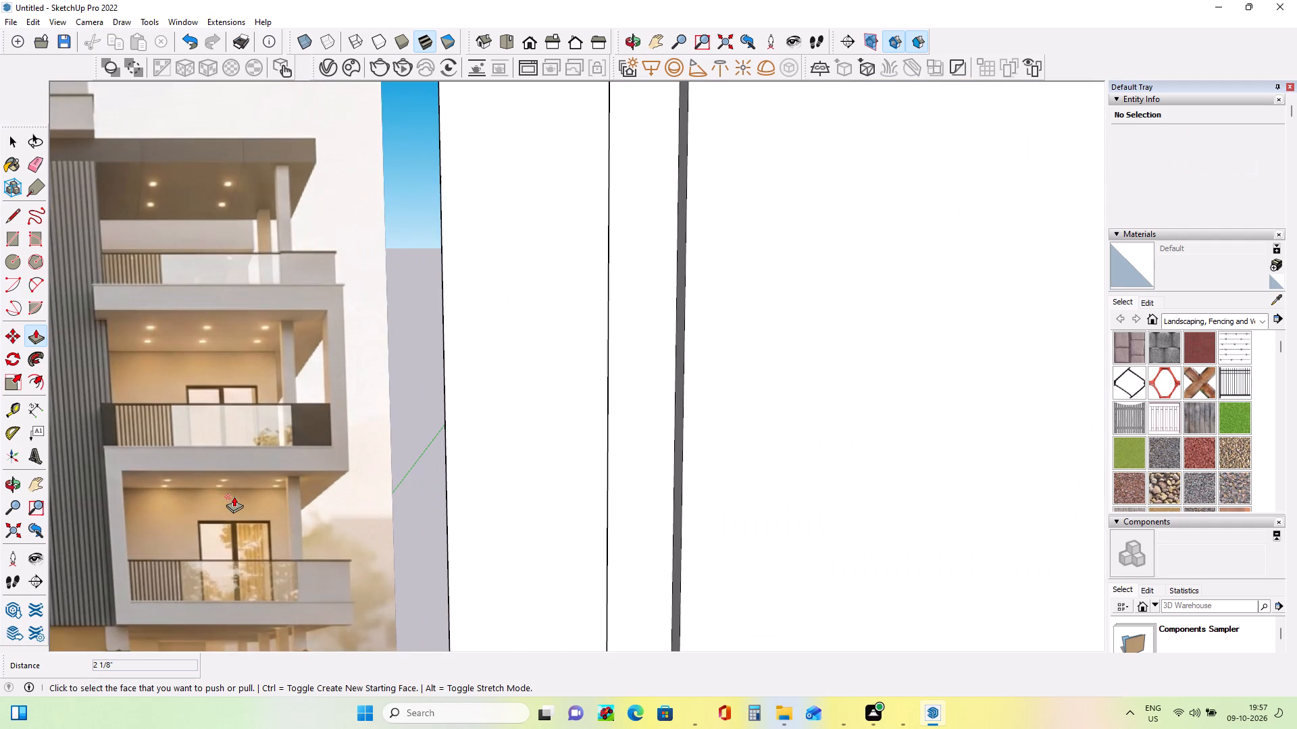
{"action": "scroll", "coordinate": [234, 496], "scroll_direction": "up", "scroll_amount": 4}
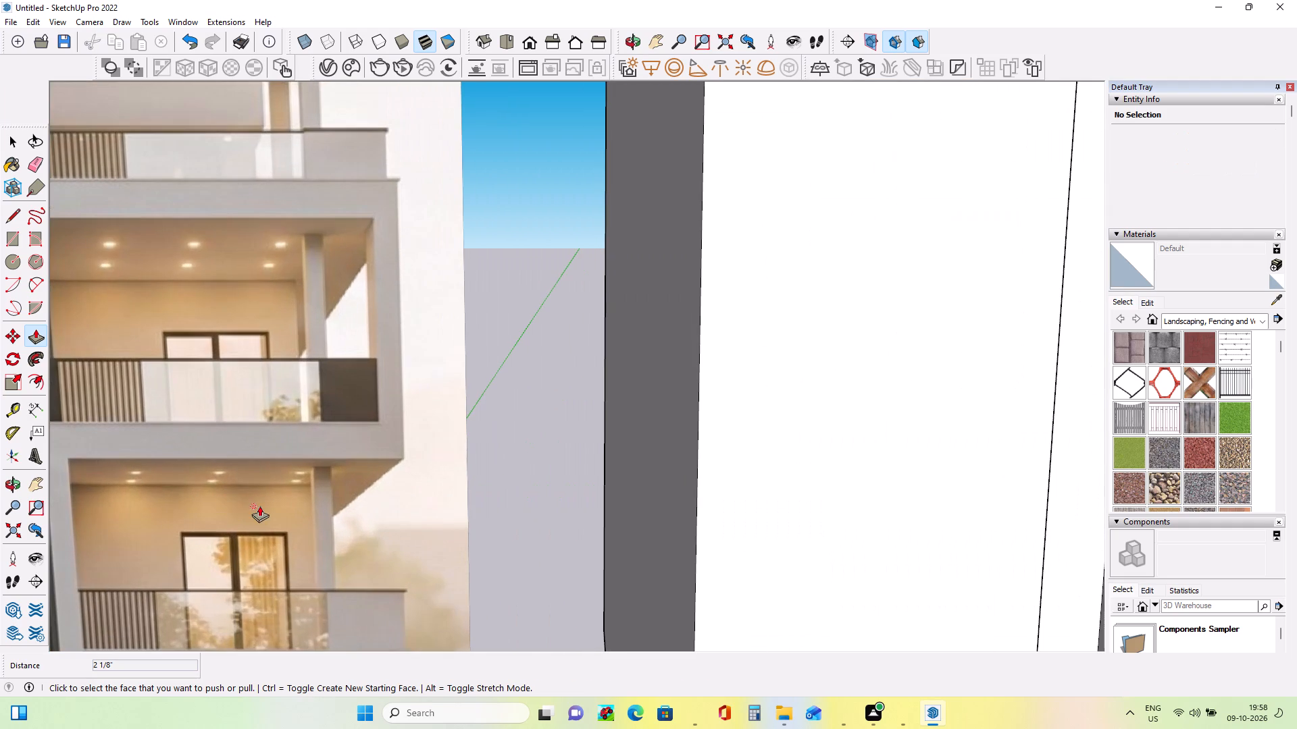
{"action": "middle_click", "coordinate": [261, 522]}
{"action": "scroll", "coordinate": [257, 514], "scroll_direction": "down", "scroll_amount": 5}
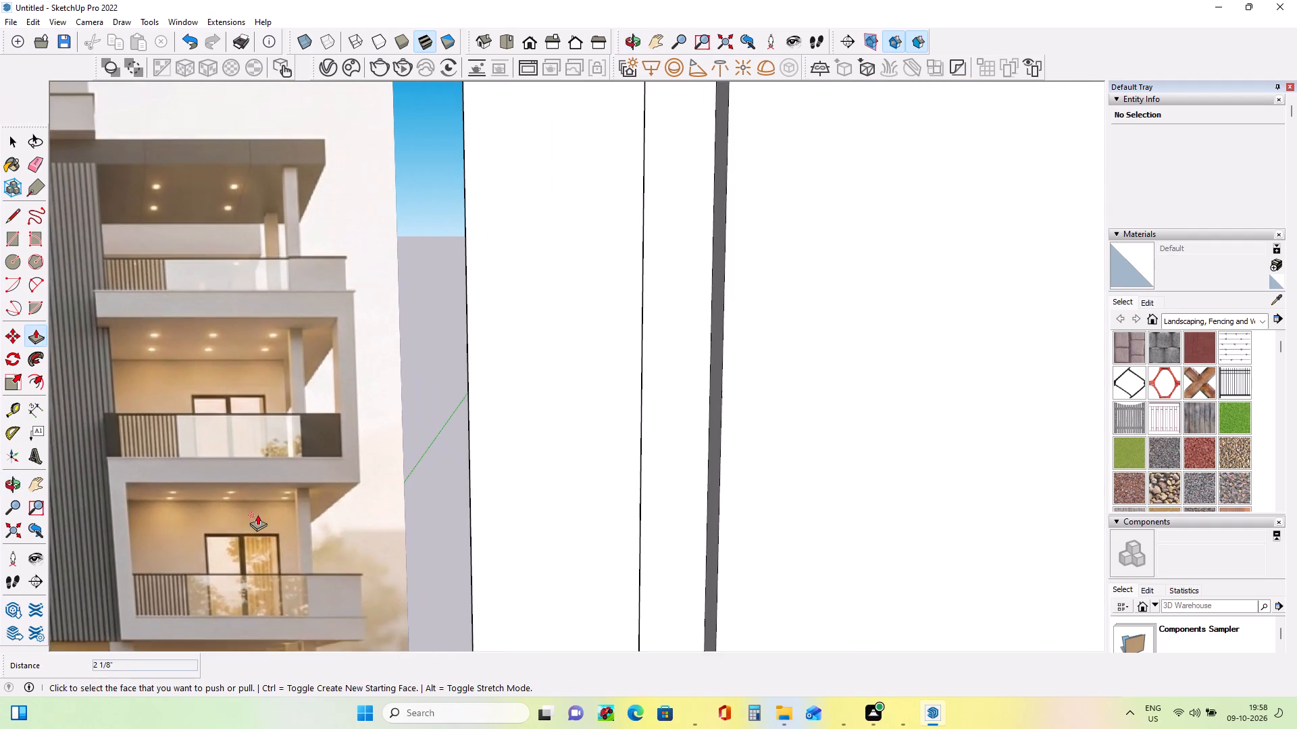
{"action": "scroll", "coordinate": [257, 514], "scroll_direction": "down", "scroll_amount": 13}
{"action": "middle_click_drag", "start_coordinate": [588, 580], "coordinate": [557, 594]}
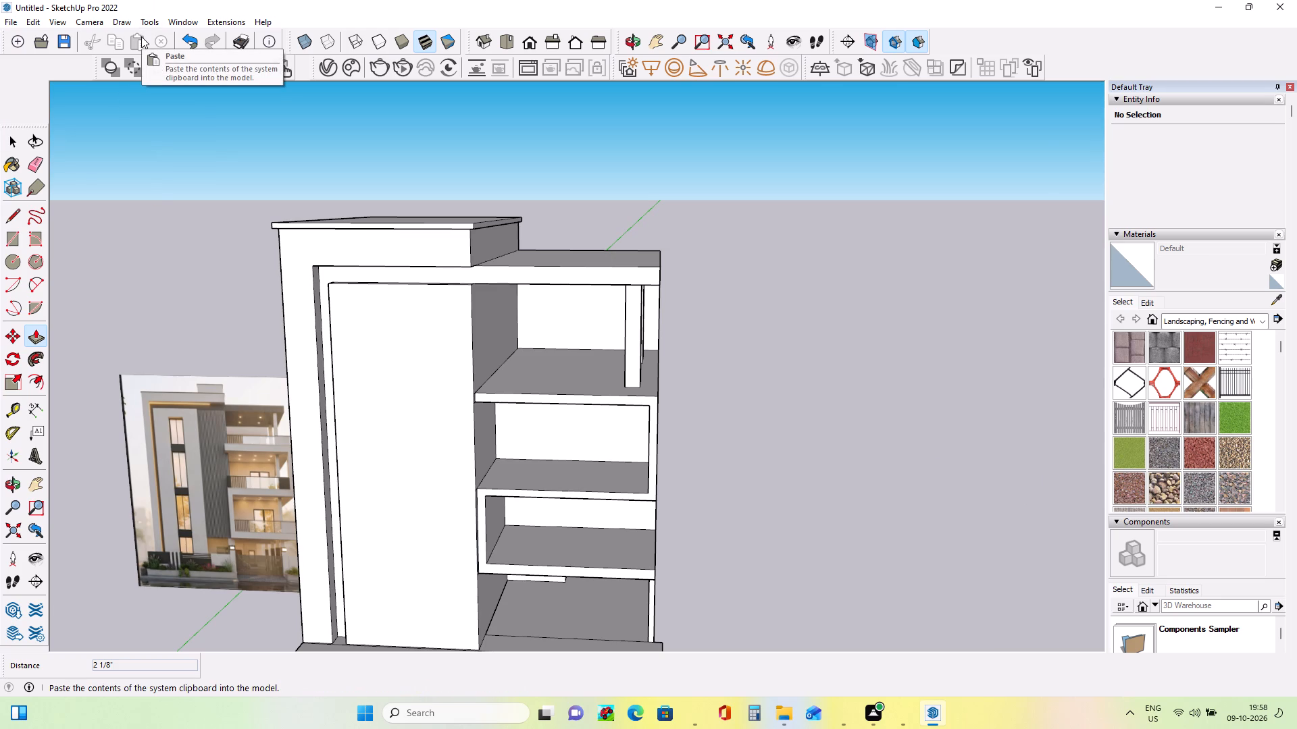
{"action": "middle_click_drag", "start_coordinate": [573, 373], "coordinate": [648, 371]}
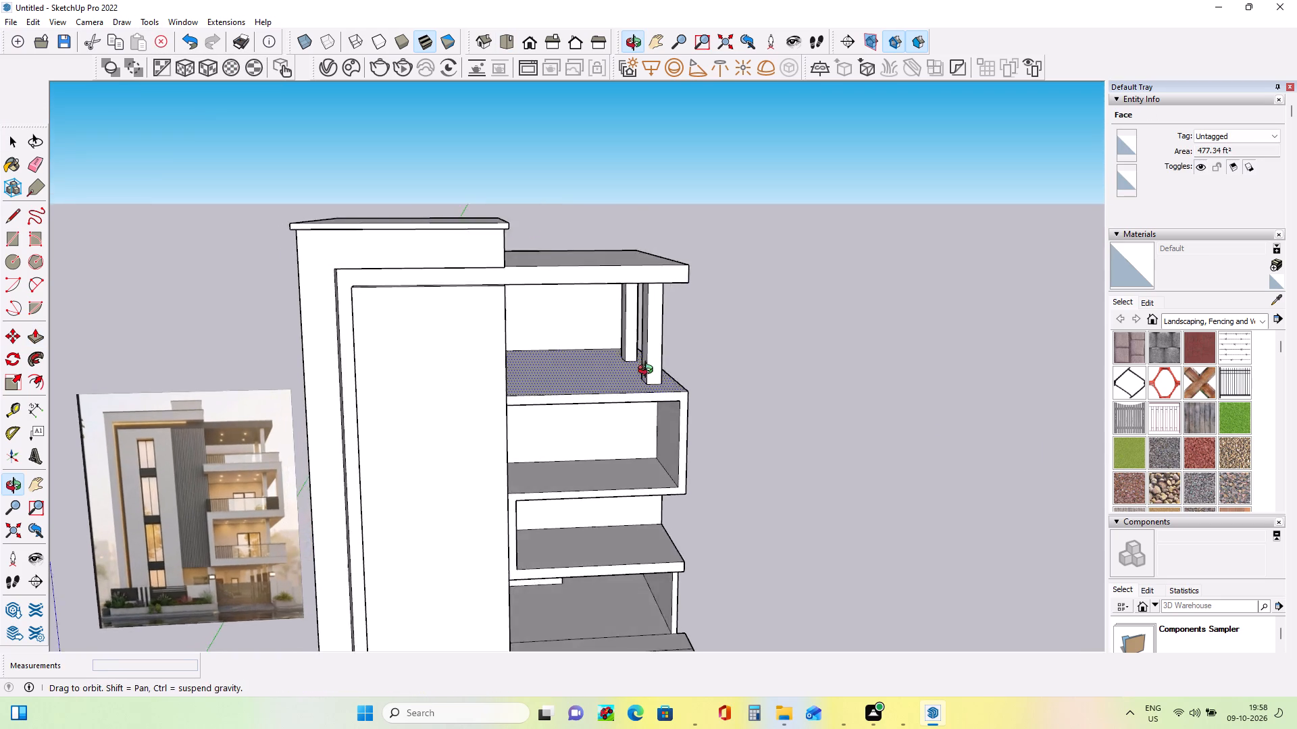
{"action": "middle_click_drag", "start_coordinate": [648, 371], "coordinate": [582, 373]}
{"action": "scroll", "coordinate": [585, 367], "scroll_direction": "down", "scroll_amount": 2}
{"action": "middle_click_drag", "start_coordinate": [434, 456], "coordinate": [544, 404]}
{"action": "scroll", "coordinate": [290, 456], "scroll_direction": "up", "scroll_amount": 2}
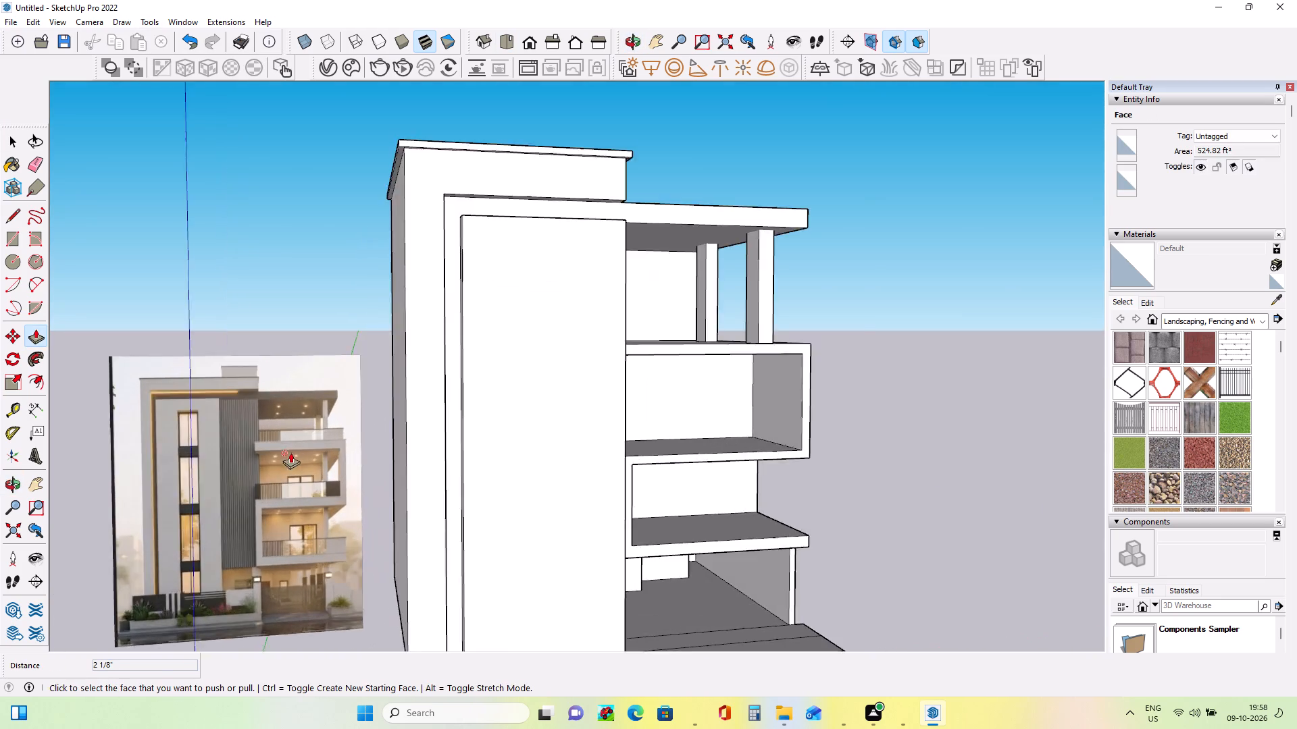
{"action": "scroll", "coordinate": [290, 452], "scroll_direction": "up", "scroll_amount": 11}
{"action": "middle_click_drag", "start_coordinate": [353, 427], "coordinate": [353, 444]}
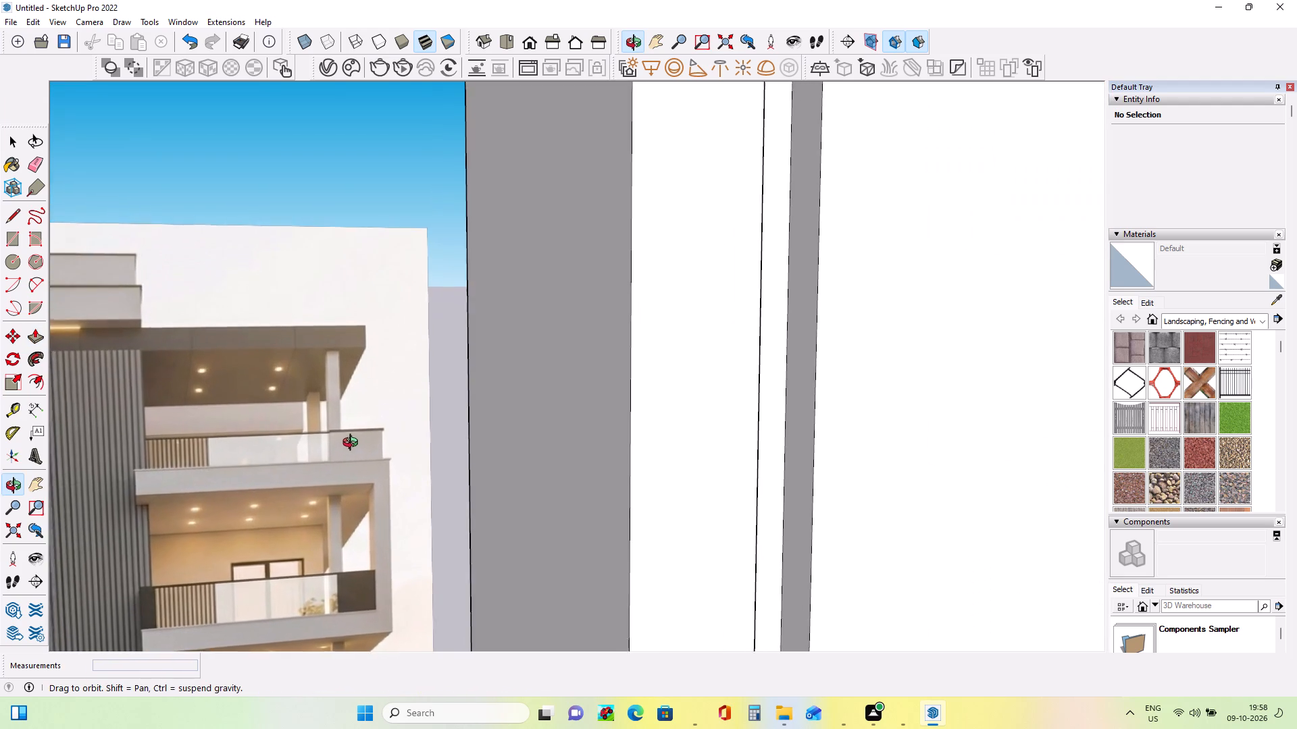
{"action": "middle_click_drag", "start_coordinate": [353, 444], "coordinate": [342, 436]}
{"action": "scroll", "coordinate": [342, 436], "scroll_direction": "down", "scroll_amount": 5}
{"action": "scroll", "coordinate": [315, 443], "scroll_direction": "up", "scroll_amount": 3}
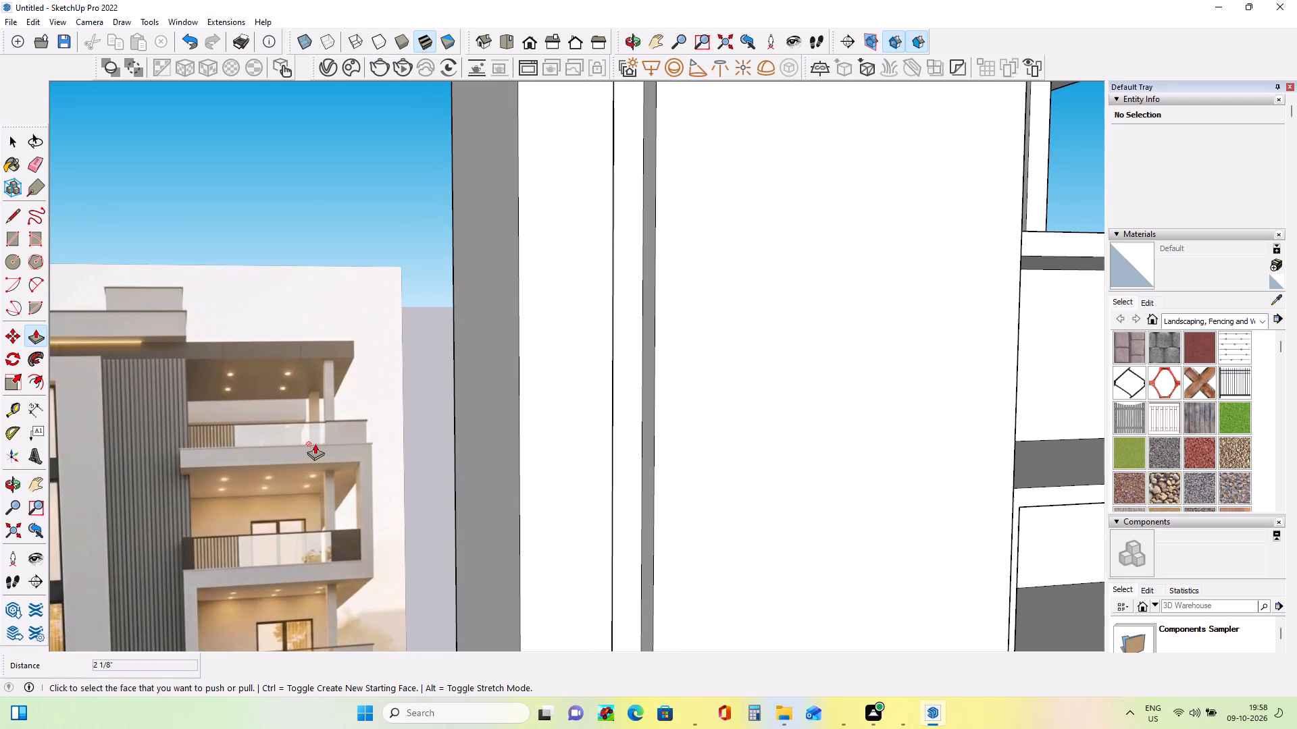
{"action": "scroll", "coordinate": [295, 412], "scroll_direction": "down", "scroll_amount": 11}
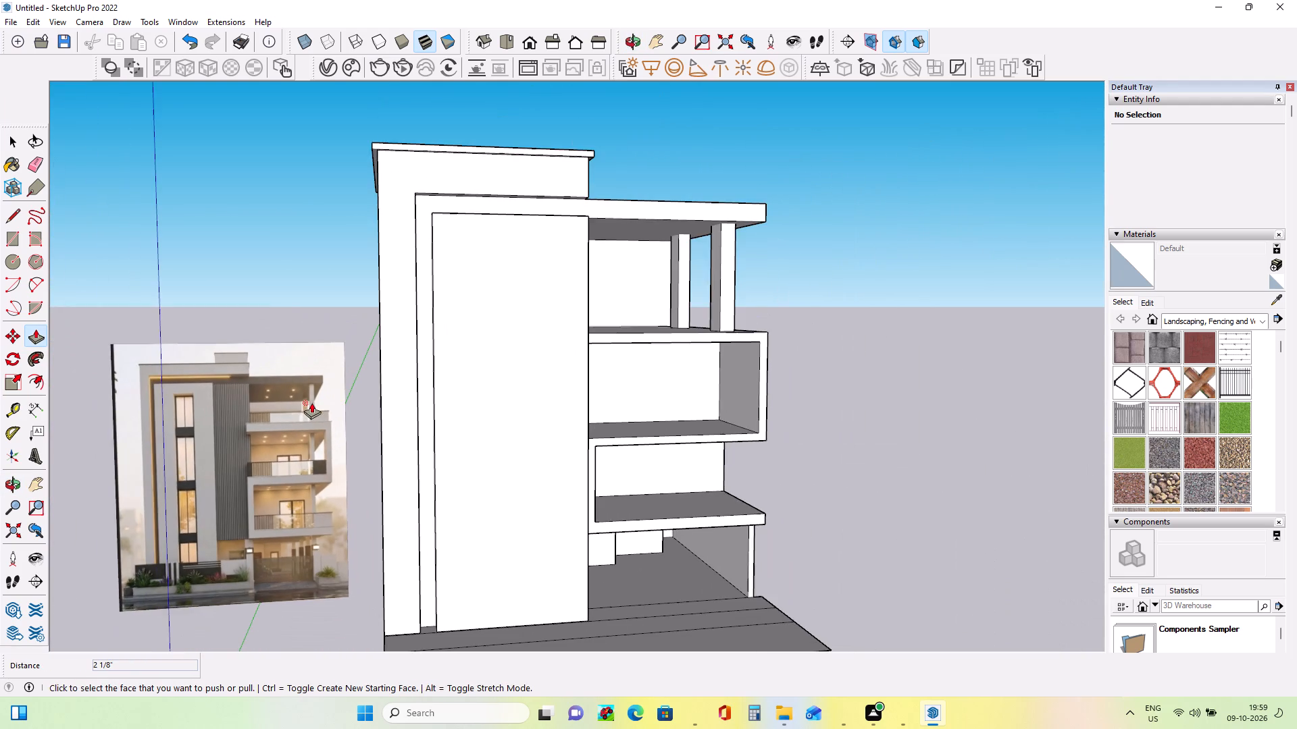
{"action": "middle_click_drag", "start_coordinate": [463, 383], "coordinate": [453, 411]}
{"action": "scroll", "coordinate": [617, 348], "scroll_direction": "down", "scroll_amount": 3}
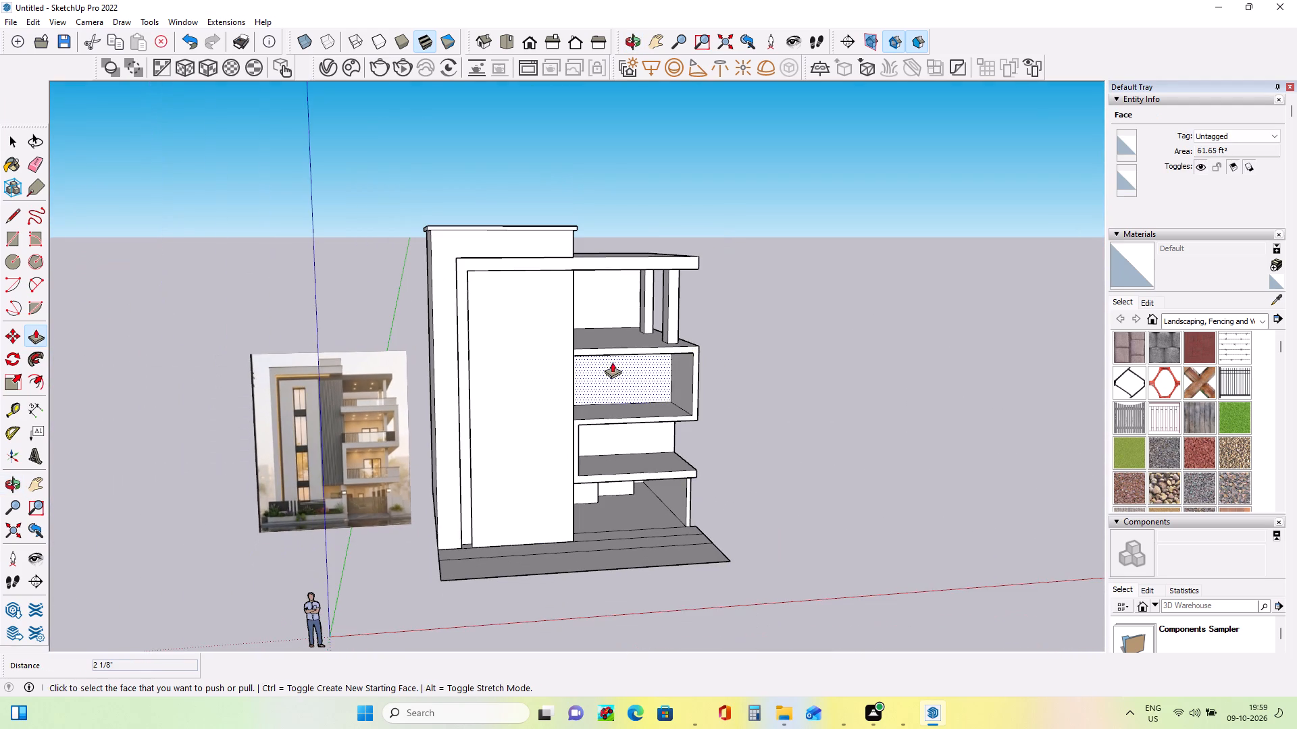
Examine the lower balcony and ground-floor supports in the reference image against the model's open ground level.
{"action": "middle_click_drag", "start_coordinate": [603, 362], "coordinate": [571, 362]}
{"action": "scroll", "coordinate": [656, 468], "scroll_direction": "up", "scroll_amount": 5}
{"action": "middle_click_drag", "start_coordinate": [669, 520], "coordinate": [672, 458]}
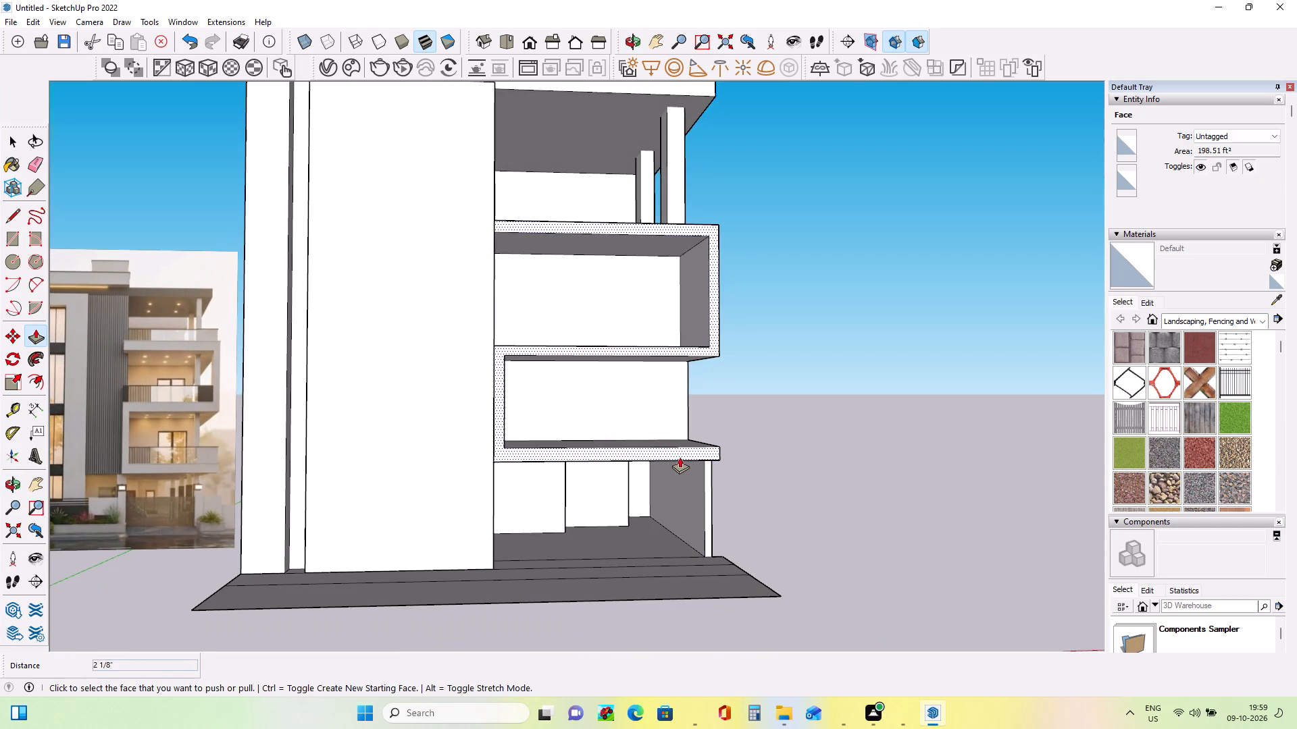
{"action": "middle_click", "coordinate": [651, 485]}
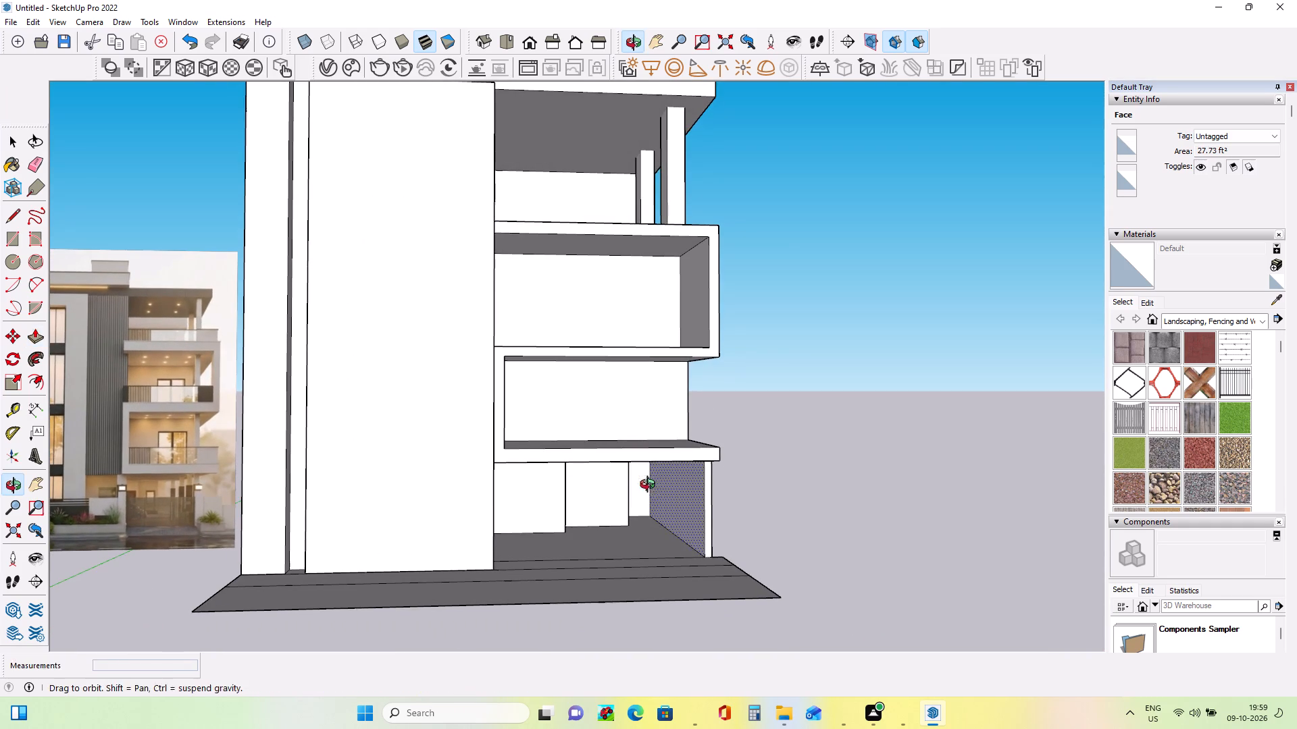
{"action": "scroll", "coordinate": [141, 506], "scroll_direction": "up", "scroll_amount": 3}
{"action": "scroll", "coordinate": [196, 483], "scroll_direction": "up", "scroll_amount": 8}
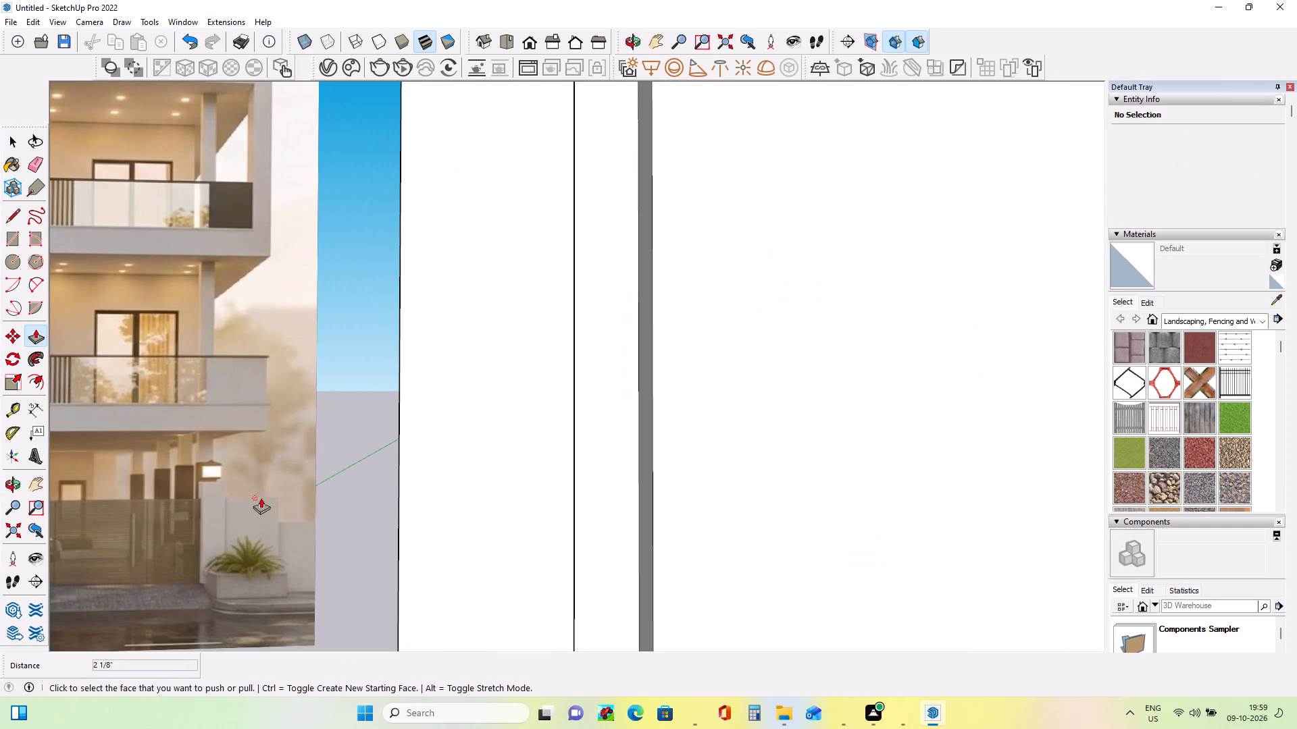
{"action": "scroll", "coordinate": [261, 496], "scroll_direction": "down", "scroll_amount": 12}
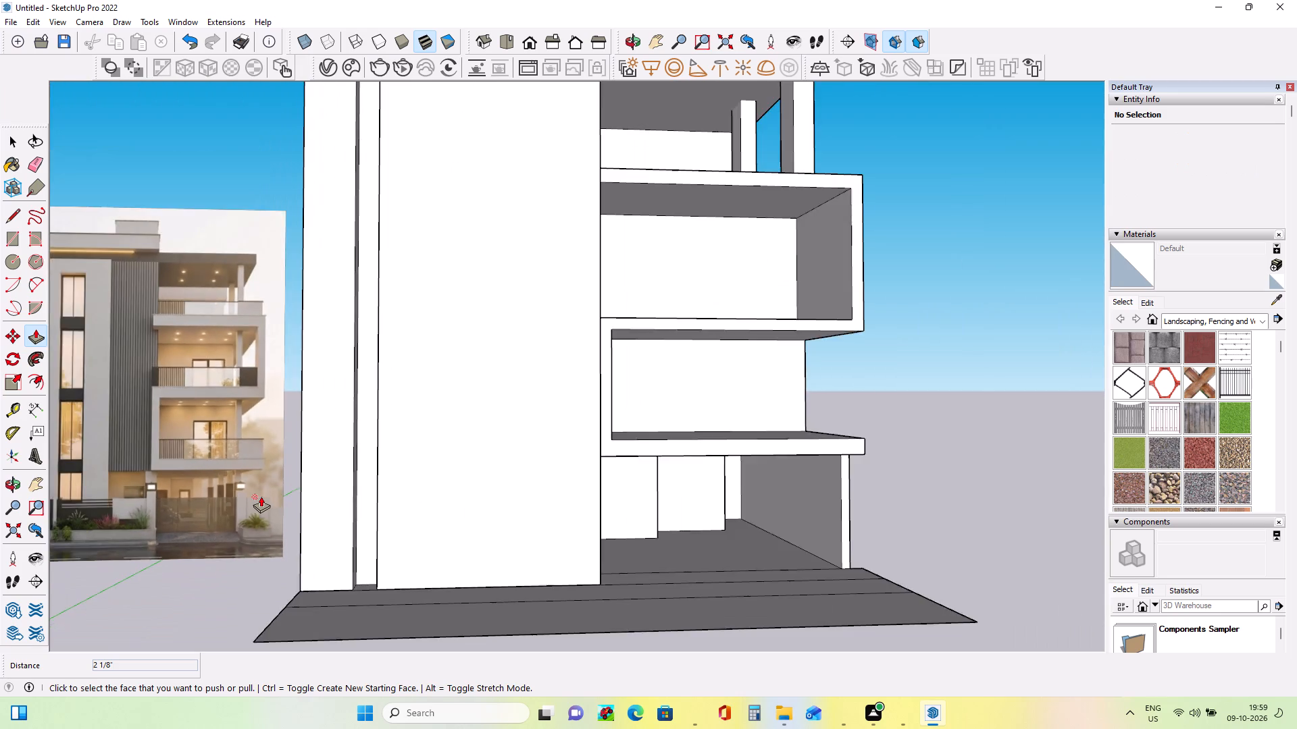
{"action": "scroll", "coordinate": [261, 496], "scroll_direction": "down", "scroll_amount": 2}
{"action": "middle_click_drag", "start_coordinate": [532, 470], "coordinate": [537, 494]}
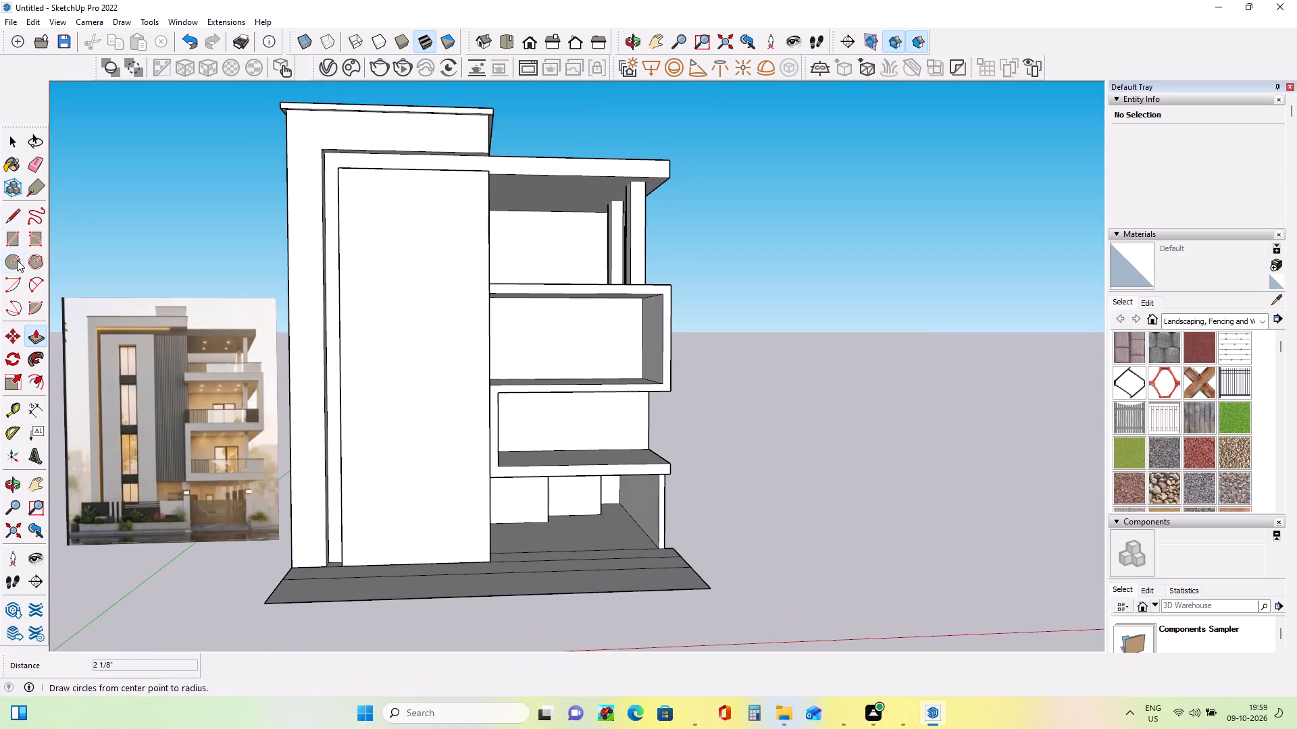
Draw a small rectangular column footprint on the ground floor beside the outer side wall, near the front.
{"action": "left_click", "coordinate": [15, 240]}
{"action": "scroll", "coordinate": [606, 529], "scroll_direction": "up", "scroll_amount": 7}
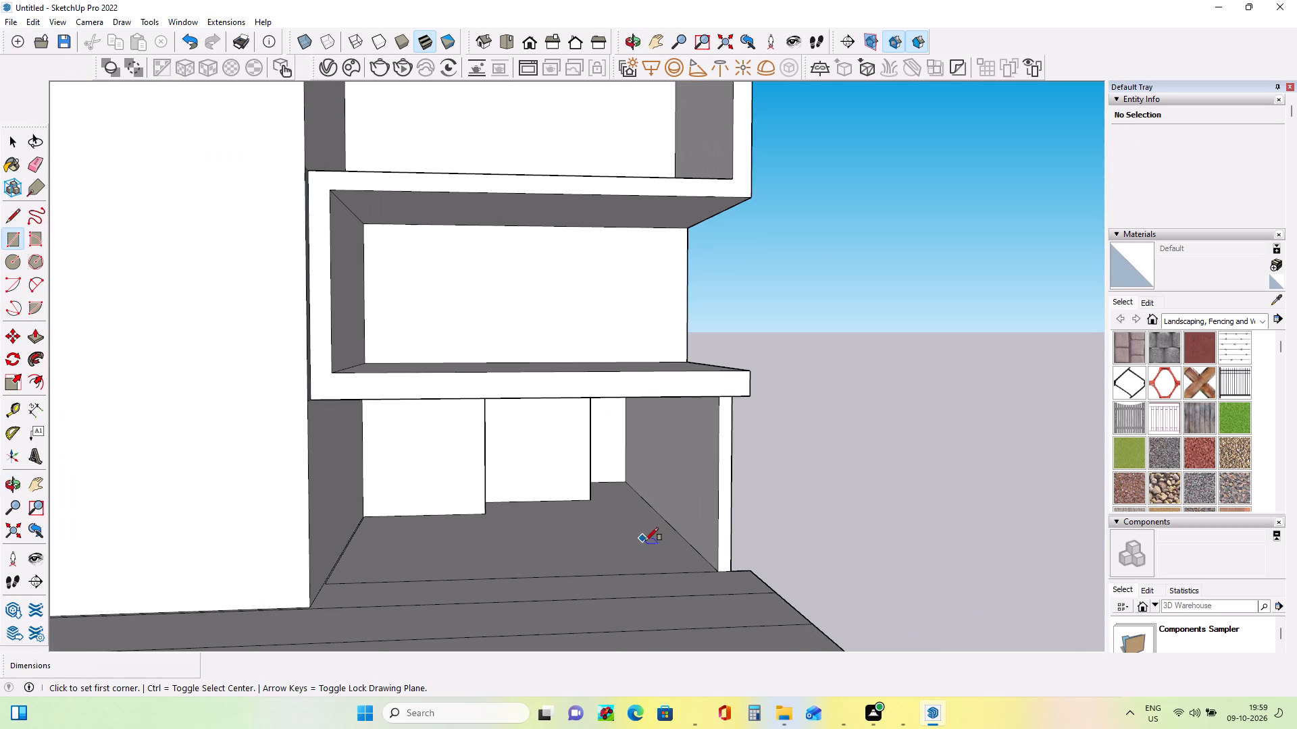
{"action": "left_click", "coordinate": [684, 547]}
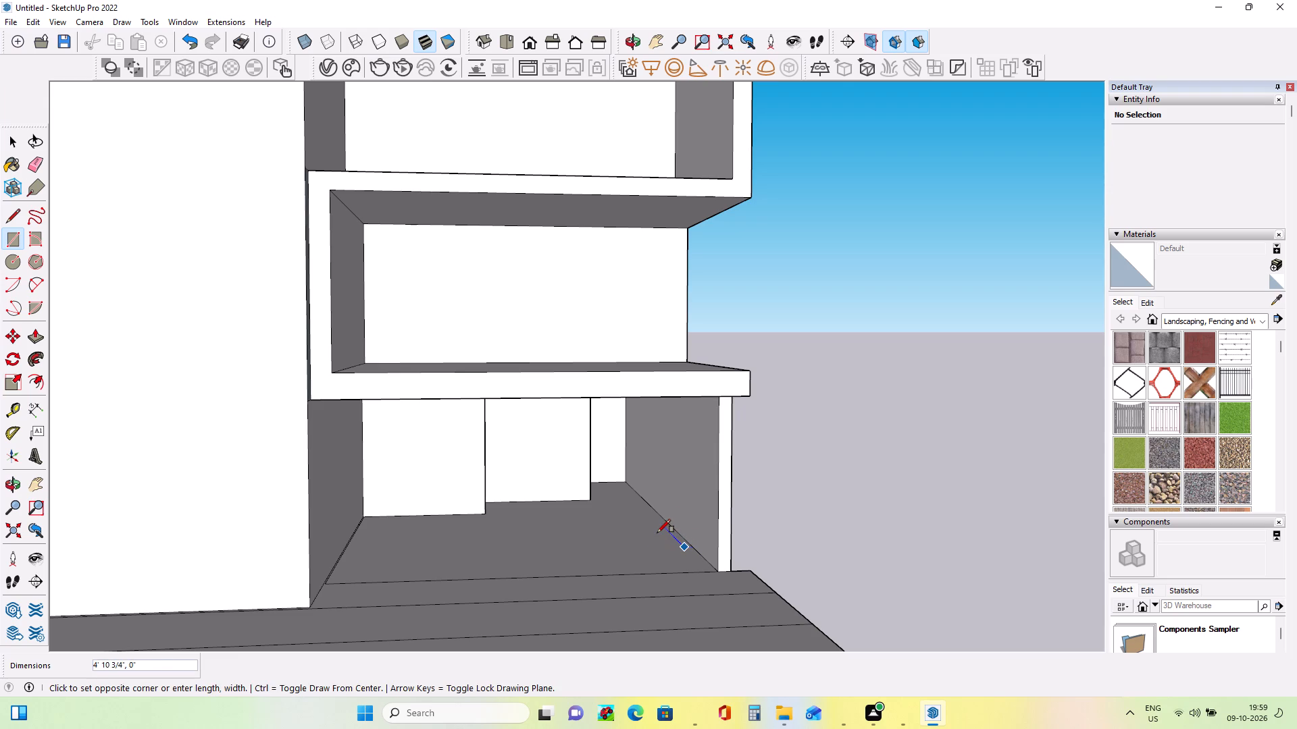
{"action": "left_click", "coordinate": [655, 536]}
{"action": "middle_click_drag", "start_coordinate": [682, 607], "coordinate": [685, 620]}
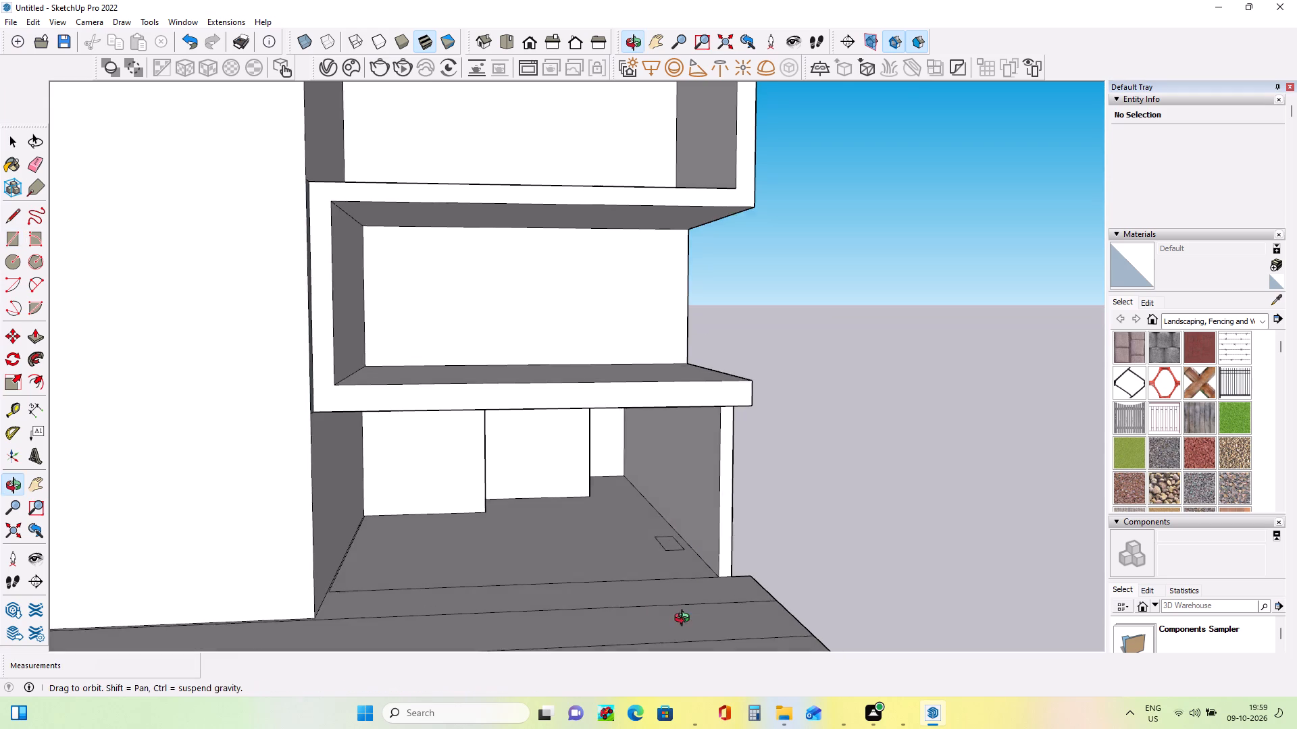
{"action": "middle_click_drag", "start_coordinate": [685, 620], "coordinate": [689, 642]}
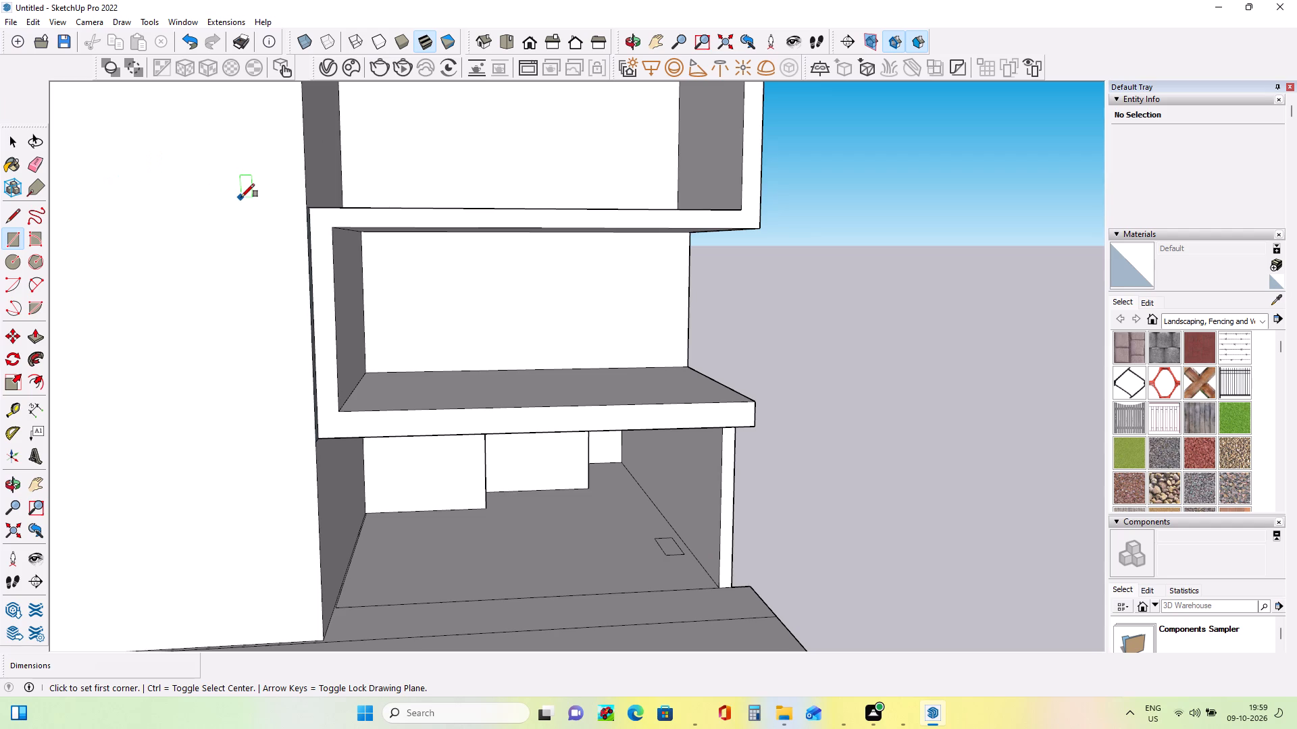
Select the four edges of the small column footprint on the ground floor and copy them a short distance rearward along the side wall.
{"action": "left_click", "coordinate": [14, 140]}
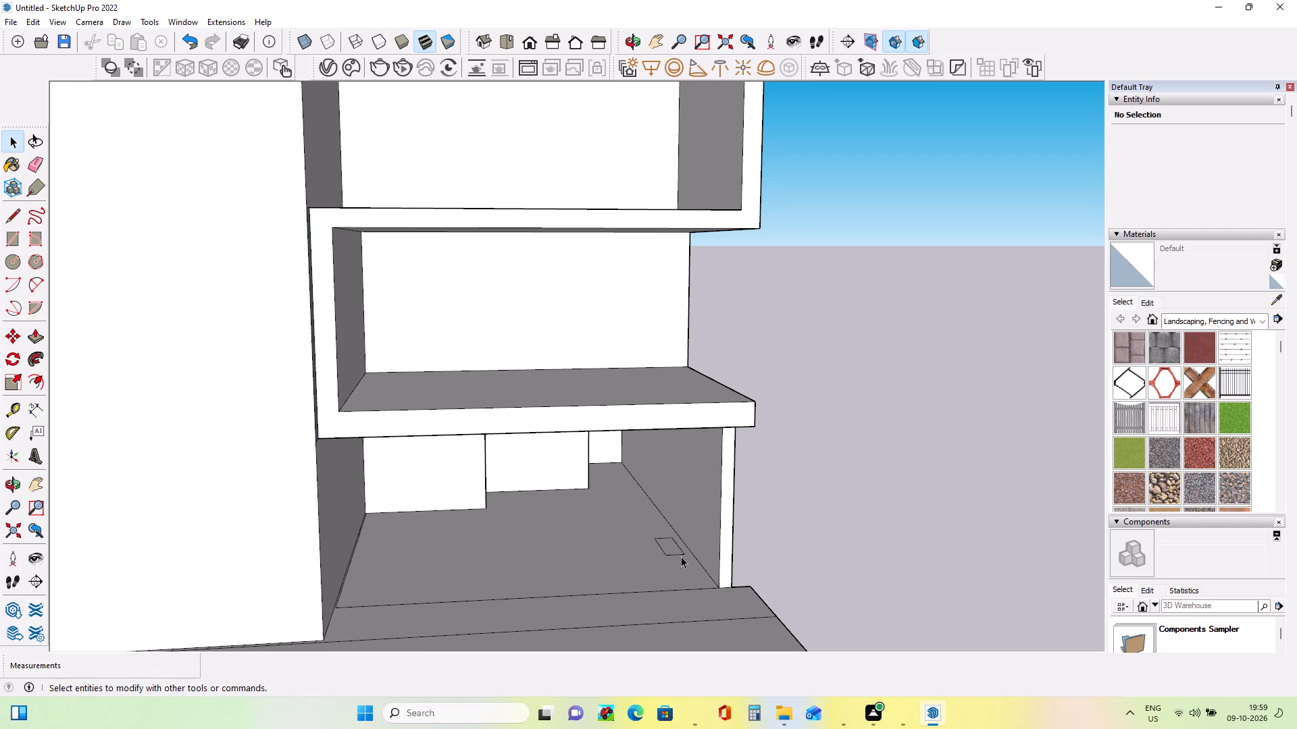
{"action": "left_click", "coordinate": [681, 556], "text": "ctrl"}
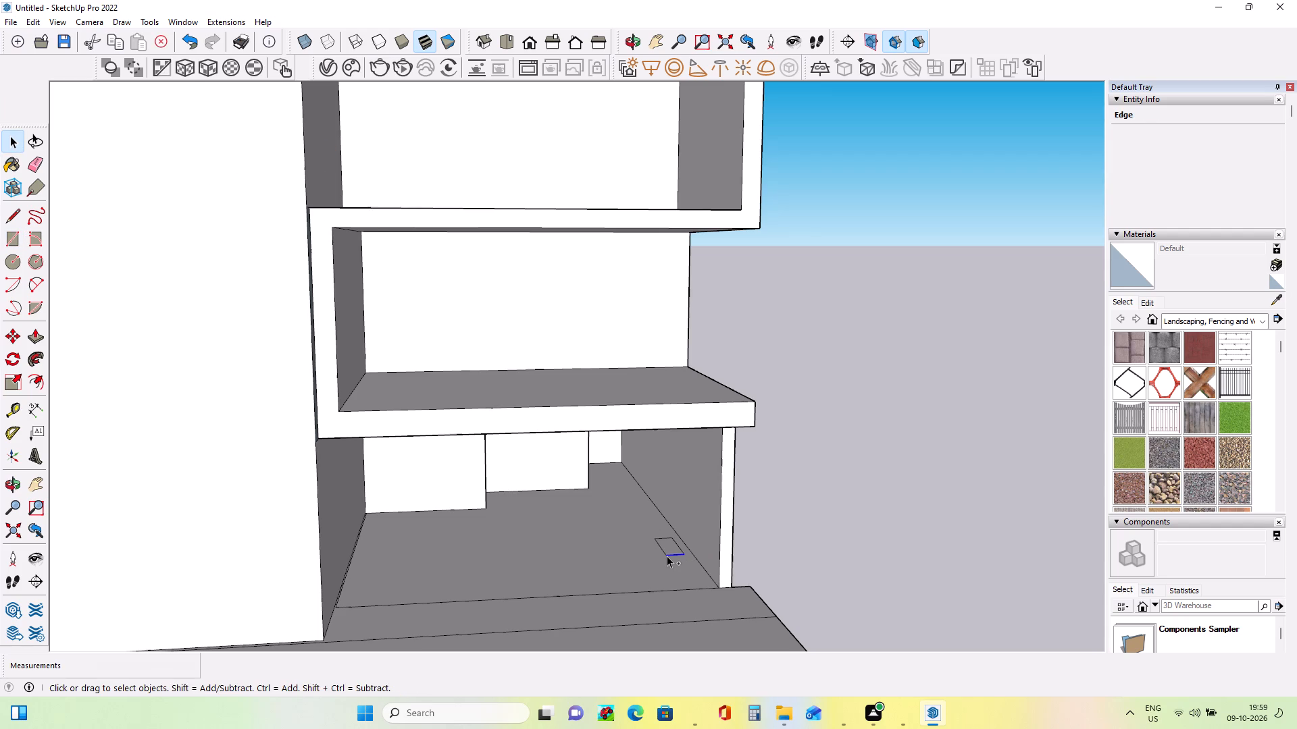
{"action": "left_click", "coordinate": [666, 554], "text": "ctrl"}
{"action": "left_click", "coordinate": [665, 535], "text": "ctrl"}
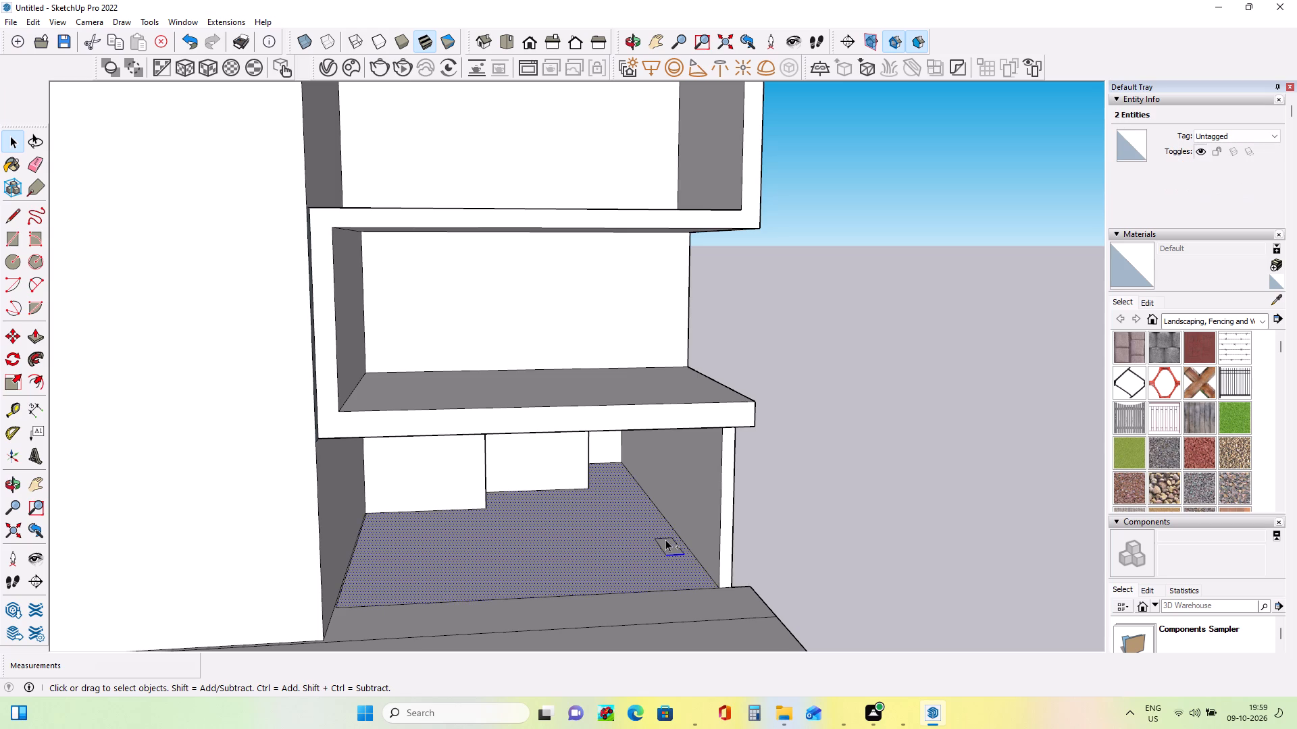
{"action": "left_click", "coordinate": [532, 535], "text": "shift"}
{"action": "scroll", "coordinate": [671, 554], "scroll_direction": "up", "scroll_amount": 3}
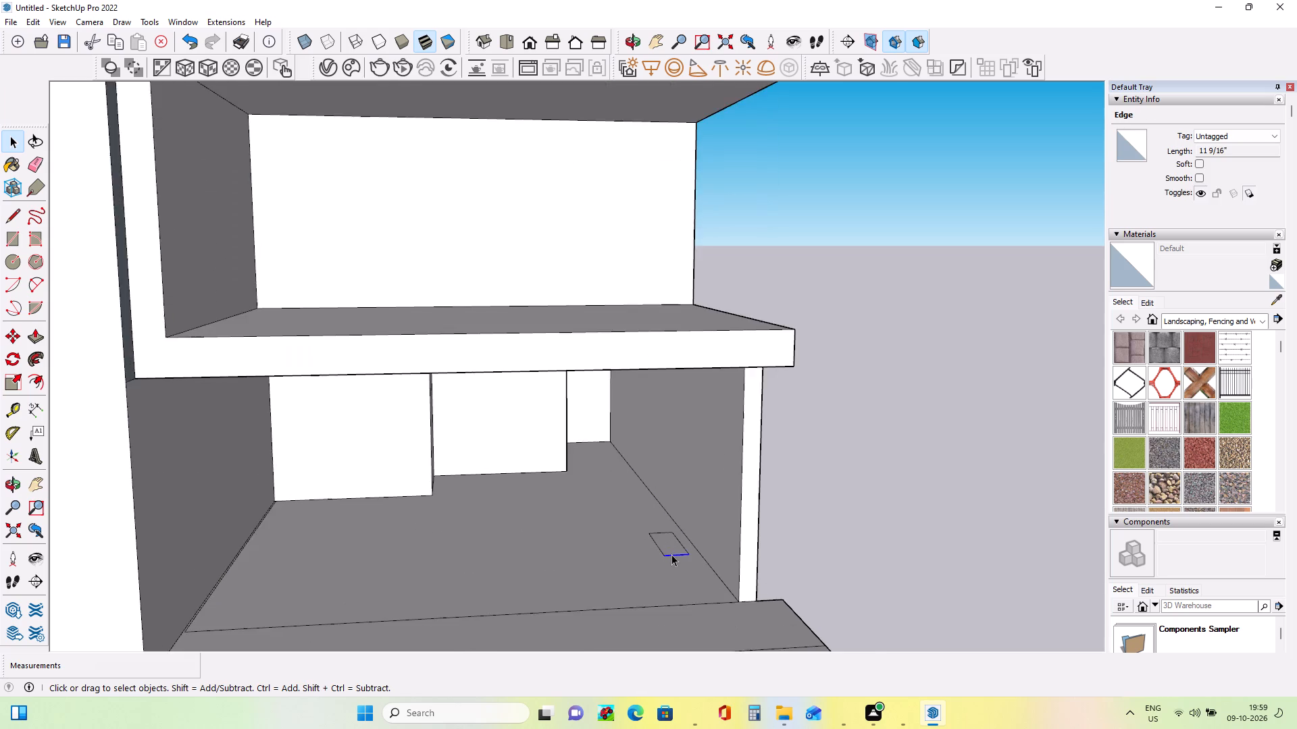
{"action": "scroll", "coordinate": [671, 554], "scroll_direction": "up", "scroll_amount": 5}
{"action": "left_click", "coordinate": [650, 542], "text": "ctrl"}
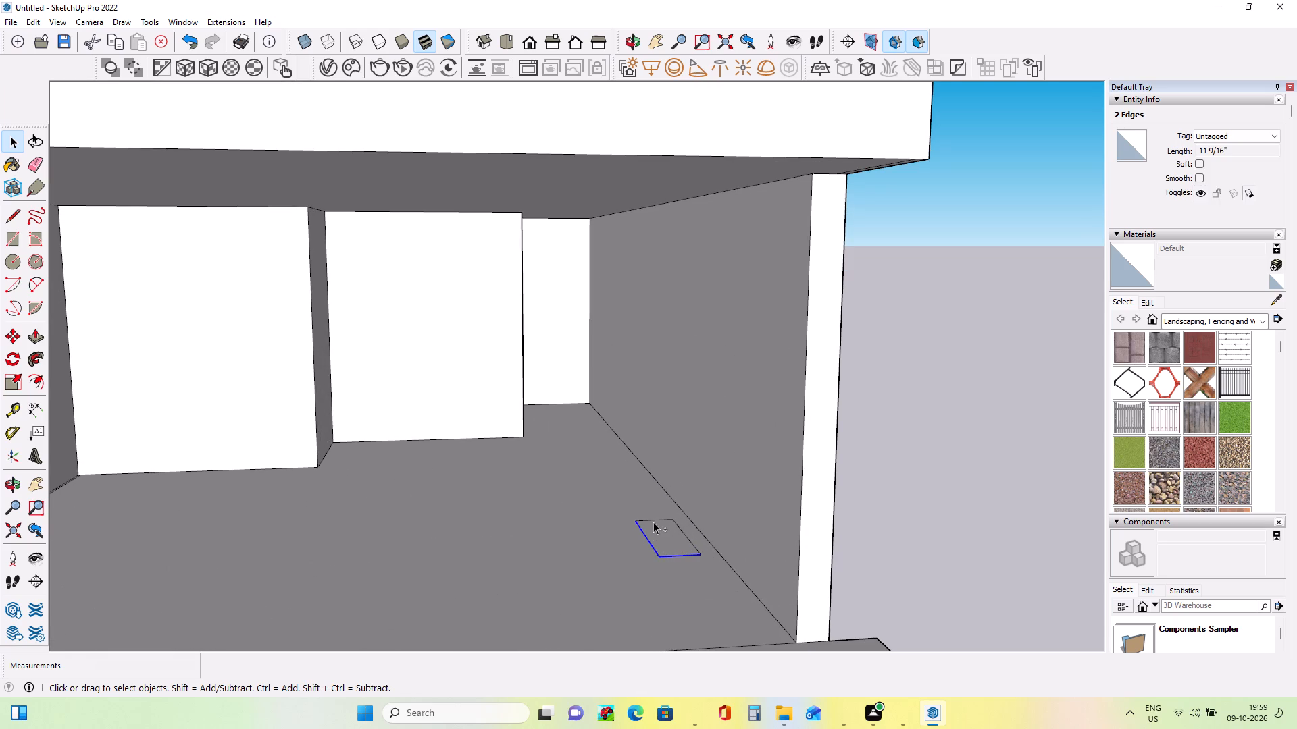
{"action": "left_click", "coordinate": [655, 519], "text": "ctrl"}
{"action": "left_click", "coordinate": [685, 533], "text": "ctrl"}
{"action": "left_click", "coordinate": [13, 340]}
{"action": "left_click", "coordinate": [638, 520]}
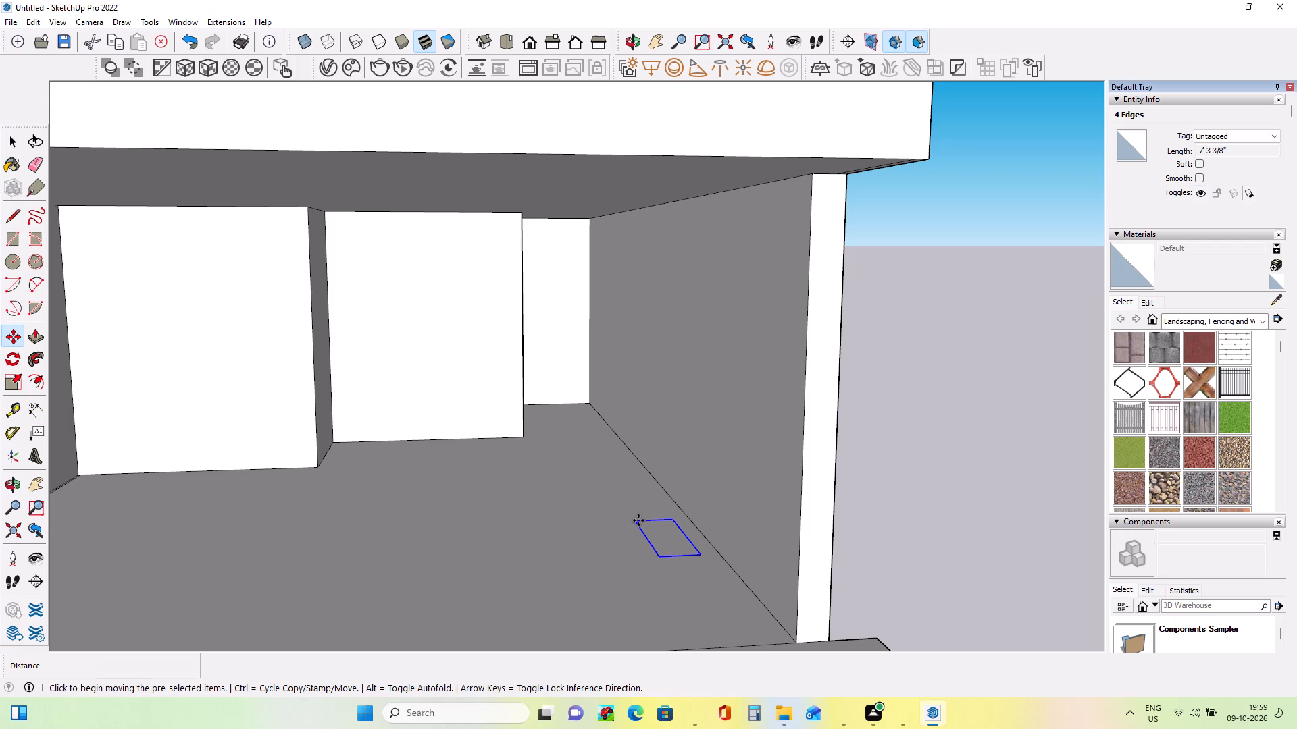
{"action": "left_click", "coordinate": [609, 471]}
Place another copy of the column footprint about 6' 1 1/8" further back along the side wall, making a row of three.
{"action": "left_click", "coordinate": [609, 471], "text": "ctrl"}
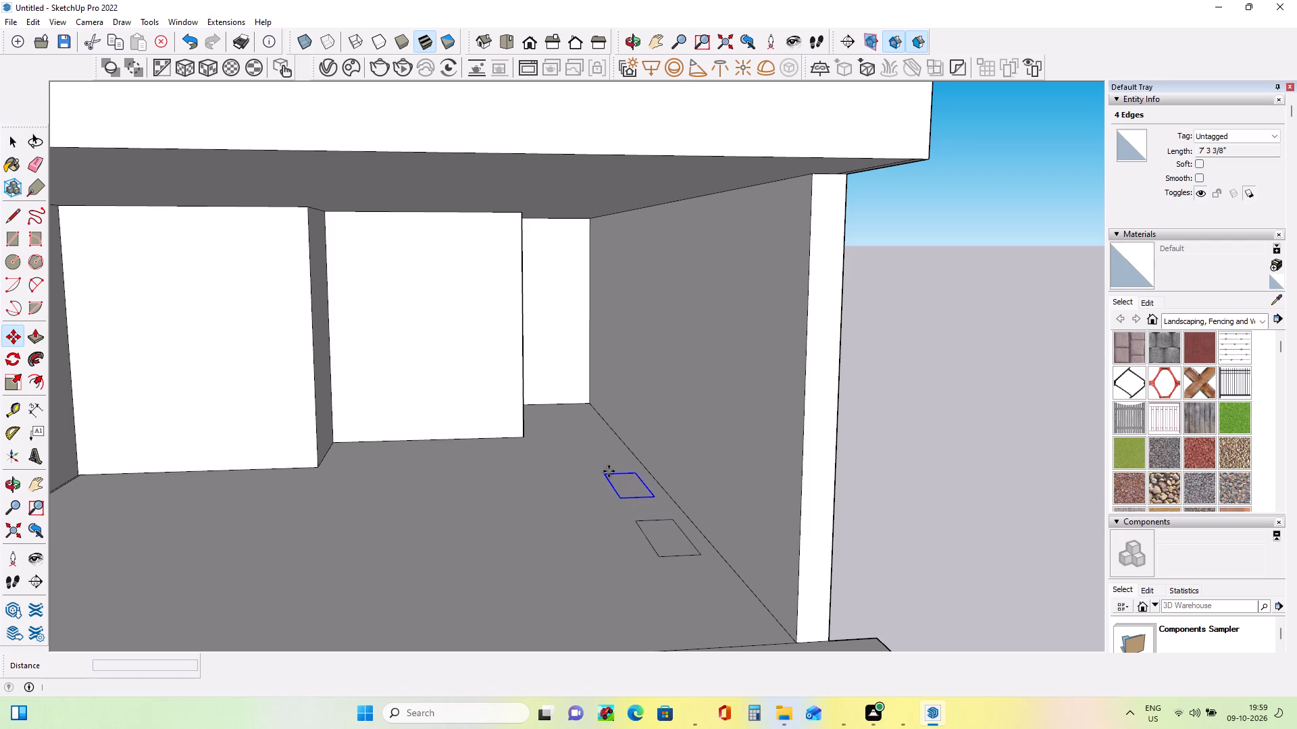
{"action": "left_click", "coordinate": [578, 433]}
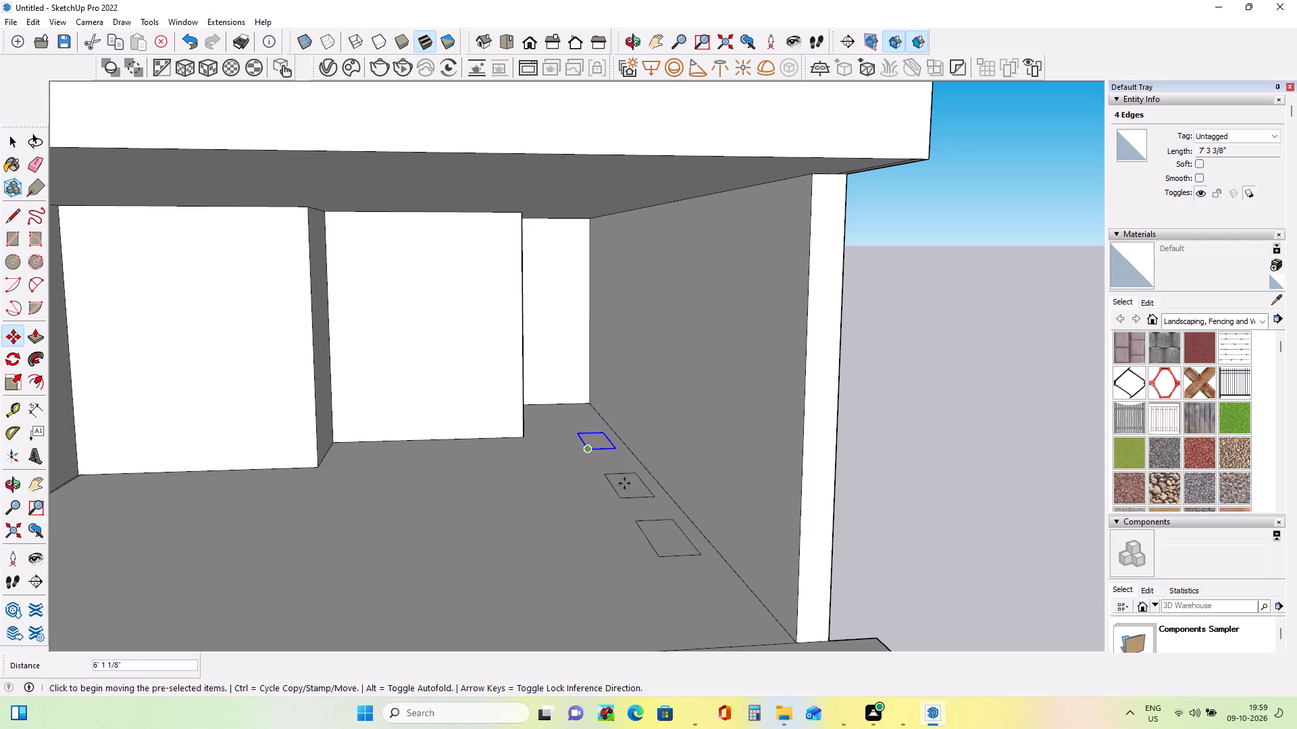
{"action": "middle_click_drag", "start_coordinate": [636, 527], "coordinate": [613, 548]}
{"action": "middle_click", "coordinate": [613, 548]}
{"action": "middle_click", "coordinate": [613, 548]}
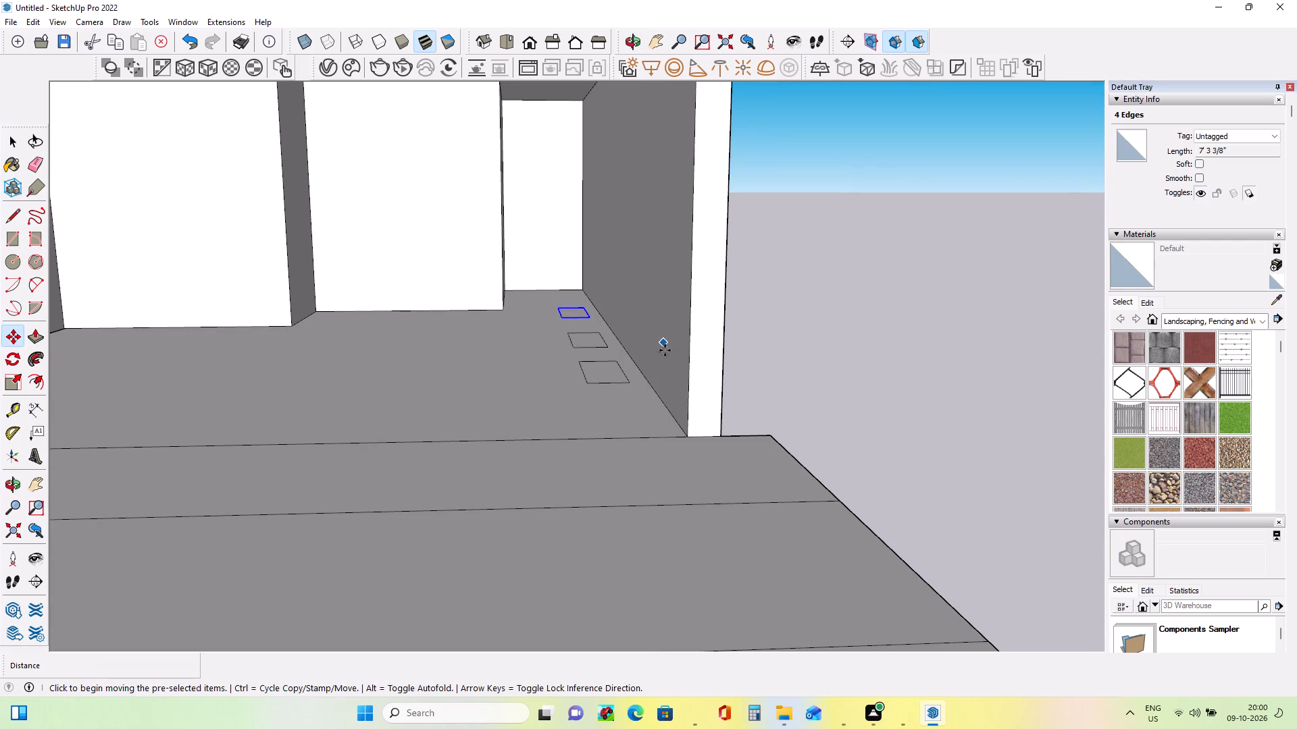
{"action": "middle_click_drag", "start_coordinate": [700, 443], "coordinate": [736, 487]}
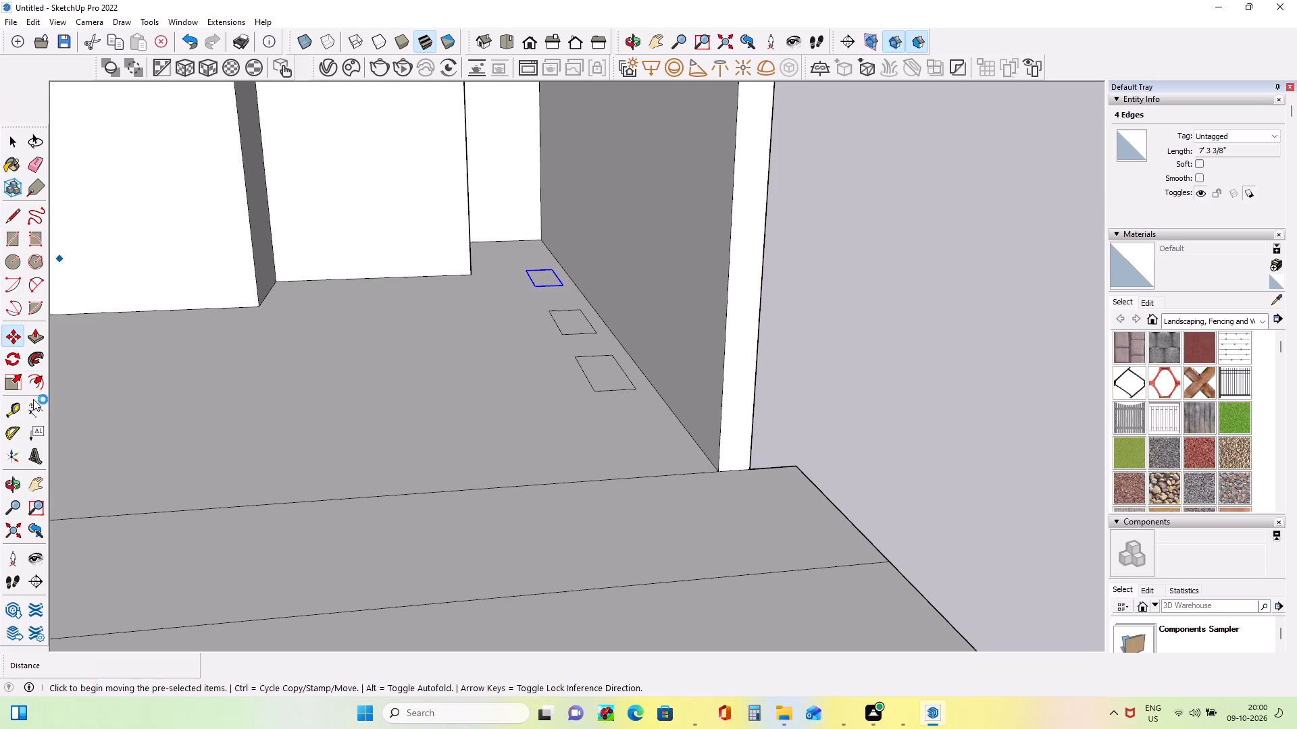
Extrude the rear and middle column footprints up to the balcony slab, about 9' 1 11/16" each.
{"action": "left_click", "coordinate": [31, 342]}
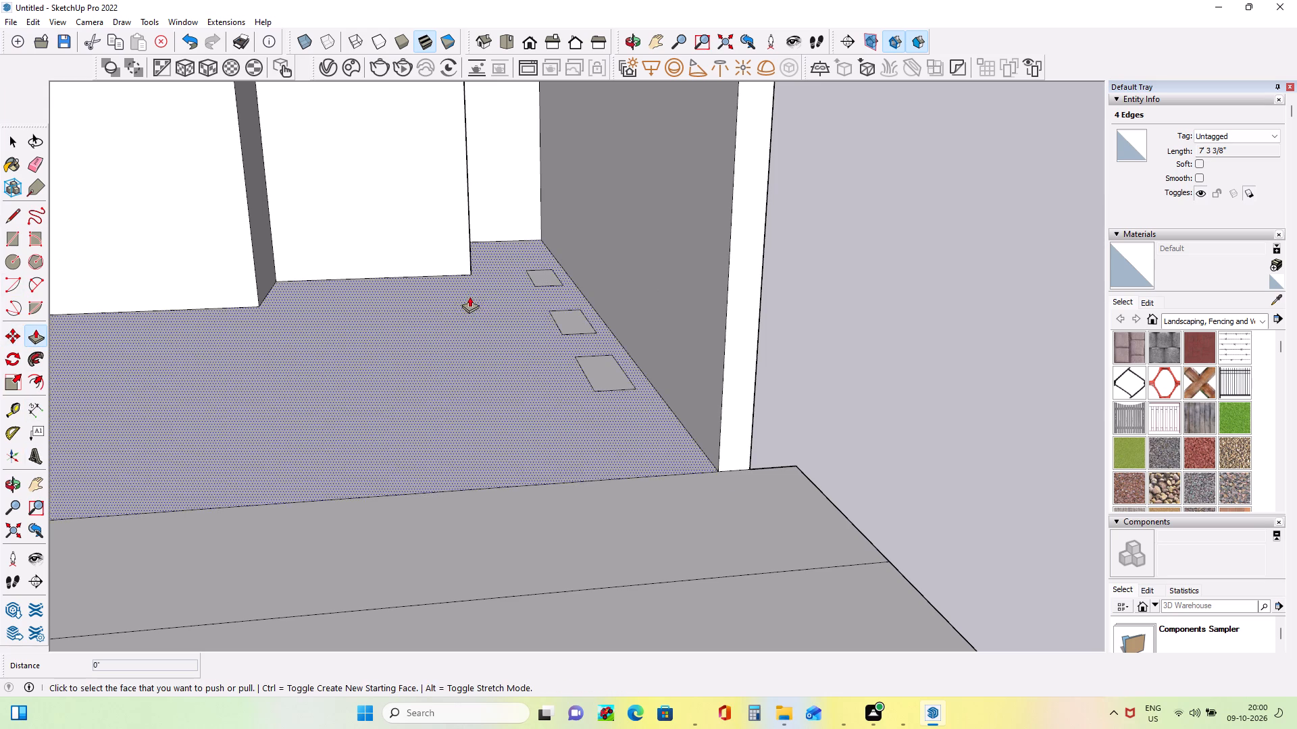
{"action": "left_click", "coordinate": [546, 280]}
{"action": "scroll", "coordinate": [568, 220], "scroll_direction": "down", "scroll_amount": 10}
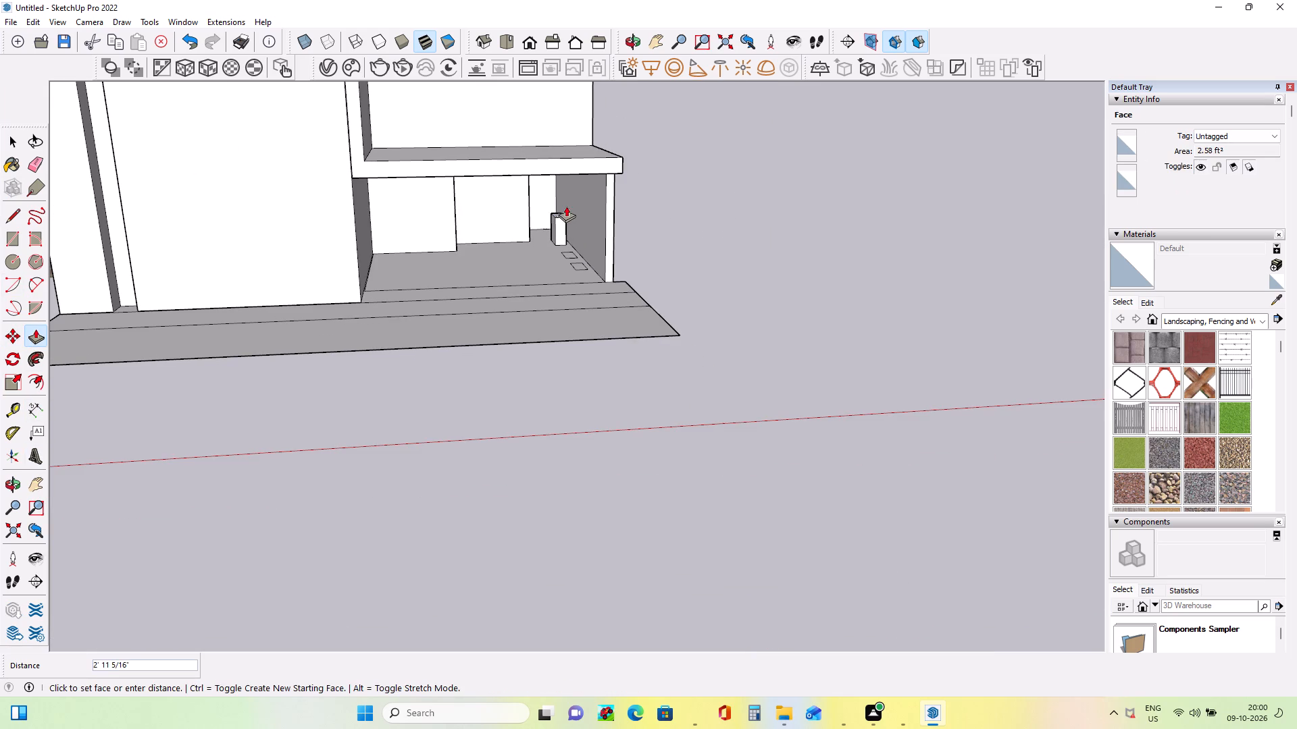
{"action": "left_click", "coordinate": [571, 162]}
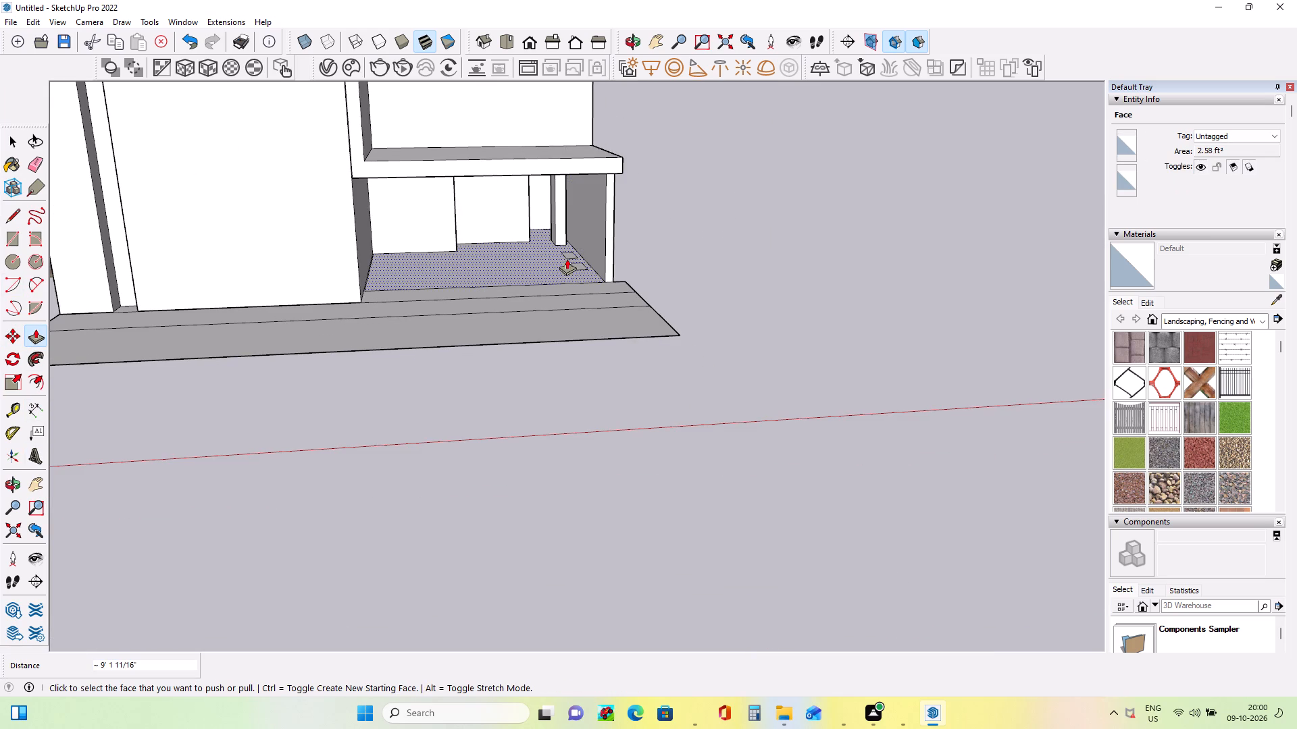
{"action": "scroll", "coordinate": [571, 251], "scroll_direction": "up", "scroll_amount": 9}
{"action": "left_click", "coordinate": [572, 263]}
{"action": "scroll", "coordinate": [580, 235], "scroll_direction": "down", "scroll_amount": 10}
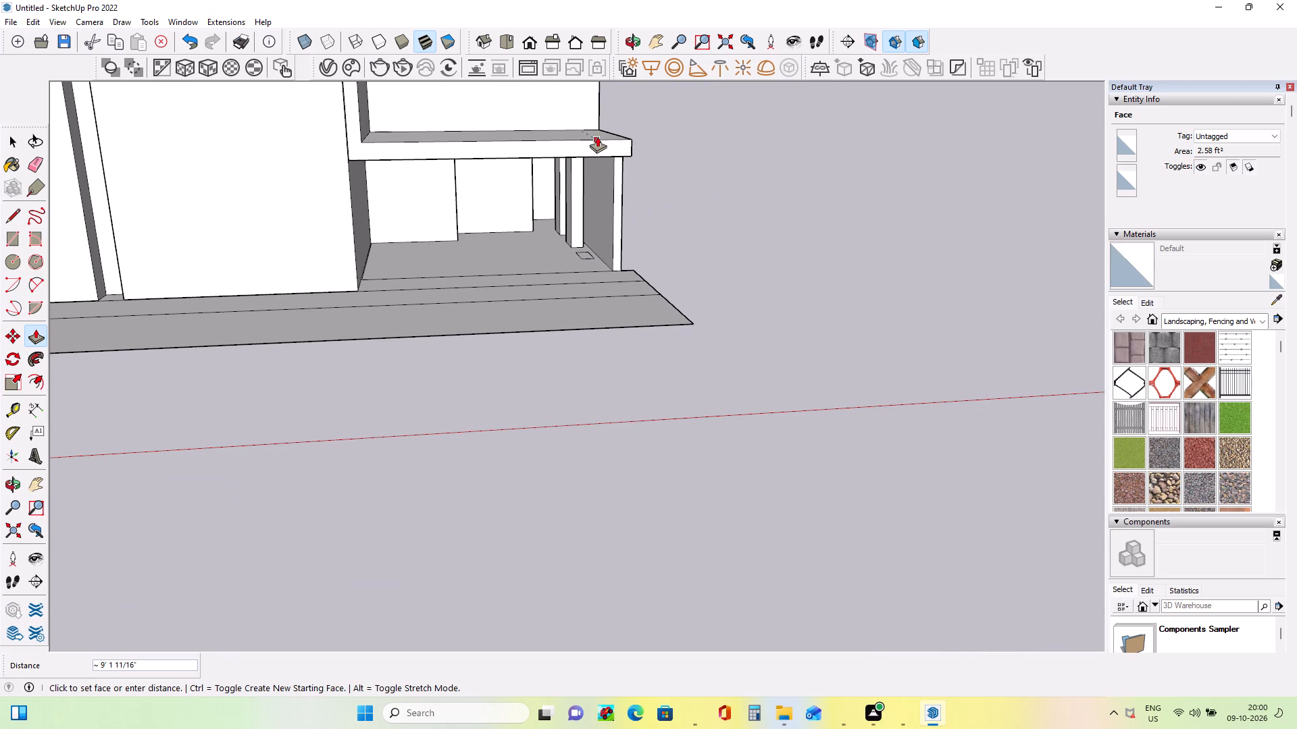
{"action": "left_click", "coordinate": [597, 133]}
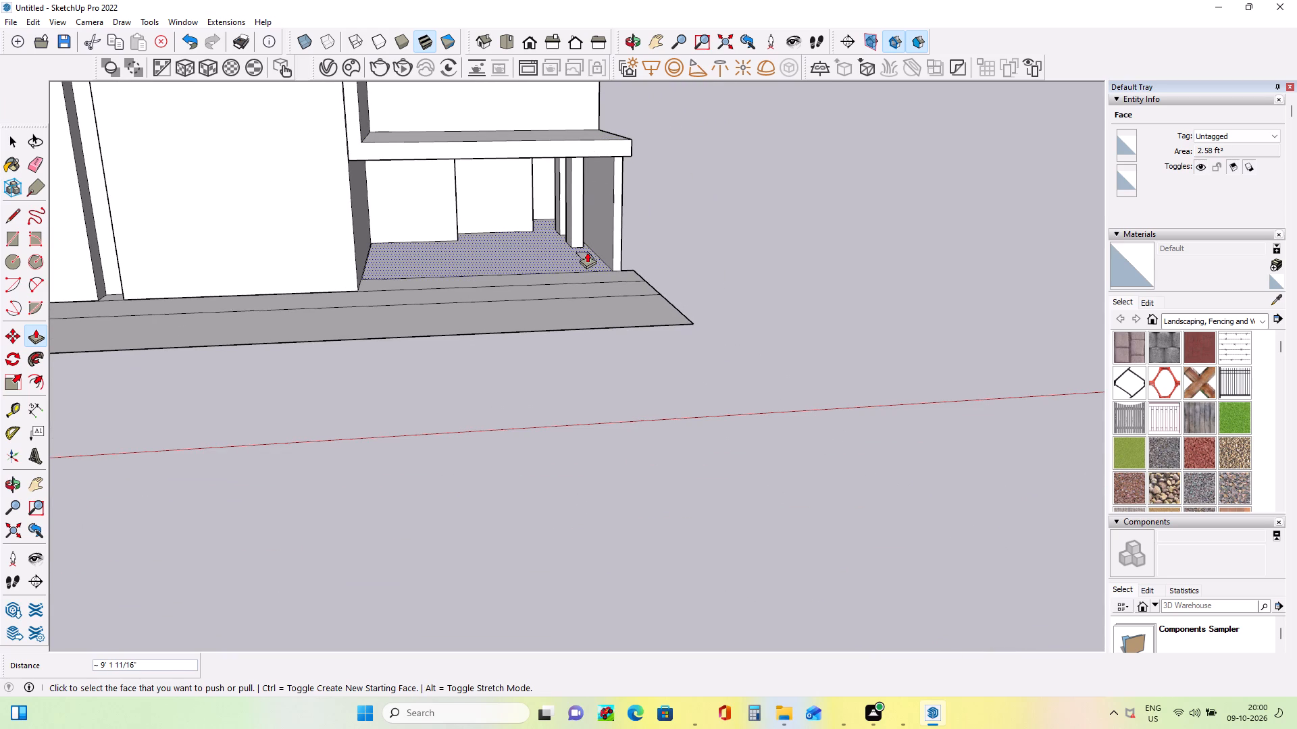
Extrude the front column footprint upward about 7' 5 3/4" beneath the balcony slab.
{"action": "left_click", "coordinate": [587, 252]}
{"action": "key", "text": "Escape"}
{"action": "middle_click_drag", "start_coordinate": [595, 288], "coordinate": [600, 321]}
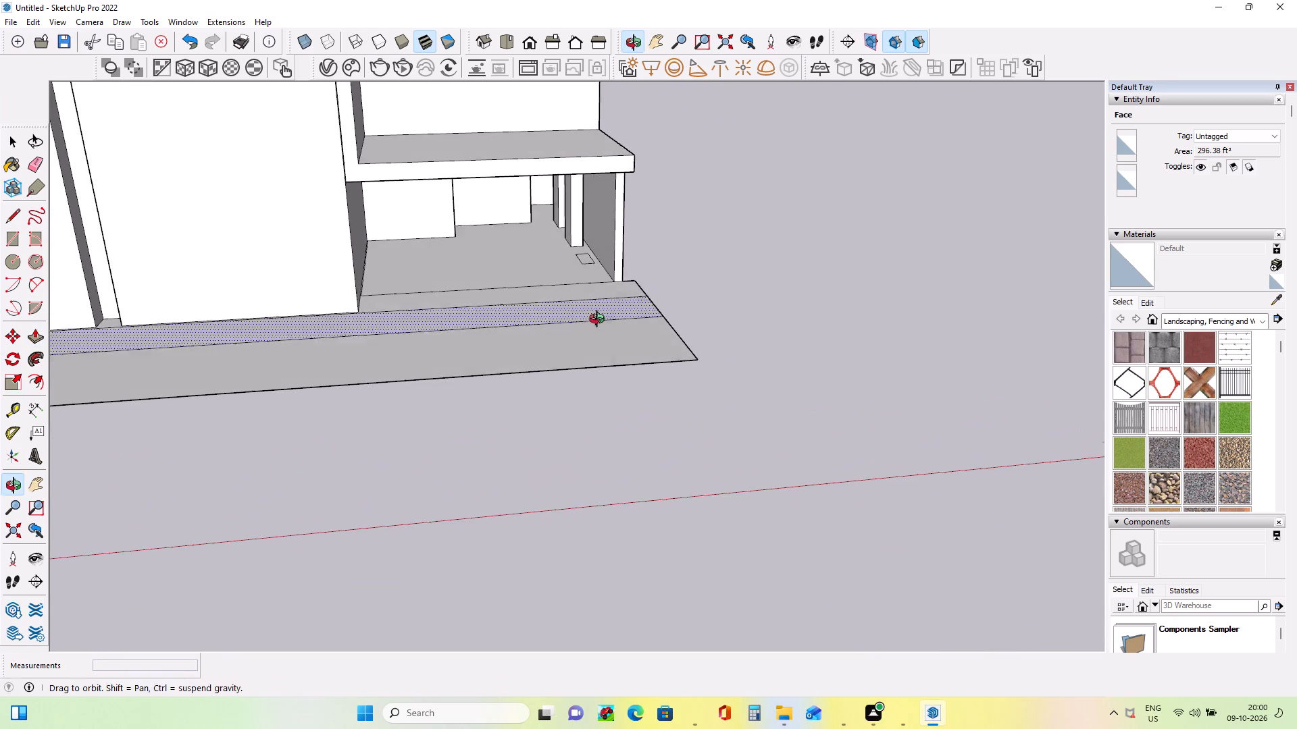
{"action": "middle_click_drag", "start_coordinate": [600, 321], "coordinate": [601, 322]}
{"action": "left_click", "coordinate": [588, 261]}
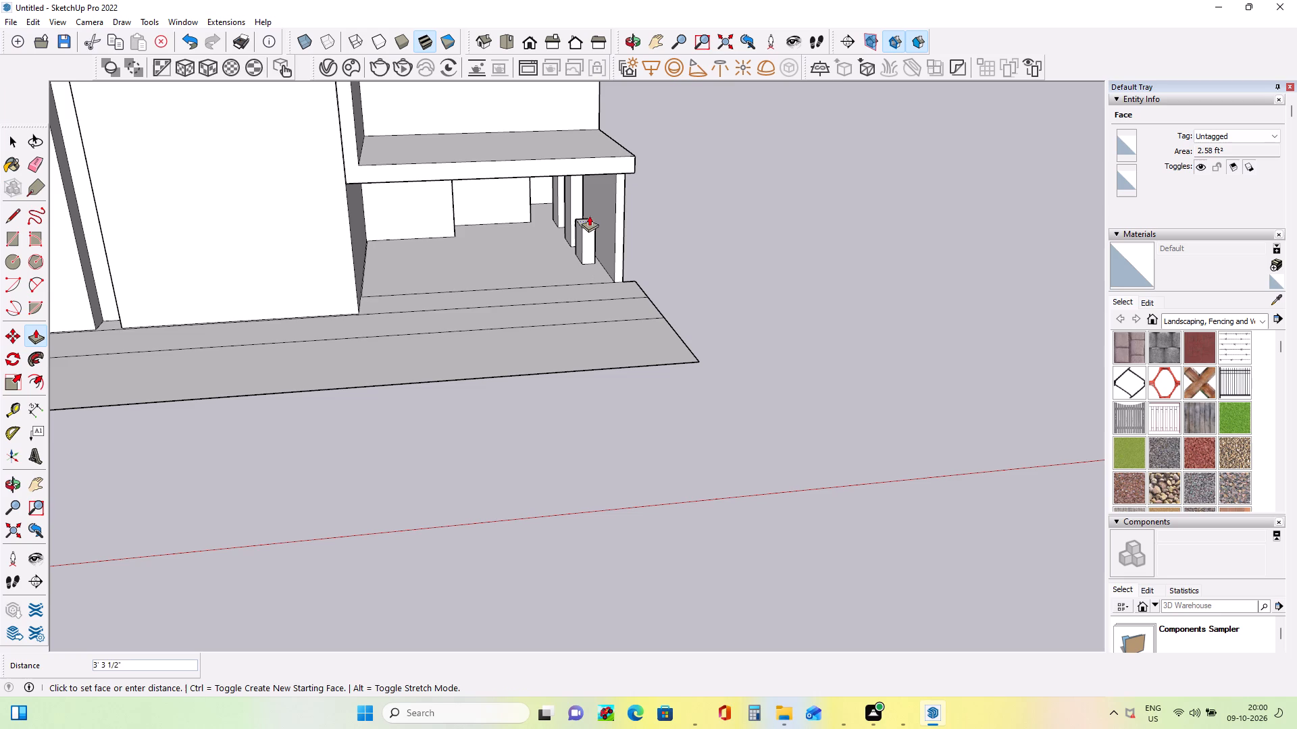
{"action": "left_click", "coordinate": [590, 160]}
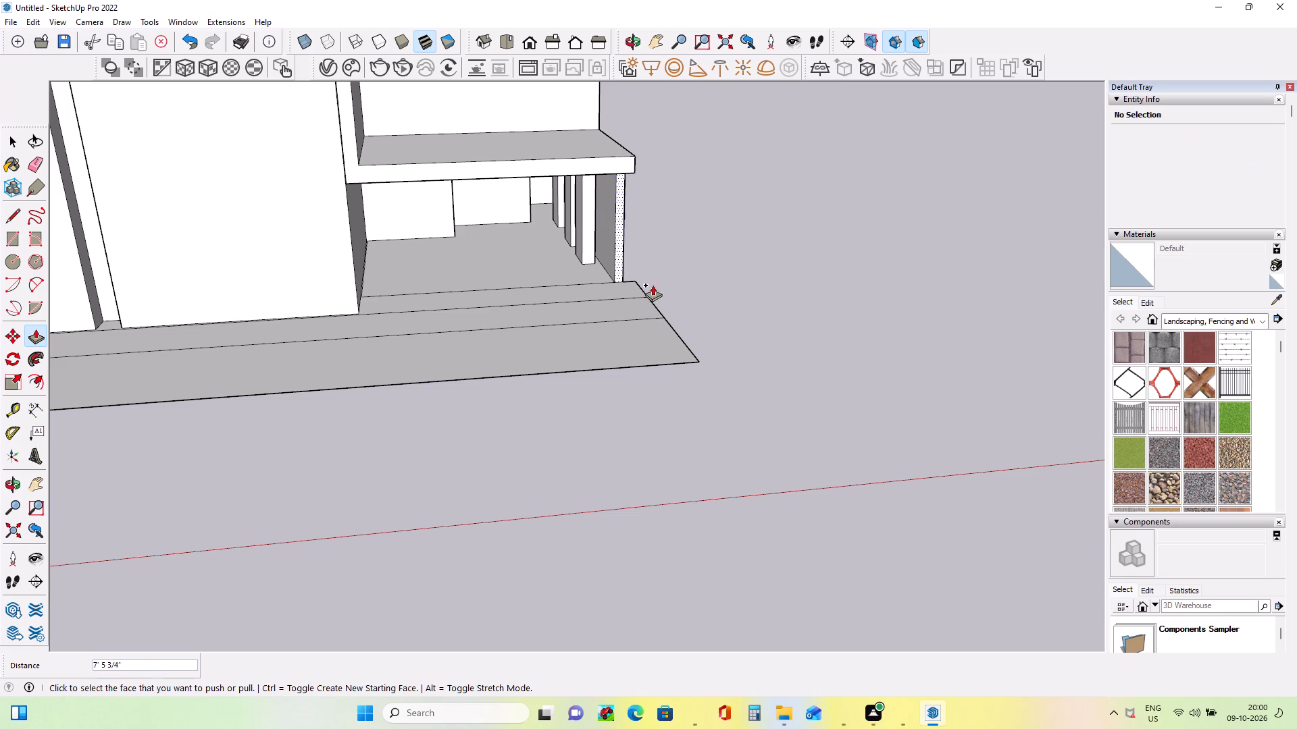
Push/Pull the front face of the front ground-floor column by about 10".
{"action": "middle_click_drag", "start_coordinate": [699, 305], "coordinate": [682, 314]}
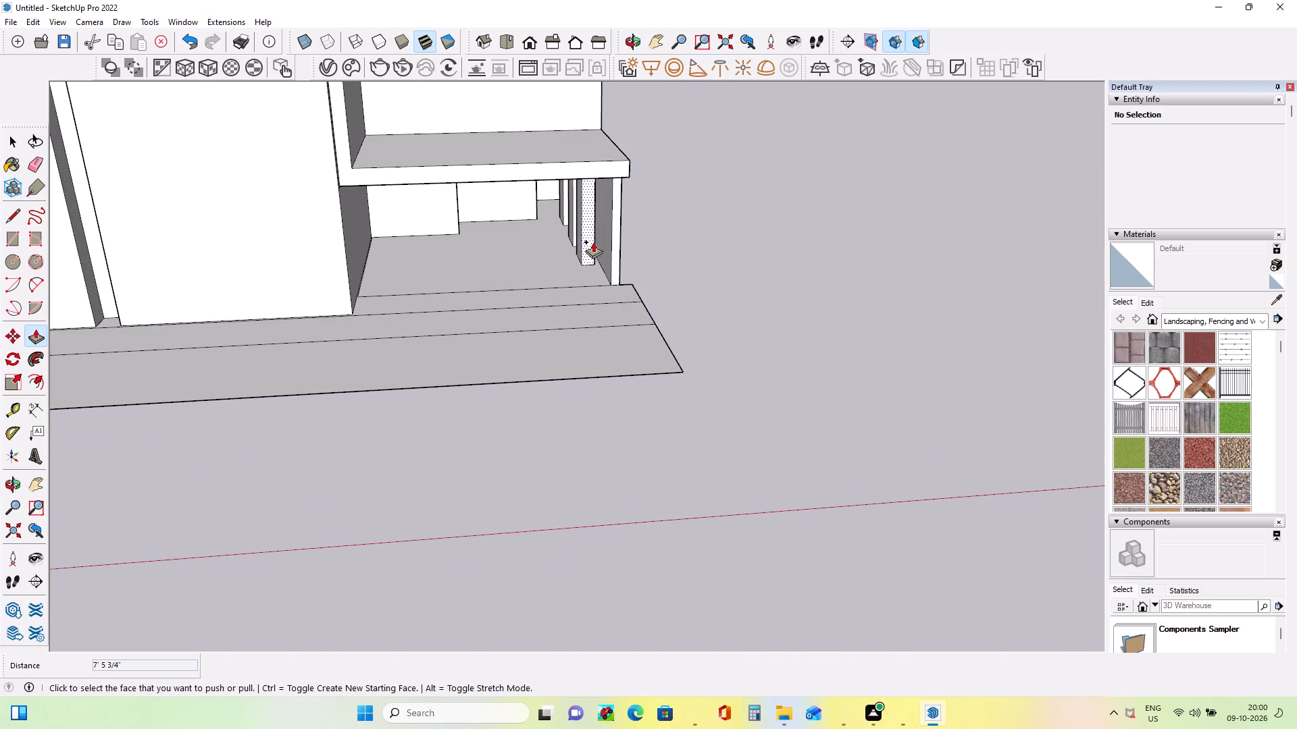
{"action": "left_click", "coordinate": [593, 242]}
{"action": "key", "text": "Escape"}
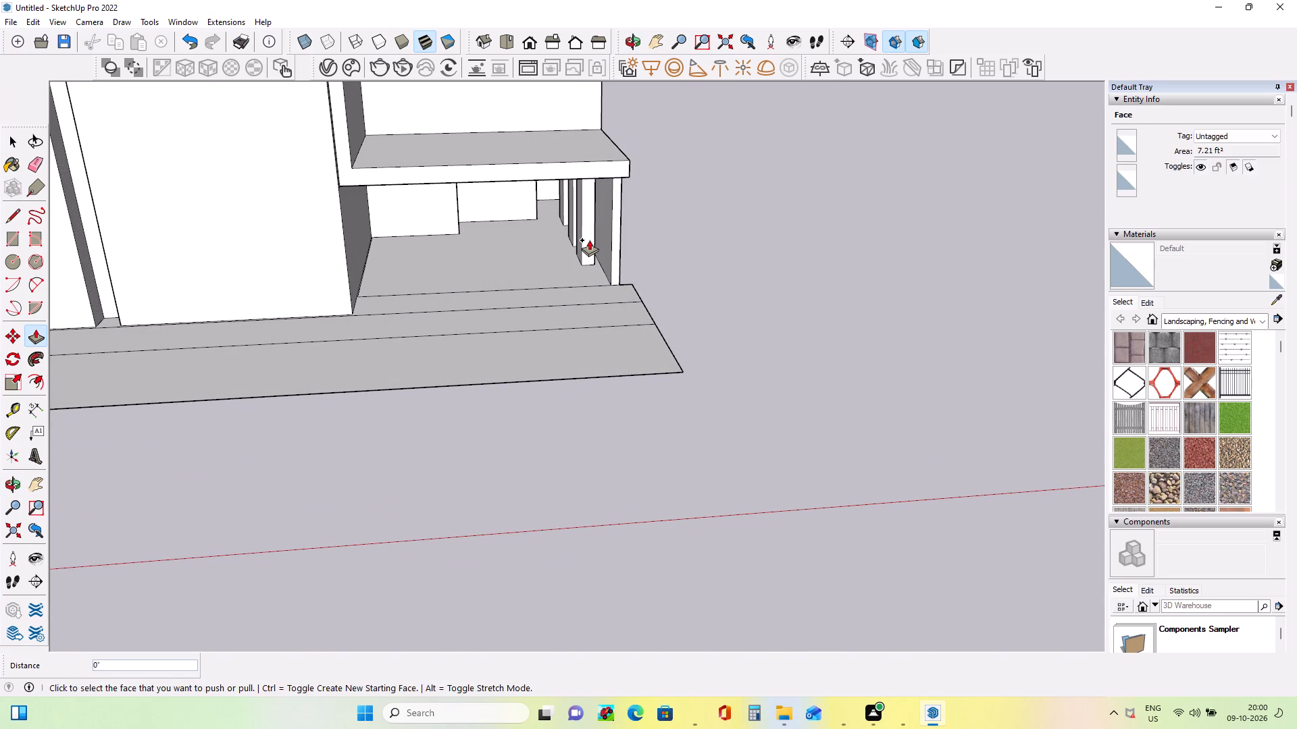
{"action": "left_click", "coordinate": [589, 240]}
{"action": "left_click", "coordinate": [588, 236]}
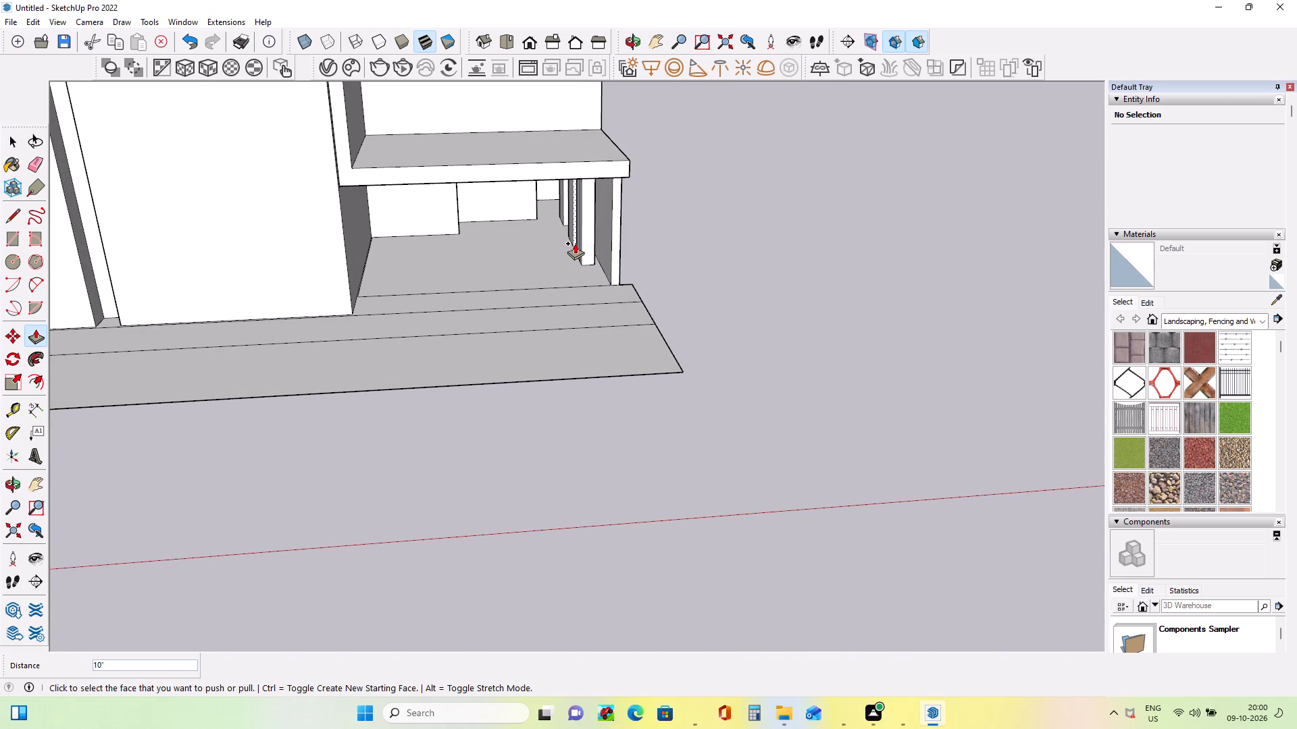
Erase the vertical seam edge on the inner side face of the front ground-floor column.
{"action": "scroll", "coordinate": [575, 243], "scroll_direction": "up", "scroll_amount": 7}
{"action": "middle_click_drag", "start_coordinate": [594, 243], "coordinate": [652, 236]}
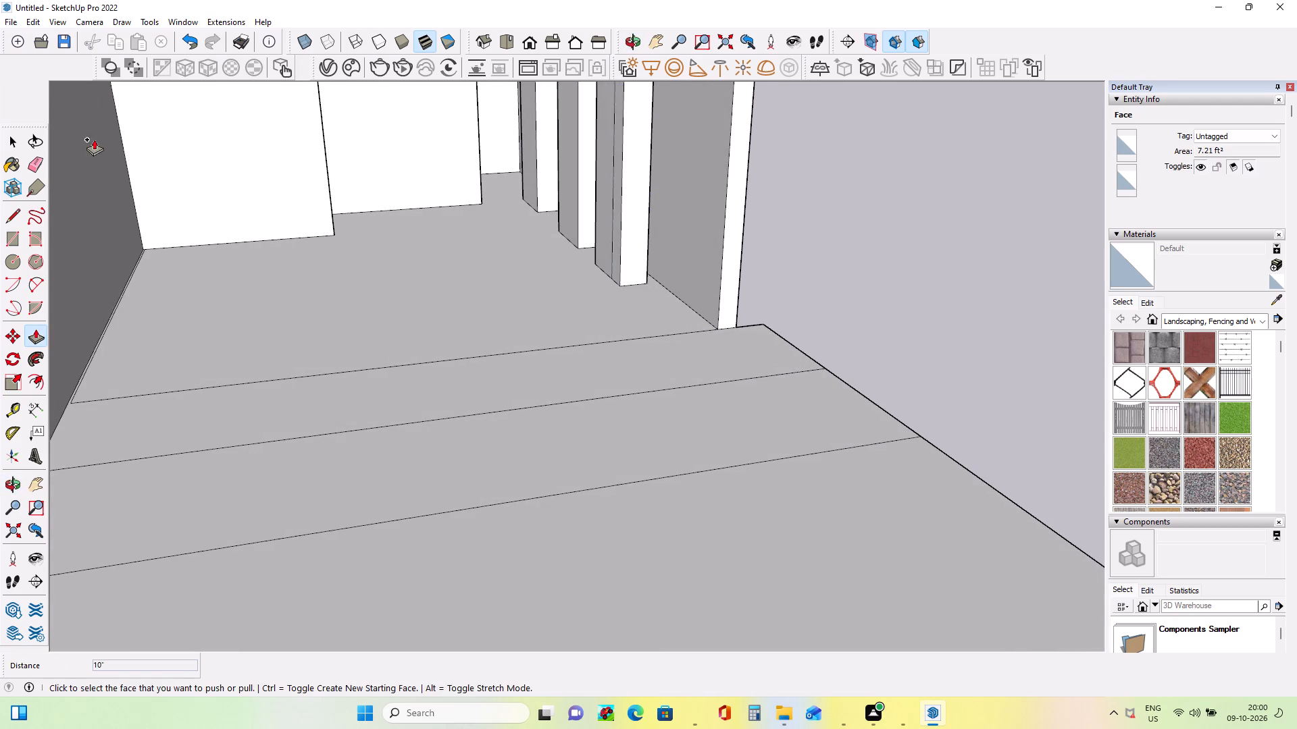
{"action": "left_click", "coordinate": [36, 167]}
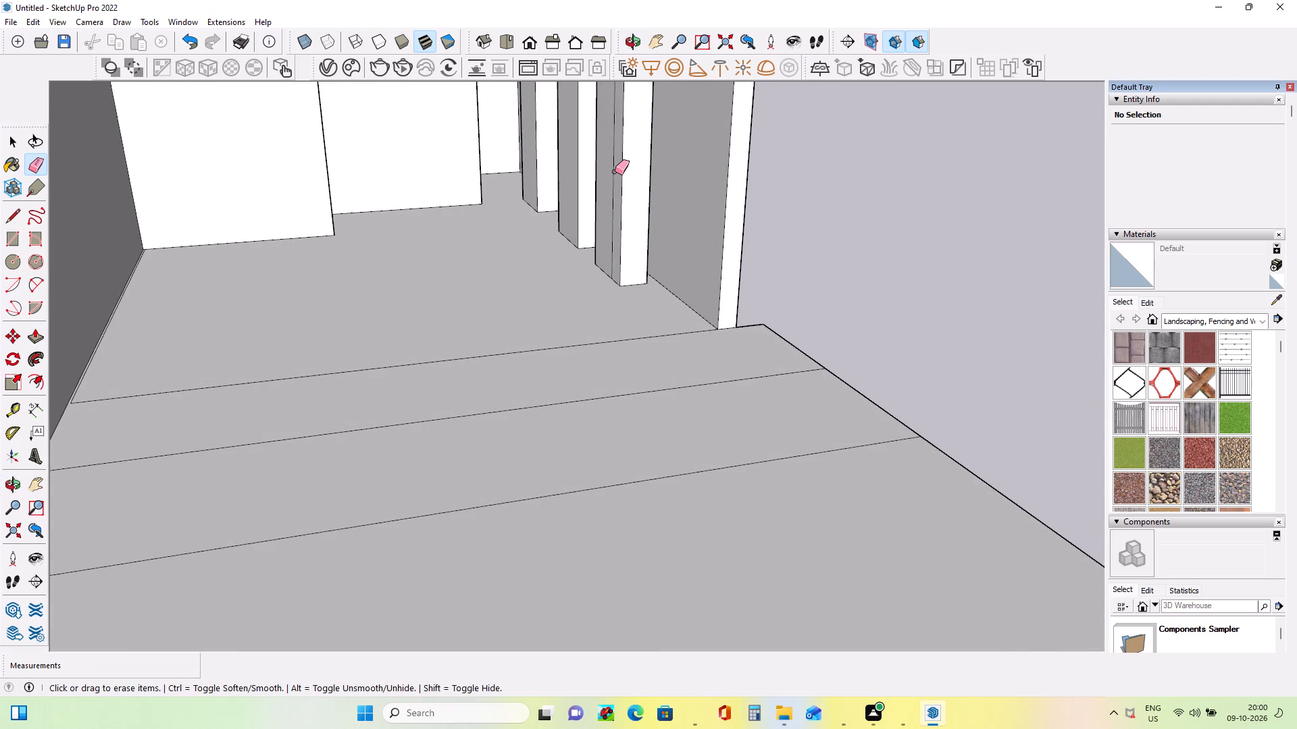
{"action": "left_click", "coordinate": [615, 171]}
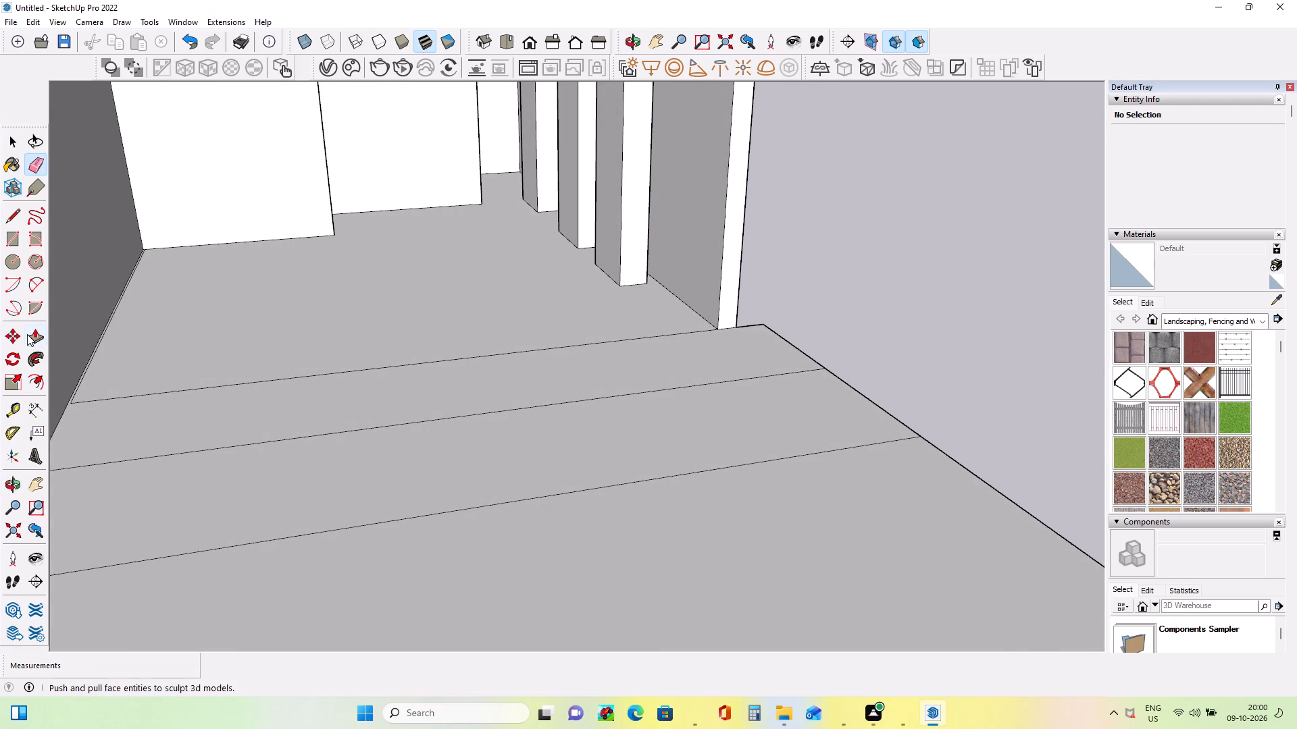
Push in the front faces of the ground-floor columns: front about 11 5/8", middle about 9 7/8" plus a slight trim, rear slightly.
{"action": "left_click", "coordinate": [36, 339]}
{"action": "left_click", "coordinate": [633, 235]}
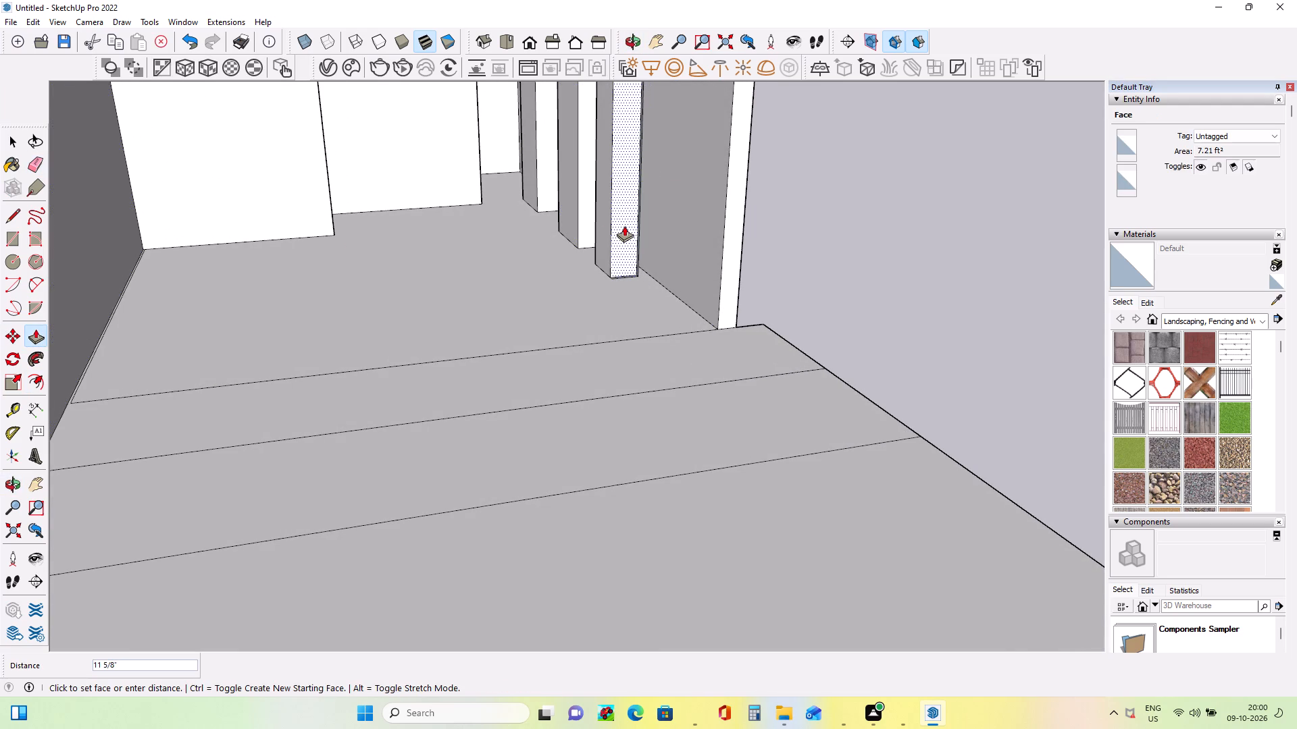
{"action": "left_click", "coordinate": [624, 225]}
{"action": "left_click", "coordinate": [582, 206]}
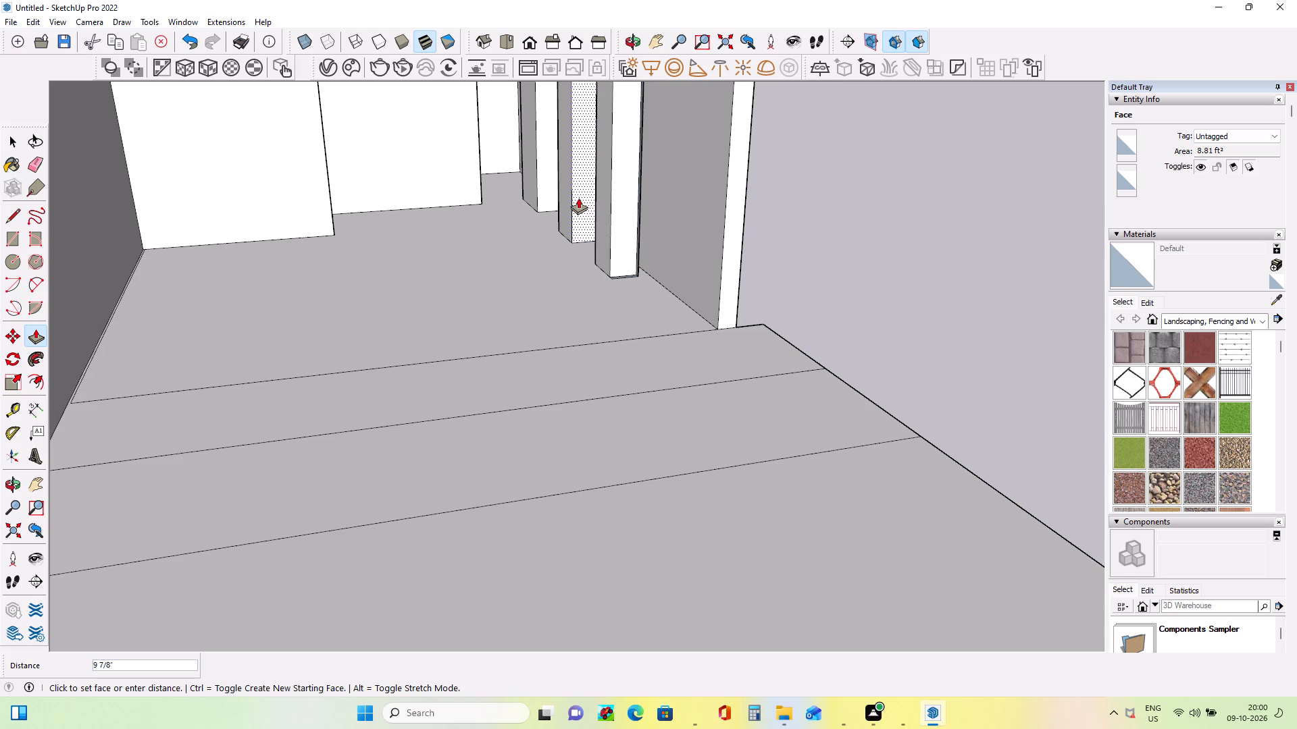
{"action": "left_click", "coordinate": [578, 198]}
{"action": "left_click", "coordinate": [542, 180]}
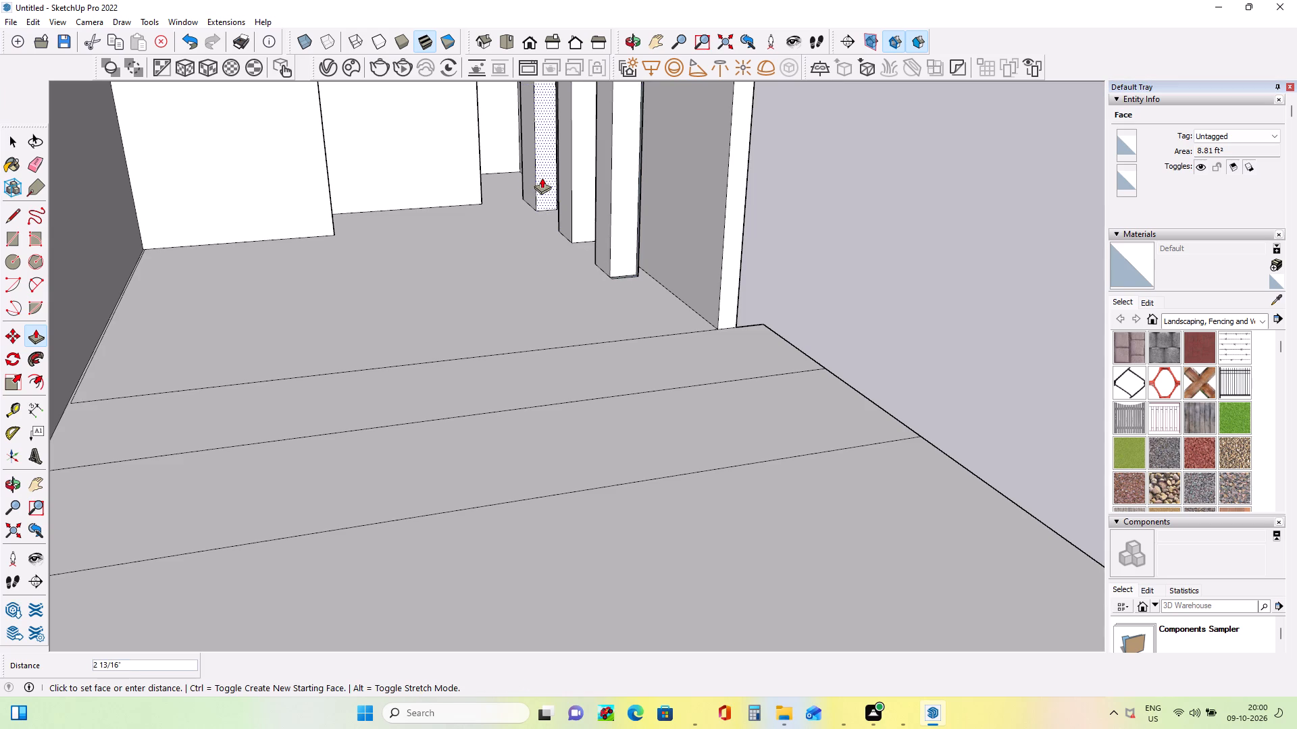
{"action": "left_click", "coordinate": [540, 174]}
{"action": "left_click", "coordinate": [576, 205]}
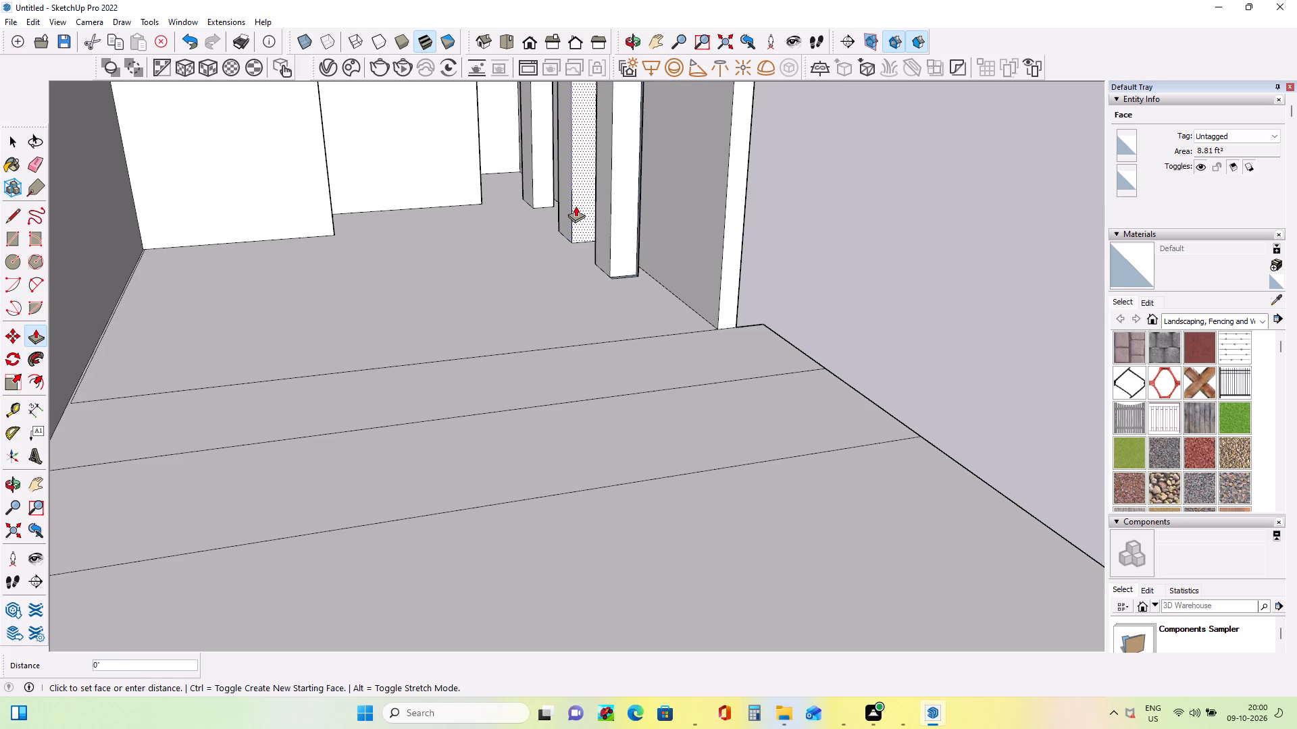
{"action": "left_click", "coordinate": [574, 206]}
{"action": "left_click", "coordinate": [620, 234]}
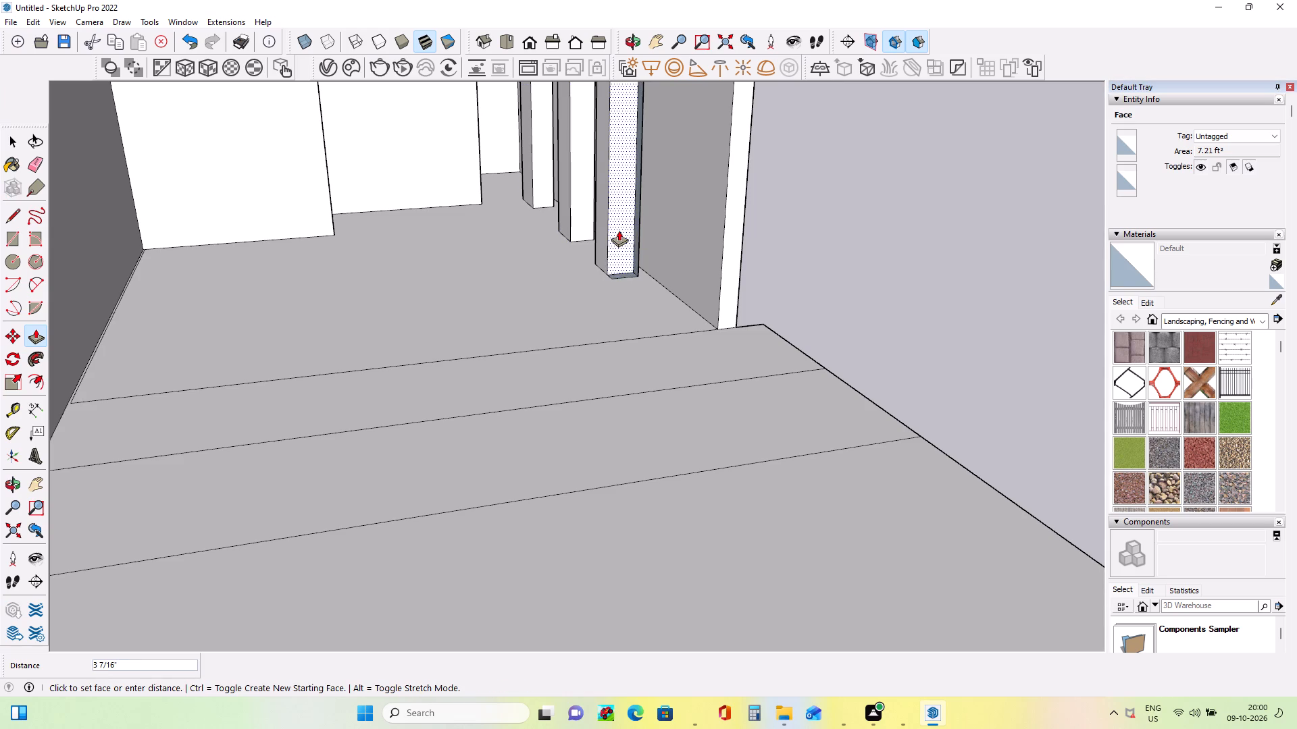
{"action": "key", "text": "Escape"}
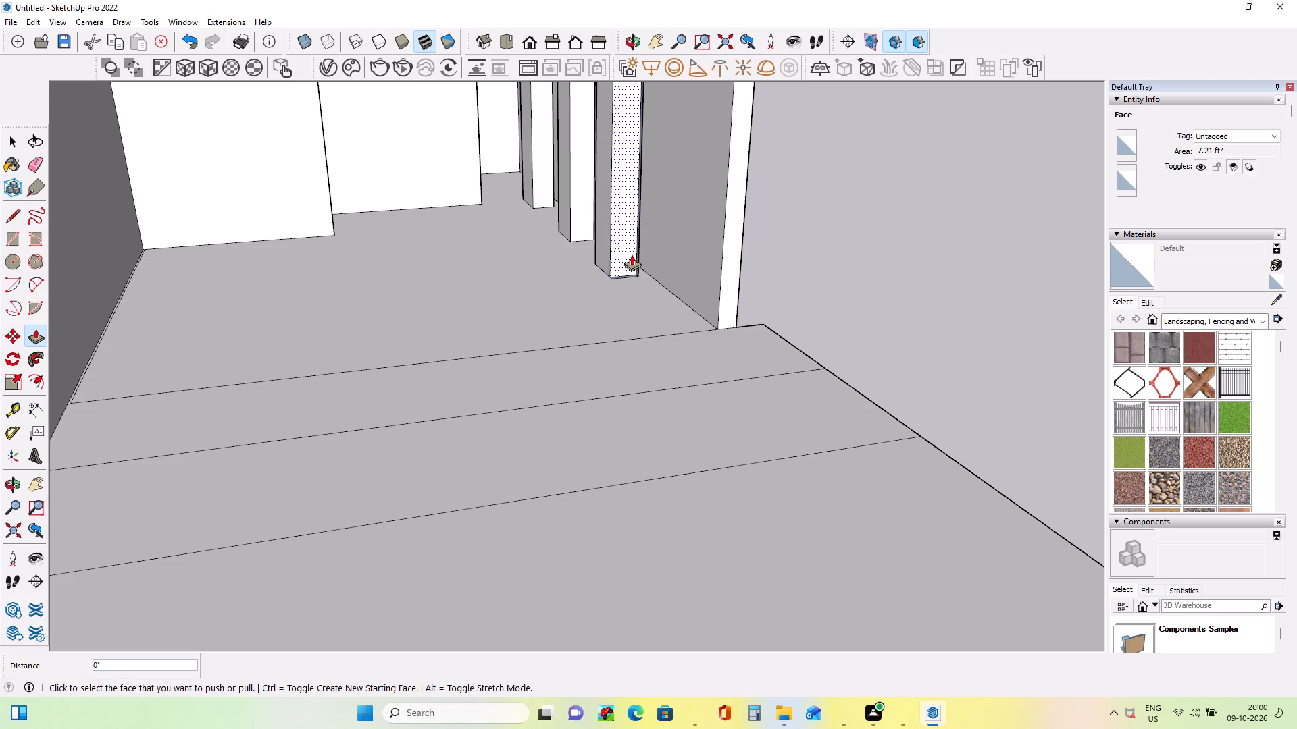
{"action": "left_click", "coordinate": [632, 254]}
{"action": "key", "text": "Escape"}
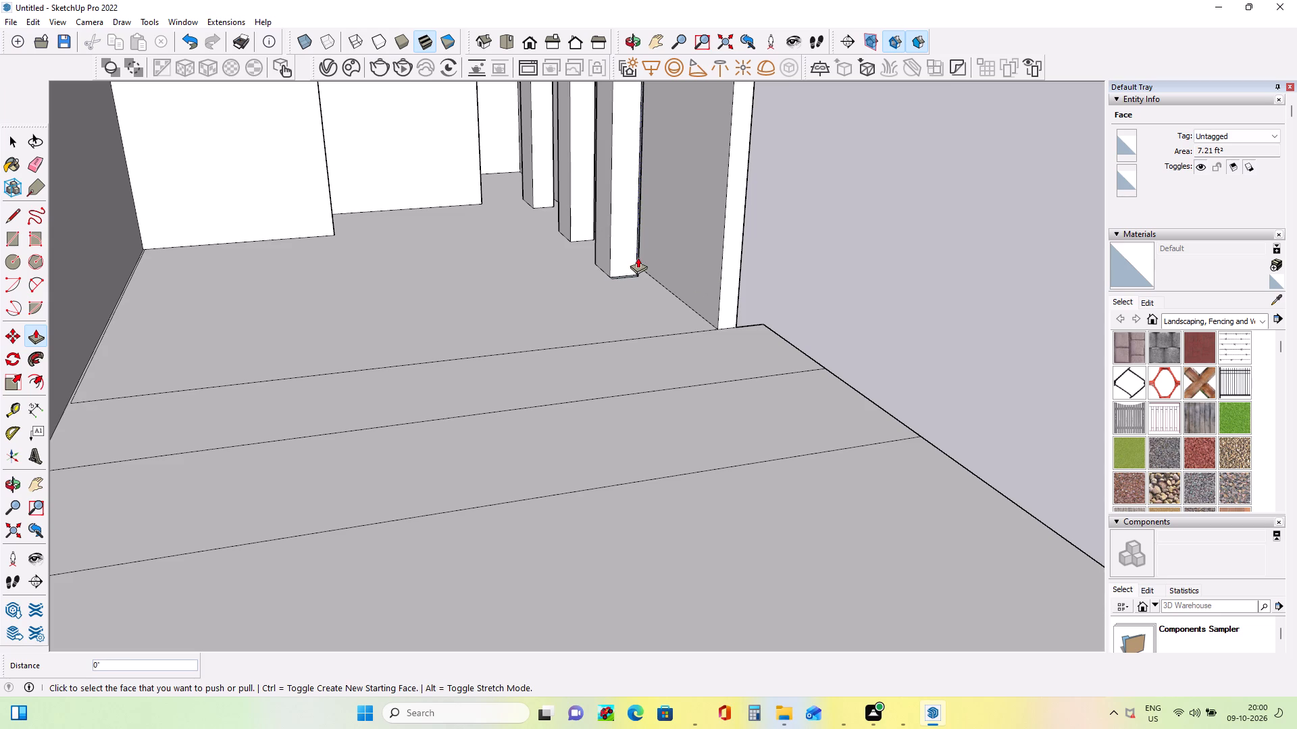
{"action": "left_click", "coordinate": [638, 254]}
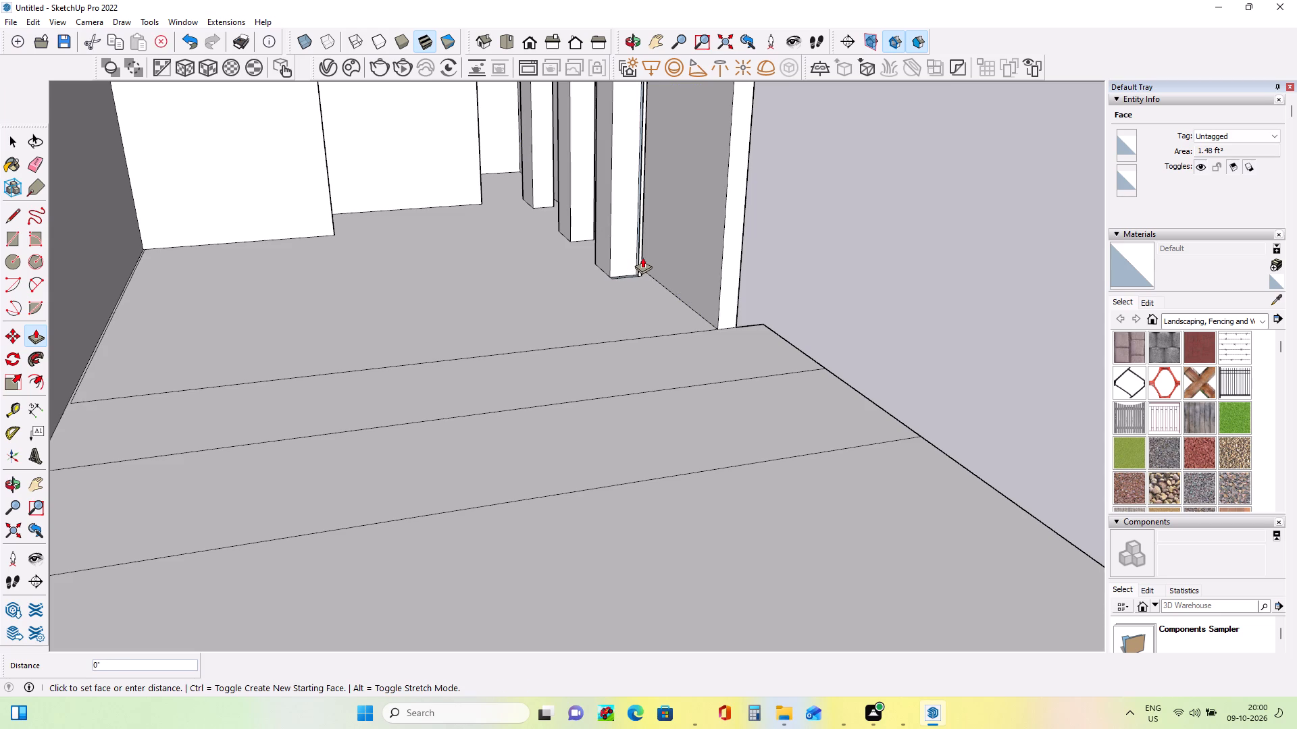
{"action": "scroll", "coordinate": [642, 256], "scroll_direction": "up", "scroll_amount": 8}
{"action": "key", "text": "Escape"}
Pull the front face of the front ground-floor column forward about 2 1/2".
{"action": "left_click", "coordinate": [611, 261]}
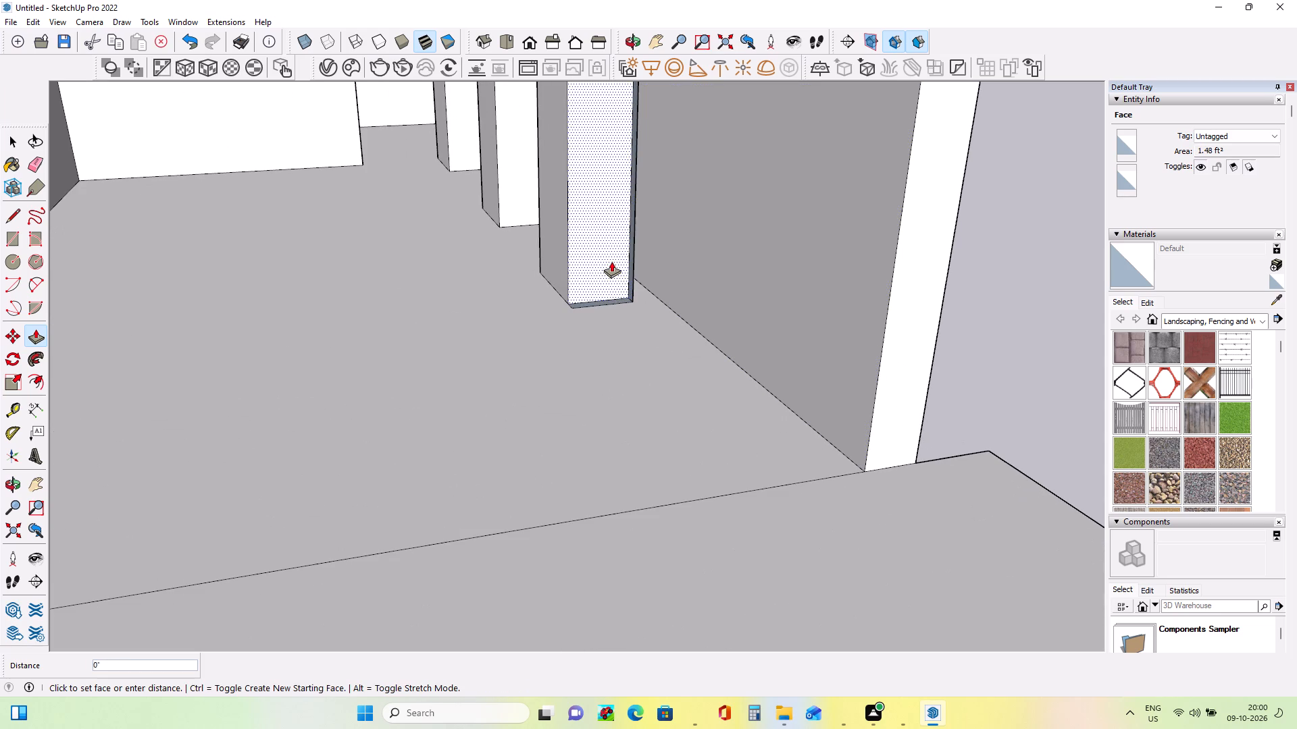
{"action": "left_click", "coordinate": [618, 263]}
Examine the row of ground-floor columns and the stacked balconies with the reference image alongside.
{"action": "scroll", "coordinate": [647, 296], "scroll_direction": "down", "scroll_amount": 11}
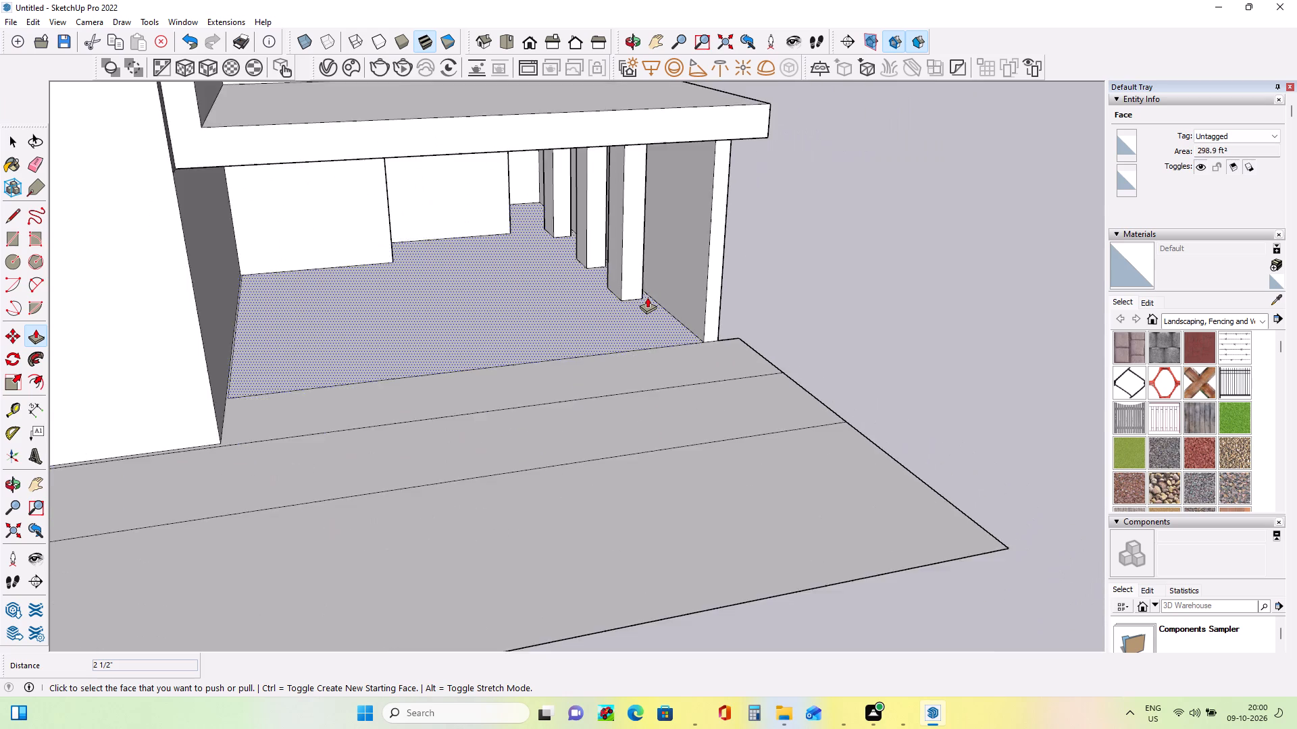
{"action": "scroll", "coordinate": [647, 297], "scroll_direction": "down", "scroll_amount": 4}
{"action": "middle_click_drag", "start_coordinate": [644, 296], "coordinate": [603, 248]}
{"action": "scroll", "coordinate": [610, 230], "scroll_direction": "up", "scroll_amount": 3}
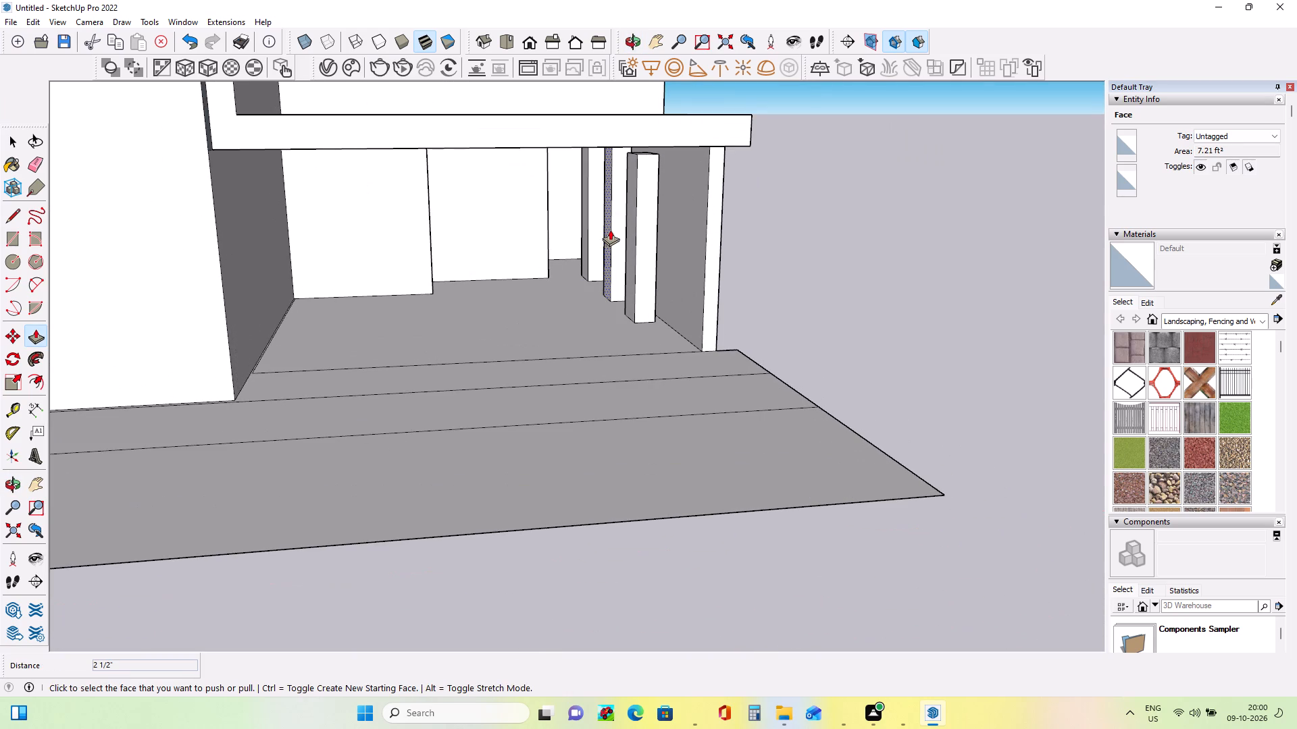
{"action": "scroll", "coordinate": [650, 210], "scroll_direction": "down", "scroll_amount": 7}
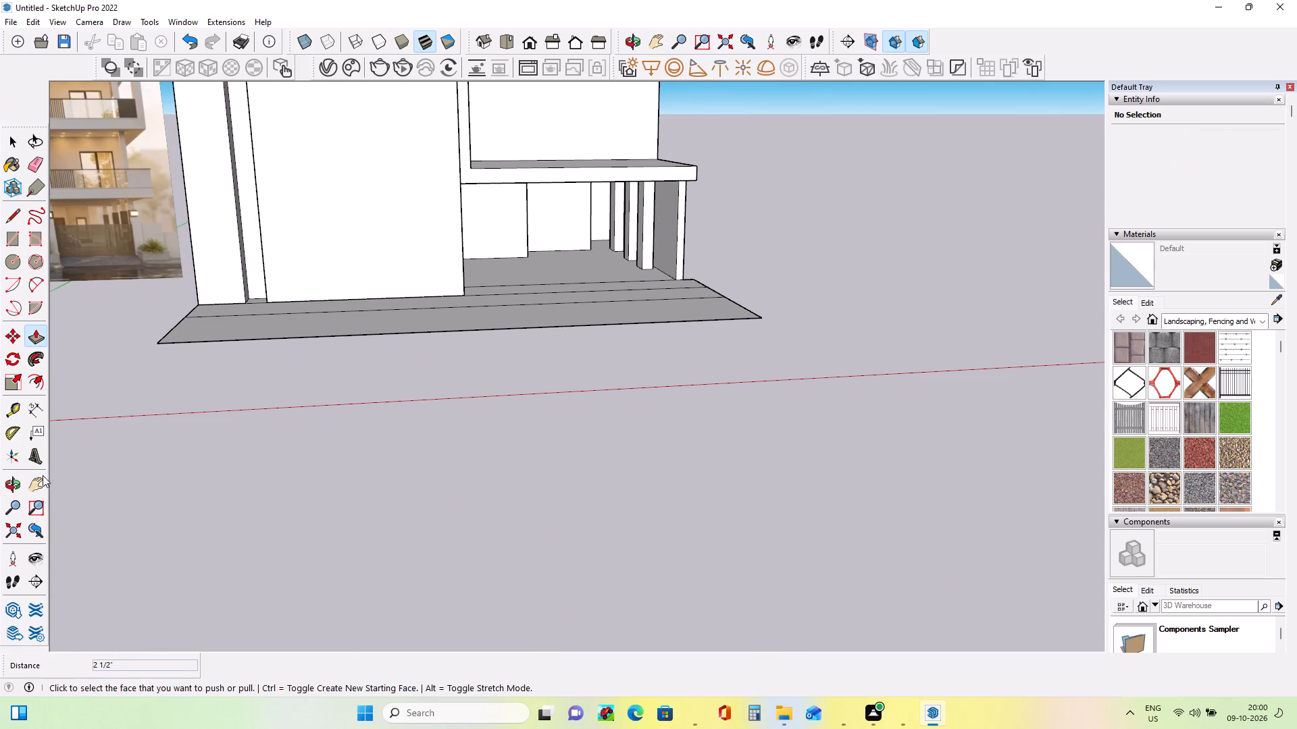
{"action": "left_click", "coordinate": [39, 488]}
{"action": "left_click_drag", "start_coordinate": [453, 330], "coordinate": [491, 581]}
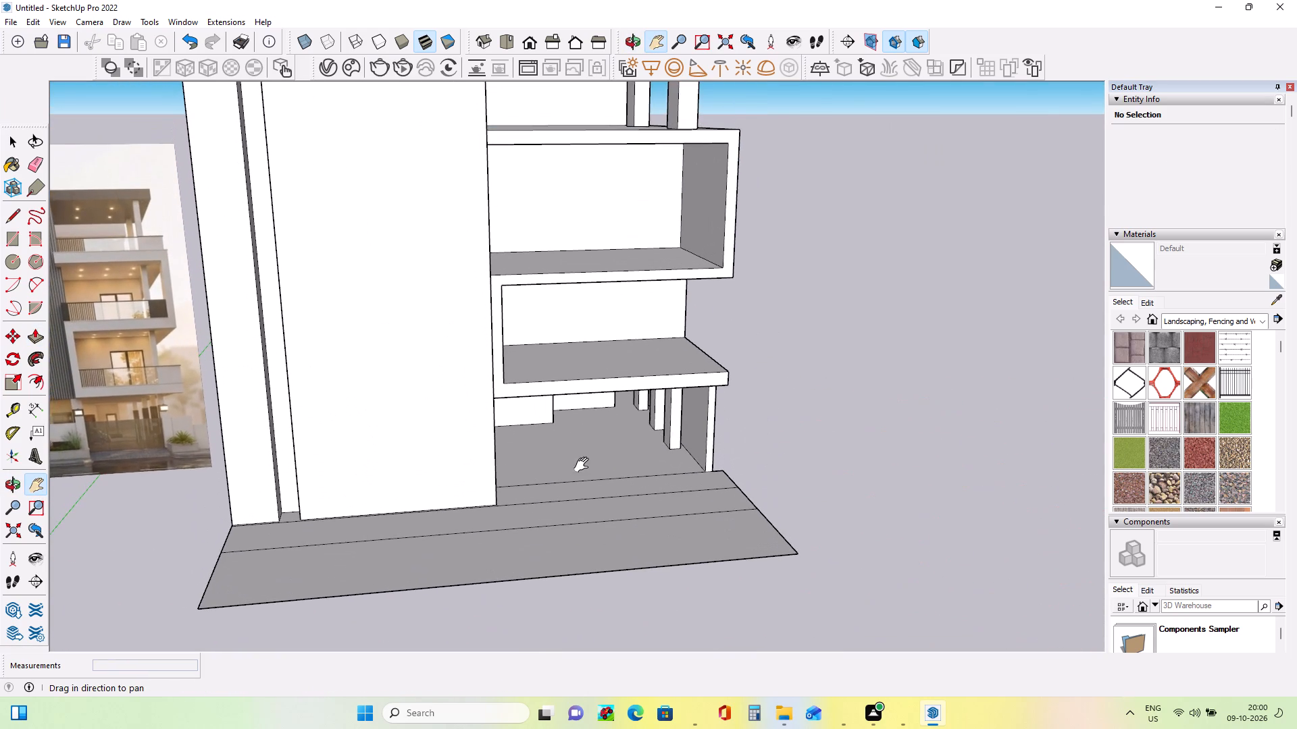
{"action": "middle_click_drag", "start_coordinate": [586, 464], "coordinate": [587, 446]}
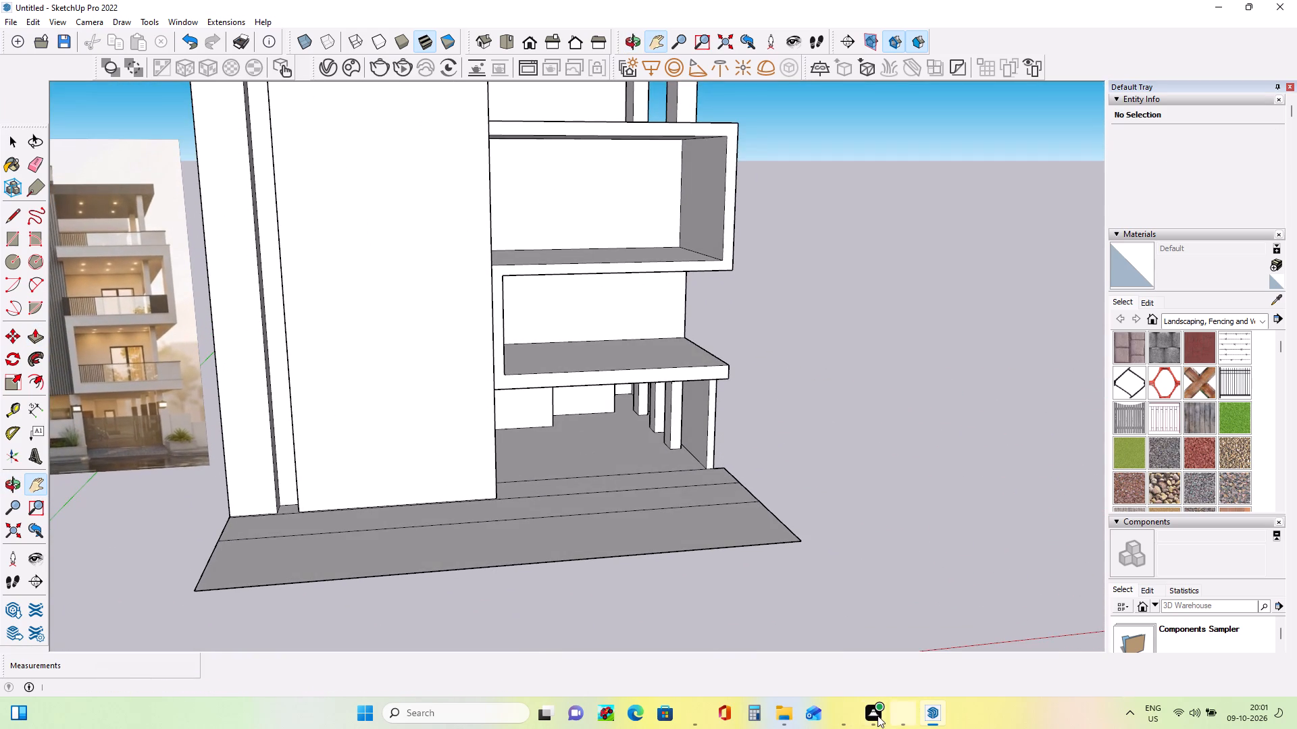
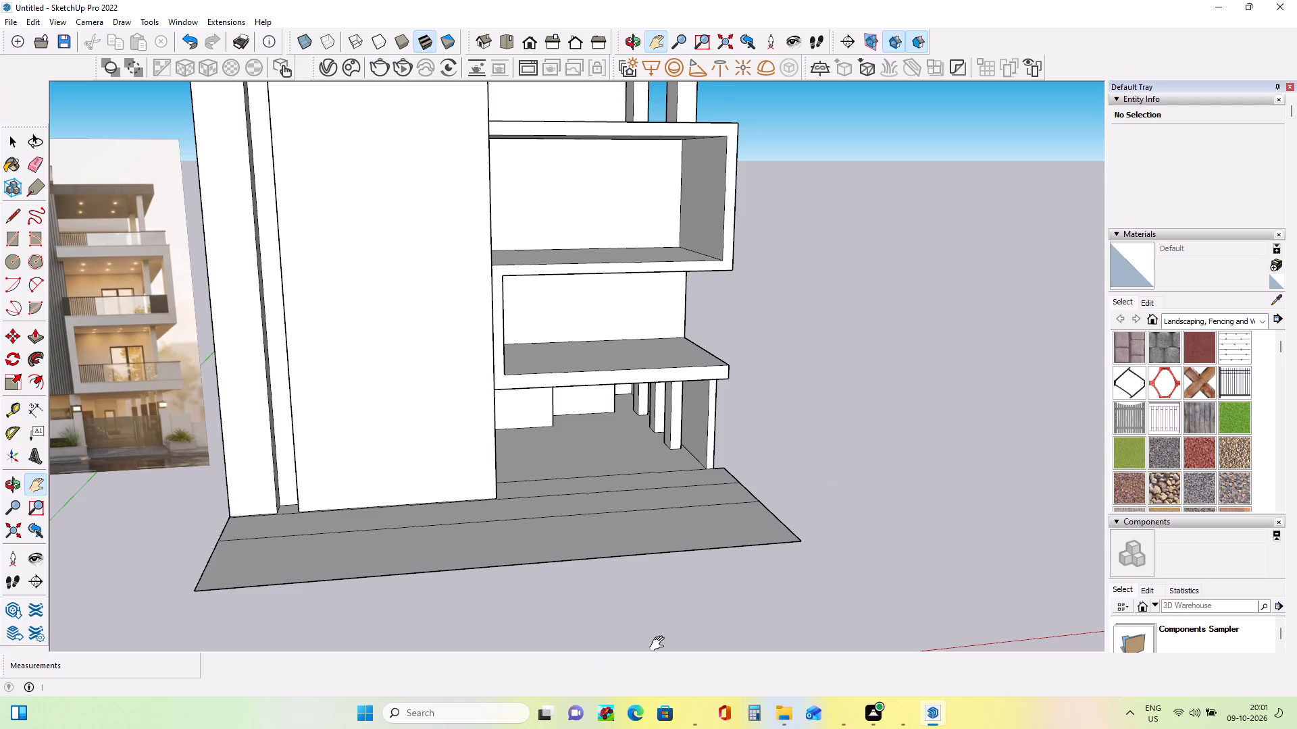
Draw a tall rectangle about 3' 8 7/8" wide and 34' 9" high on the tower's front face, down to its base, for the window strip.
{"action": "scroll", "coordinate": [738, 622], "scroll_direction": "down", "scroll_amount": 4}
{"action": "scroll", "coordinate": [762, 572], "scroll_direction": "down", "scroll_amount": 7}
{"action": "scroll", "coordinate": [871, 524], "scroll_direction": "up", "scroll_amount": 3}
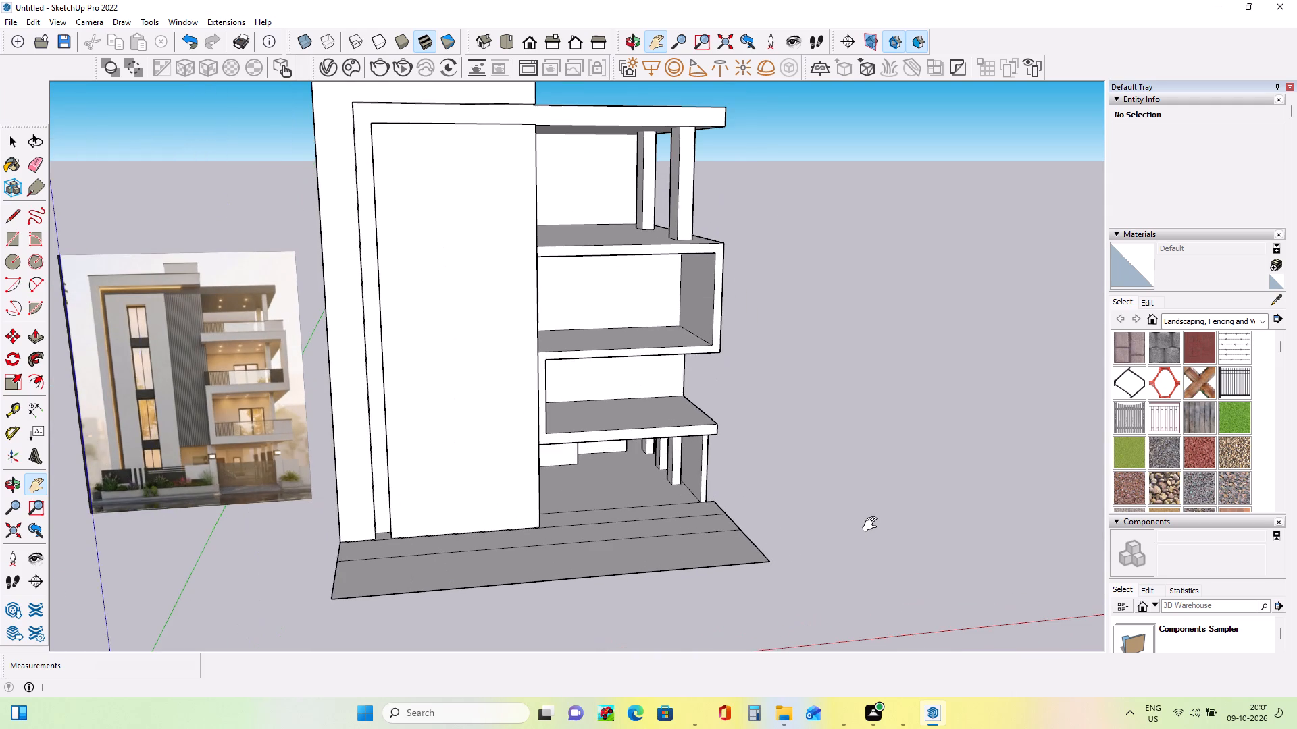
{"action": "middle_click_drag", "start_coordinate": [869, 533], "coordinate": [853, 551]}
{"action": "scroll", "coordinate": [386, 480], "scroll_direction": "down", "scroll_amount": 2}
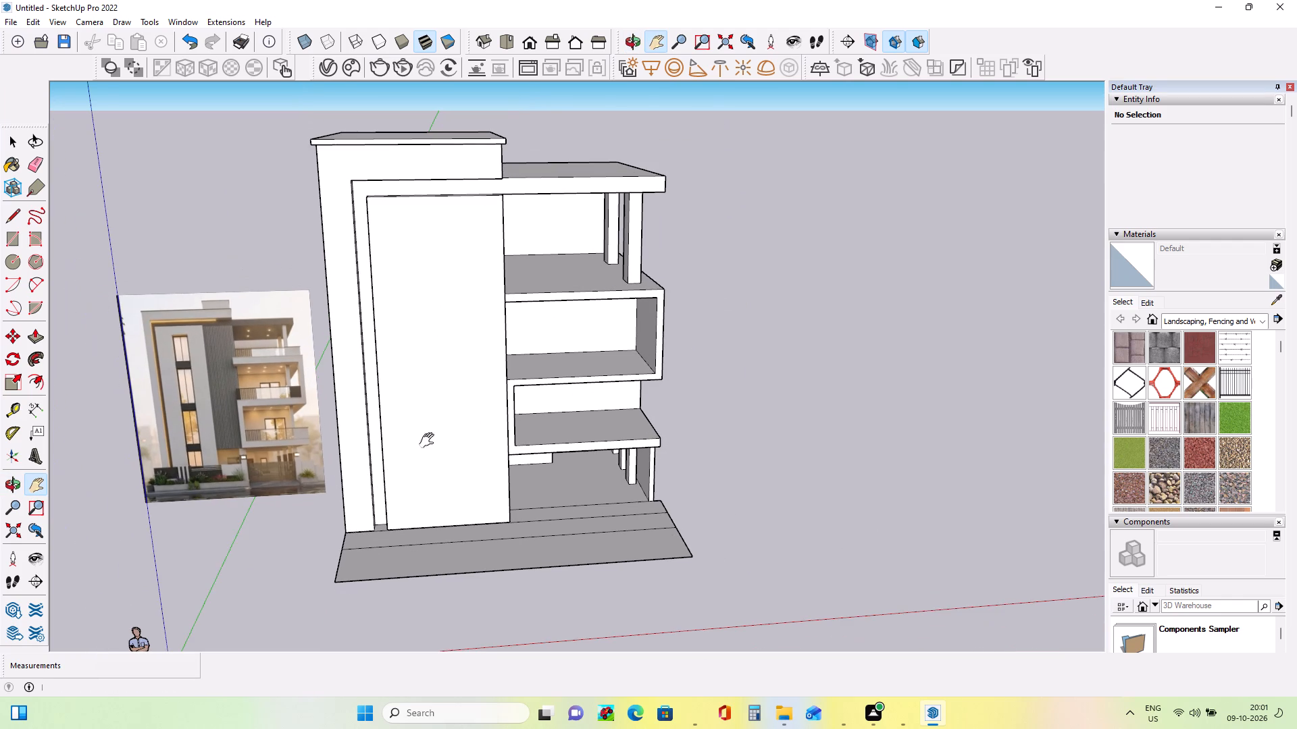
{"action": "left_click", "coordinate": [14, 236]}
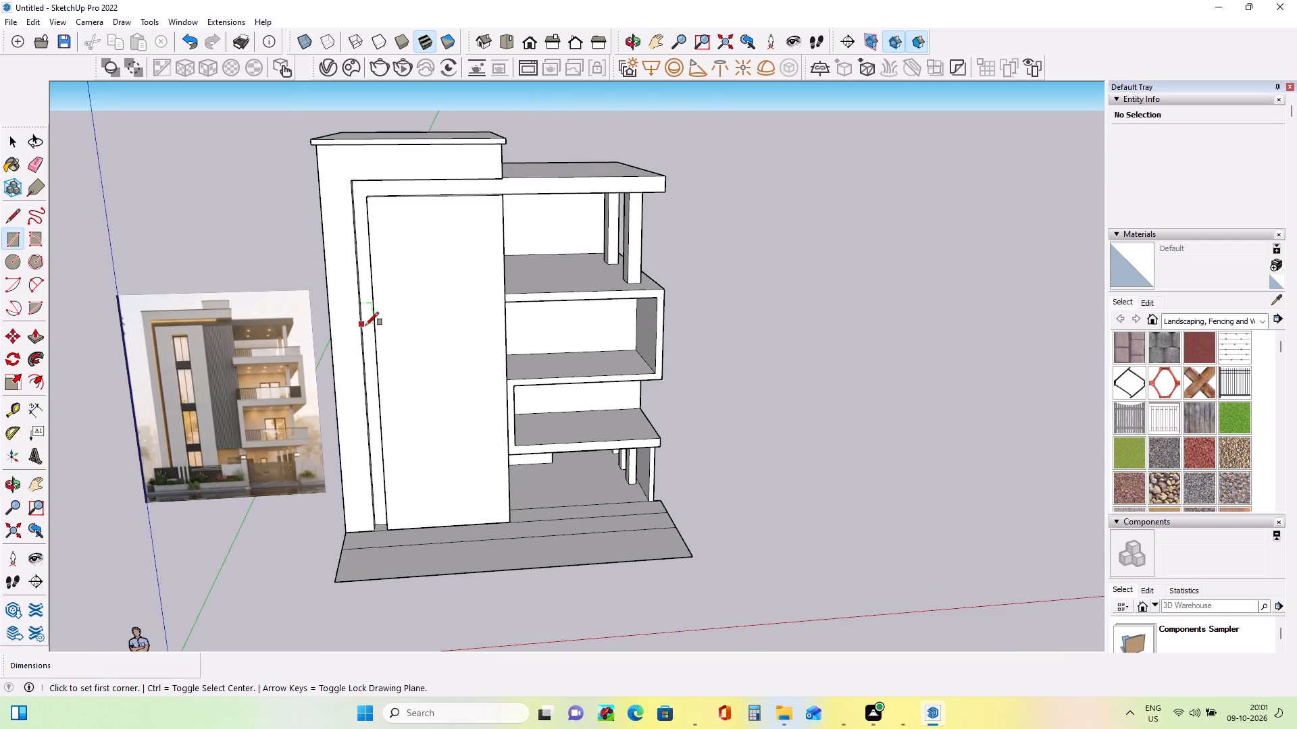
{"action": "middle_click_drag", "start_coordinate": [366, 326], "coordinate": [399, 277]}
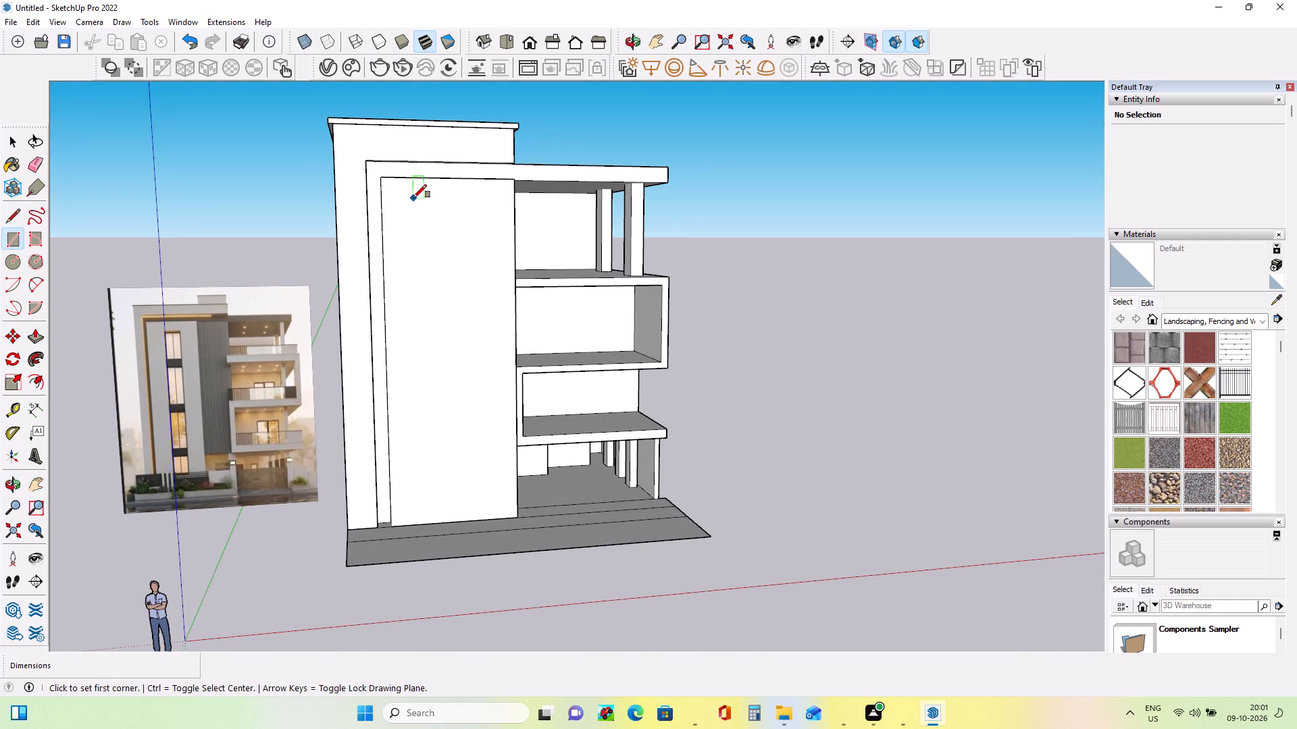
{"action": "left_click", "coordinate": [413, 205]}
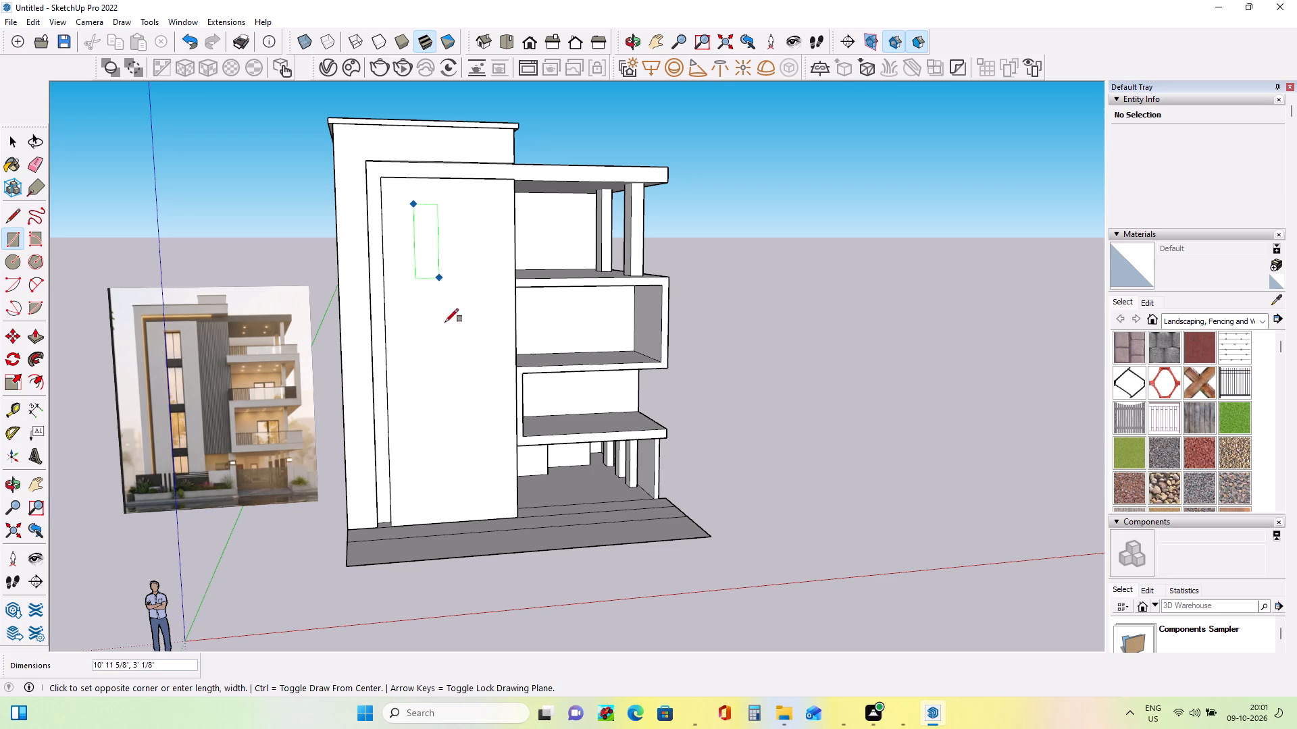
{"action": "left_click", "coordinate": [450, 520]}
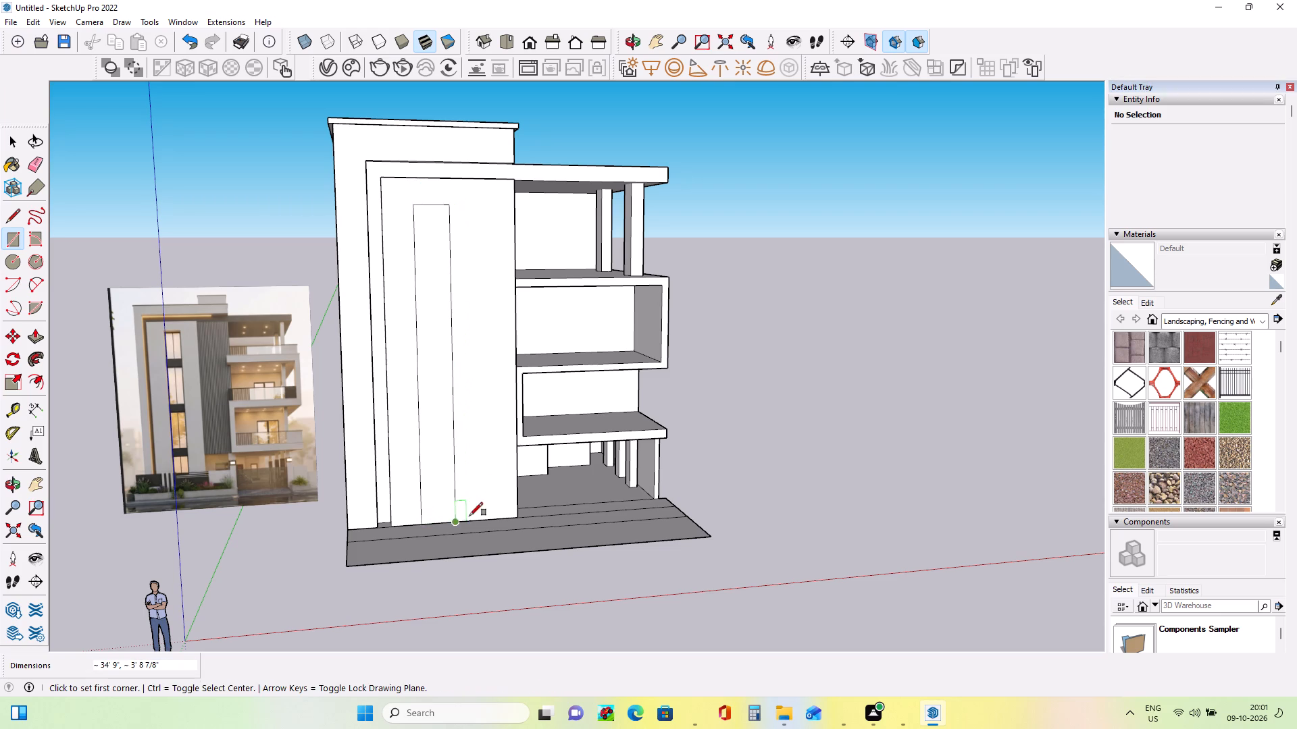
Following the reference image, divide the strip's top into a window panel about 6' 8 5/8" high and a band about 2' 3 3/4" high.
{"action": "middle_click_drag", "start_coordinate": [469, 526], "coordinate": [463, 532]}
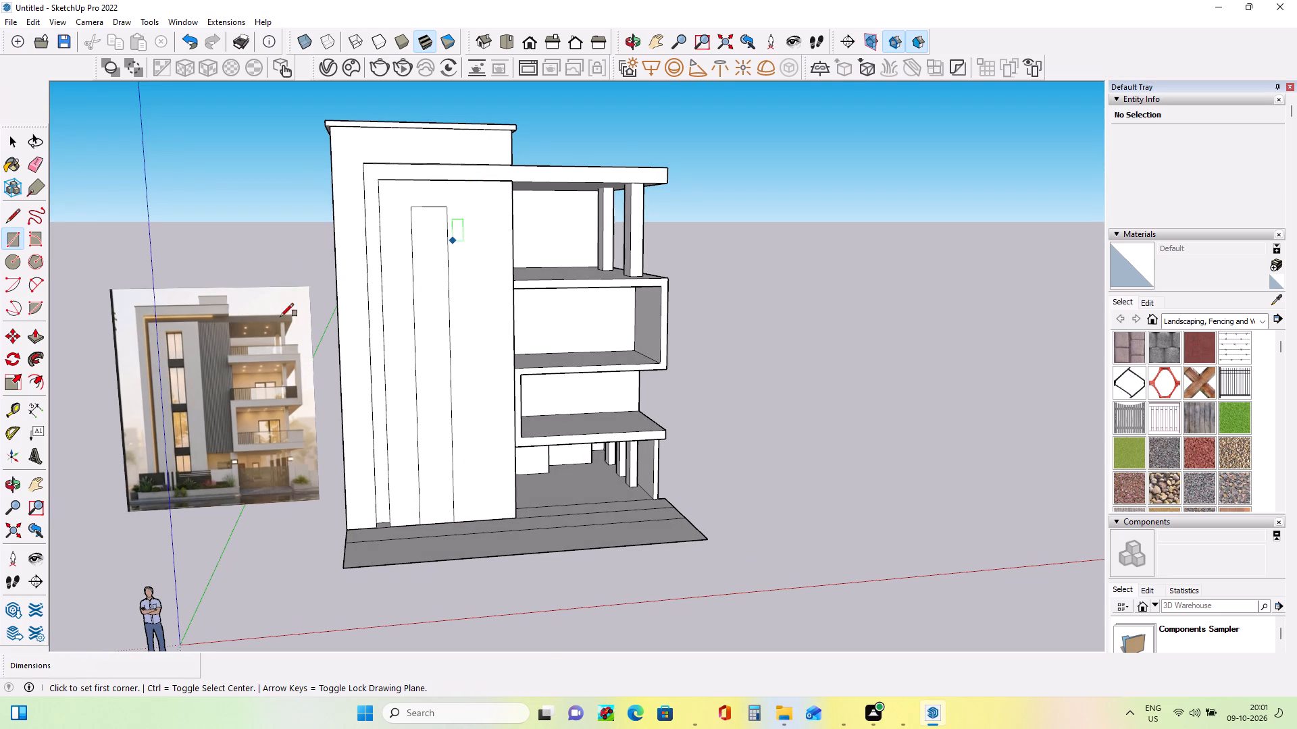
{"action": "scroll", "coordinate": [194, 421], "scroll_direction": "up", "scroll_amount": 13}
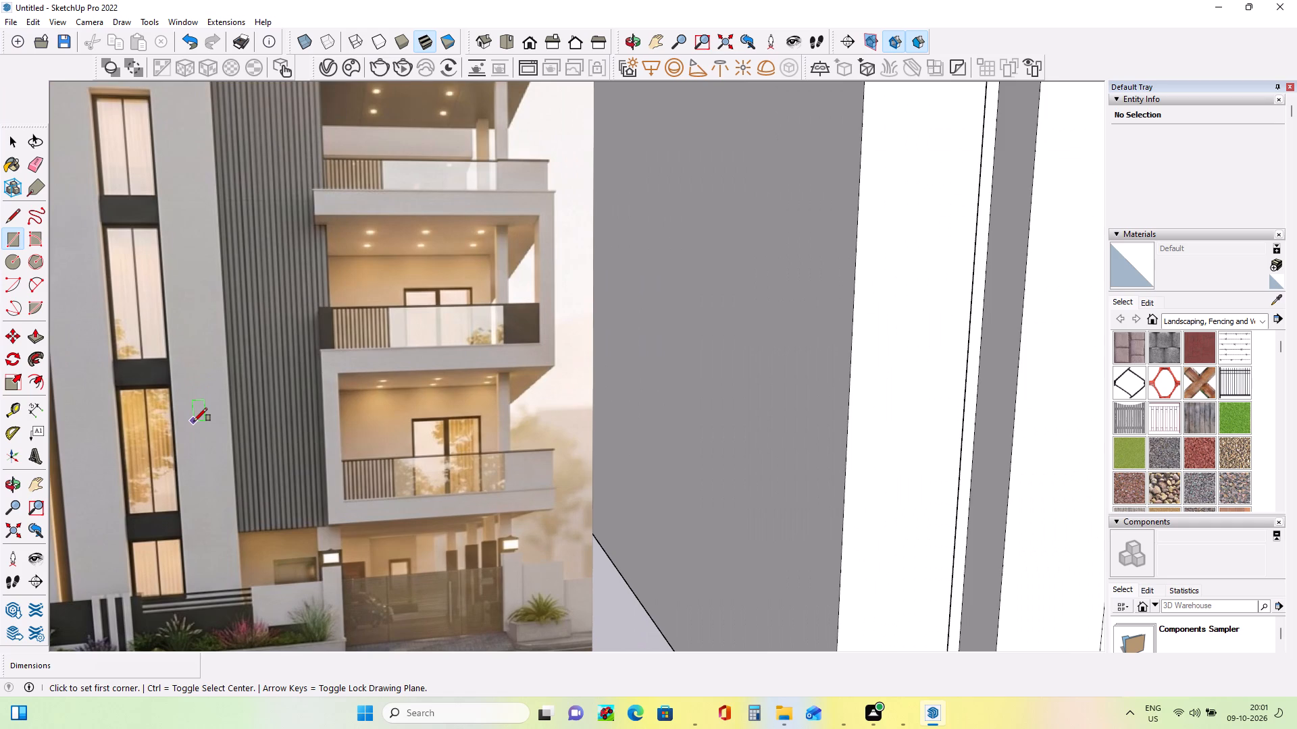
{"action": "scroll", "coordinate": [194, 421], "scroll_direction": "down", "scroll_amount": 1}
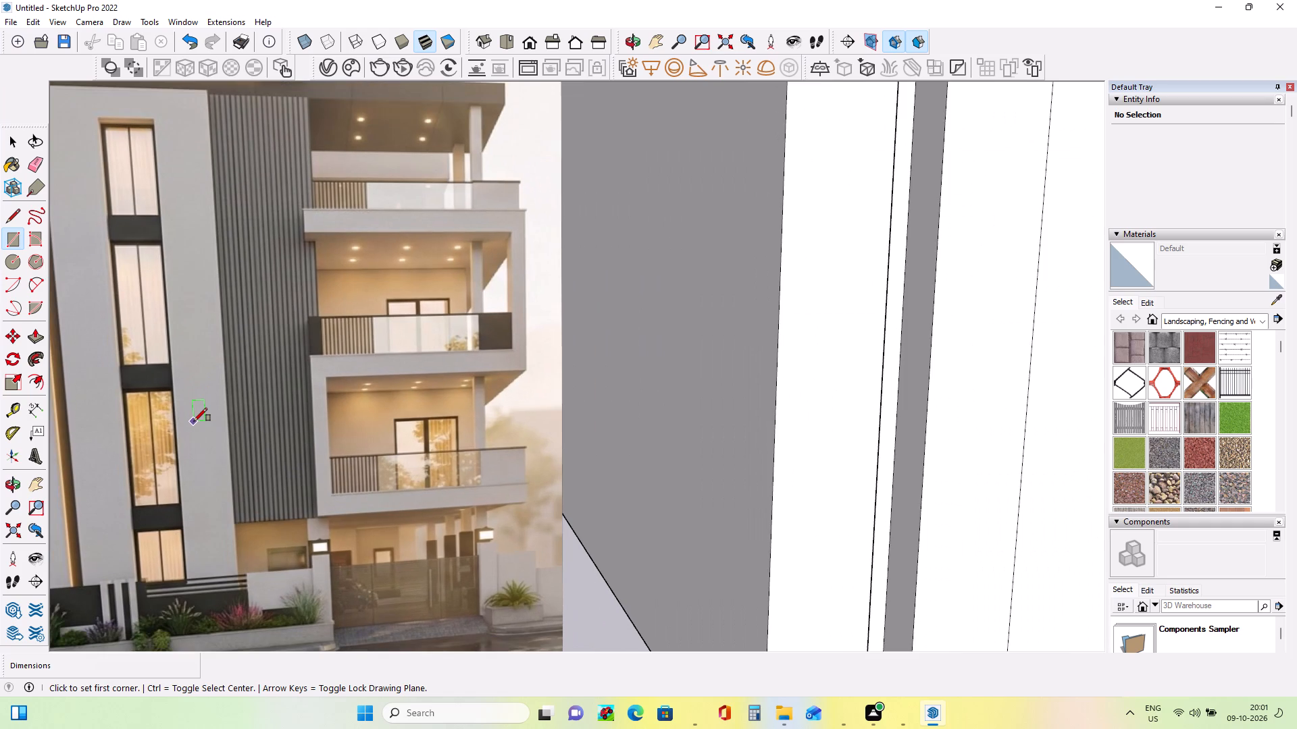
{"action": "scroll", "coordinate": [194, 421], "scroll_direction": "down", "scroll_amount": 2}
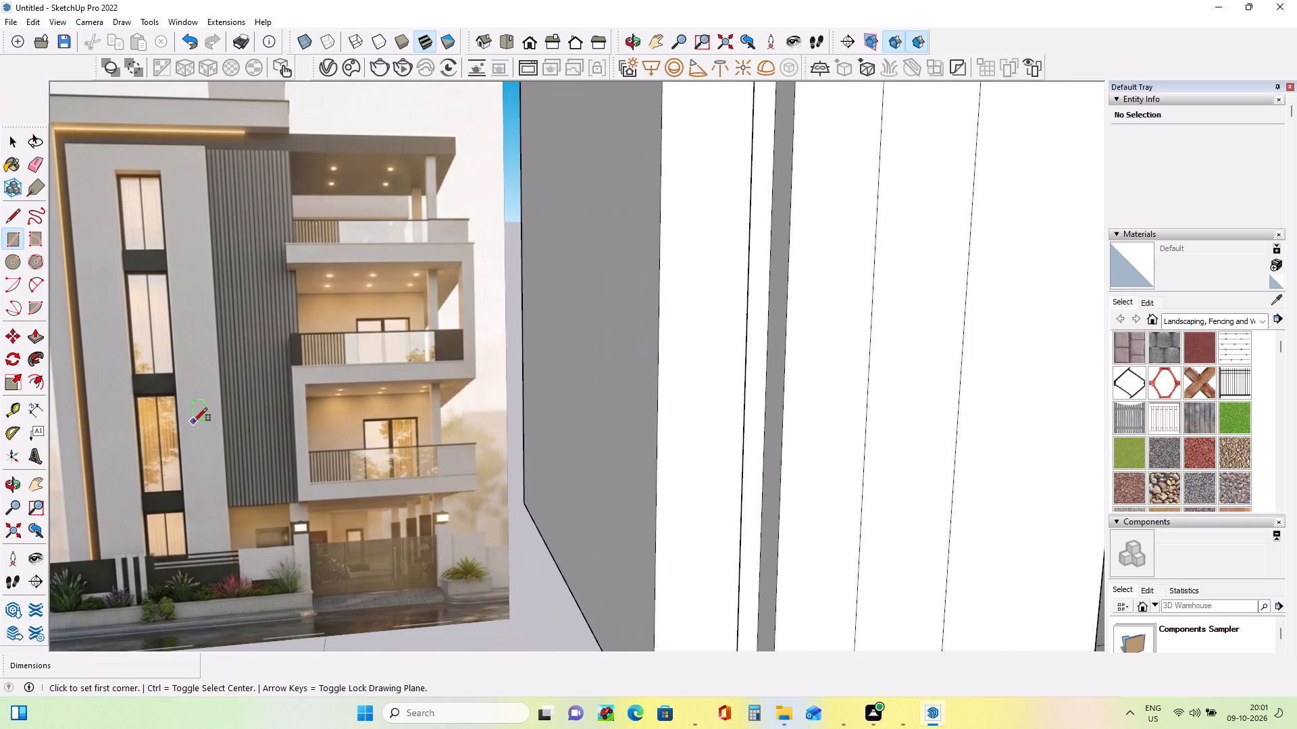
{"action": "scroll", "coordinate": [194, 421], "scroll_direction": "down", "scroll_amount": 9}
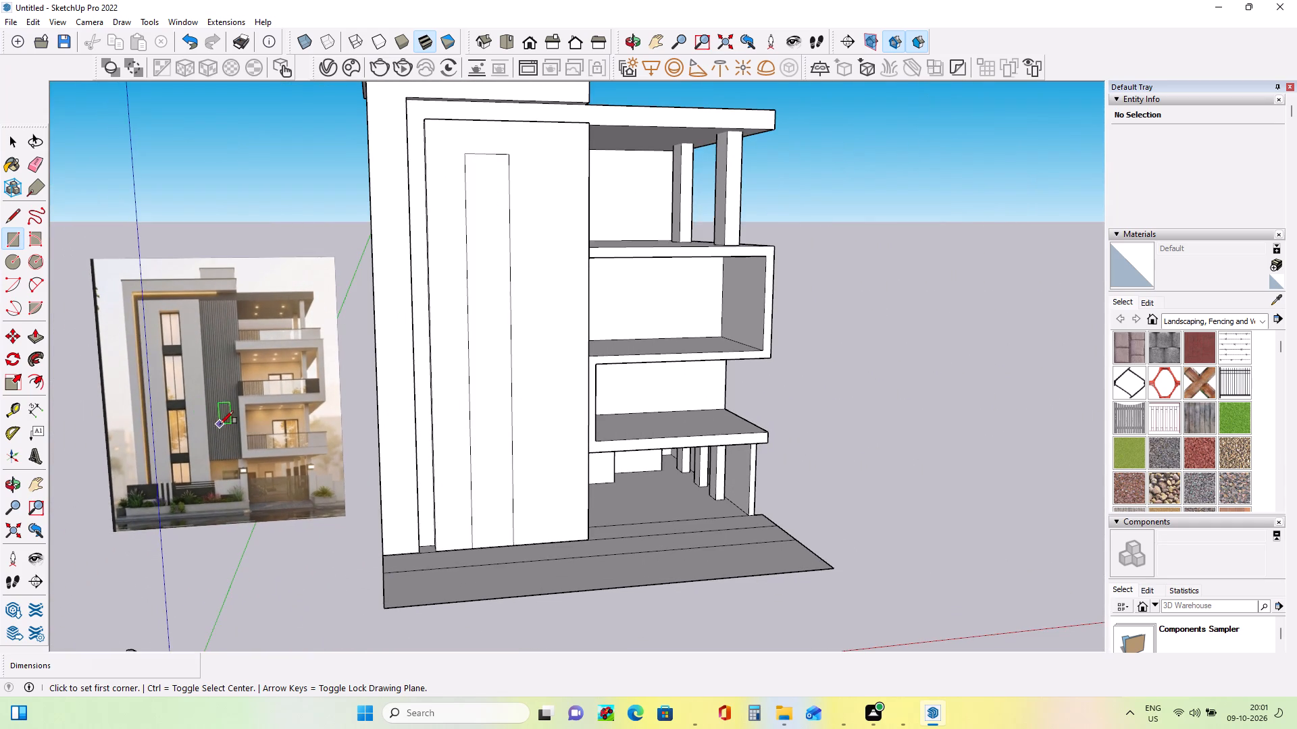
{"action": "middle_click_drag", "start_coordinate": [198, 424], "coordinate": [184, 421]}
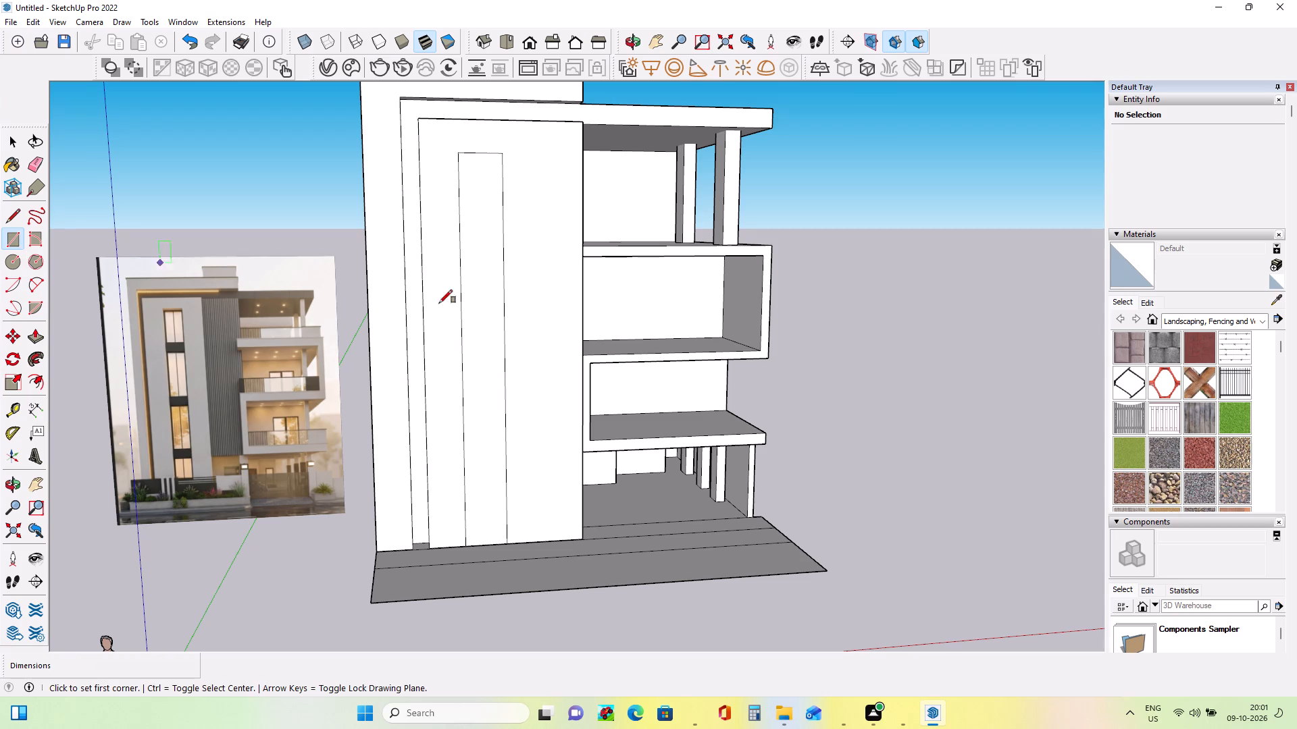
{"action": "left_click", "coordinate": [456, 156]}
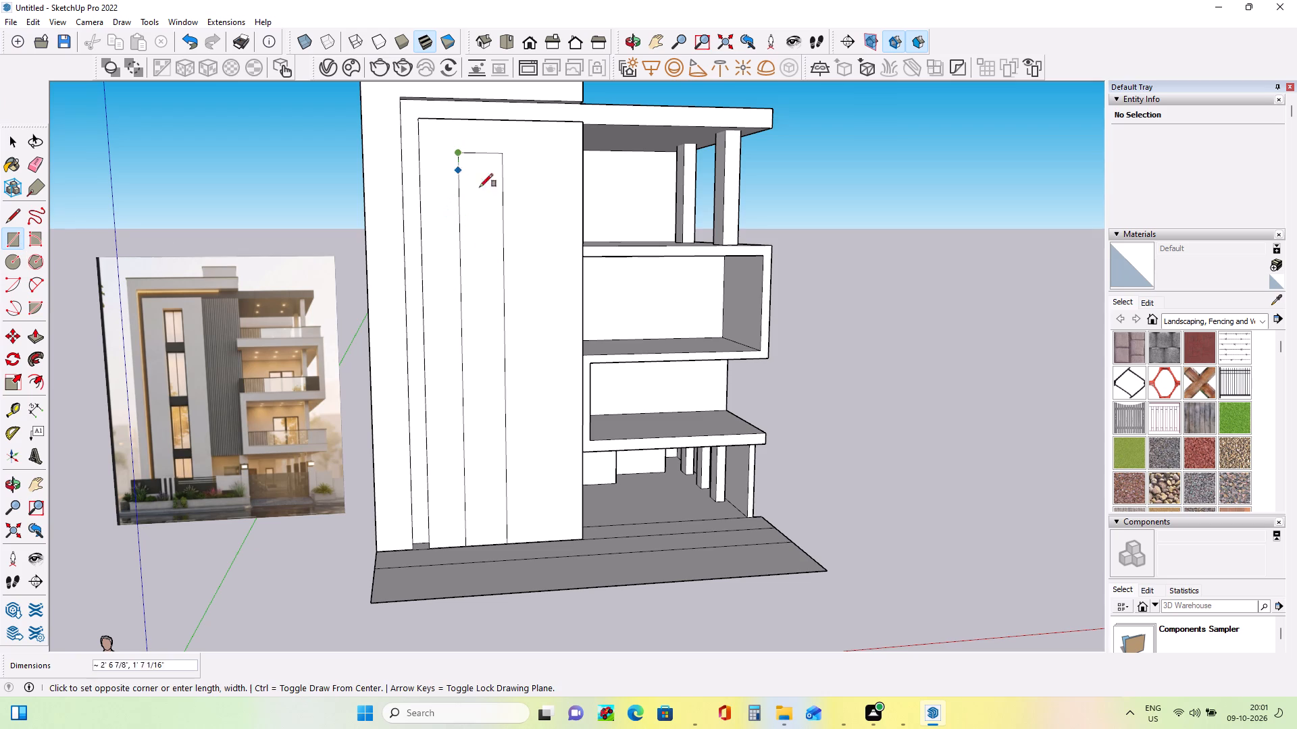
{"action": "left_click", "coordinate": [505, 233]}
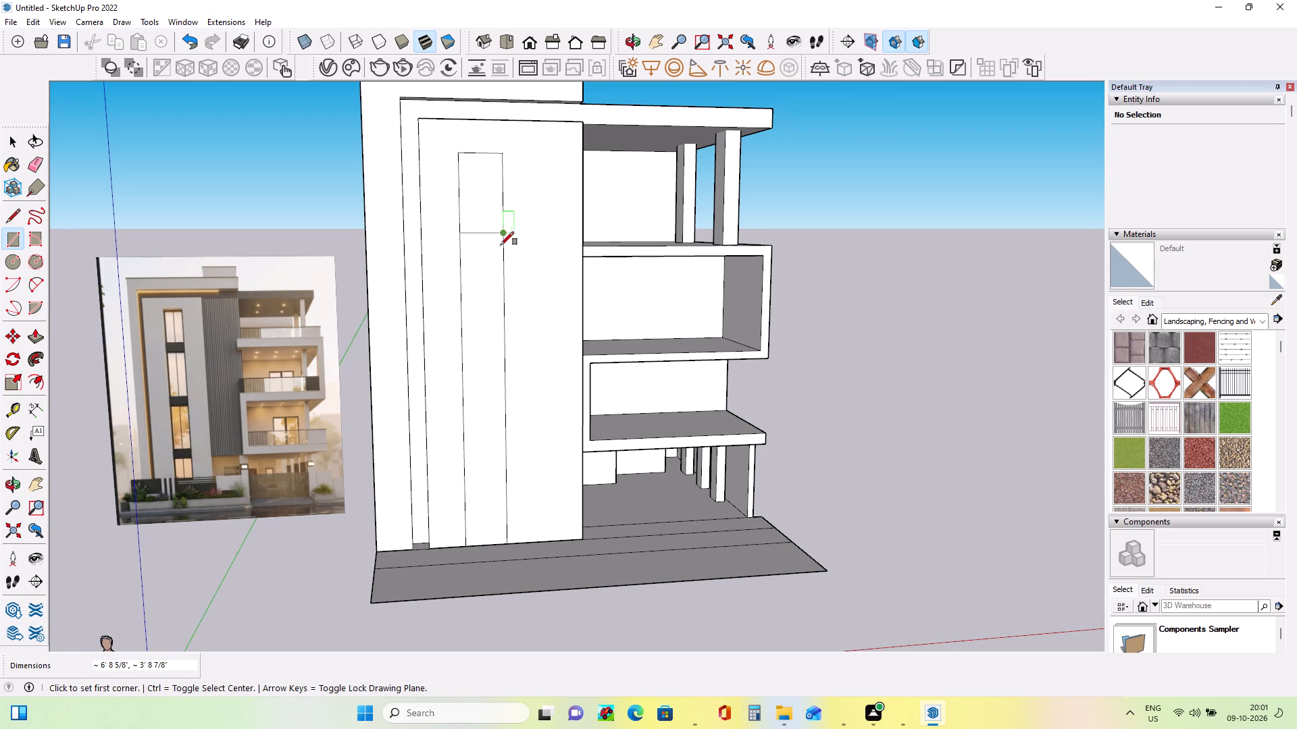
{"action": "left_click", "coordinate": [461, 234]}
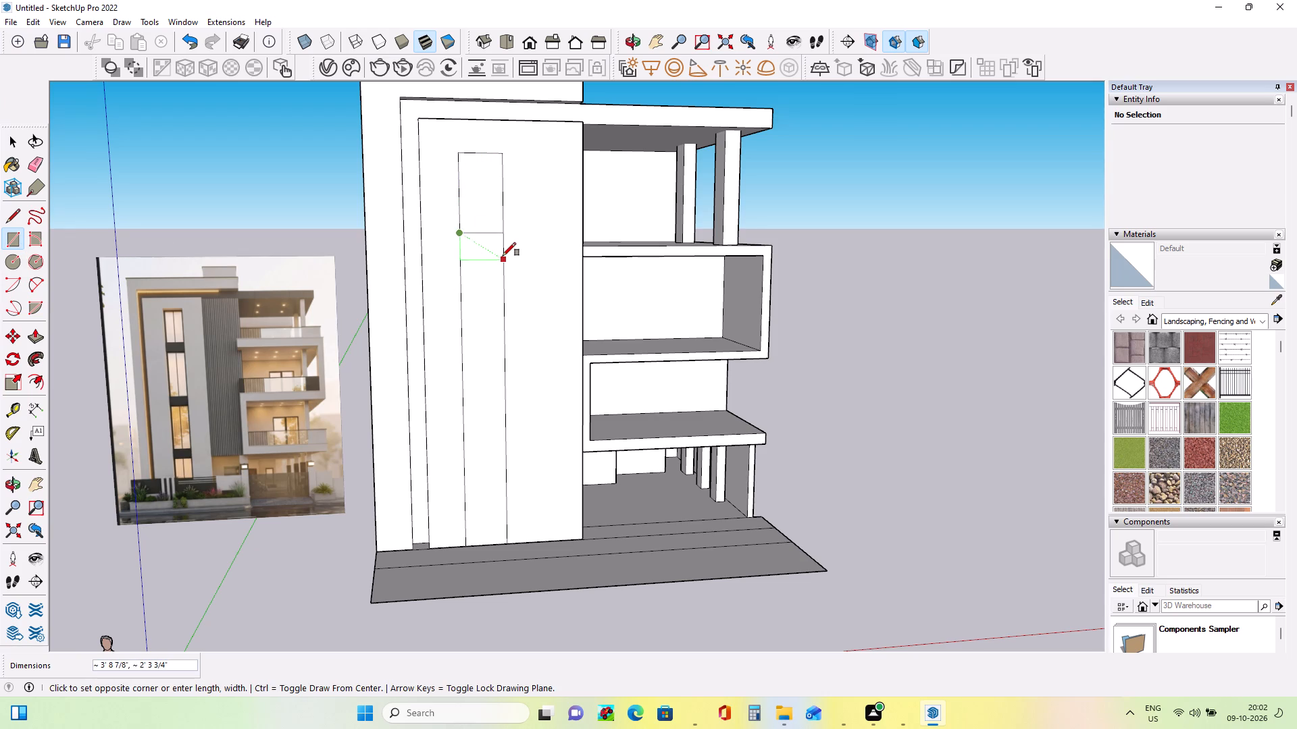
{"action": "left_click", "coordinate": [503, 256]}
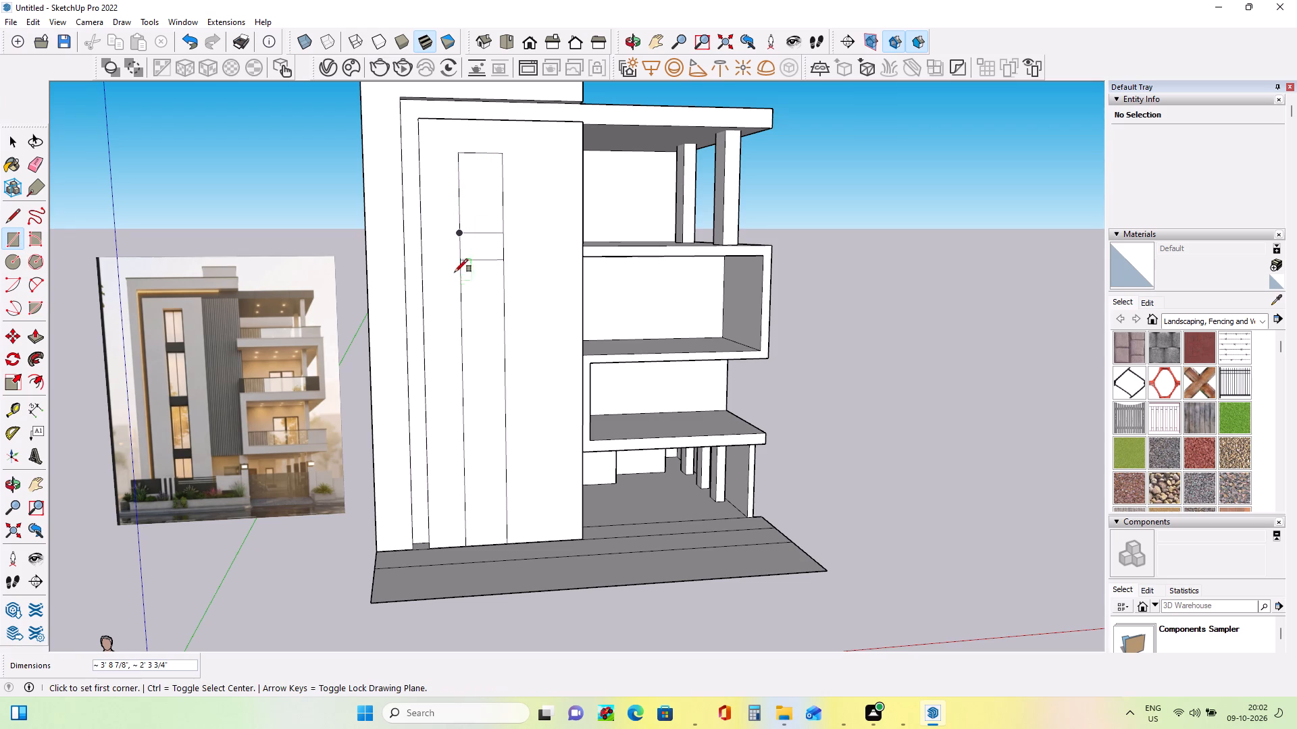
Continue down the strip with a window panel about 7' 4 13/16" high, a band about 2' 8 9/16", and a panel about 11' 9 3/16".
{"action": "left_click", "coordinate": [462, 263]}
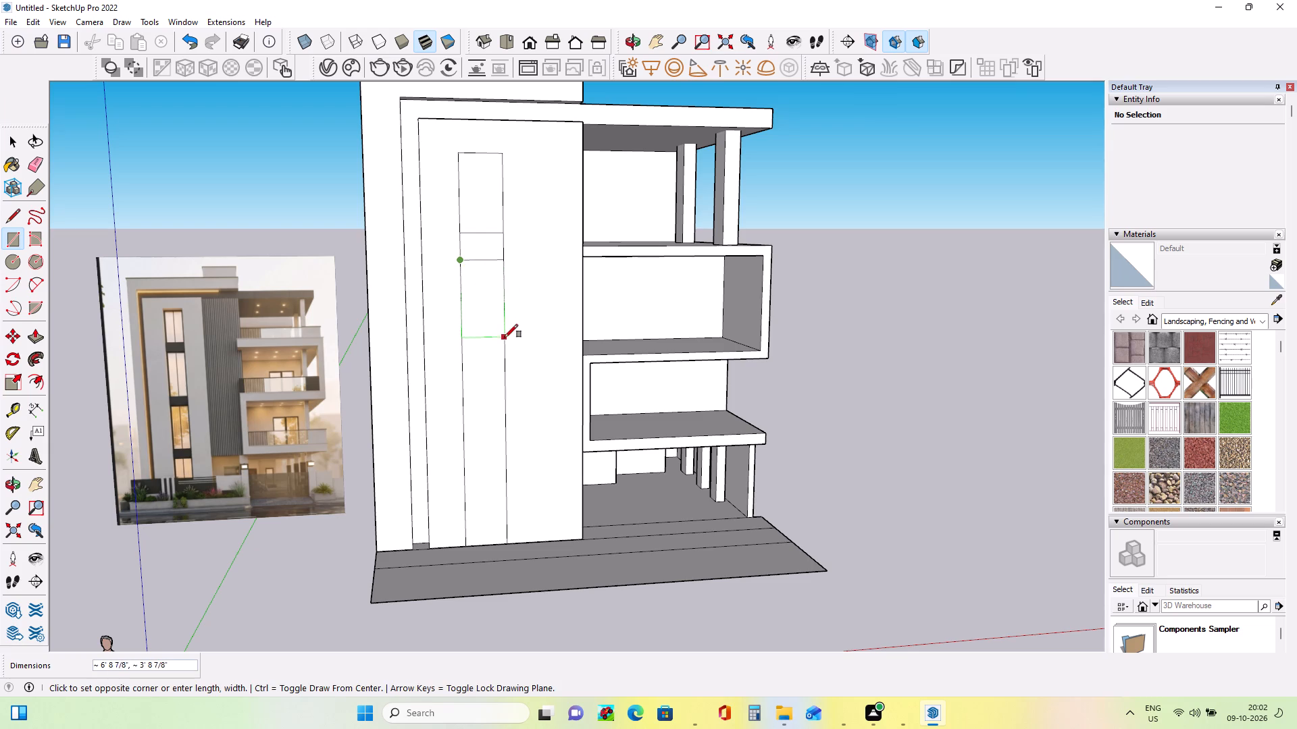
{"action": "left_click", "coordinate": [505, 344]}
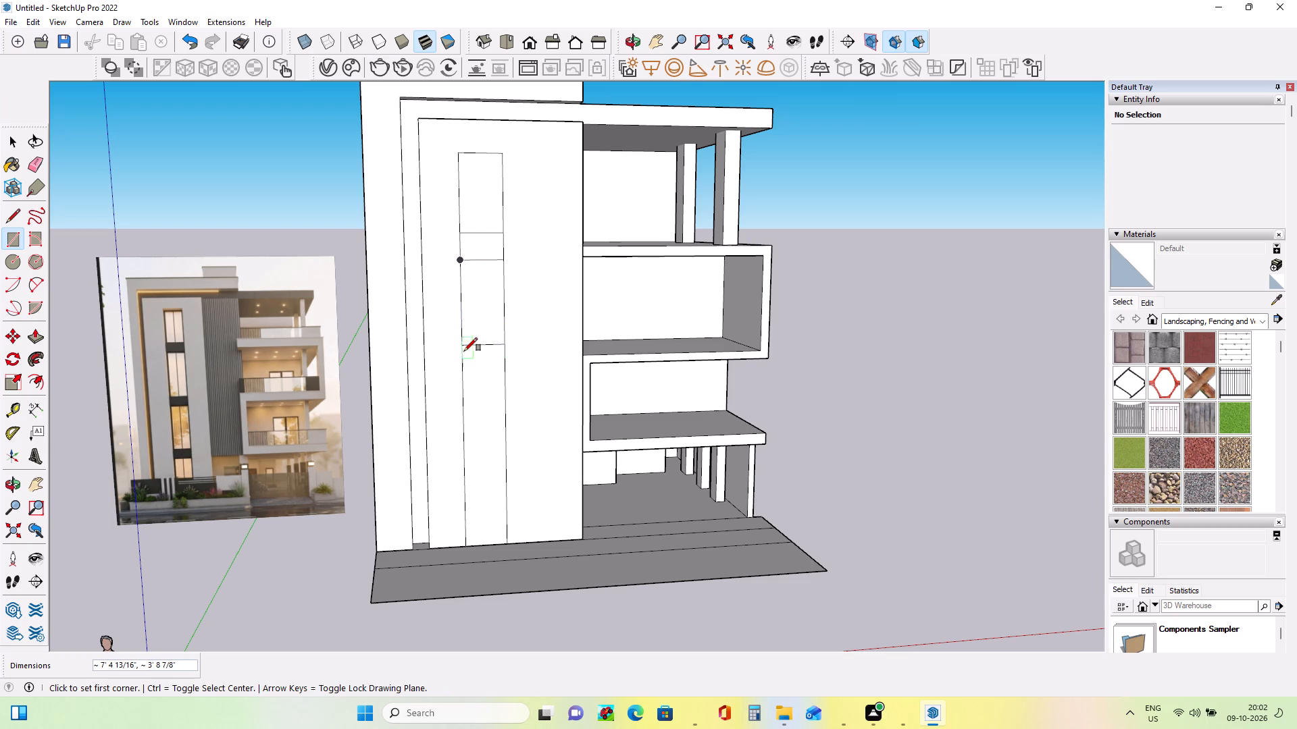
{"action": "left_click", "coordinate": [461, 348]}
{"action": "left_click", "coordinate": [507, 375]}
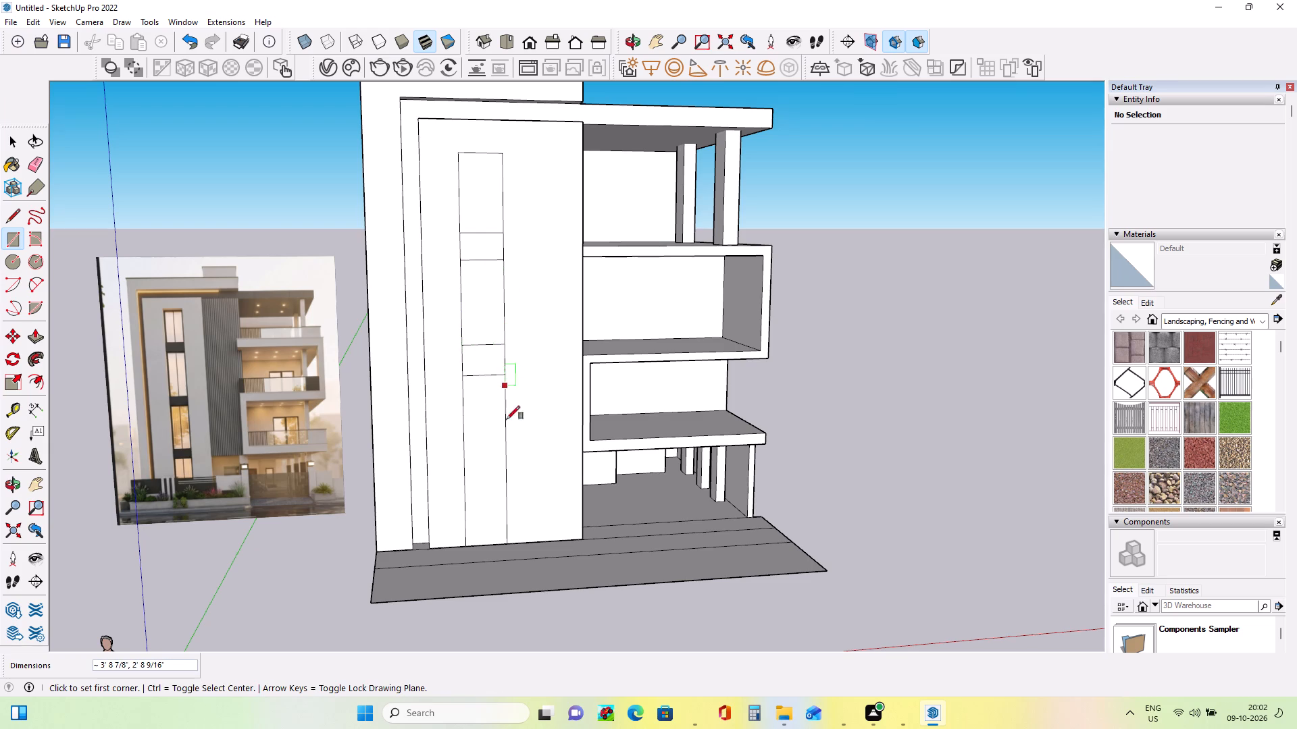
{"action": "left_click", "coordinate": [463, 379]}
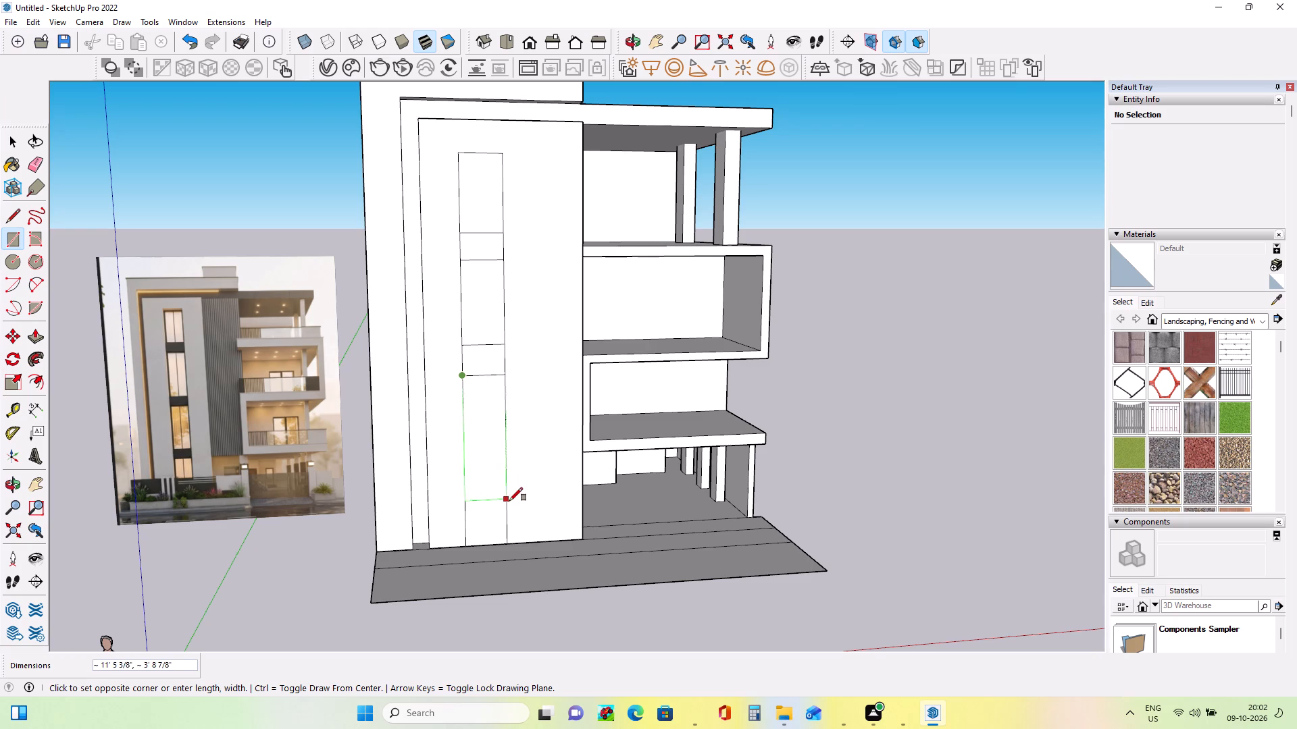
{"action": "left_click", "coordinate": [509, 503]}
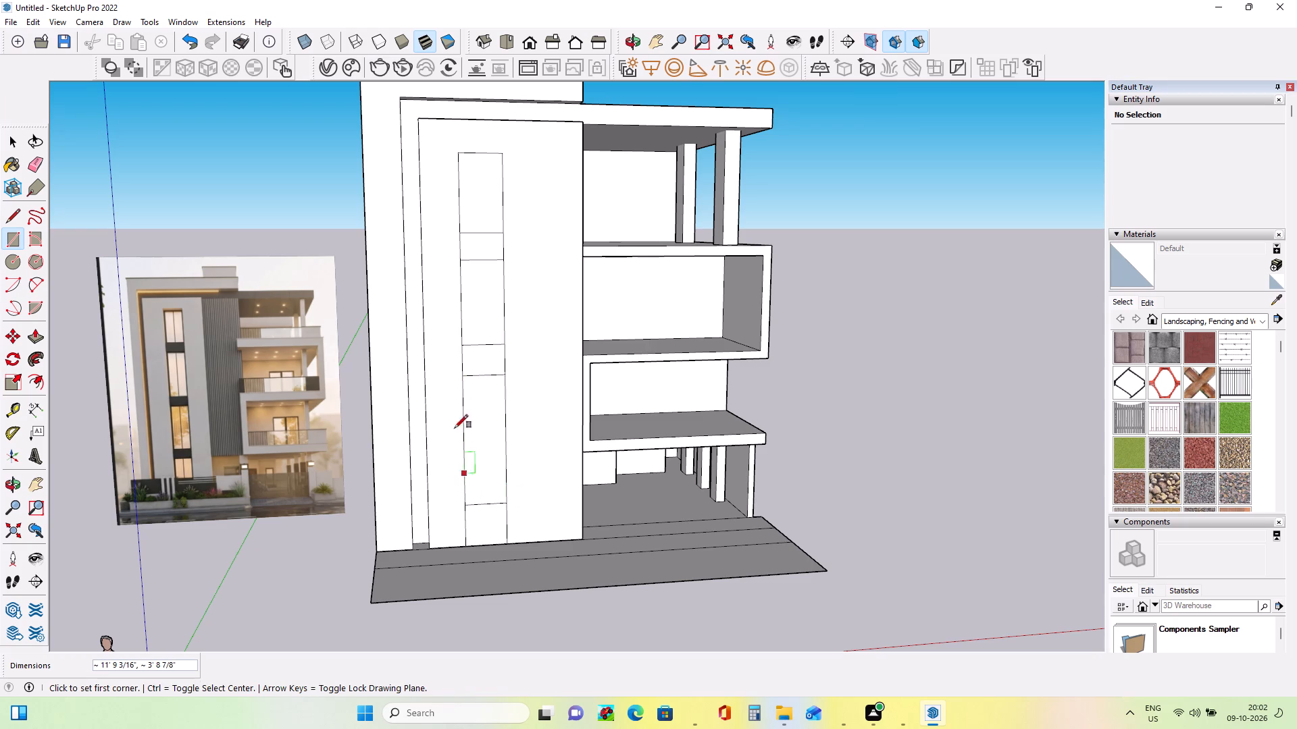
Recess the top two window panels of the strip with Push/Pull, the upper about 2' 2 7/16" and the second about 9 7/16" deep.
{"action": "middle_click_drag", "start_coordinate": [519, 410], "coordinate": [486, 413]}
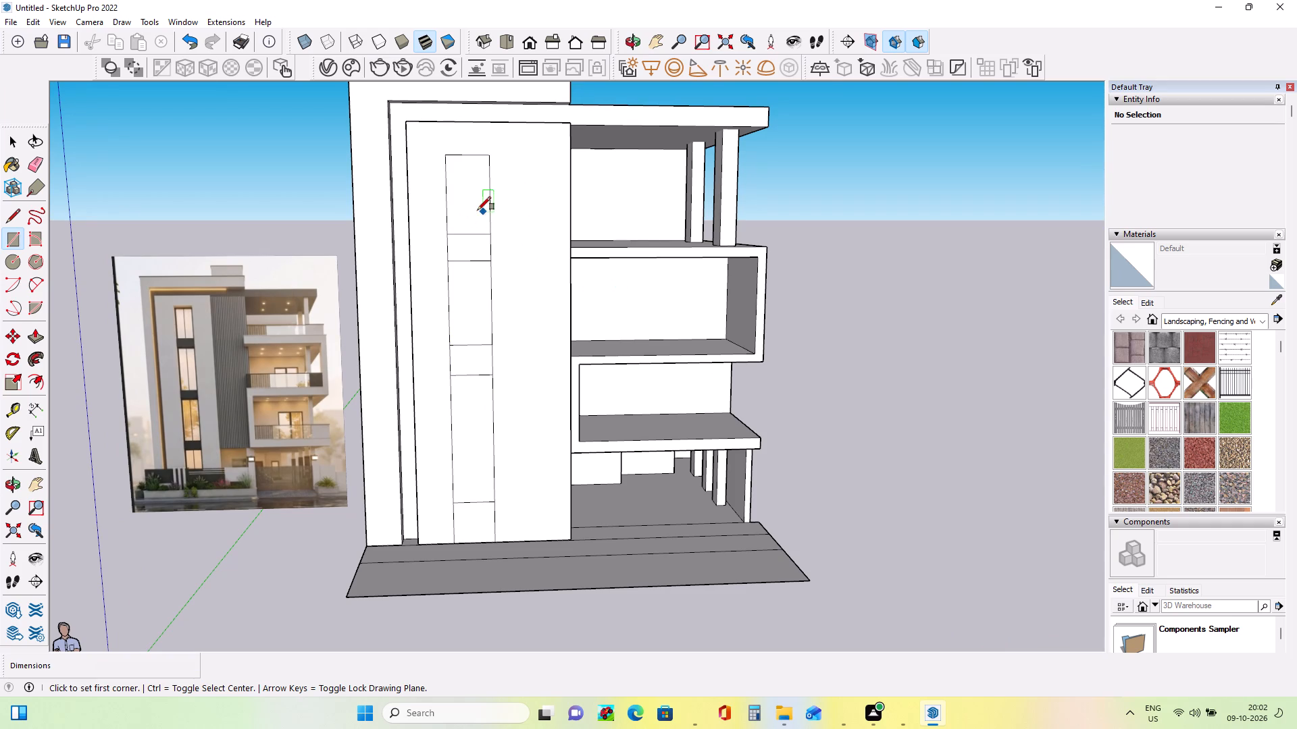
{"action": "scroll", "coordinate": [476, 210], "scroll_direction": "up", "scroll_amount": 2}
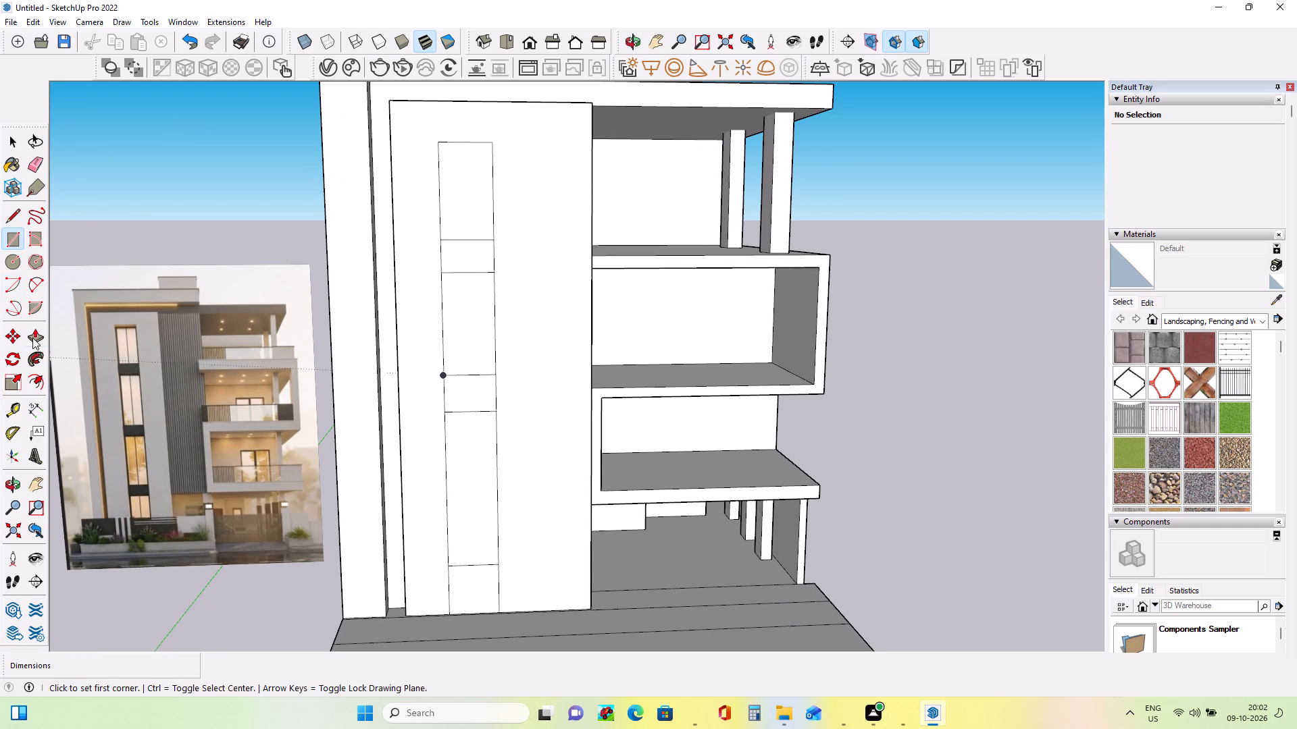
{"action": "left_click", "coordinate": [32, 337]}
{"action": "left_click", "coordinate": [456, 214]}
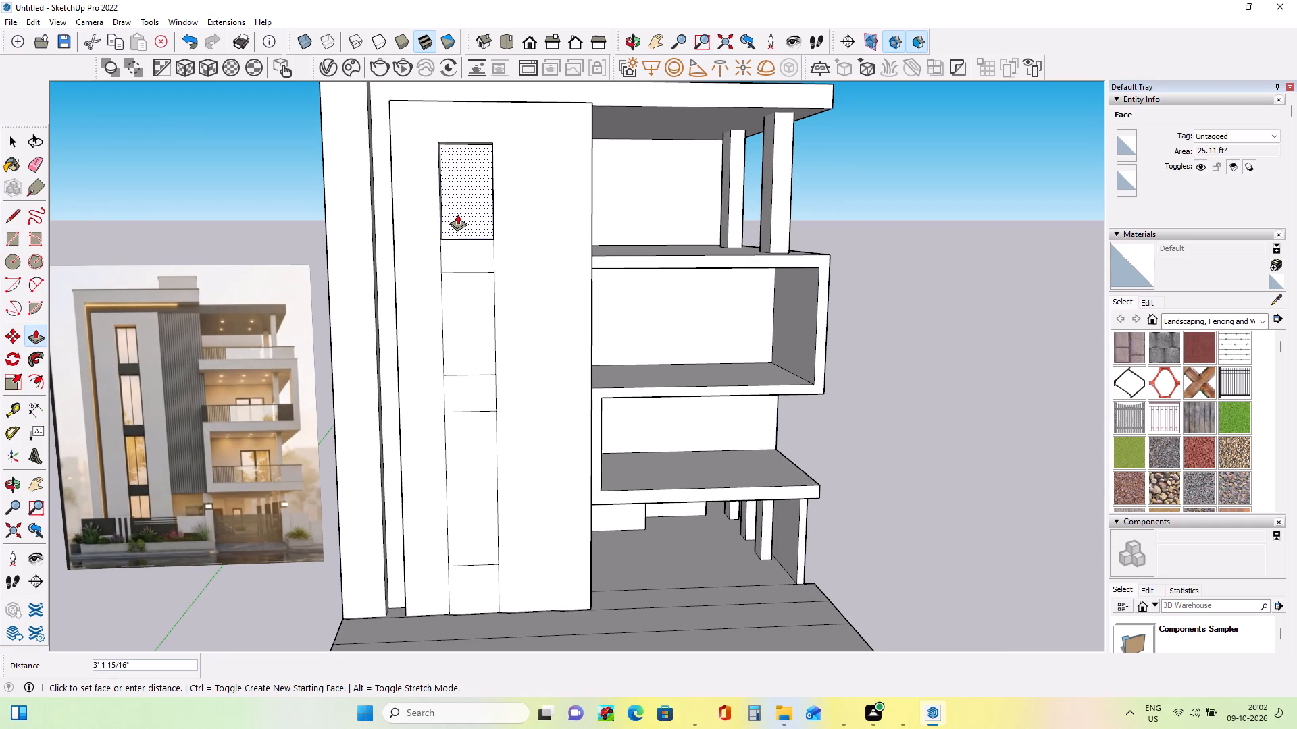
{"action": "left_click", "coordinate": [457, 214]}
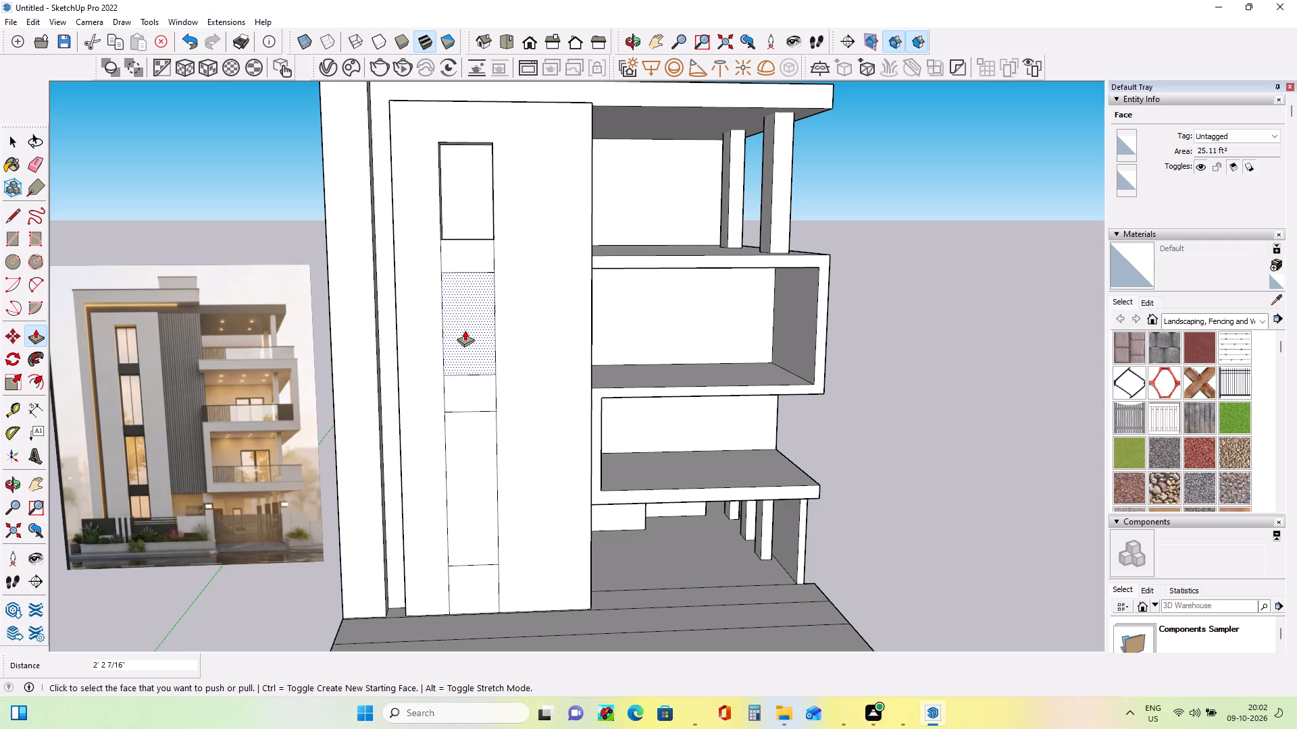
{"action": "left_click", "coordinate": [465, 330]}
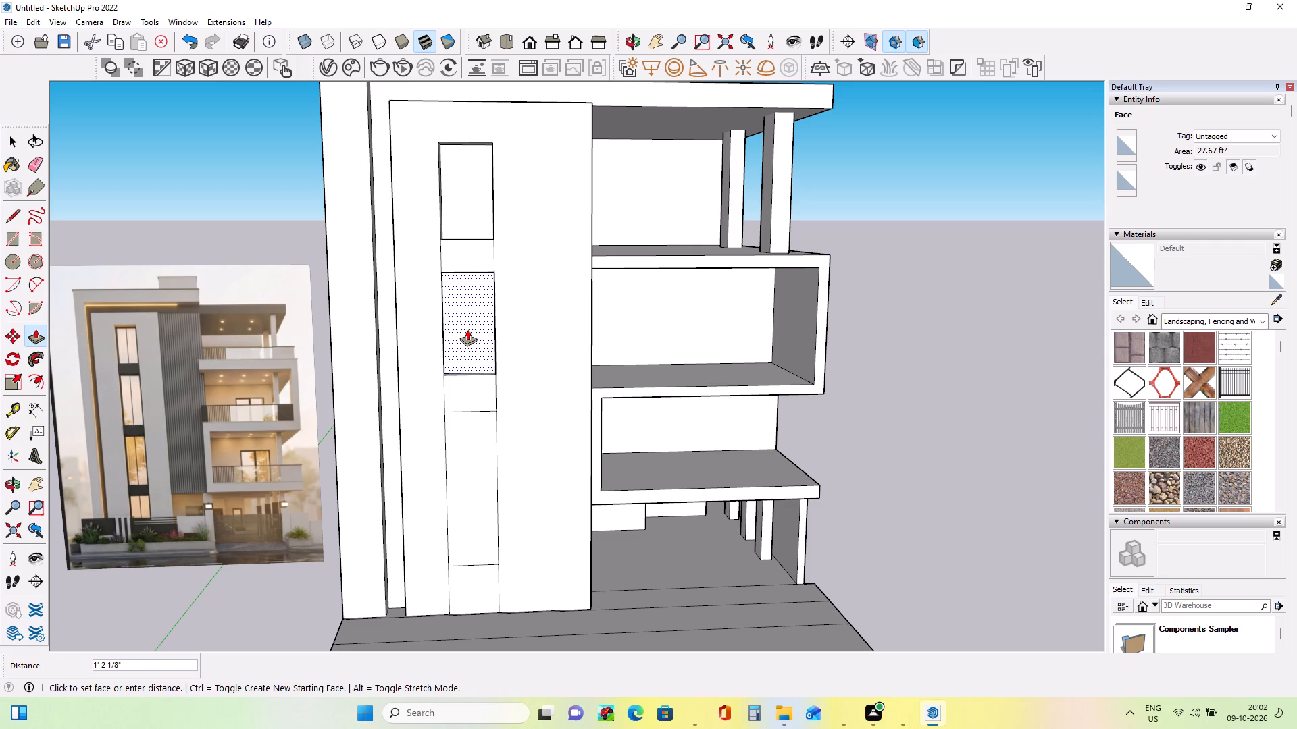
{"action": "left_click", "coordinate": [467, 329]}
Pull the two short bands above and below the second window panel outward from the tower's front face.
{"action": "scroll", "coordinate": [61, 431], "scroll_direction": "up", "scroll_amount": 8}
{"action": "scroll", "coordinate": [133, 419], "scroll_direction": "up", "scroll_amount": 3}
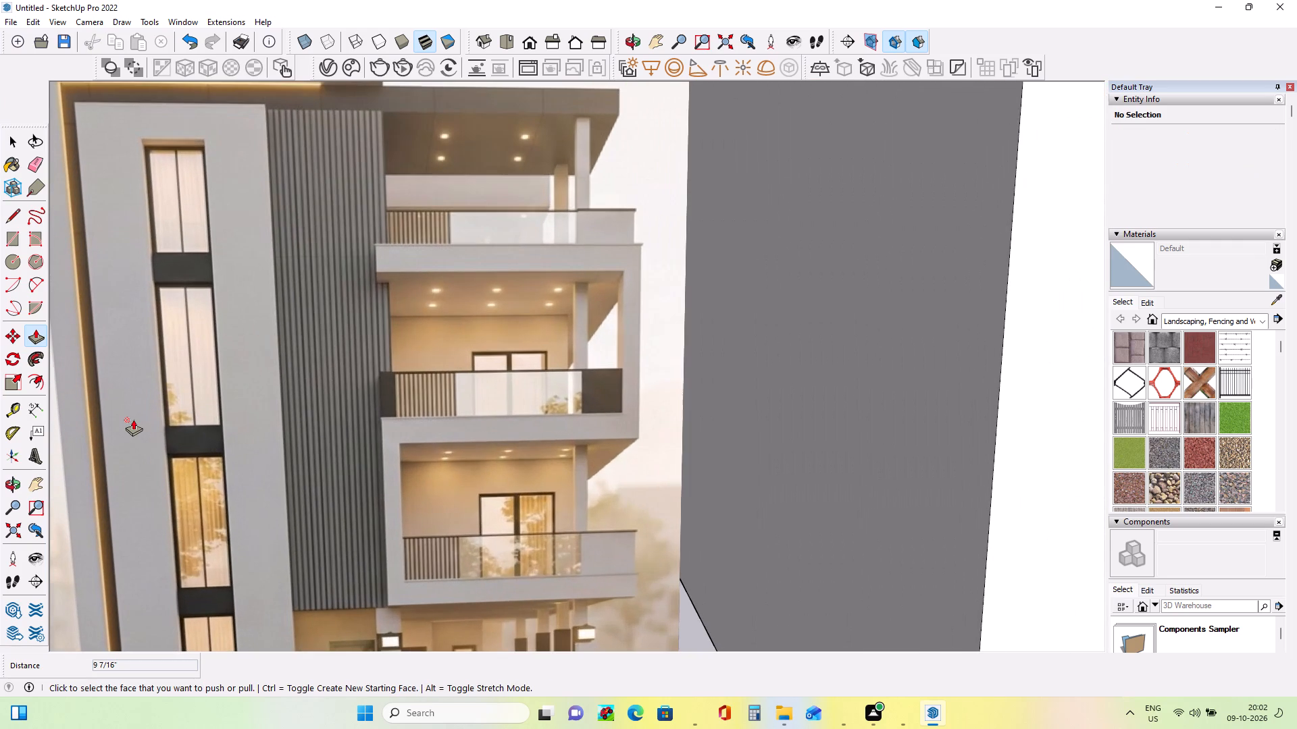
{"action": "scroll", "coordinate": [133, 419], "scroll_direction": "down", "scroll_amount": 8}
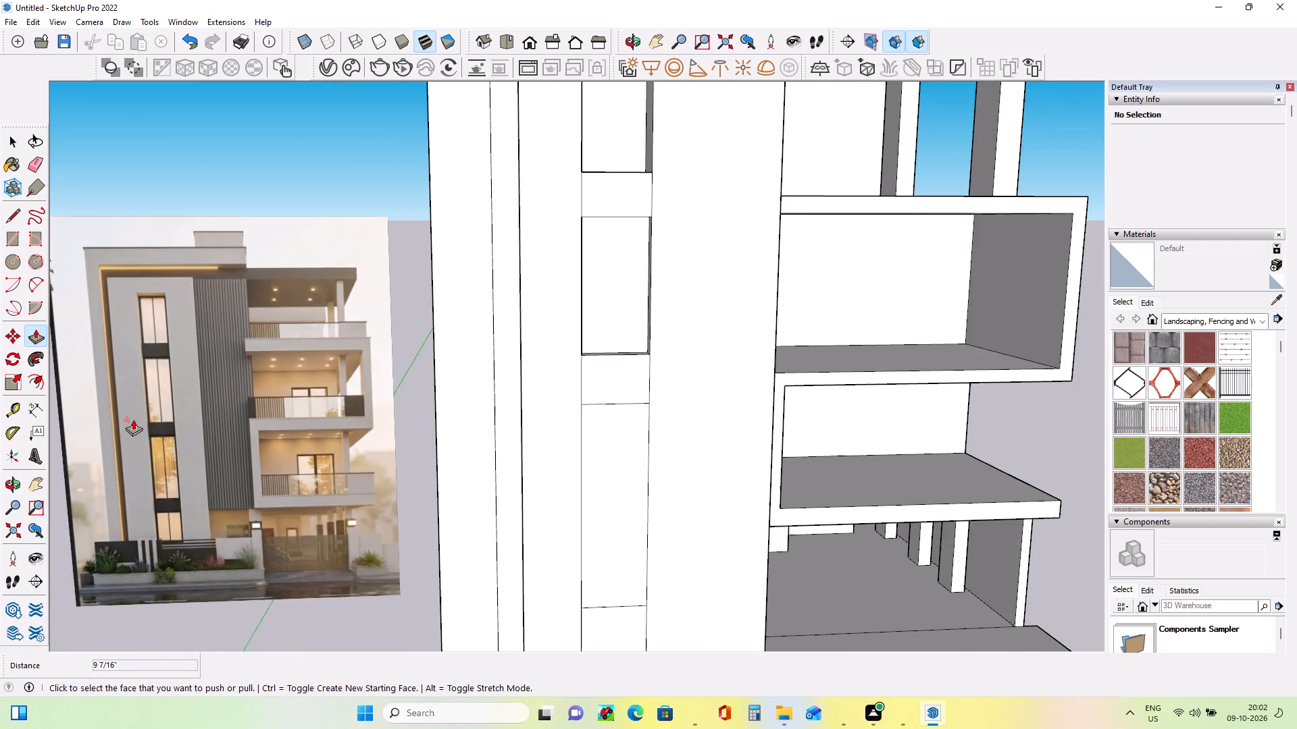
{"action": "scroll", "coordinate": [133, 419], "scroll_direction": "down", "scroll_amount": 4}
{"action": "left_click", "coordinate": [474, 248]}
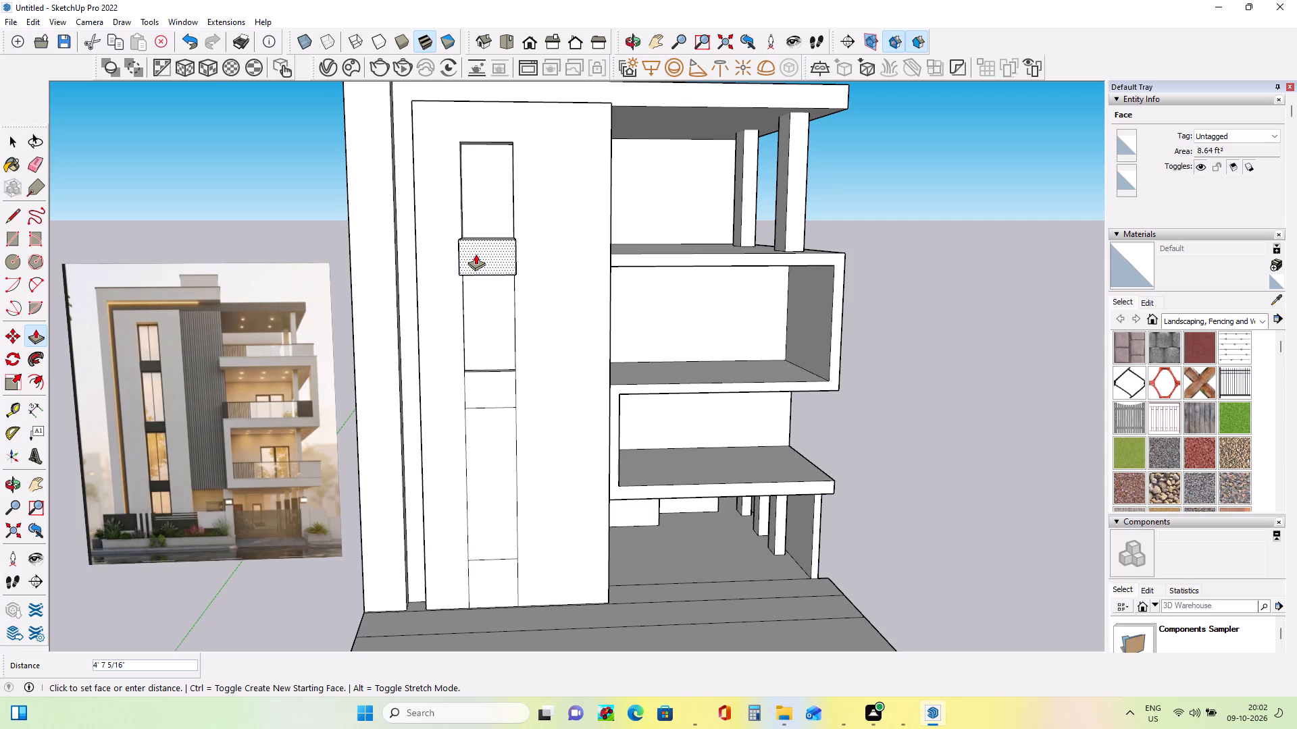
{"action": "left_click", "coordinate": [476, 250]}
{"action": "left_click", "coordinate": [497, 370]}
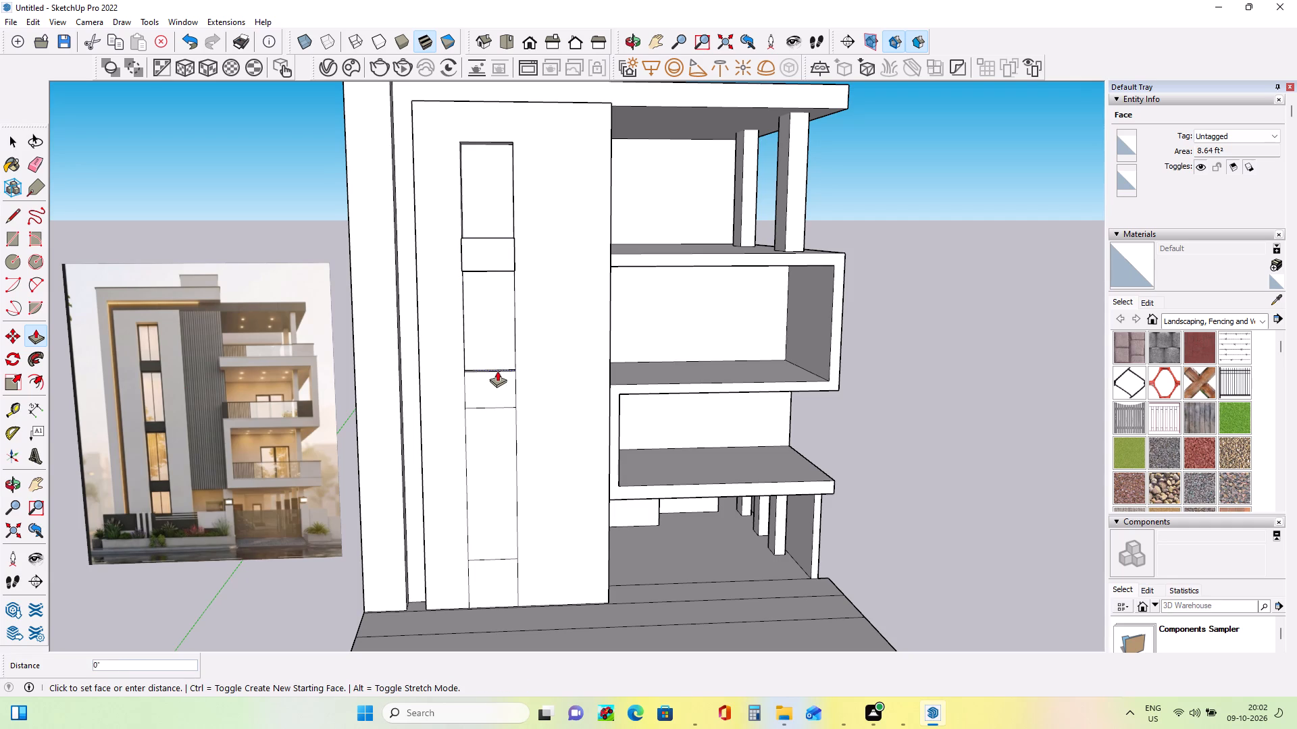
{"action": "key", "text": "Escape"}
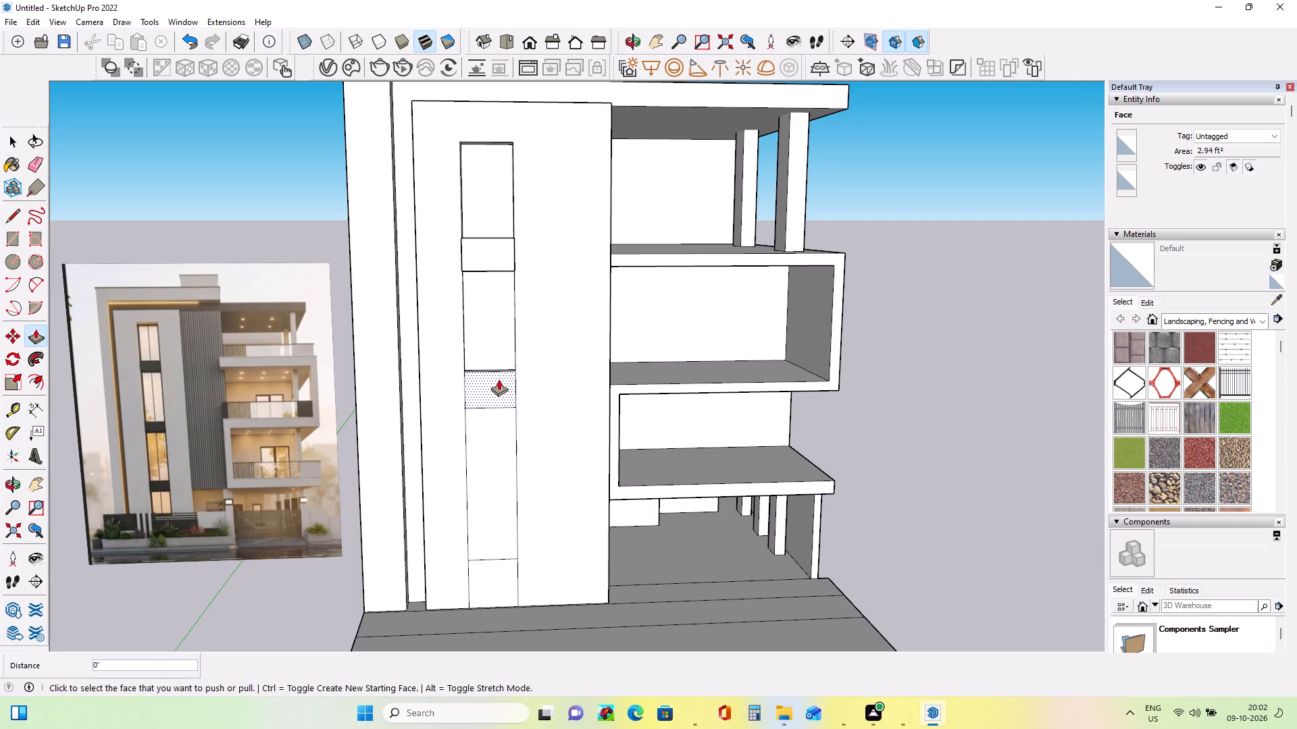
{"action": "left_click", "coordinate": [499, 379]}
{"action": "left_click", "coordinate": [498, 383]}
Push the tall window panel below the second band inward about 10 1/4".
{"action": "middle_click_drag", "start_coordinate": [499, 417], "coordinate": [542, 373]}
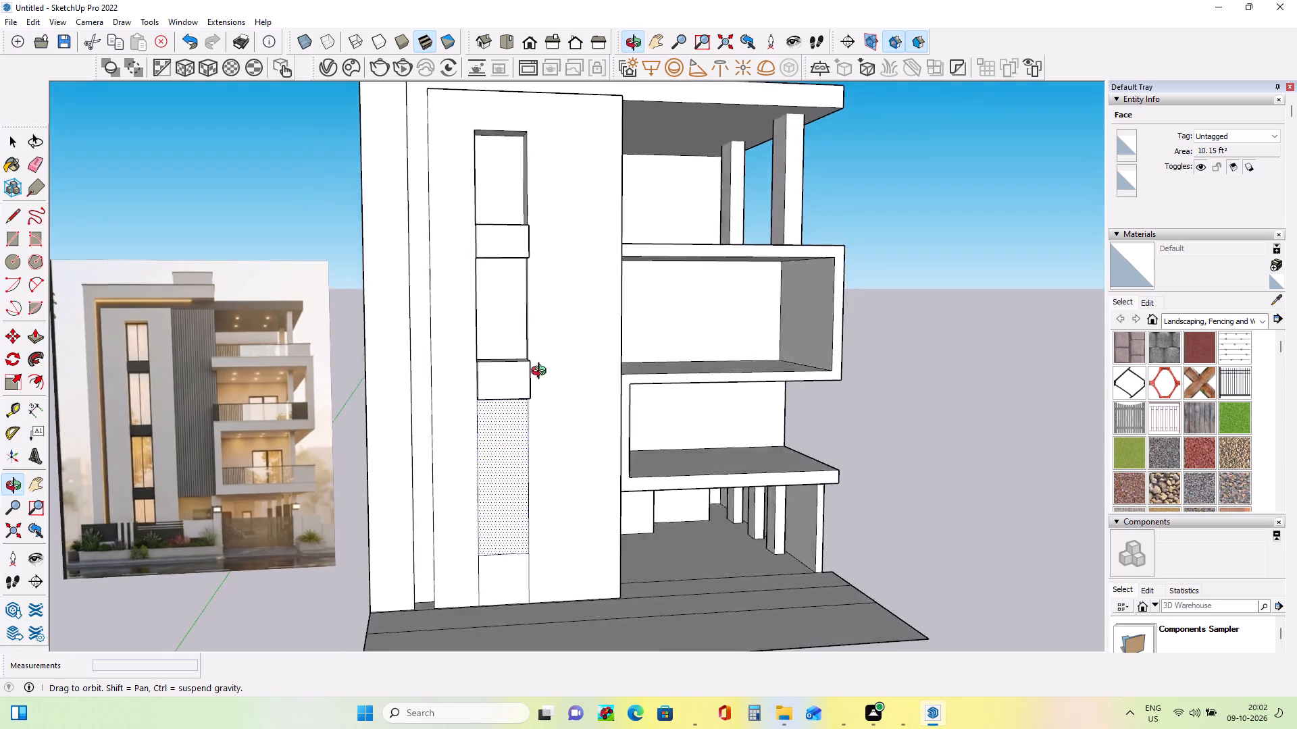
{"action": "middle_click_drag", "start_coordinate": [542, 373], "coordinate": [621, 336]}
{"action": "left_click", "coordinate": [551, 454]}
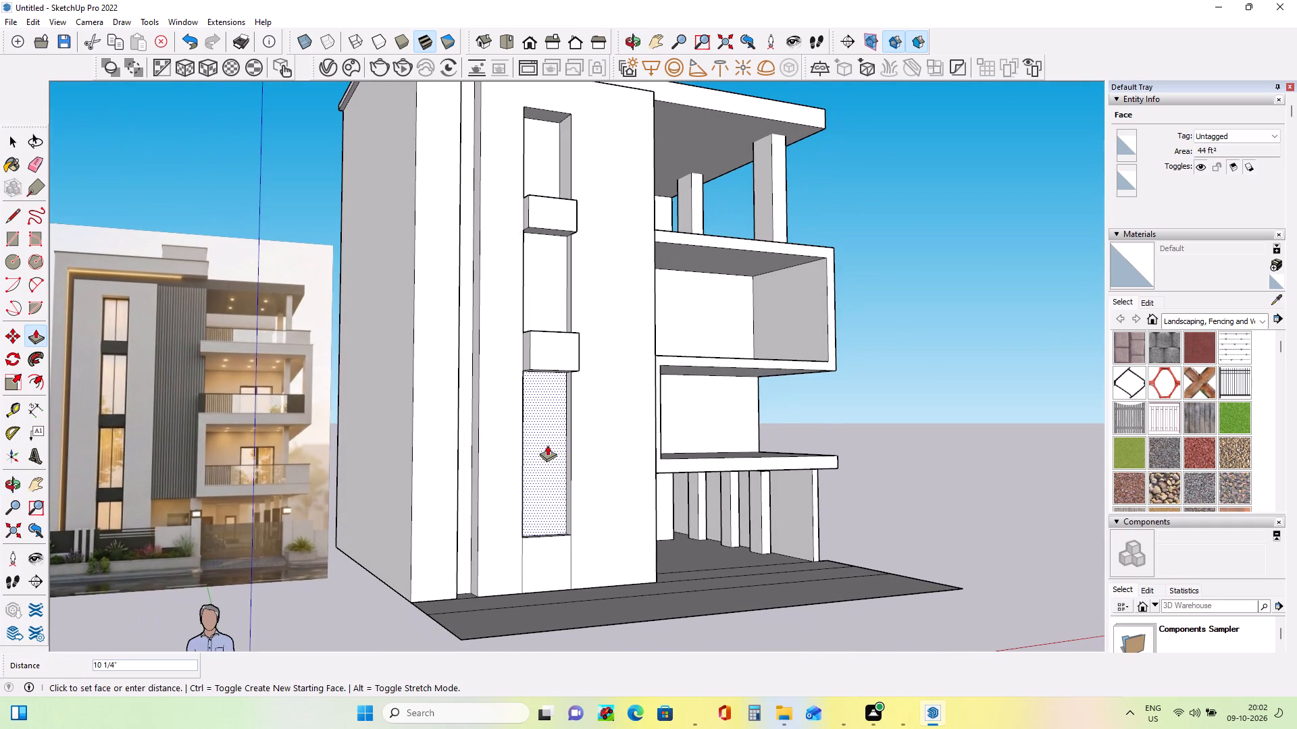
{"action": "left_click", "coordinate": [547, 445]}
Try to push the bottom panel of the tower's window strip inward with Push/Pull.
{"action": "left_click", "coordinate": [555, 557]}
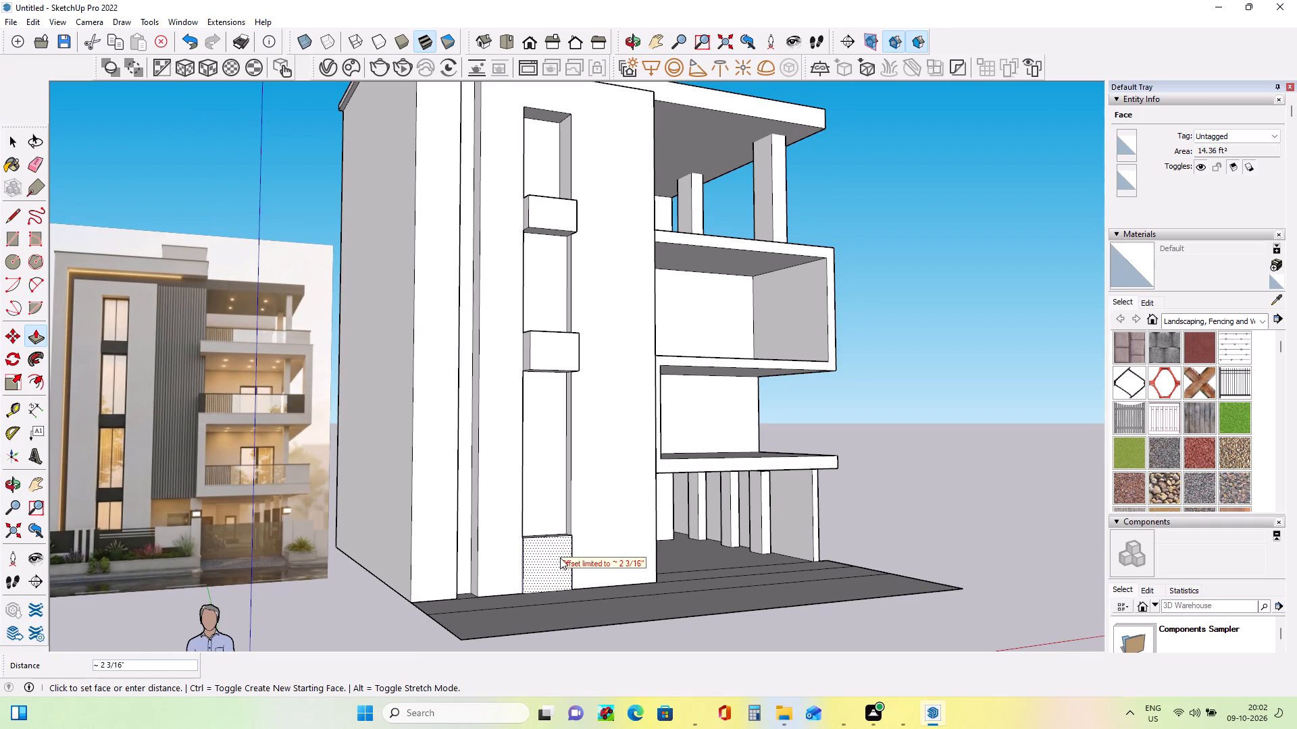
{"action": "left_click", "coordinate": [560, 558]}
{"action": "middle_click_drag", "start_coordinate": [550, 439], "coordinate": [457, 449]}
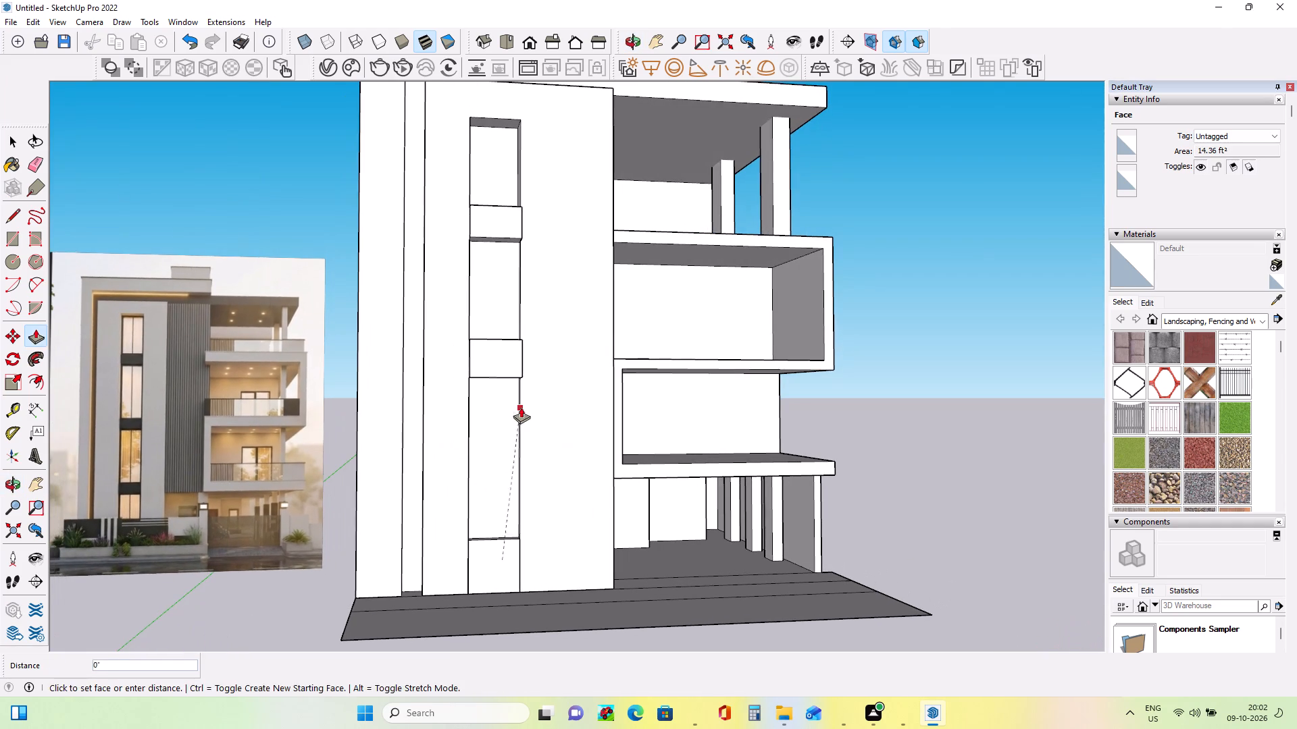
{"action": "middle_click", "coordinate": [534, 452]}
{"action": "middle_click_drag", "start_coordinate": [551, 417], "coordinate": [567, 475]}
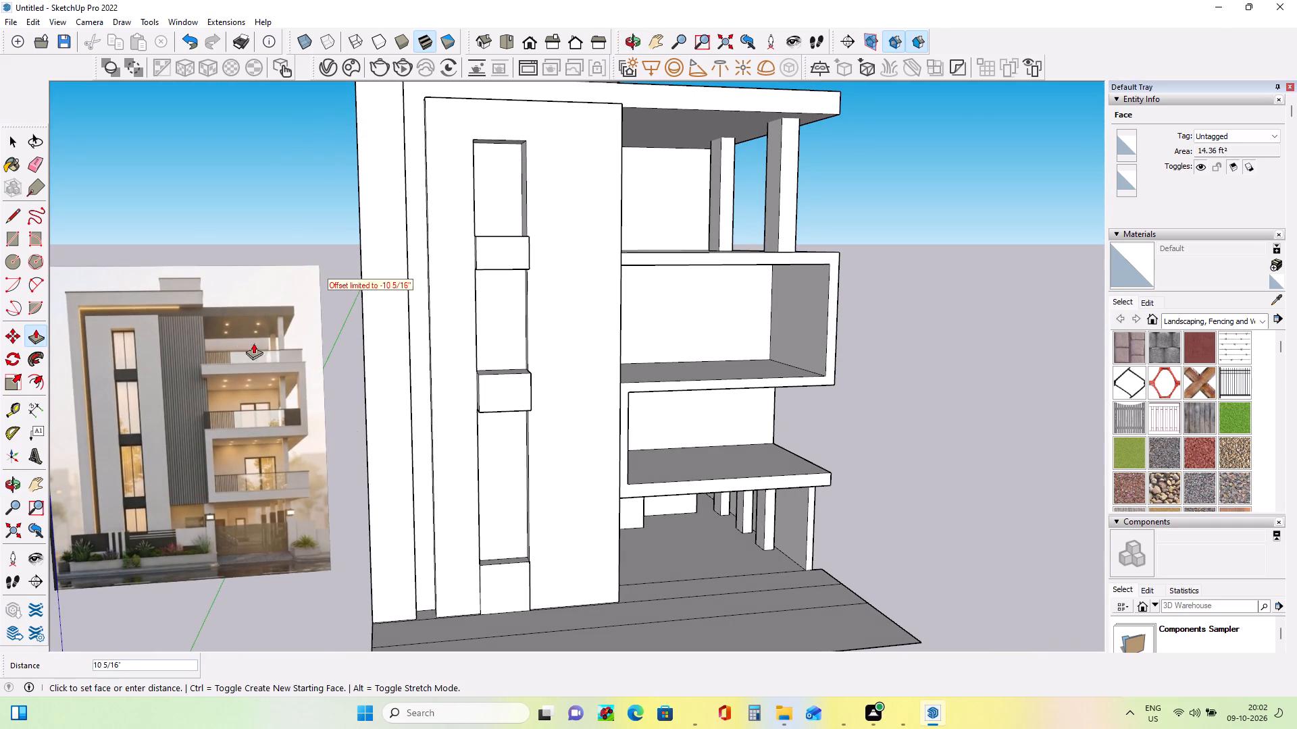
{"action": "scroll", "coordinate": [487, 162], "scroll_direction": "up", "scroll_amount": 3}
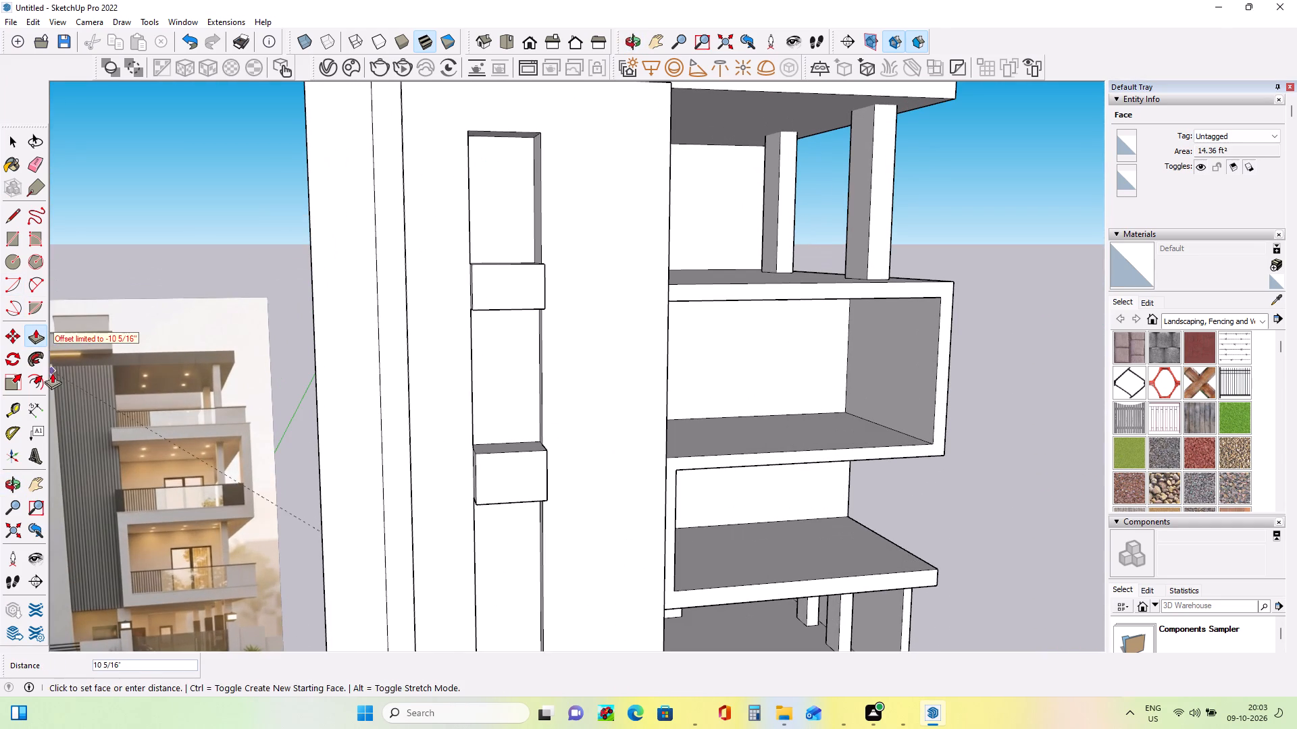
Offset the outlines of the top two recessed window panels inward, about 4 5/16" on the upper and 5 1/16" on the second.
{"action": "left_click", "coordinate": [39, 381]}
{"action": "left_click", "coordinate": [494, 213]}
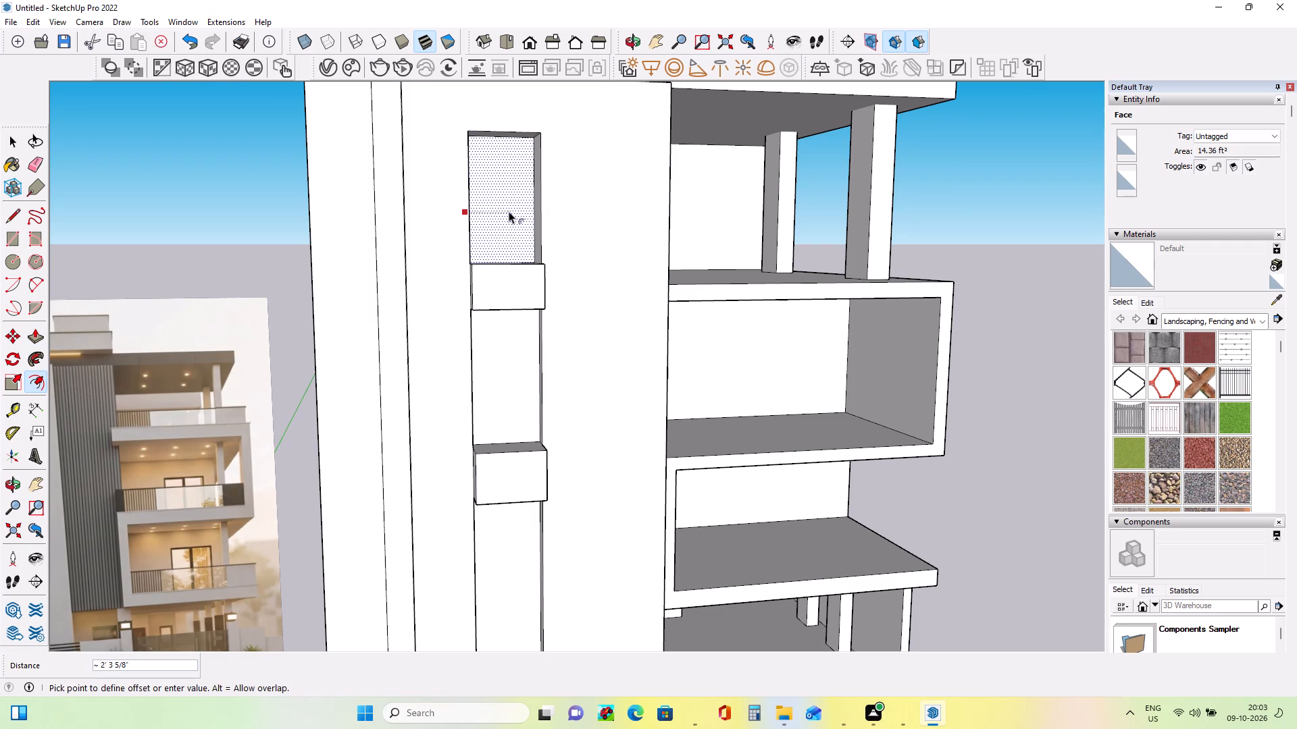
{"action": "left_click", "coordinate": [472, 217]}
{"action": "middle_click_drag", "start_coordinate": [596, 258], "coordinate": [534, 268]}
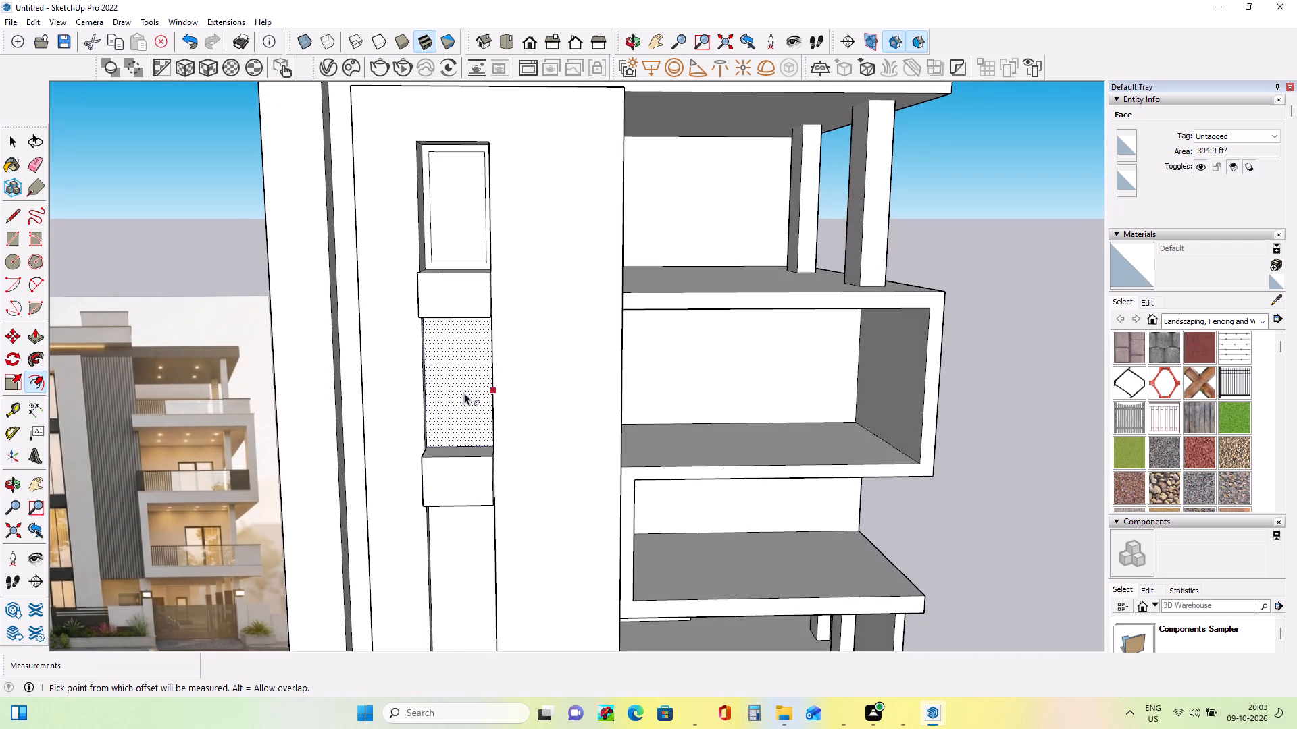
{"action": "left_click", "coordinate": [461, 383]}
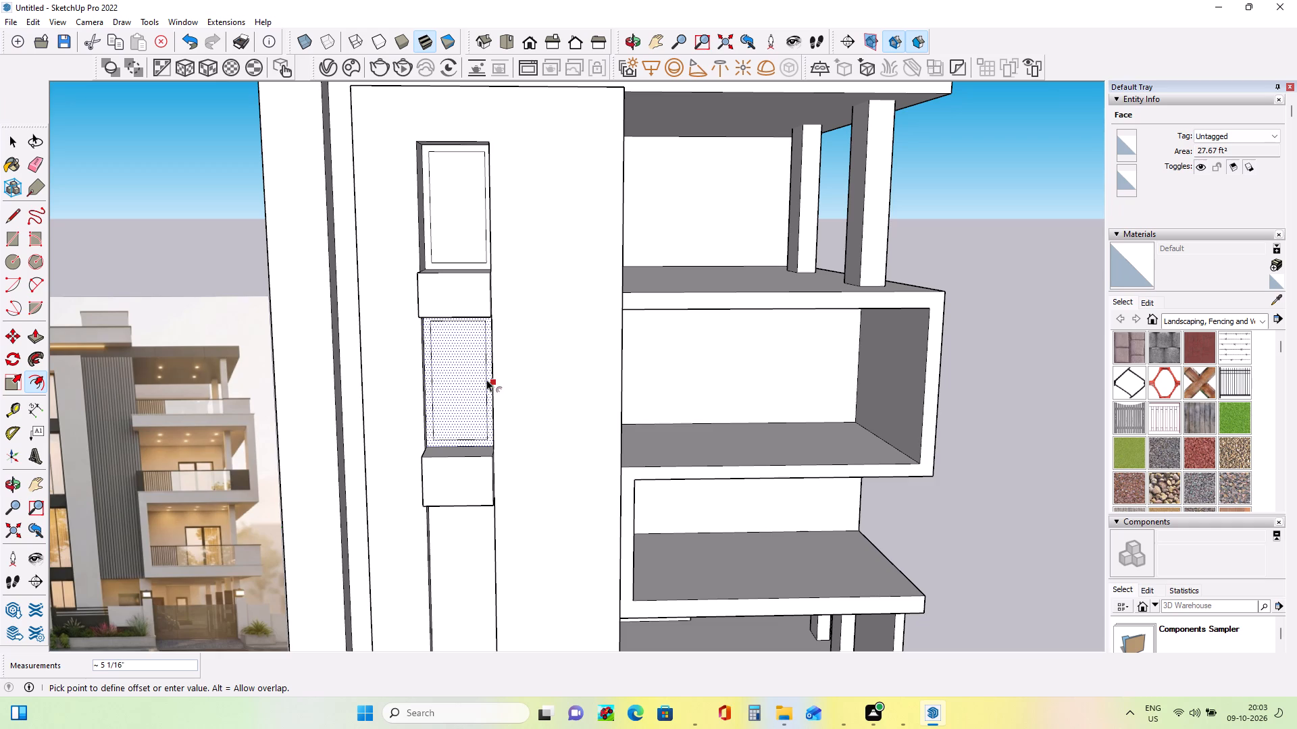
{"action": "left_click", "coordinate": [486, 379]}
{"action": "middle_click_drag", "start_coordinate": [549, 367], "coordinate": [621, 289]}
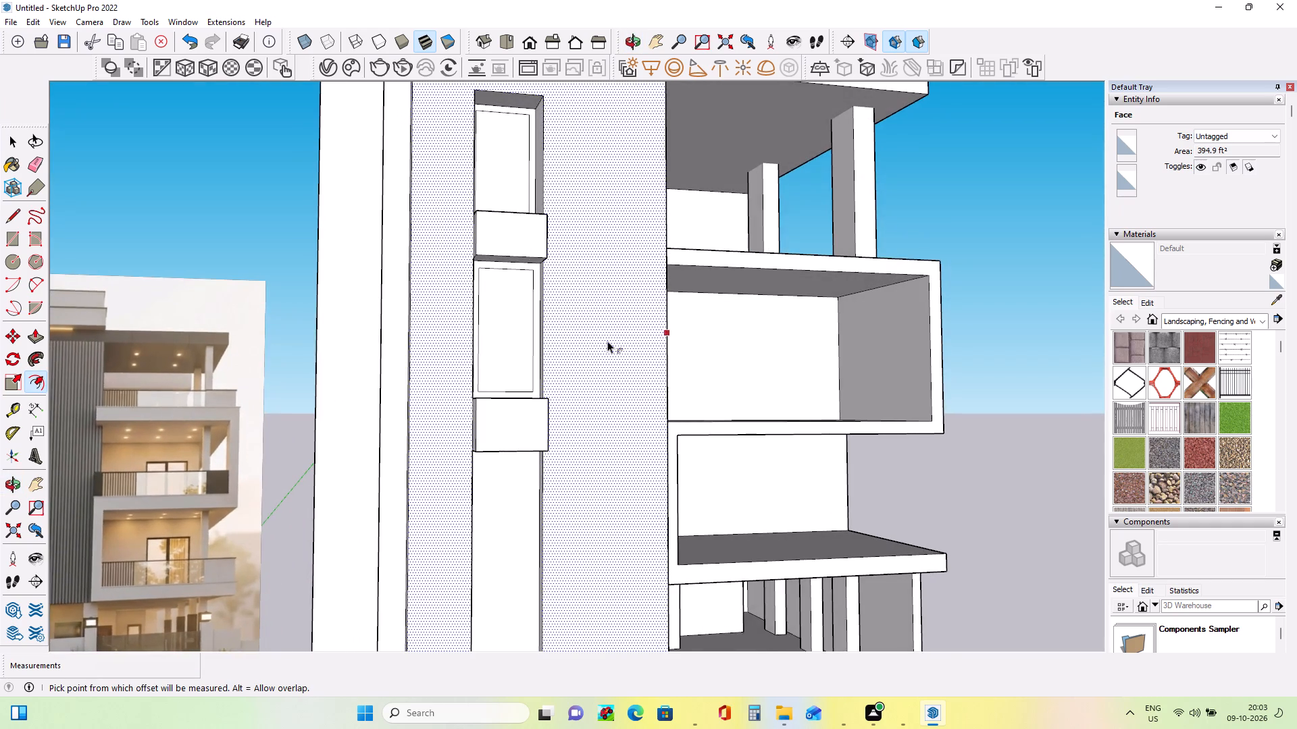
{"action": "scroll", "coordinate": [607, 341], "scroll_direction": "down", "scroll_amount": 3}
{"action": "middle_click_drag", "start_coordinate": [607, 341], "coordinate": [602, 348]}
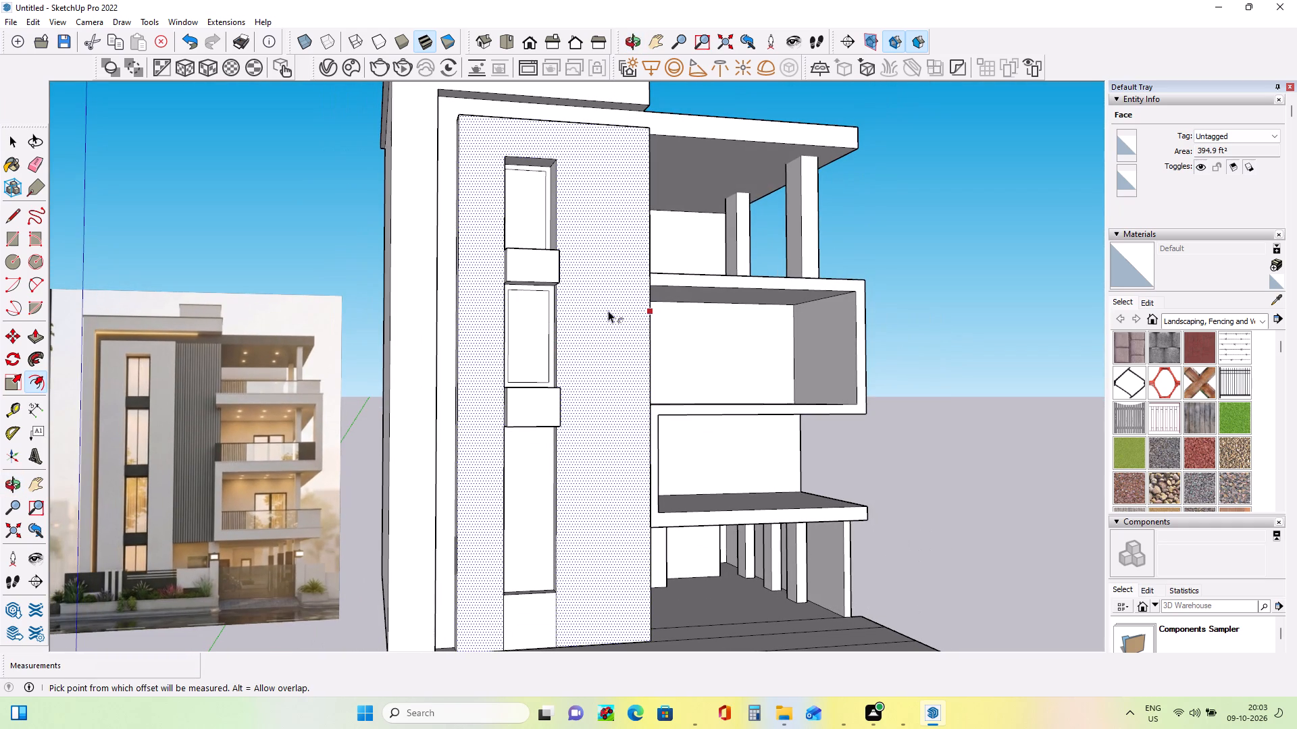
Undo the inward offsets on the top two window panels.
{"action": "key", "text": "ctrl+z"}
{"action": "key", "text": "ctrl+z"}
Offset the outlines of the three recessed window panels inward, about 5 1/16" on the top, 4 3/4" on the second and 4 1/16" on the tall one.
{"action": "middle_click_drag", "start_coordinate": [586, 243], "coordinate": [522, 288]}
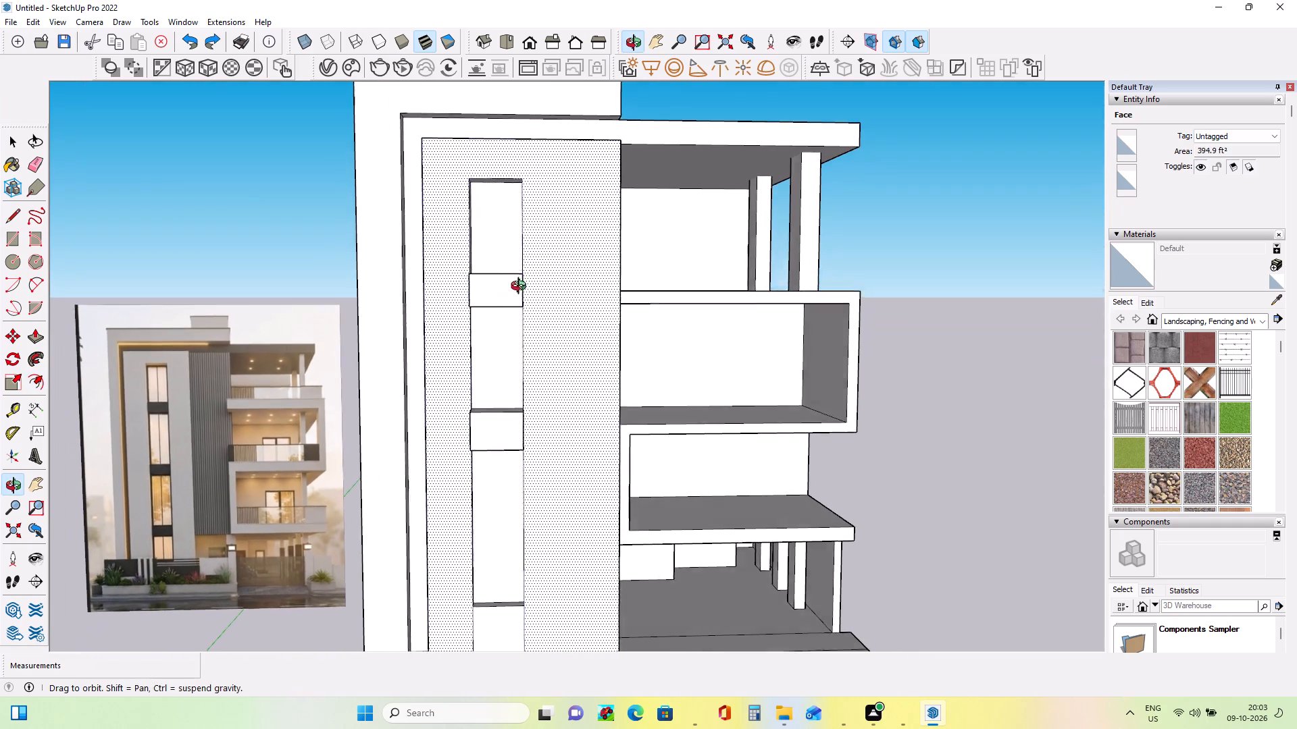
{"action": "middle_click_drag", "start_coordinate": [522, 288], "coordinate": [522, 288]}
{"action": "left_click", "coordinate": [497, 230]}
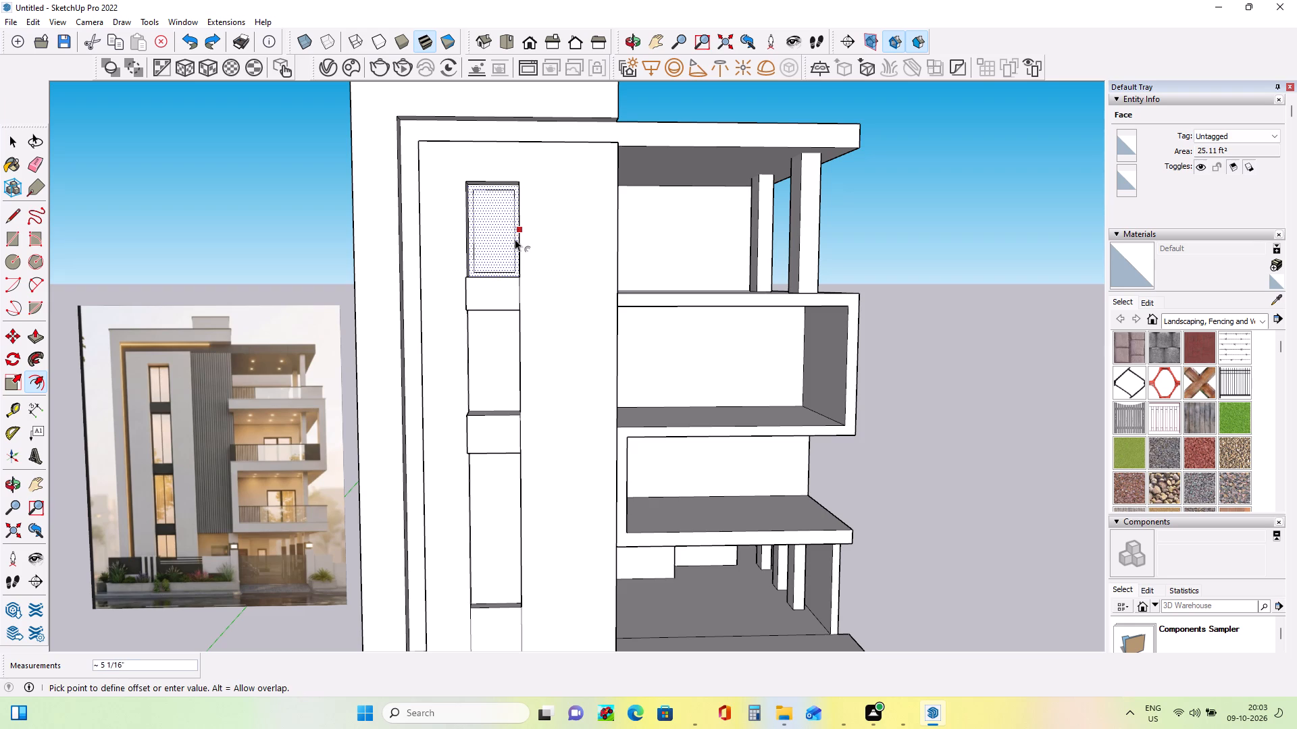
{"action": "left_click", "coordinate": [515, 239]}
{"action": "left_click", "coordinate": [496, 358]}
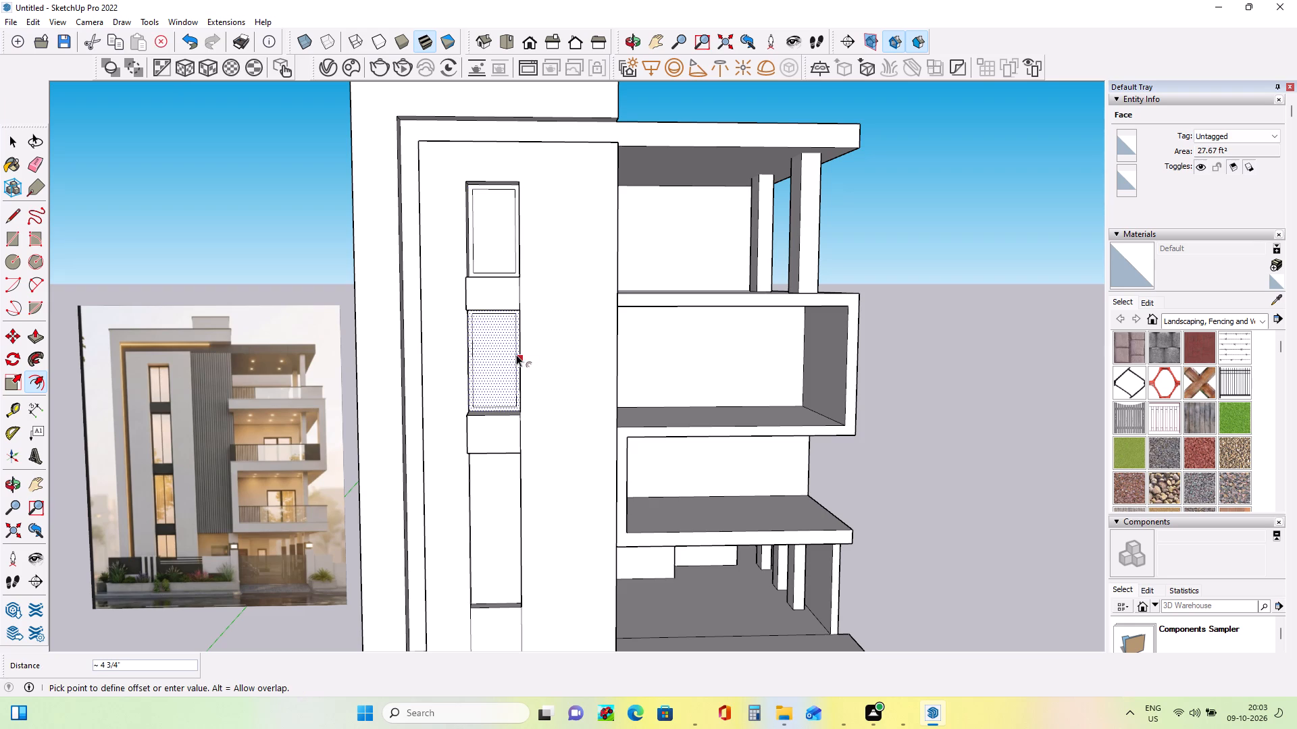
{"action": "left_click", "coordinate": [516, 354]}
{"action": "scroll", "coordinate": [503, 437], "scroll_direction": "down", "scroll_amount": 3}
{"action": "middle_click_drag", "start_coordinate": [519, 460], "coordinate": [532, 363]}
{"action": "scroll", "coordinate": [496, 485], "scroll_direction": "up", "scroll_amount": 3}
{"action": "left_click", "coordinate": [501, 462]}
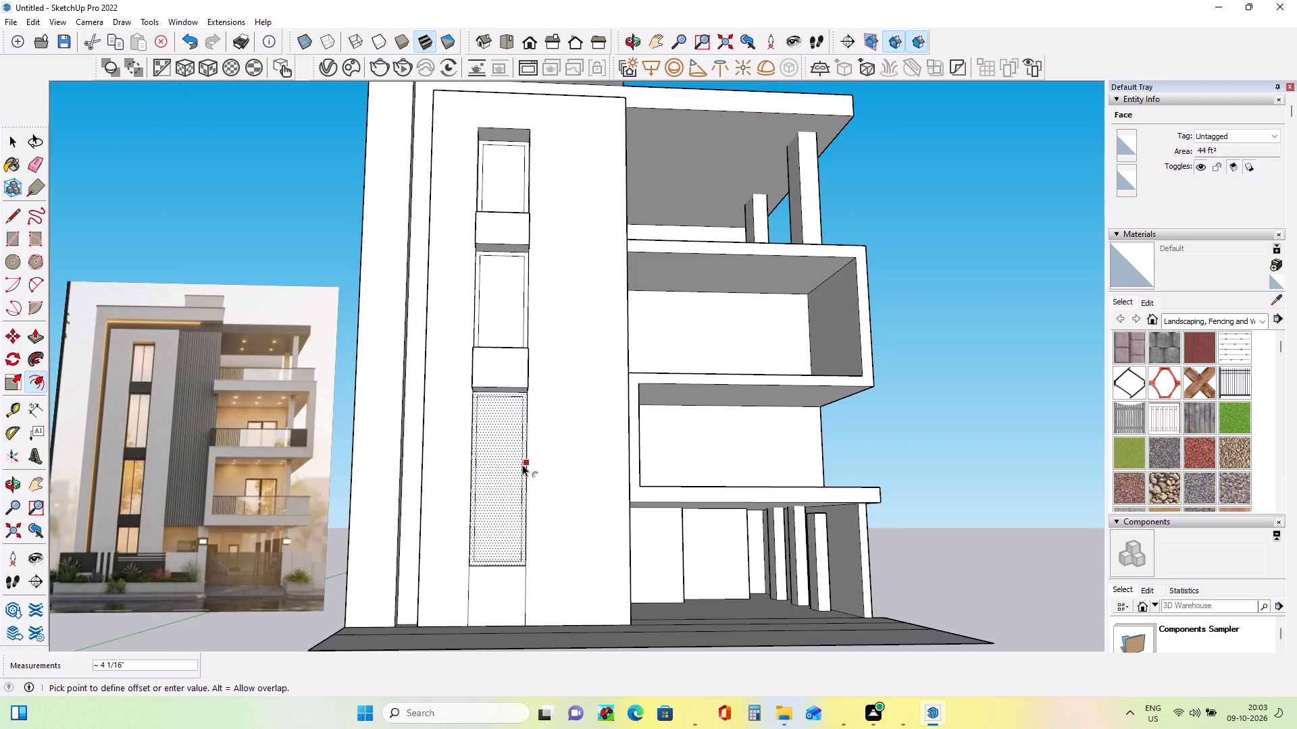
{"action": "left_click", "coordinate": [522, 464]}
Draw a rectangle about 4' 5 7/8" by 29' 5 3/16" on the tower's front face, along its balcony-side edge from the top edge down.
{"action": "middle_click_drag", "start_coordinate": [574, 497], "coordinate": [575, 502]}
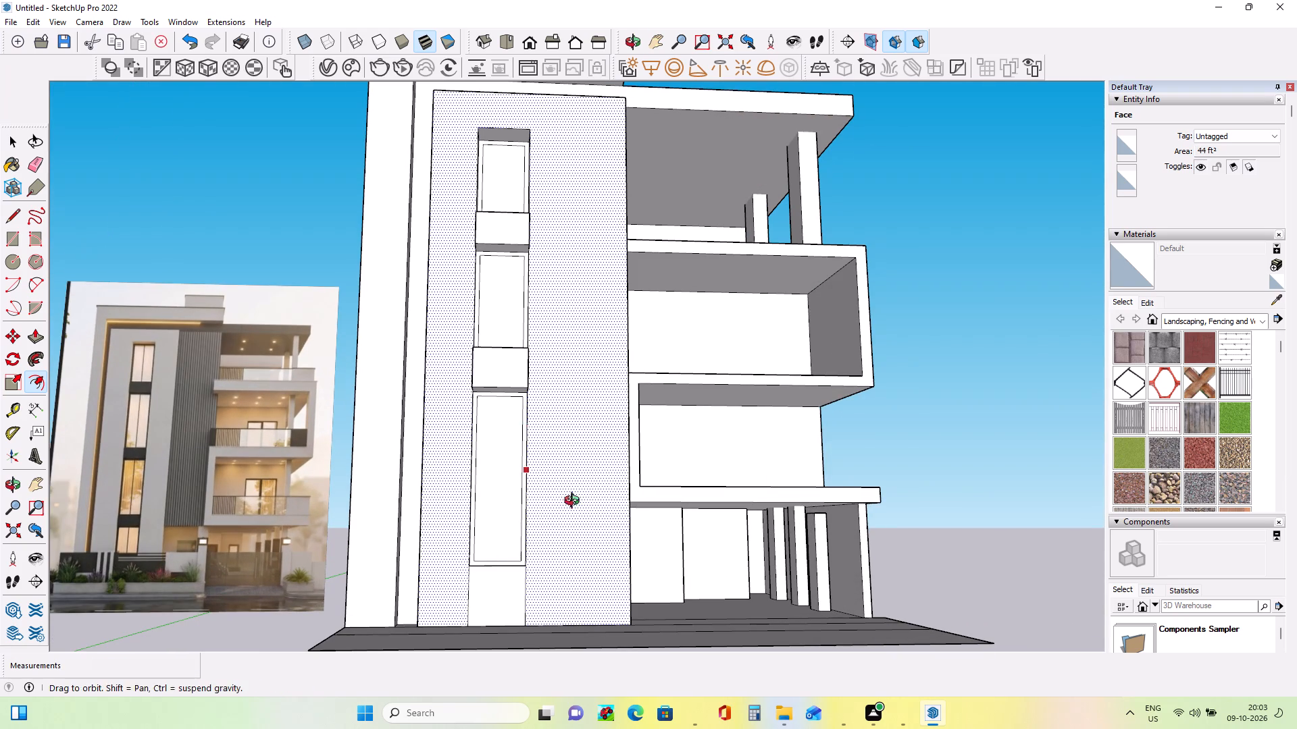
{"action": "middle_click_drag", "start_coordinate": [575, 502], "coordinate": [571, 529]}
{"action": "middle_click_drag", "start_coordinate": [568, 454], "coordinate": [544, 511]}
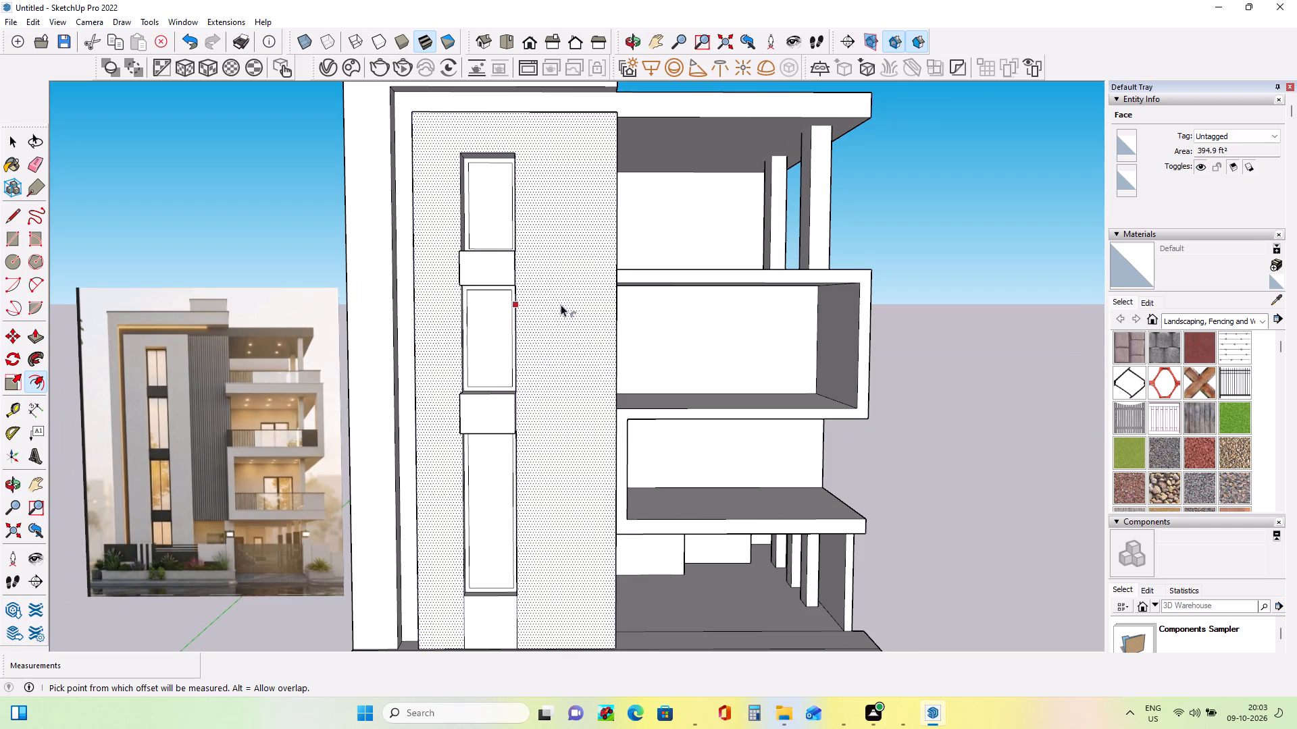
{"action": "middle_click_drag", "start_coordinate": [565, 318], "coordinate": [579, 358]}
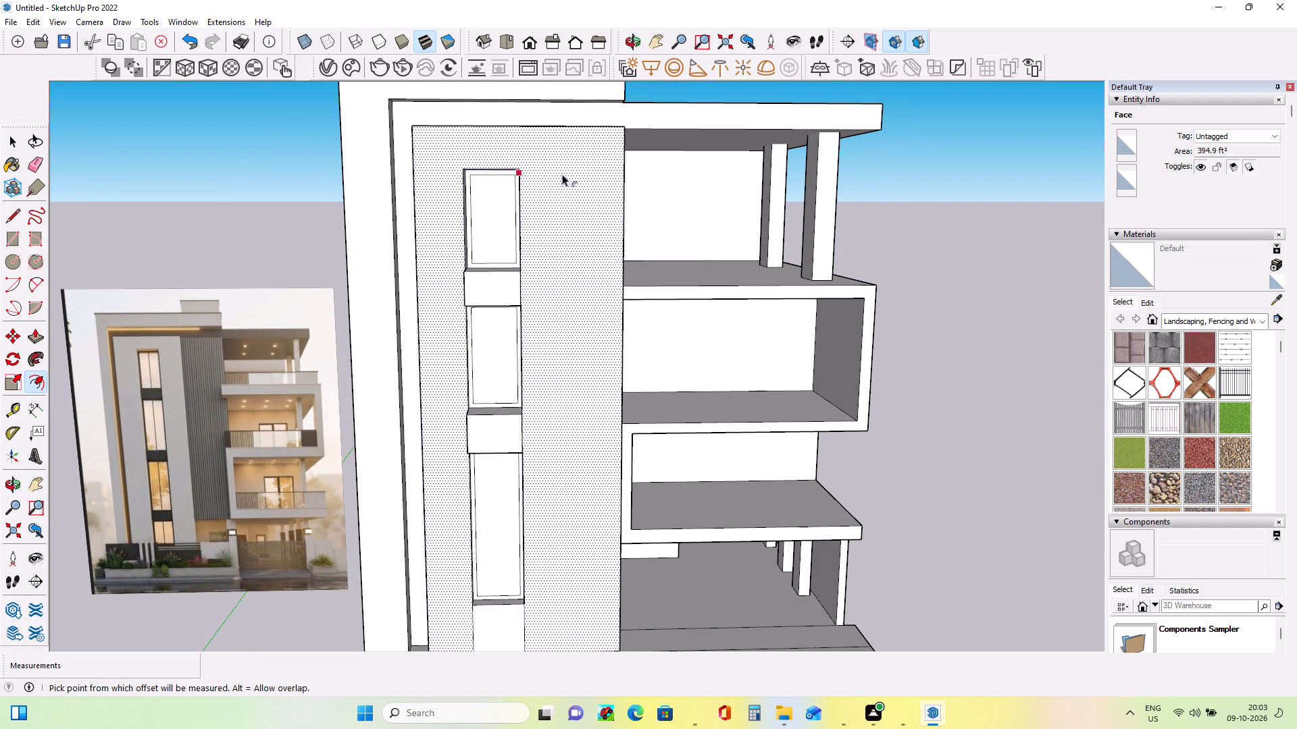
{"action": "scroll", "coordinate": [576, 184], "scroll_direction": "up", "scroll_amount": 2}
{"action": "middle_click_drag", "start_coordinate": [594, 223], "coordinate": [605, 274]}
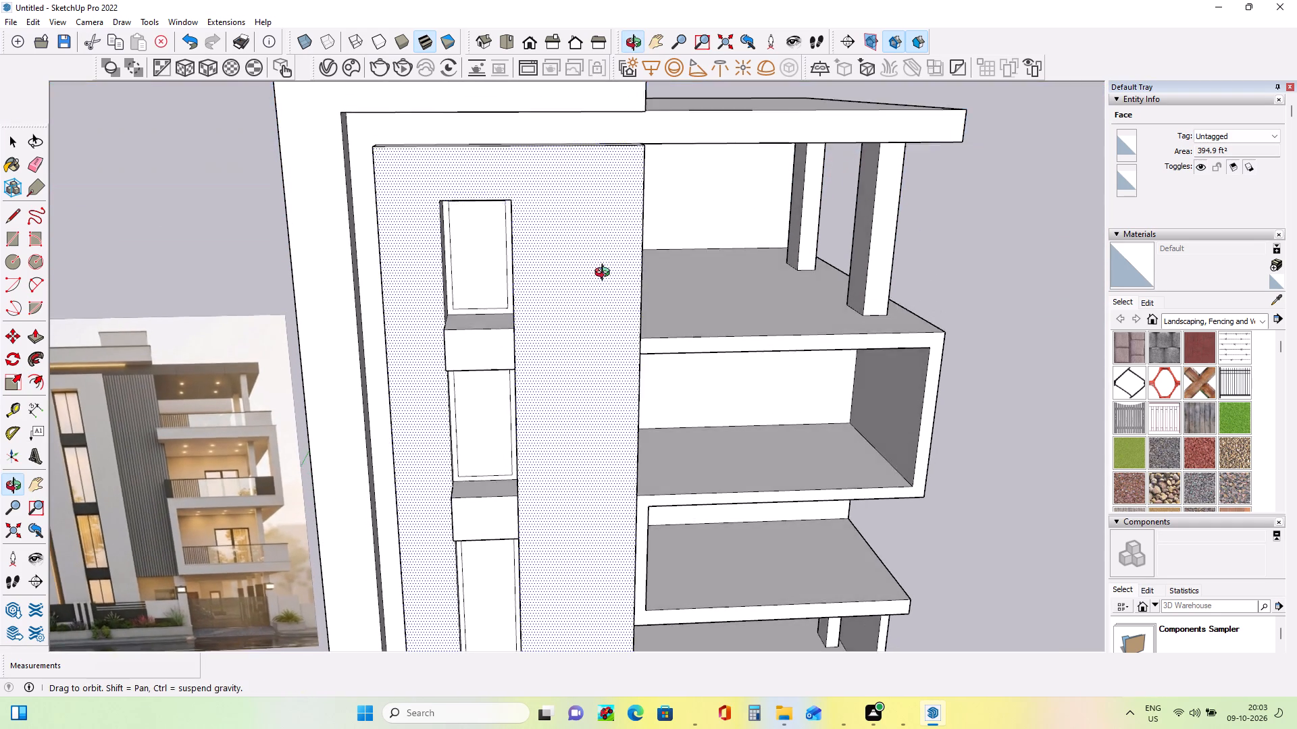
{"action": "middle_click_drag", "start_coordinate": [605, 274], "coordinate": [590, 248]}
{"action": "scroll", "coordinate": [590, 248], "scroll_direction": "down", "scroll_amount": 2}
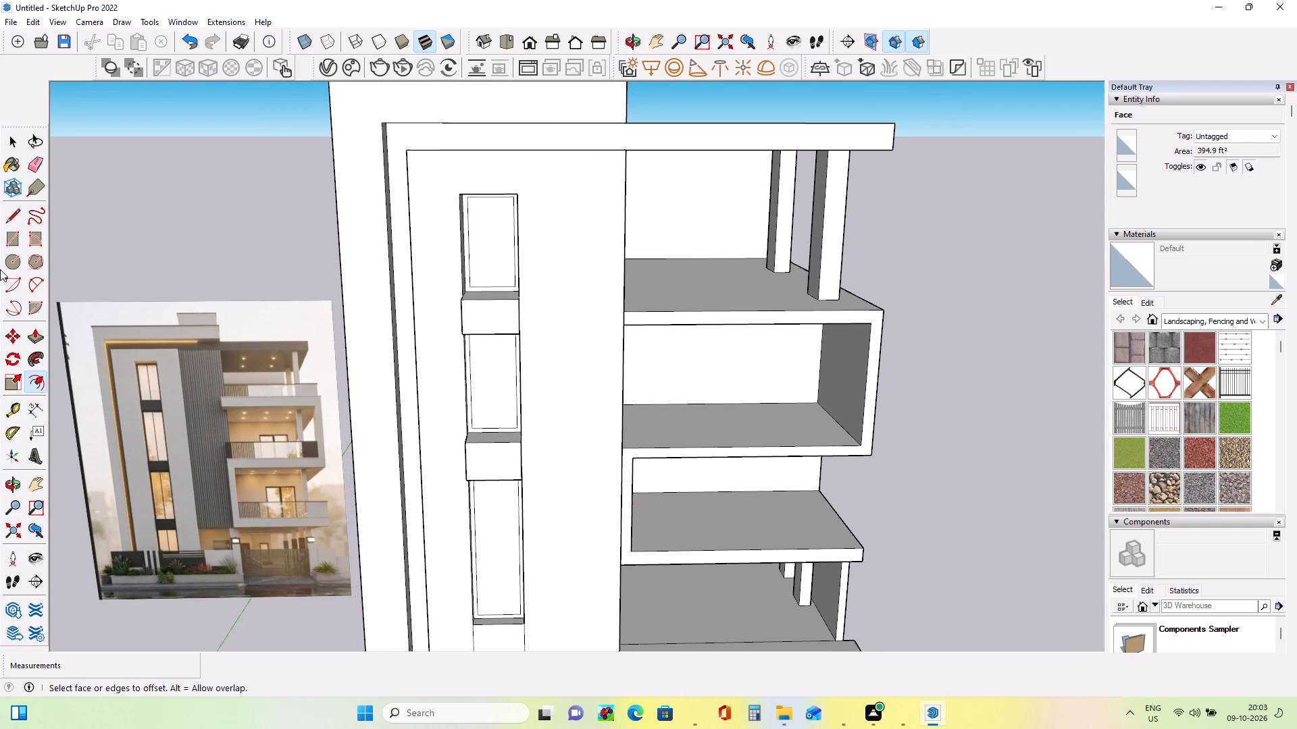
{"action": "left_click", "coordinate": [9, 240]}
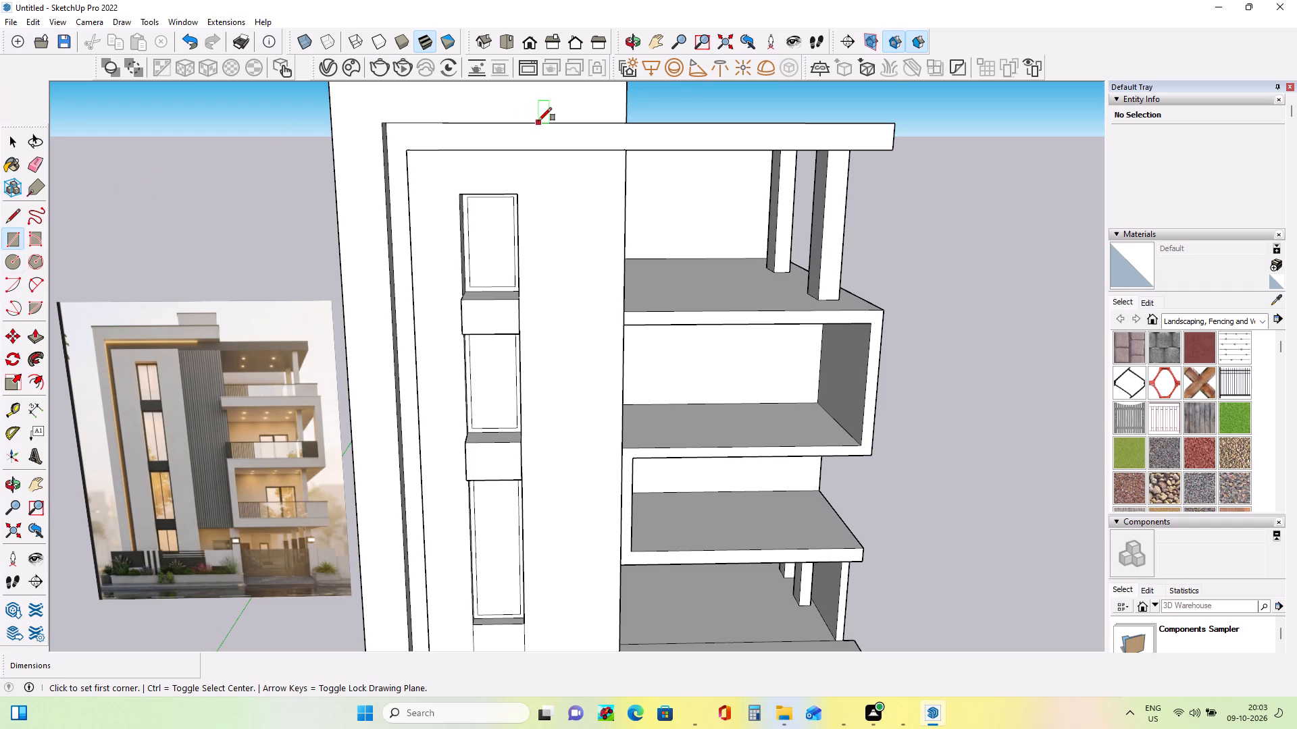
{"action": "left_click", "coordinate": [556, 154]}
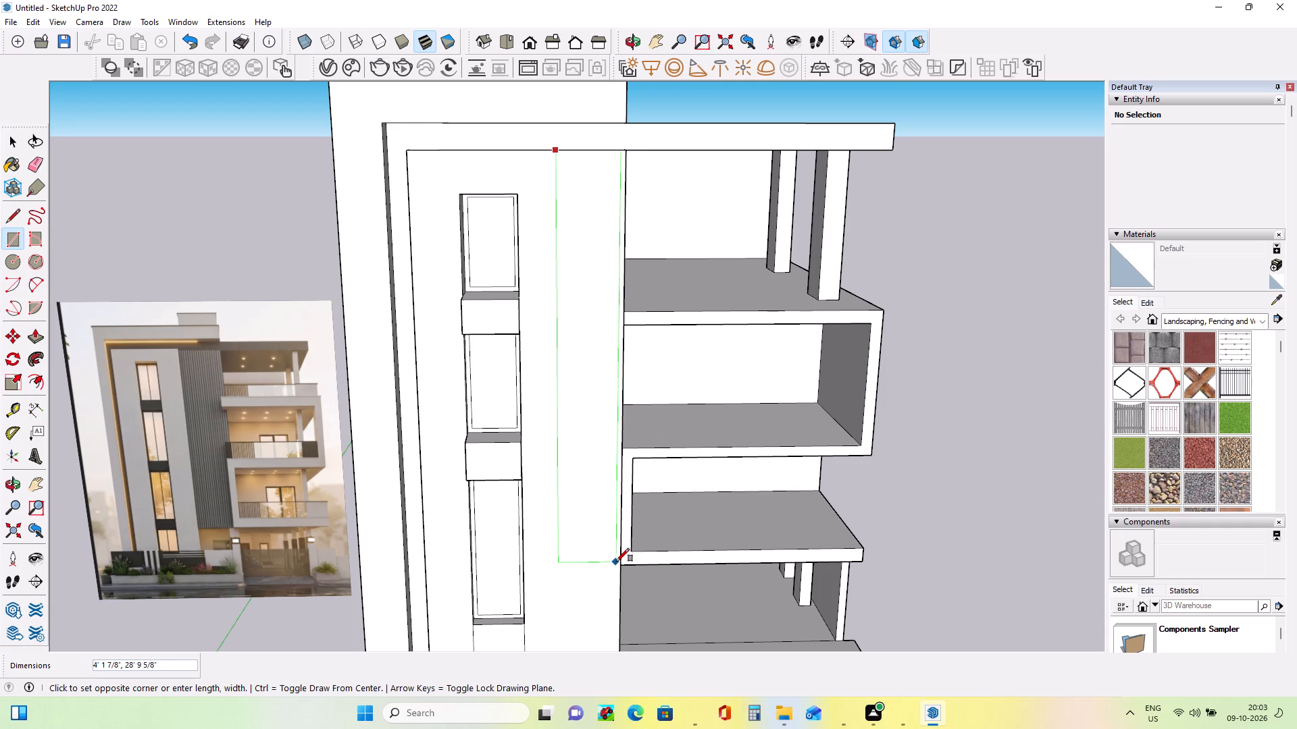
{"action": "middle_click_drag", "start_coordinate": [615, 560], "coordinate": [602, 462]}
{"action": "left_click", "coordinate": [618, 541]}
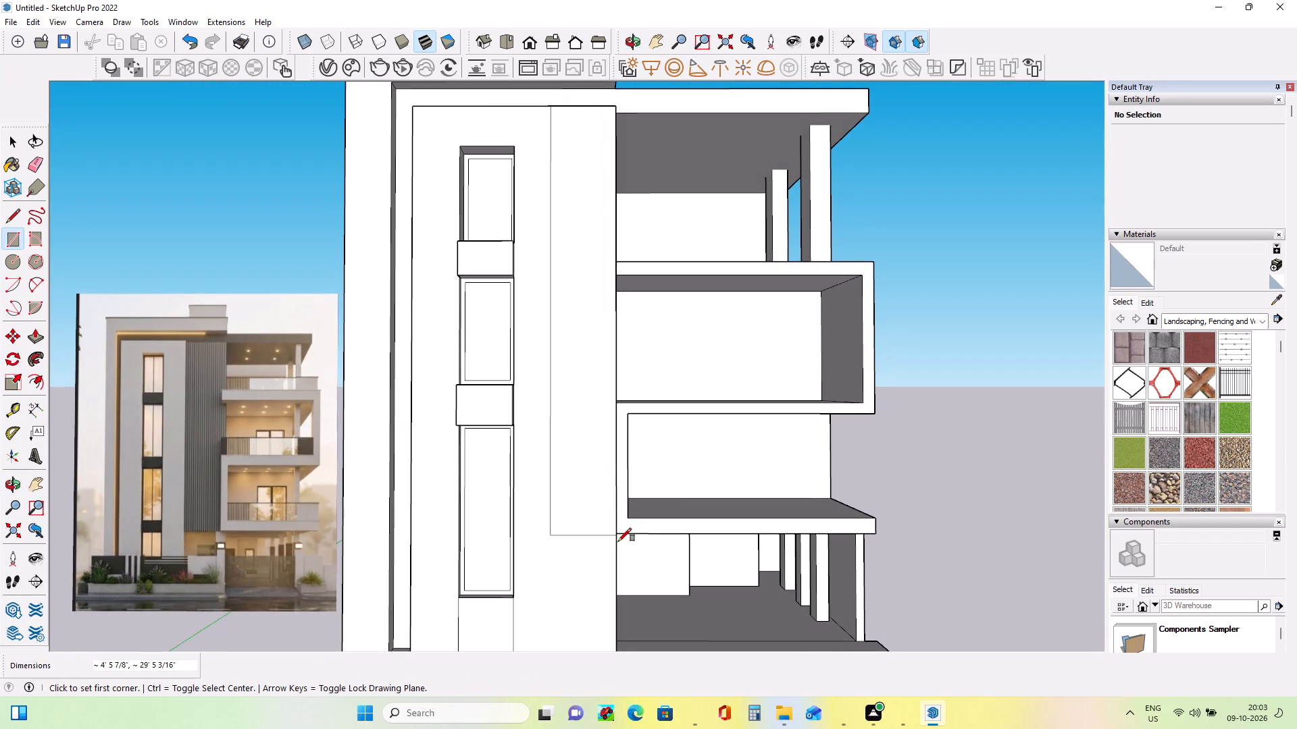
Add a full-height rectangle about 11 3/8" wide and 29' 5 3/16" high against the window-strip side of the tall rectangle.
{"action": "middle_click_drag", "start_coordinate": [580, 539], "coordinate": [578, 560]}
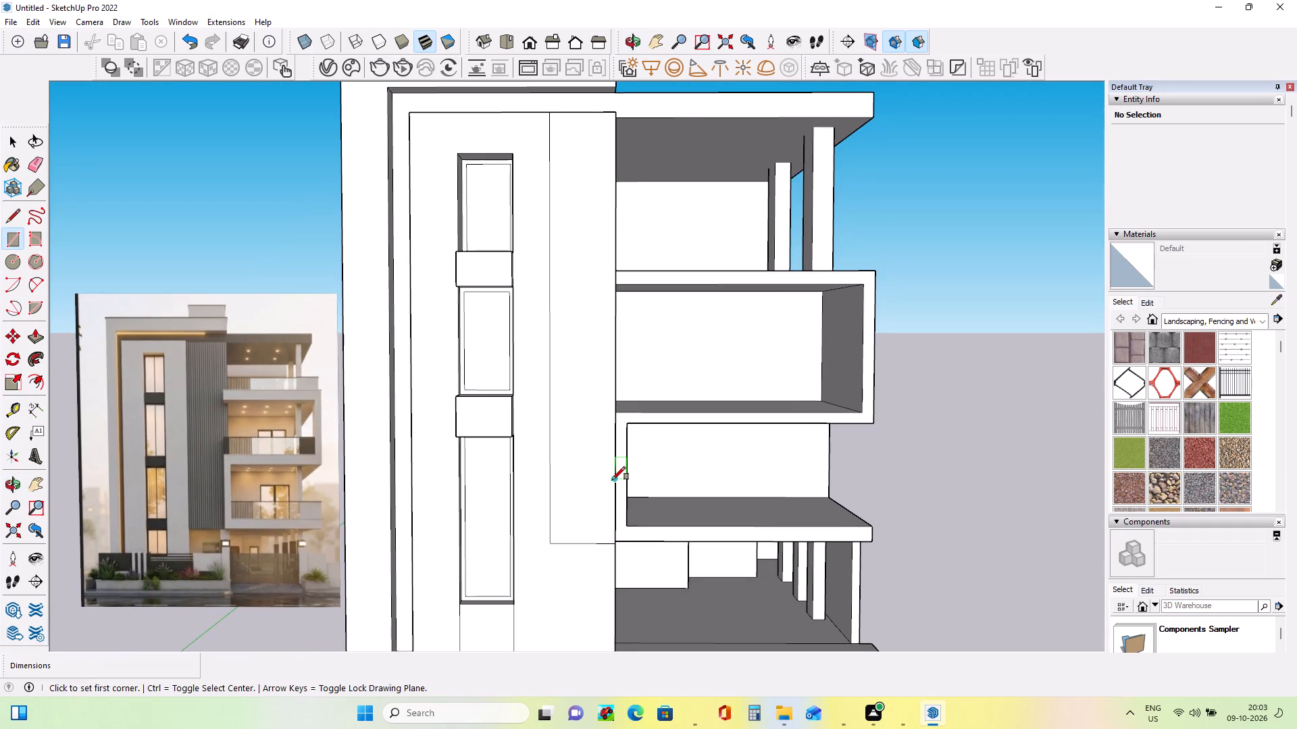
{"action": "scroll", "coordinate": [612, 480], "scroll_direction": "up", "scroll_amount": 1}
{"action": "scroll", "coordinate": [612, 480], "scroll_direction": "down", "scroll_amount": 2}
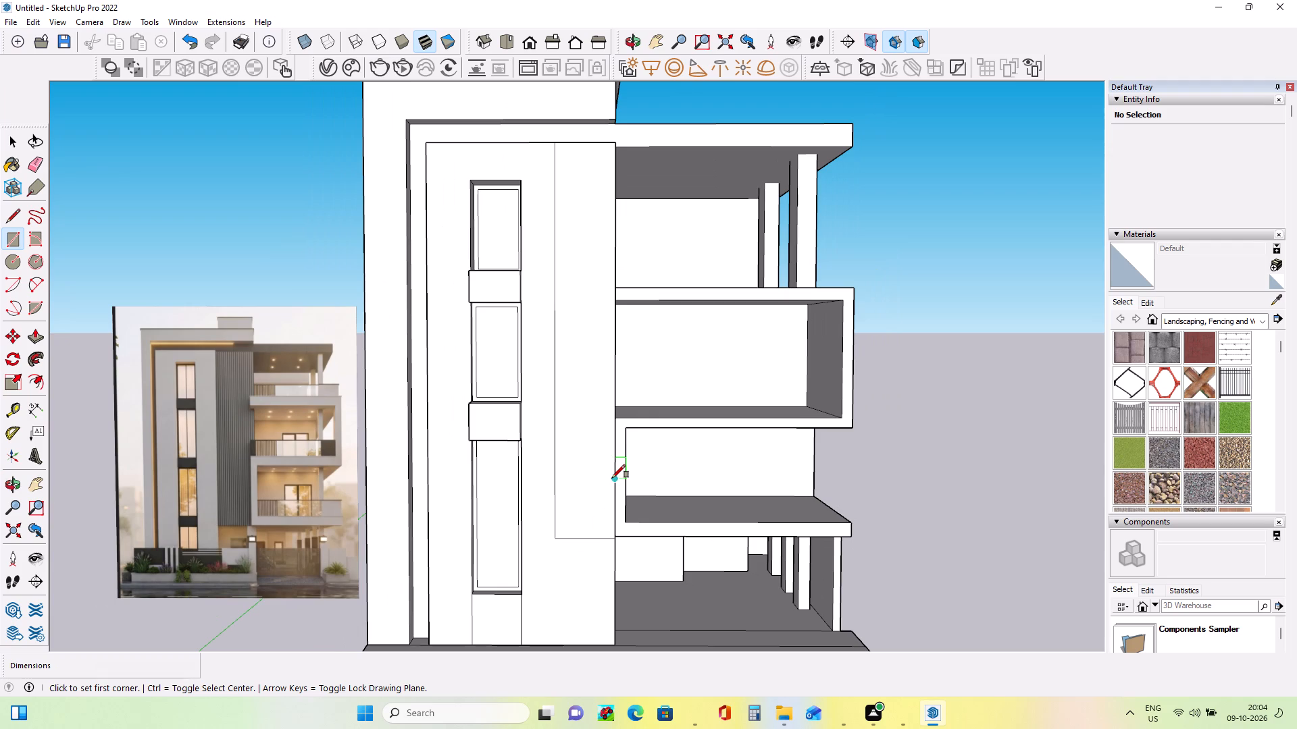
{"action": "middle_click_drag", "start_coordinate": [605, 473], "coordinate": [616, 494]}
{"action": "middle_click_drag", "start_coordinate": [601, 442], "coordinate": [556, 441]}
{"action": "left_click", "coordinate": [538, 151]}
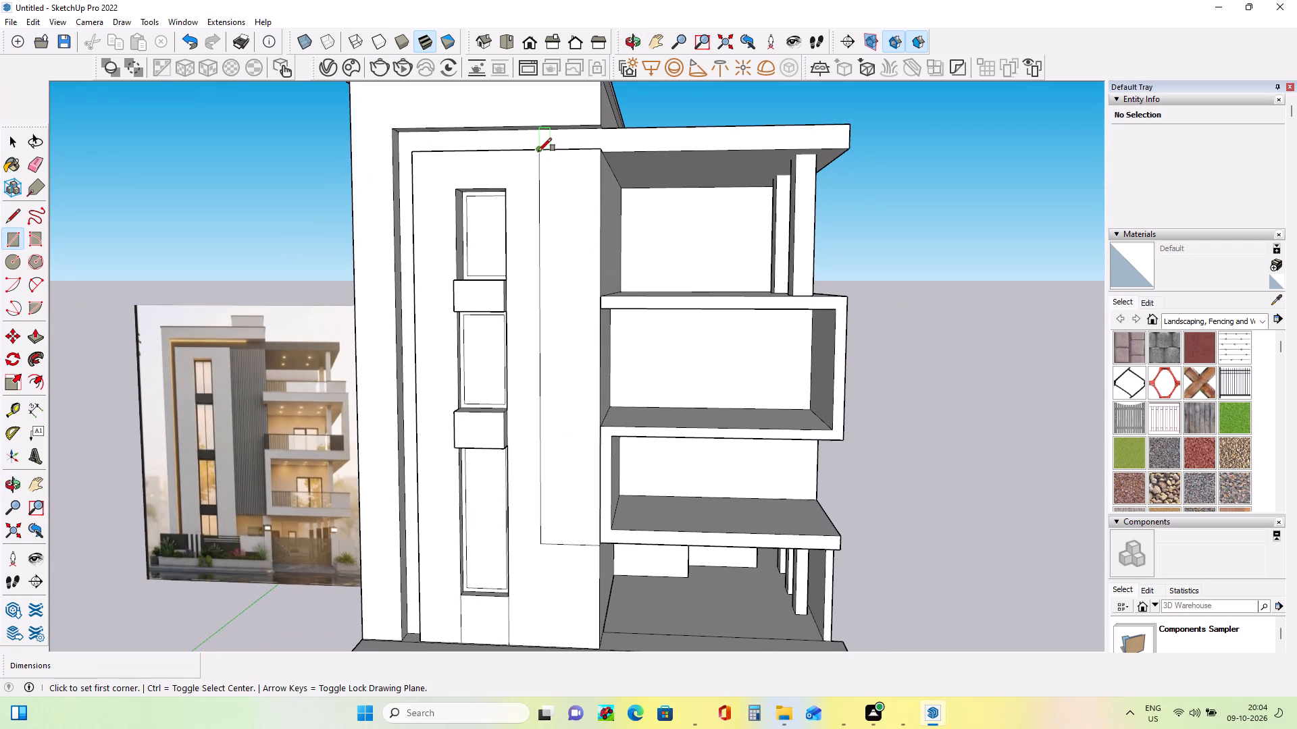
{"action": "left_click", "coordinate": [538, 545]}
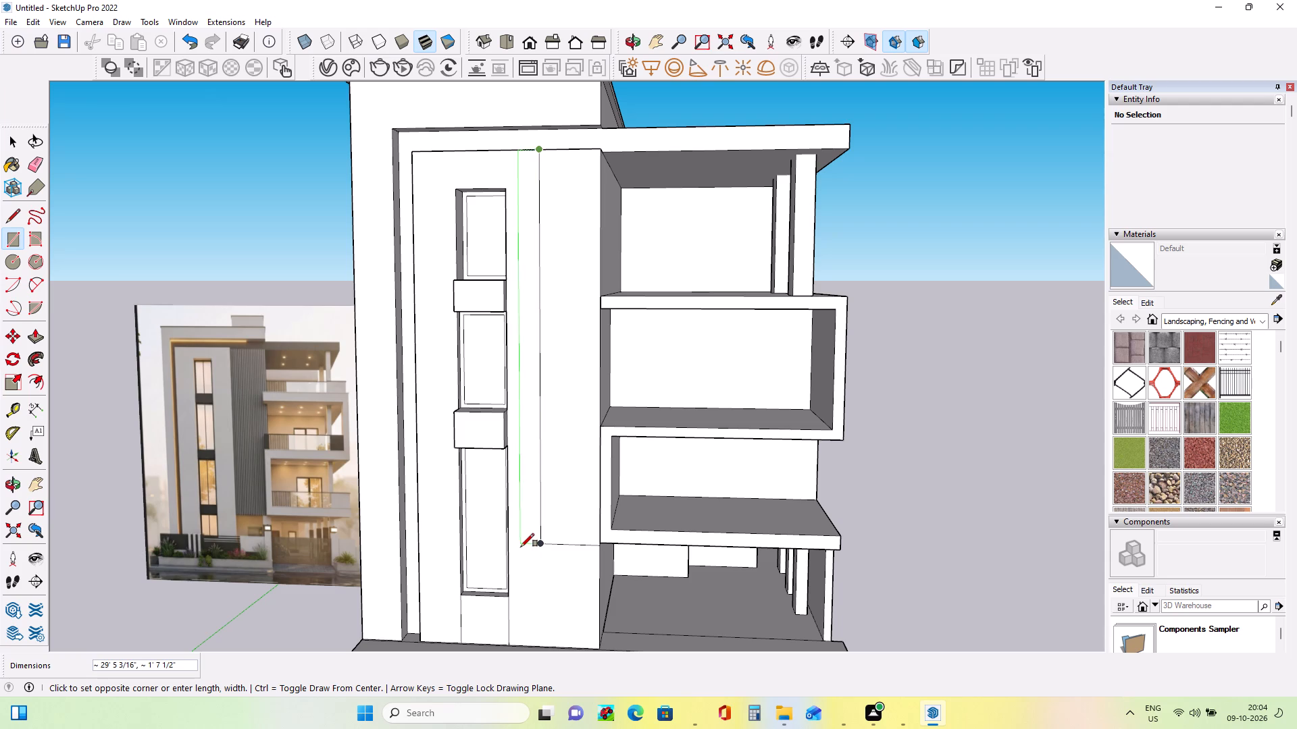
{"action": "scroll", "coordinate": [526, 546], "scroll_direction": "up", "scroll_amount": 6}
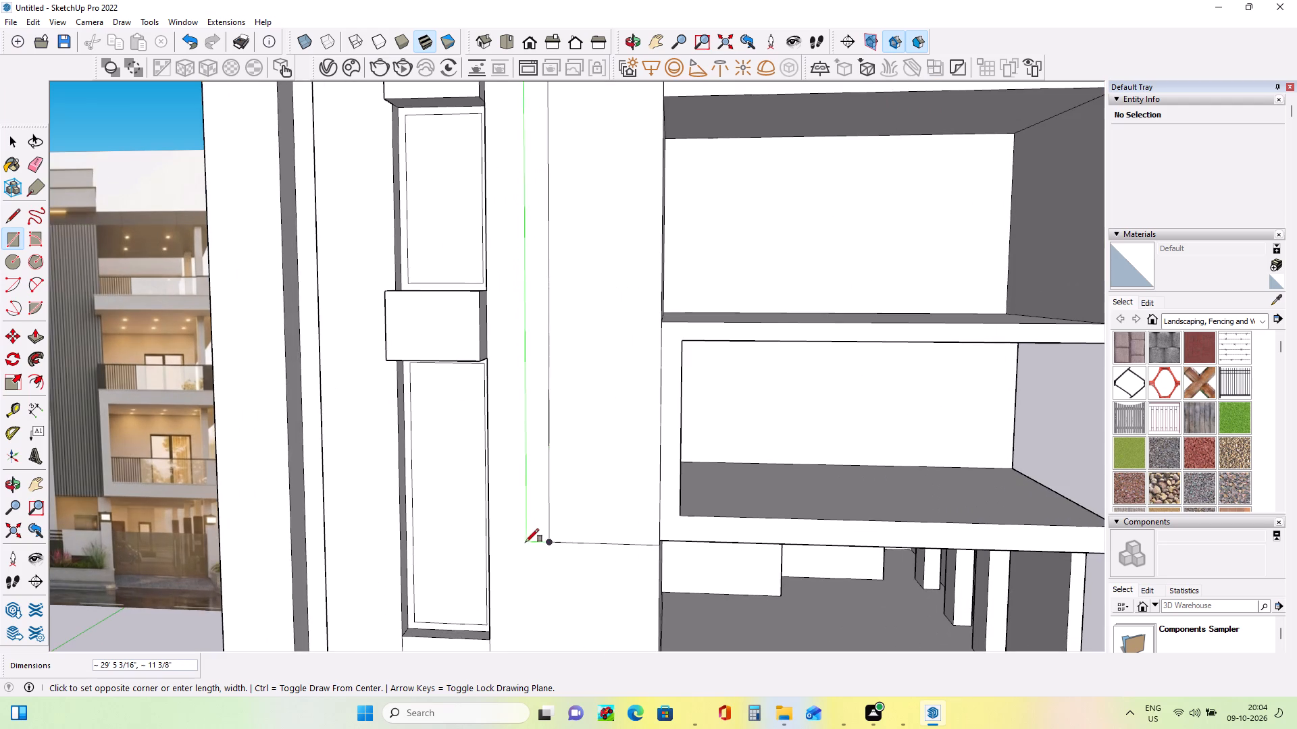
{"action": "left_click", "coordinate": [529, 547]}
Erase the vertical edge separating the narrow rectangle from the wider one, merging them into a single panel.
{"action": "scroll", "coordinate": [621, 474], "scroll_direction": "down", "scroll_amount": 4}
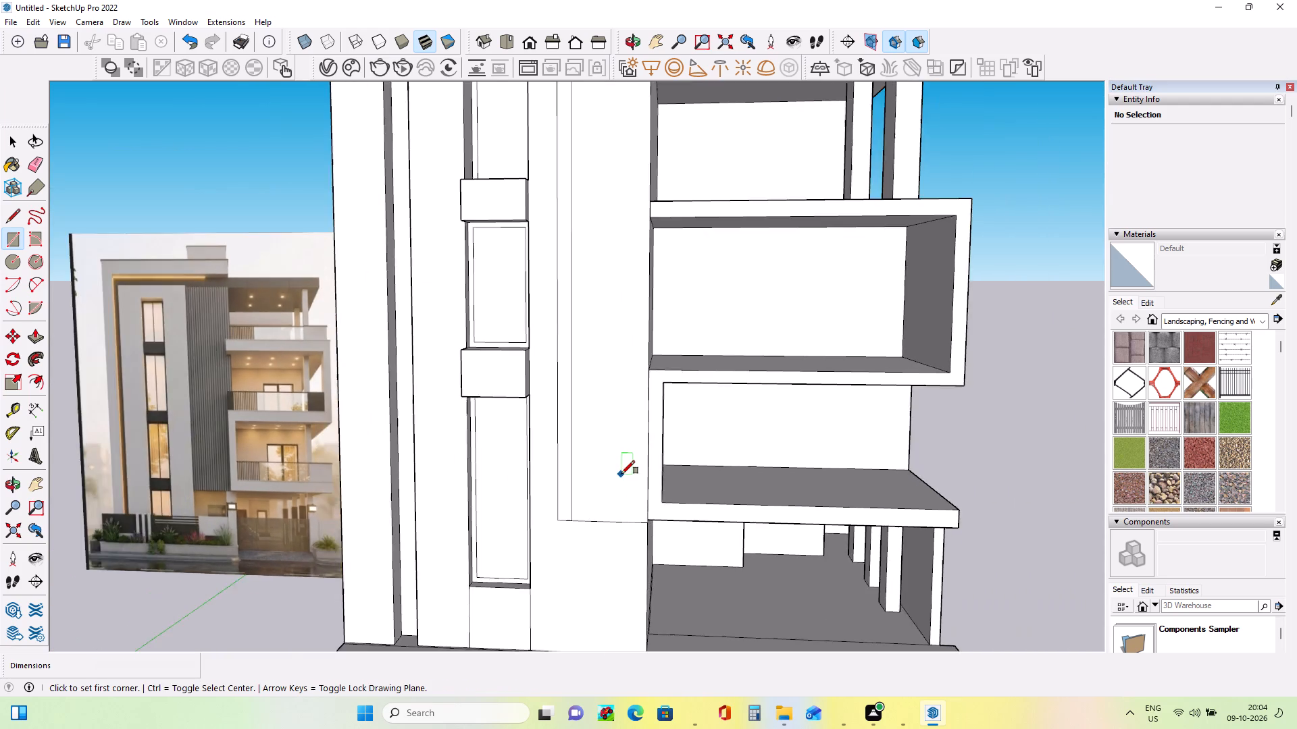
{"action": "scroll", "coordinate": [621, 474], "scroll_direction": "down", "scroll_amount": 4}
{"action": "left_click", "coordinate": [36, 163]}
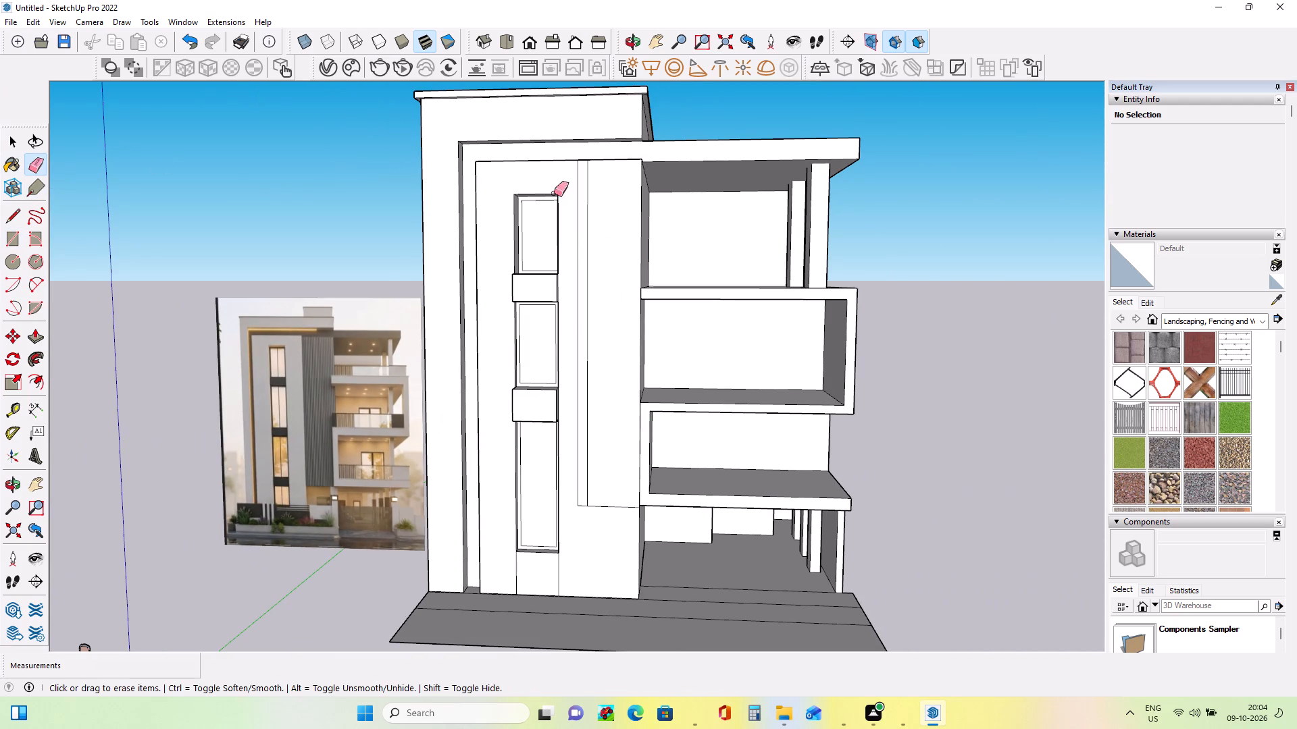
{"action": "left_click", "coordinate": [588, 259]}
Examine the tower's vertical cladding and the balcony railings in the reference image.
{"action": "middle_click_drag", "start_coordinate": [646, 283], "coordinate": [663, 317]}
{"action": "scroll", "coordinate": [624, 327], "scroll_direction": "up", "scroll_amount": 3}
{"action": "scroll", "coordinate": [170, 417], "scroll_direction": "up", "scroll_amount": 13}
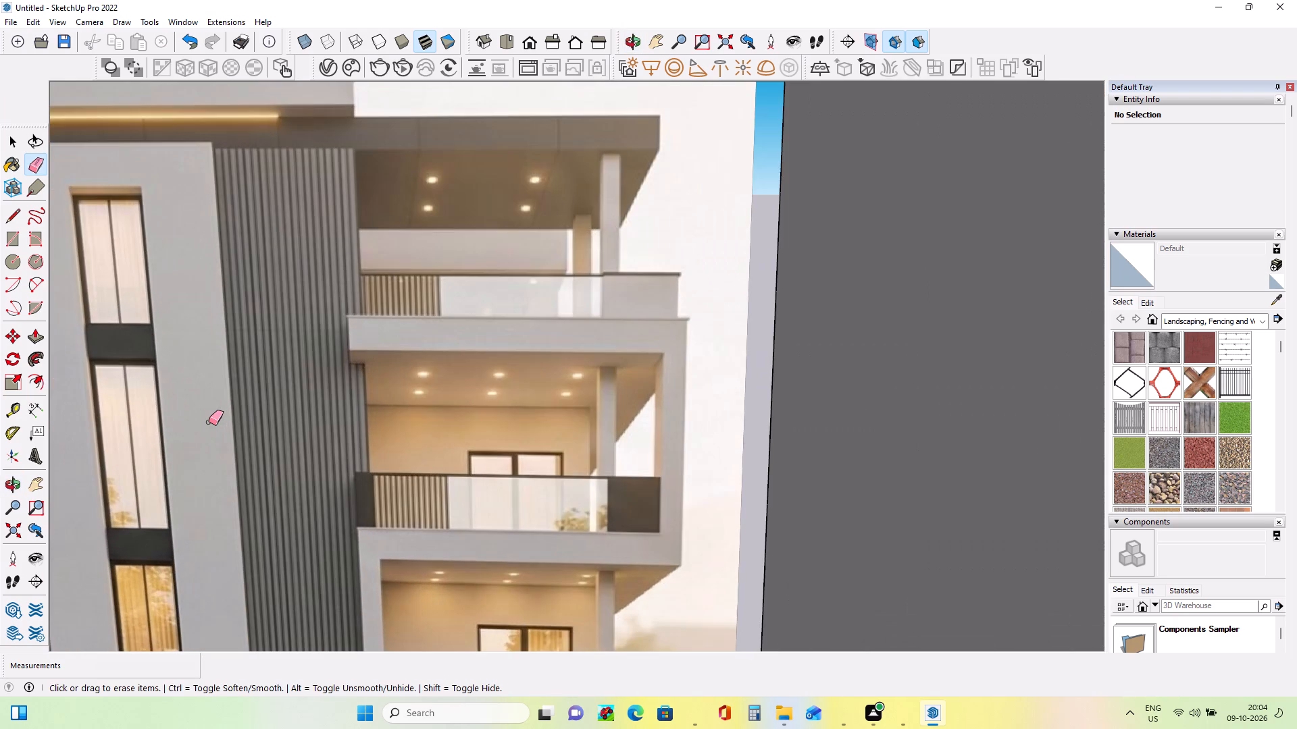
{"action": "scroll", "coordinate": [209, 422], "scroll_direction": "down", "scroll_amount": 7}
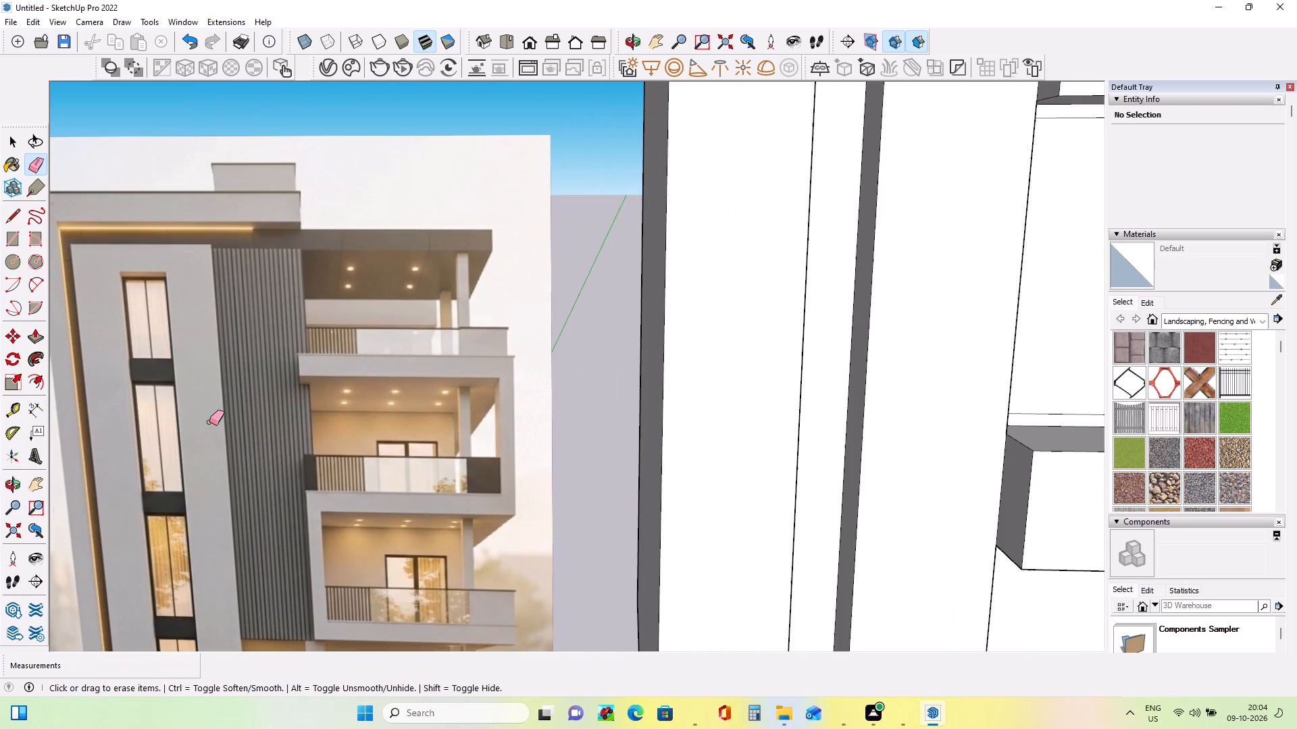
{"action": "scroll", "coordinate": [209, 422], "scroll_direction": "down", "scroll_amount": 1}
{"action": "scroll", "coordinate": [303, 453], "scroll_direction": "up", "scroll_amount": 10}
{"action": "scroll", "coordinate": [323, 462], "scroll_direction": "down", "scroll_amount": 1}
{"action": "scroll", "coordinate": [323, 462], "scroll_direction": "up", "scroll_amount": 4}
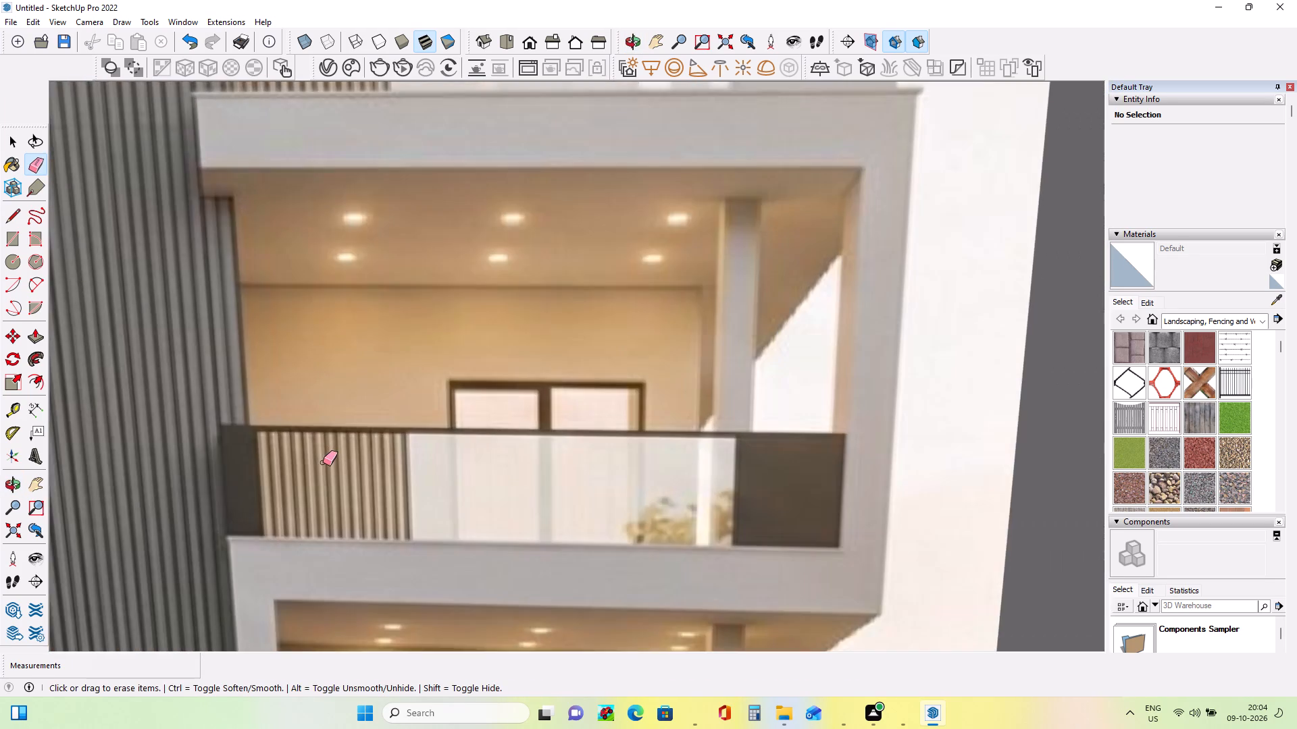
{"action": "scroll", "coordinate": [323, 462], "scroll_direction": "up", "scroll_amount": 4}
{"action": "scroll", "coordinate": [323, 462], "scroll_direction": "down", "scroll_amount": 6}
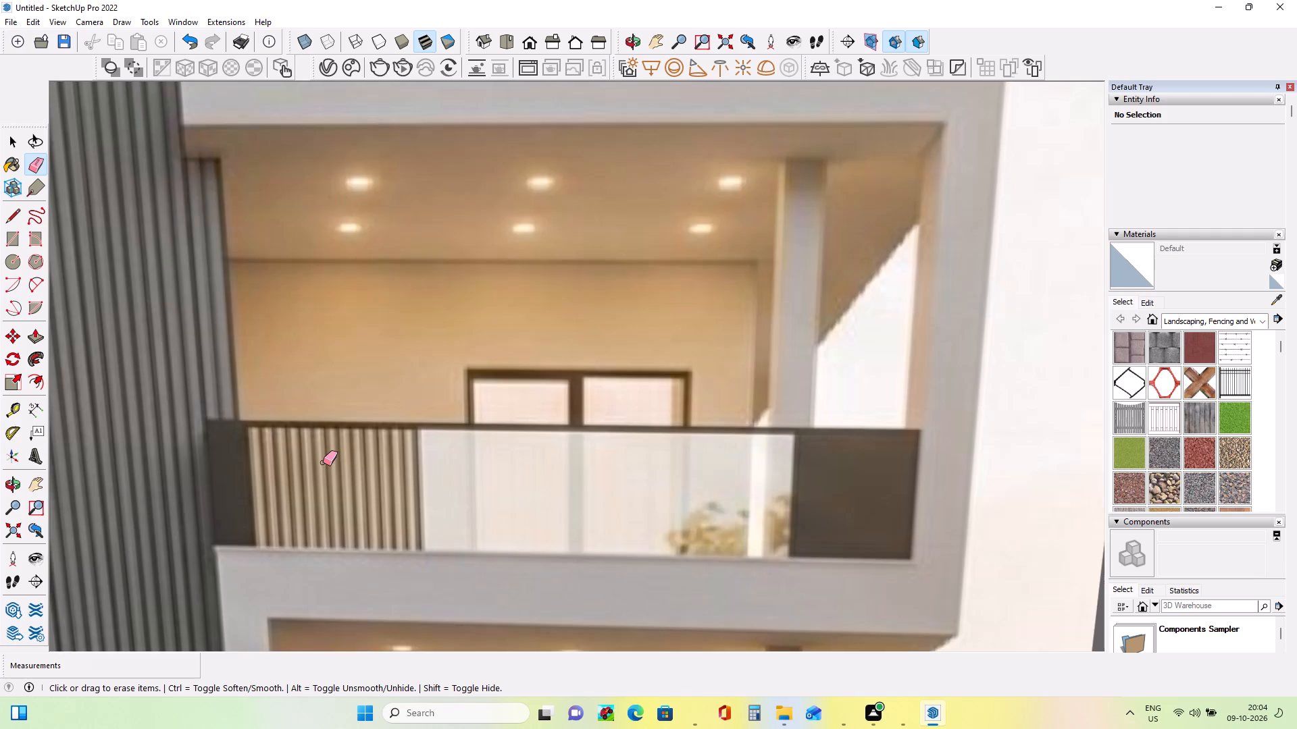
{"action": "scroll", "coordinate": [323, 462], "scroll_direction": "down", "scroll_amount": 8}
{"action": "scroll", "coordinate": [323, 462], "scroll_direction": "down", "scroll_amount": 17}
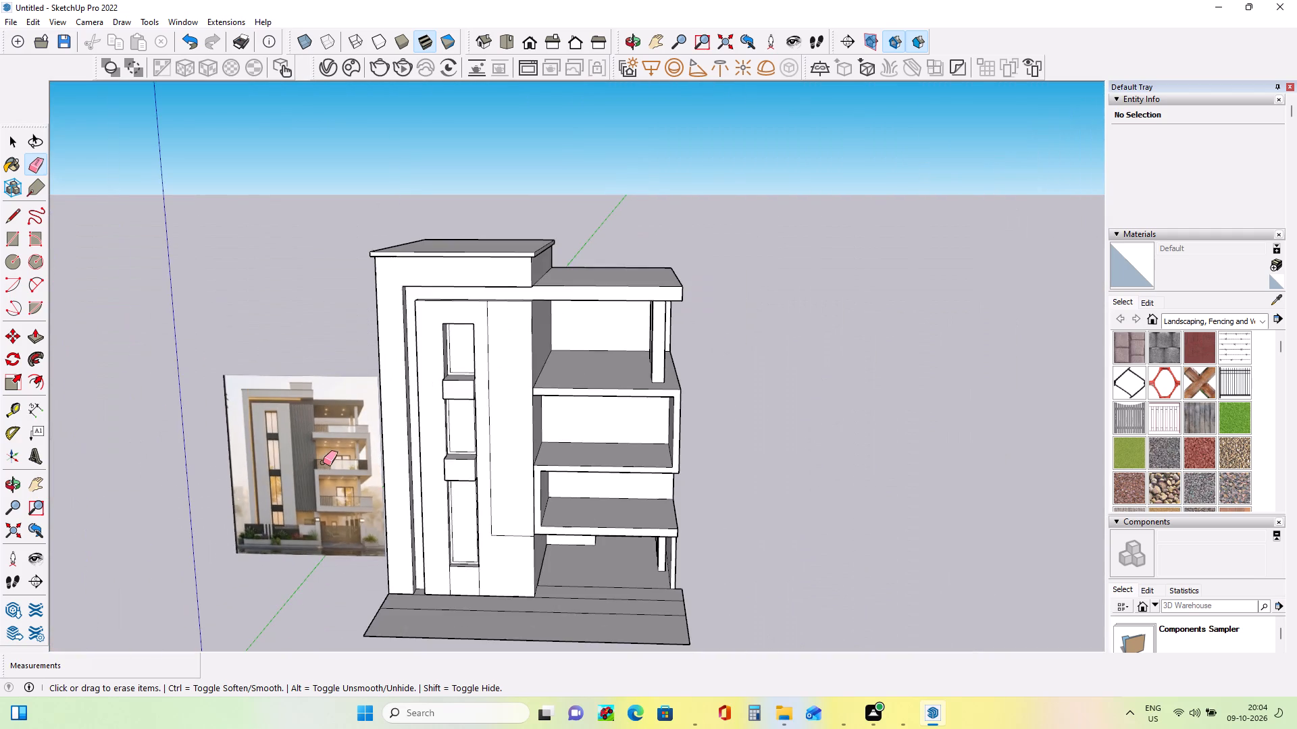
Draw a vertical line about 29' 5 3/16" long from the panel's top edge to its bottom edge, close to its window-strip side.
{"action": "middle_click_drag", "start_coordinate": [635, 573], "coordinate": [627, 502]}
{"action": "scroll", "coordinate": [490, 429], "scroll_direction": "up", "scroll_amount": 4}
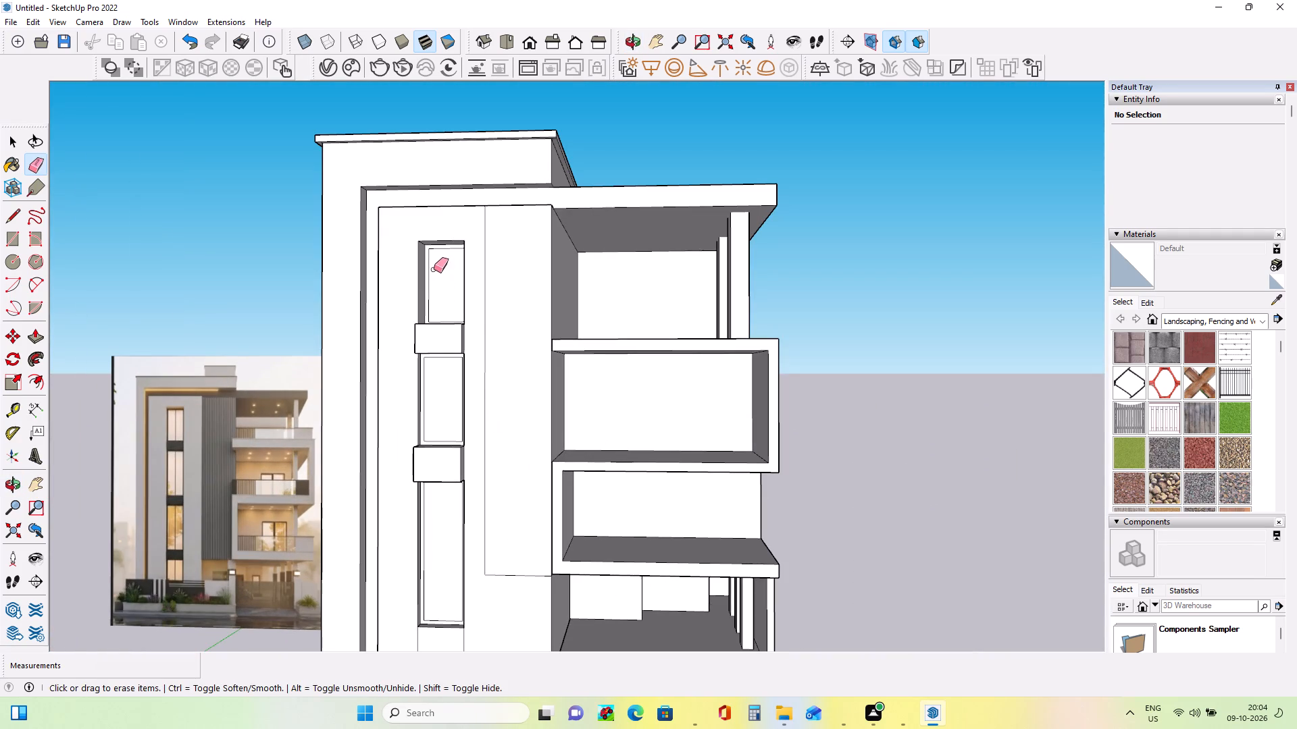
{"action": "middle_click_drag", "start_coordinate": [438, 271], "coordinate": [454, 277]}
{"action": "scroll", "coordinate": [428, 501], "scroll_direction": "up", "scroll_amount": 3}
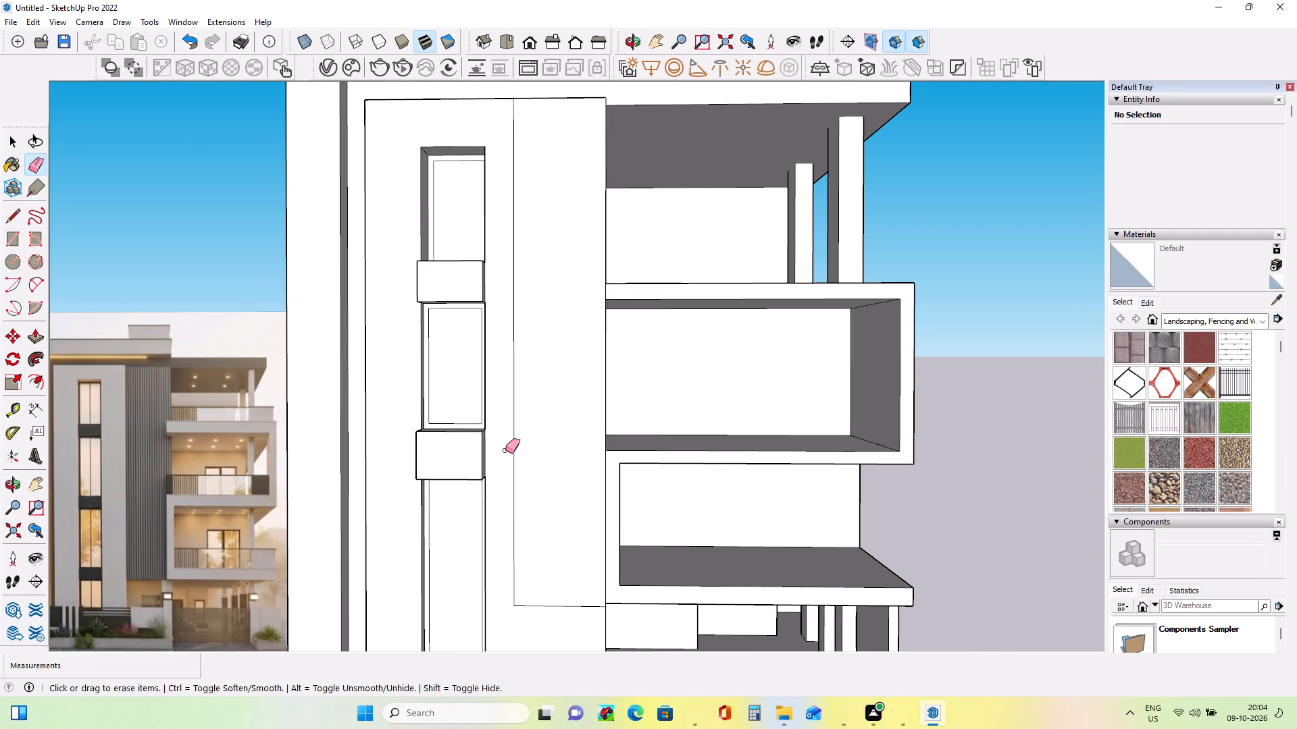
{"action": "scroll", "coordinate": [505, 450], "scroll_direction": "down", "scroll_amount": 2}
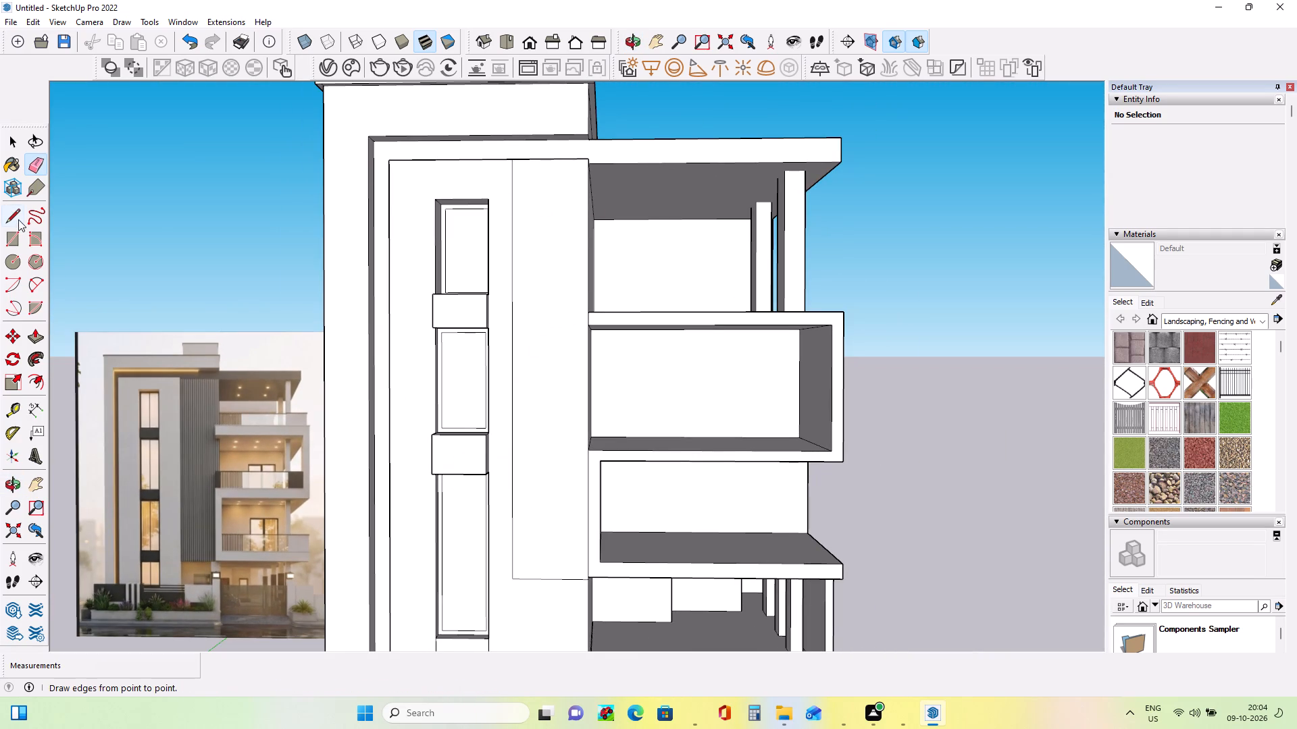
{"action": "left_click", "coordinate": [16, 213]}
{"action": "scroll", "coordinate": [528, 177], "scroll_direction": "up", "scroll_amount": 3}
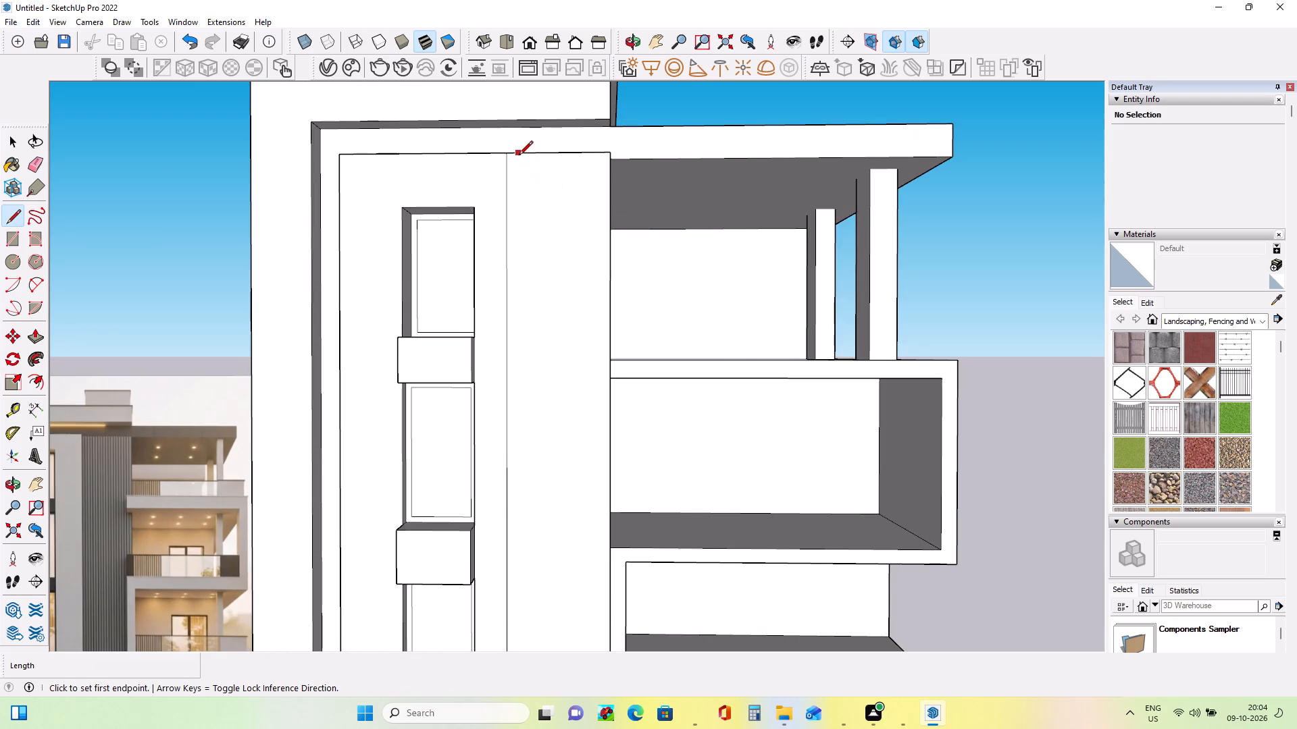
{"action": "left_click", "coordinate": [515, 156]}
{"action": "scroll", "coordinate": [528, 295], "scroll_direction": "down", "scroll_amount": 8}
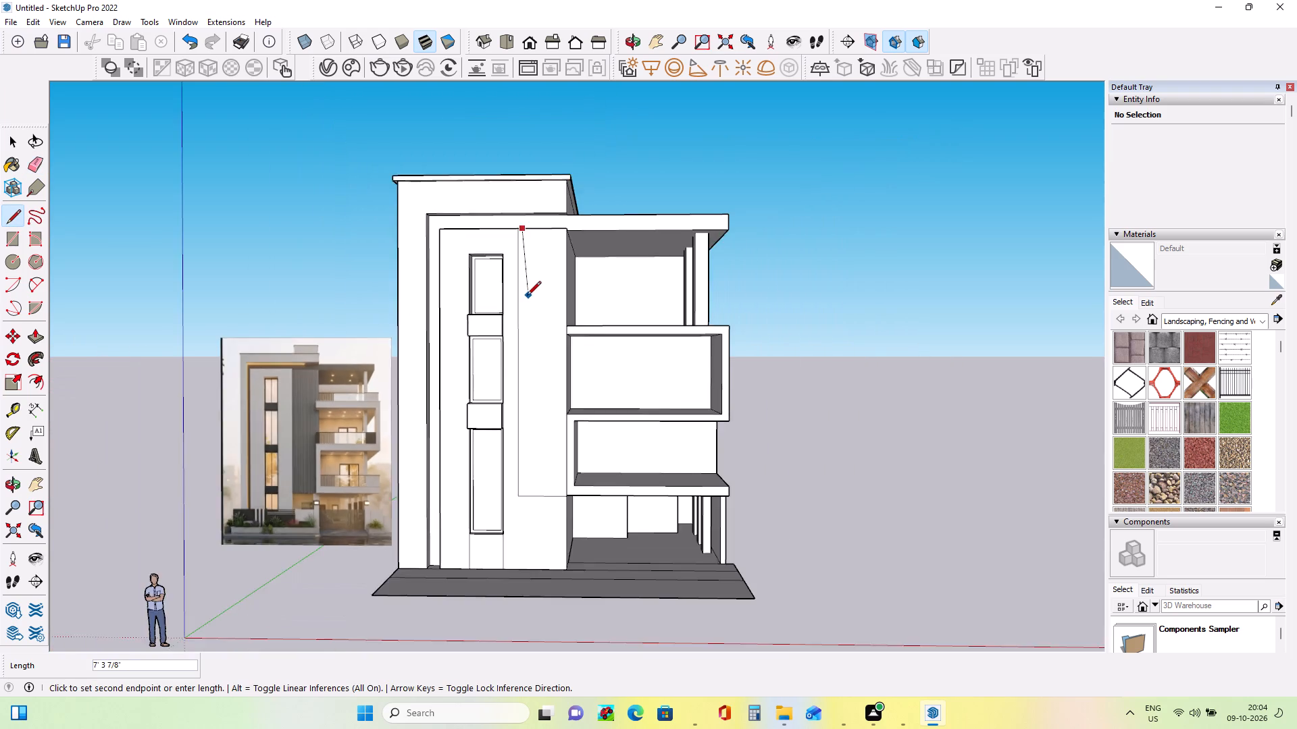
{"action": "scroll", "coordinate": [527, 296], "scroll_direction": "down", "scroll_amount": 4}
{"action": "scroll", "coordinate": [526, 433], "scroll_direction": "up", "scroll_amount": 3}
{"action": "left_click", "coordinate": [528, 431]}
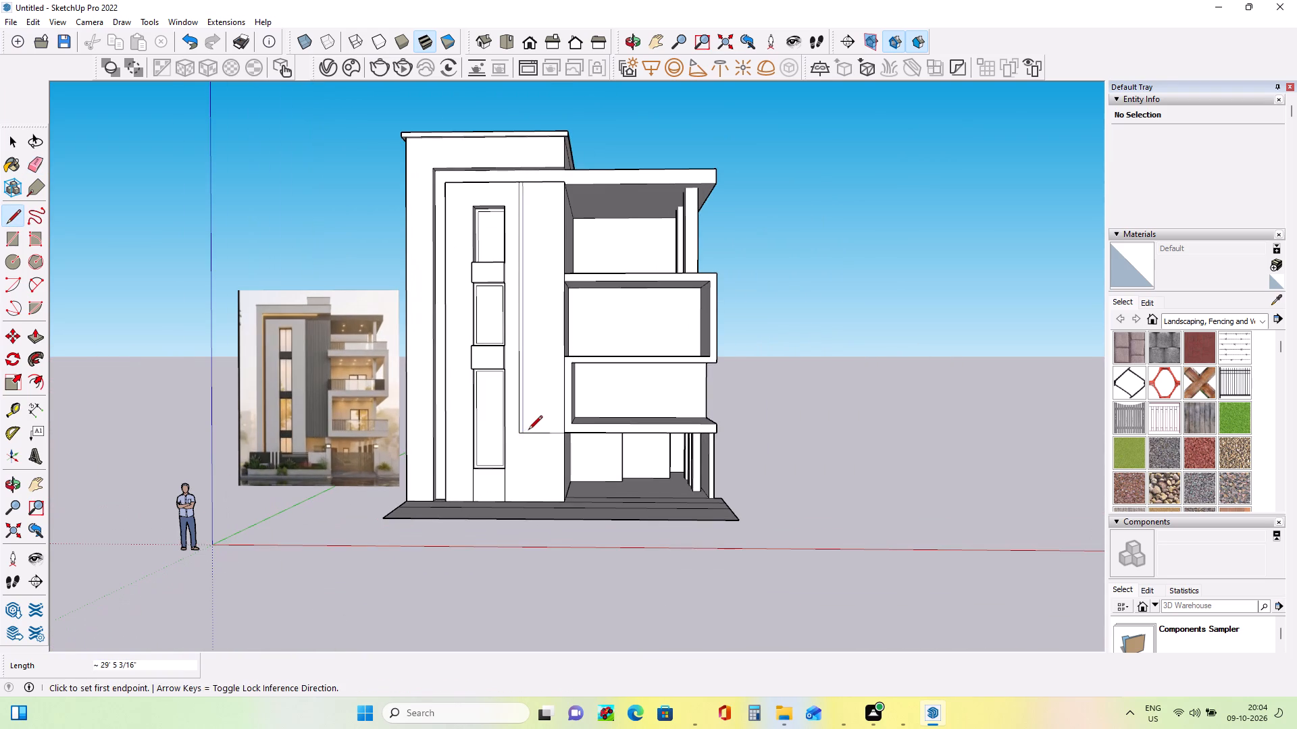
{"action": "middle_click_drag", "start_coordinate": [559, 425], "coordinate": [538, 455]}
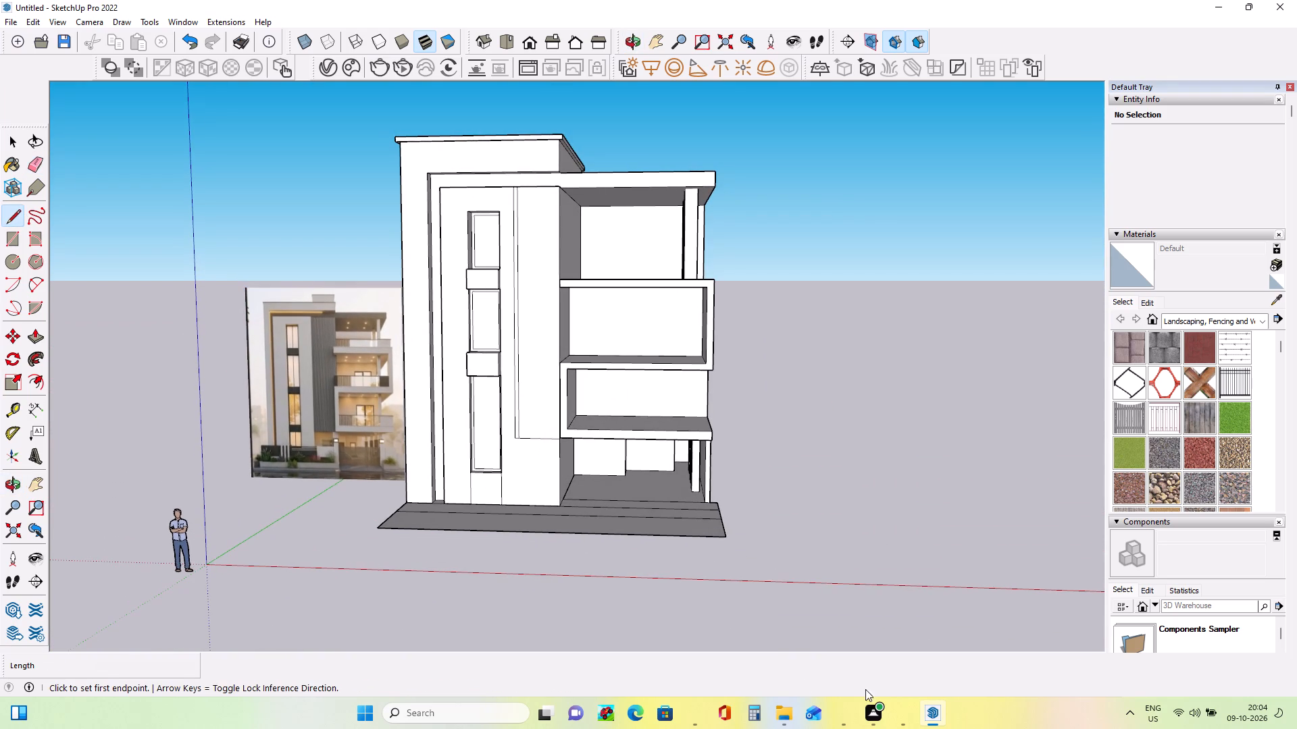
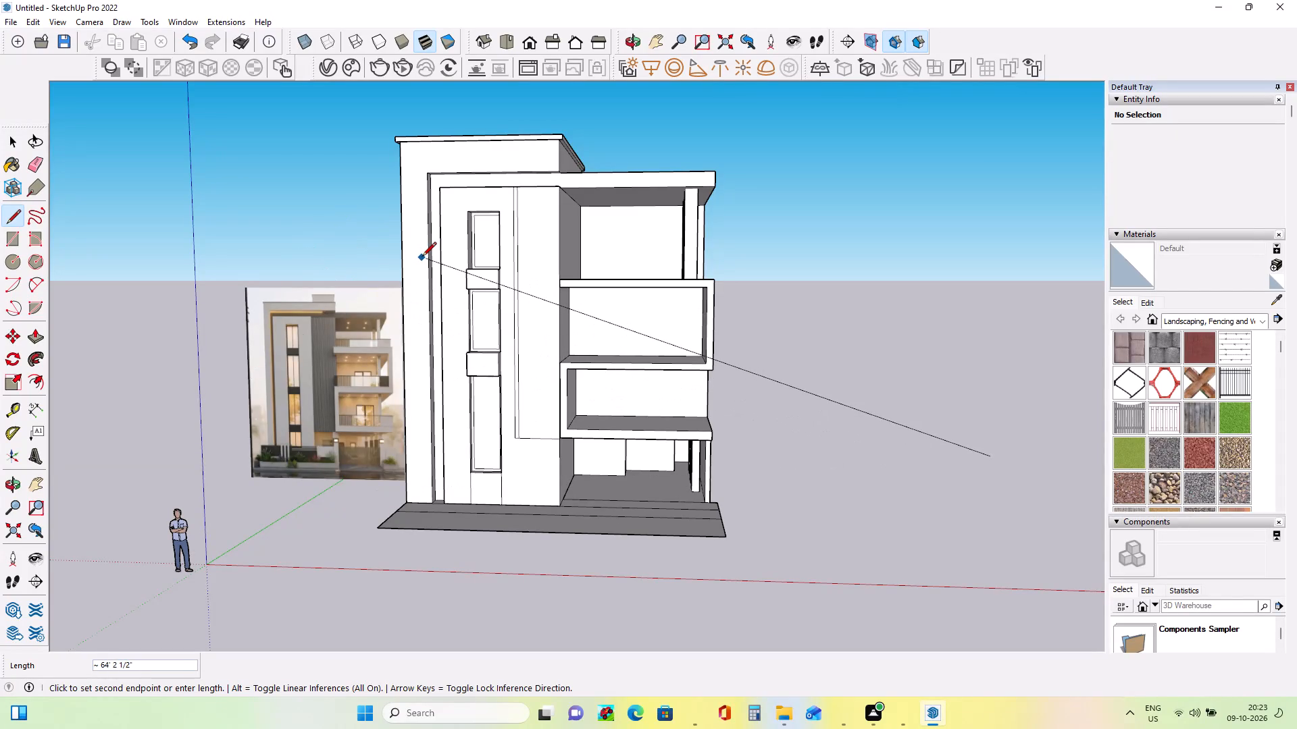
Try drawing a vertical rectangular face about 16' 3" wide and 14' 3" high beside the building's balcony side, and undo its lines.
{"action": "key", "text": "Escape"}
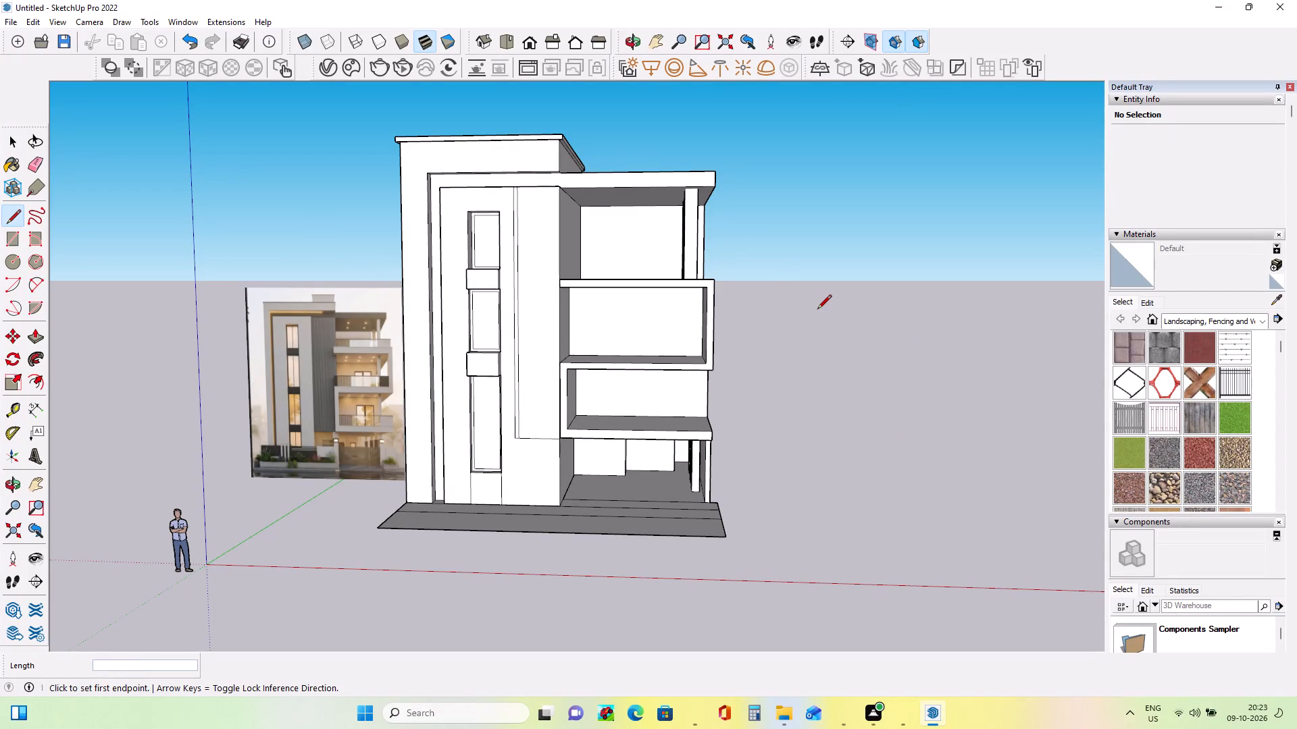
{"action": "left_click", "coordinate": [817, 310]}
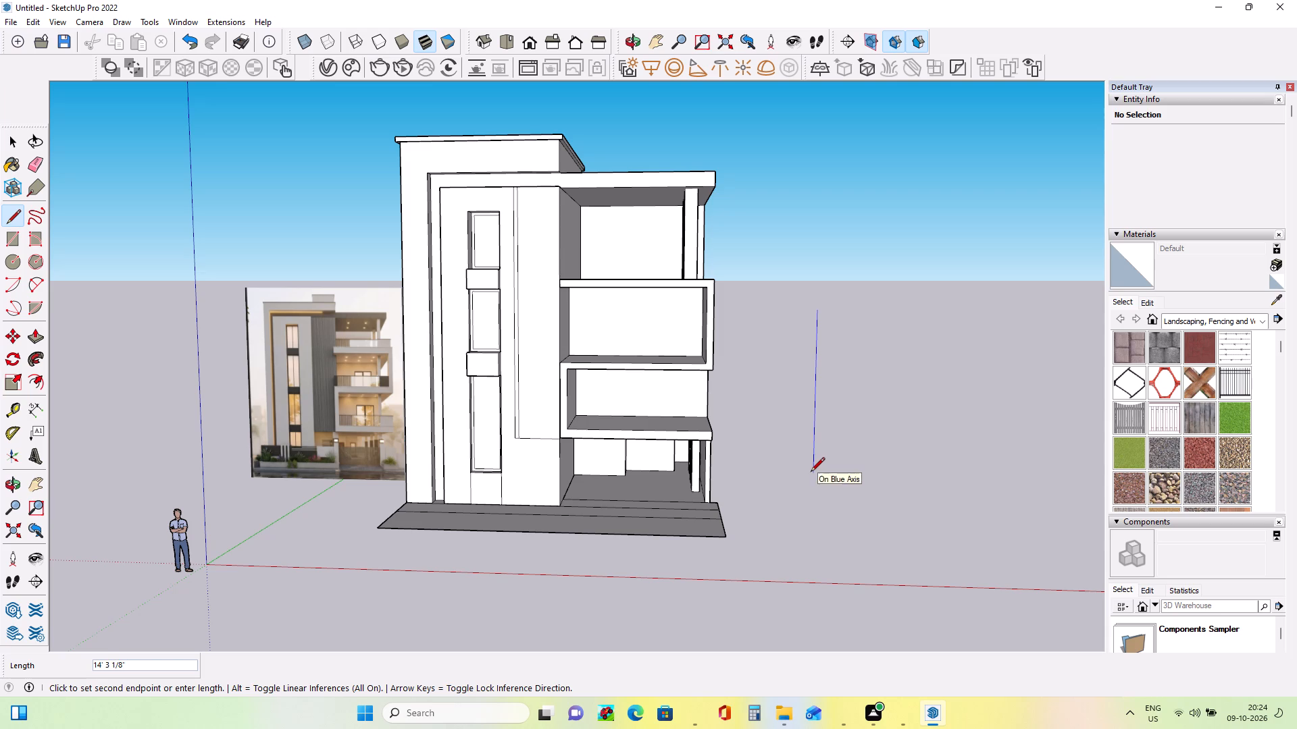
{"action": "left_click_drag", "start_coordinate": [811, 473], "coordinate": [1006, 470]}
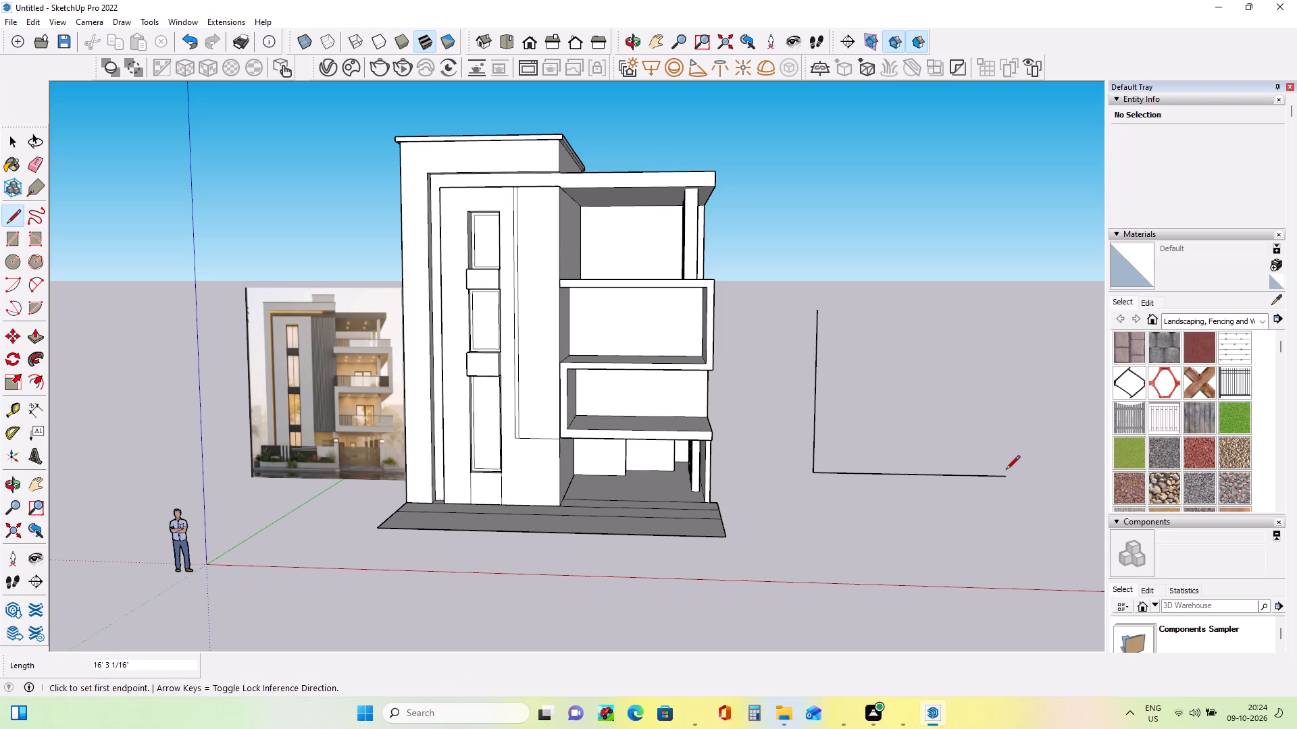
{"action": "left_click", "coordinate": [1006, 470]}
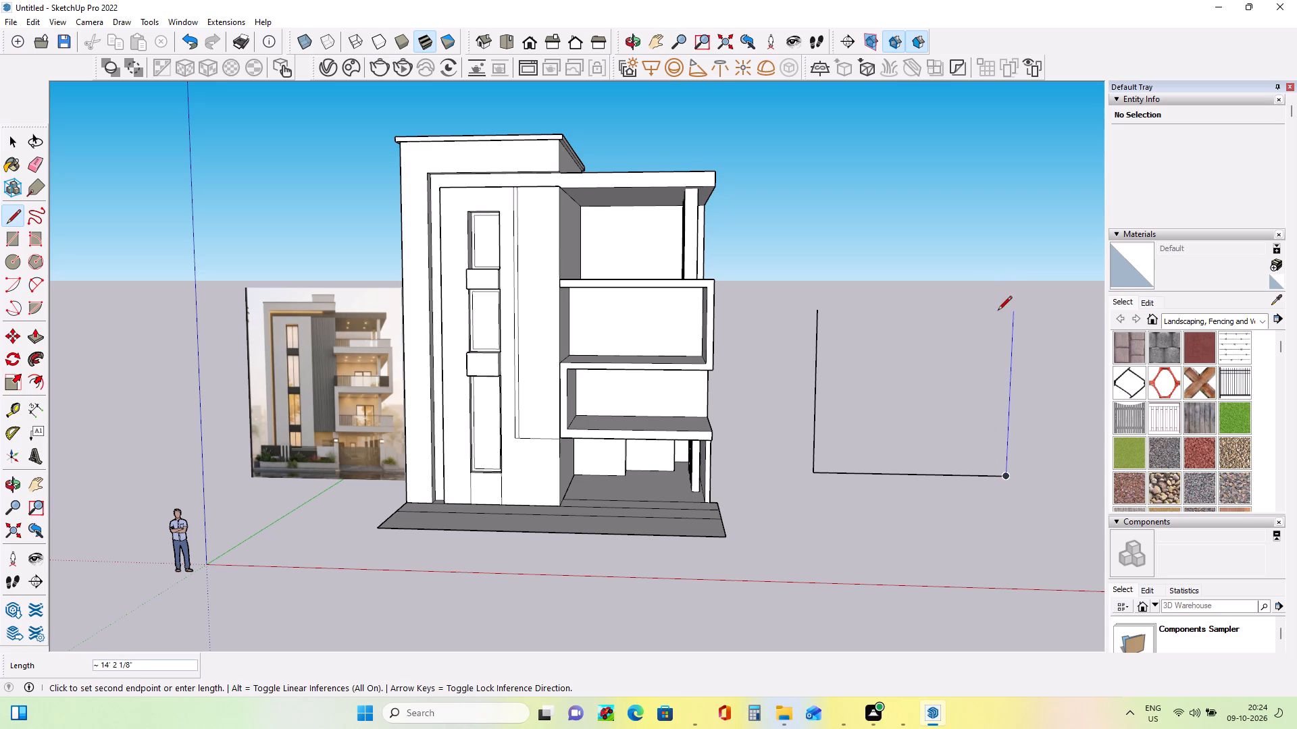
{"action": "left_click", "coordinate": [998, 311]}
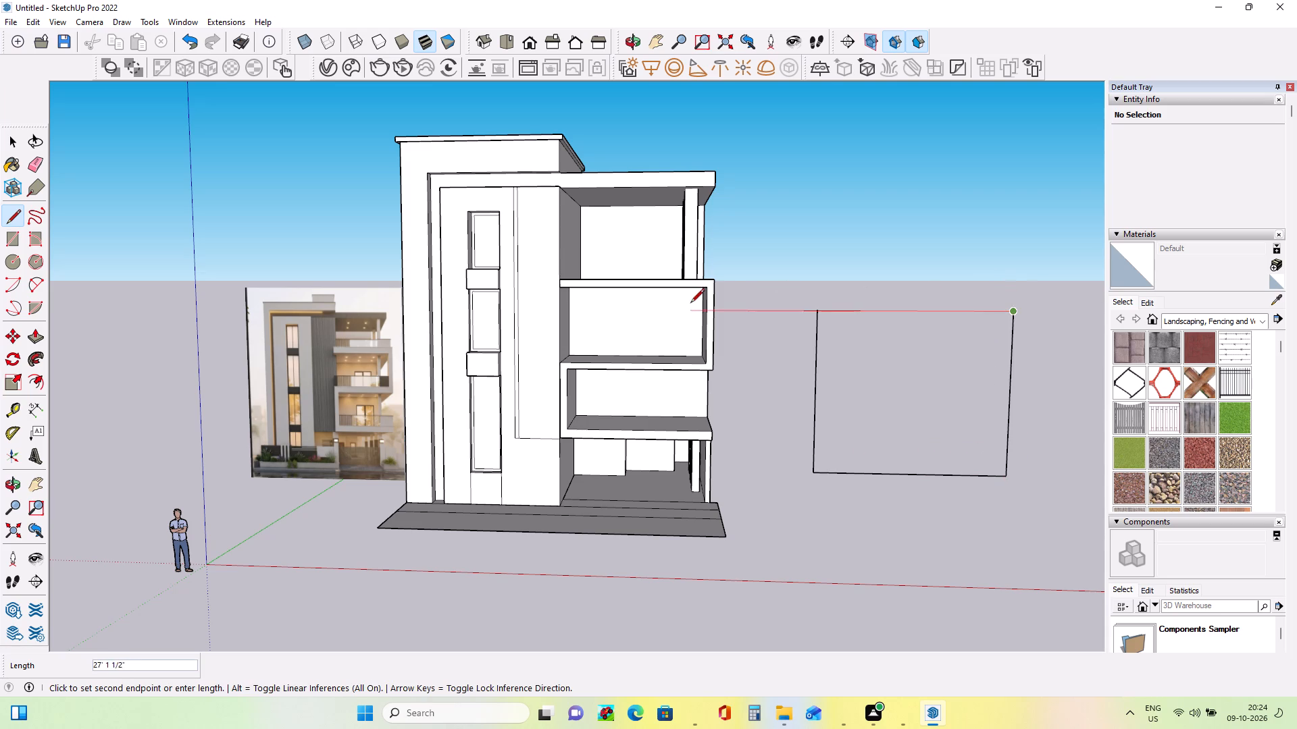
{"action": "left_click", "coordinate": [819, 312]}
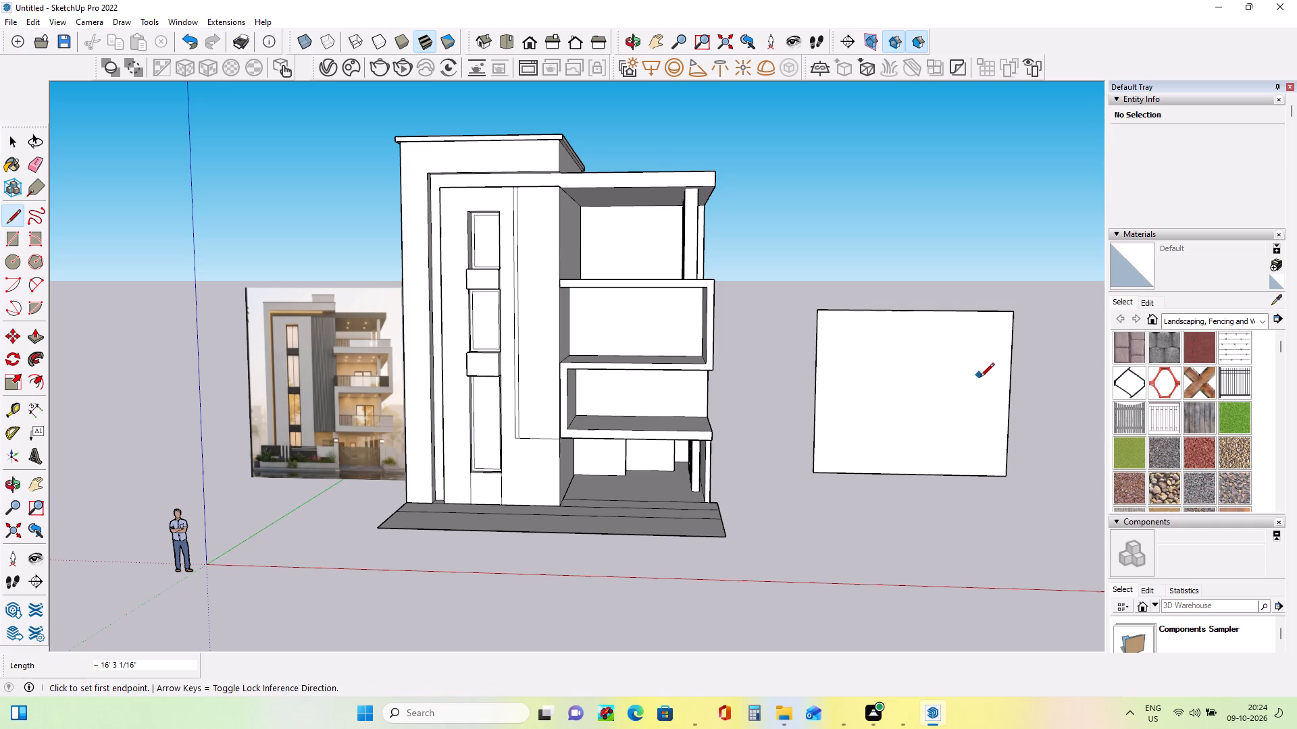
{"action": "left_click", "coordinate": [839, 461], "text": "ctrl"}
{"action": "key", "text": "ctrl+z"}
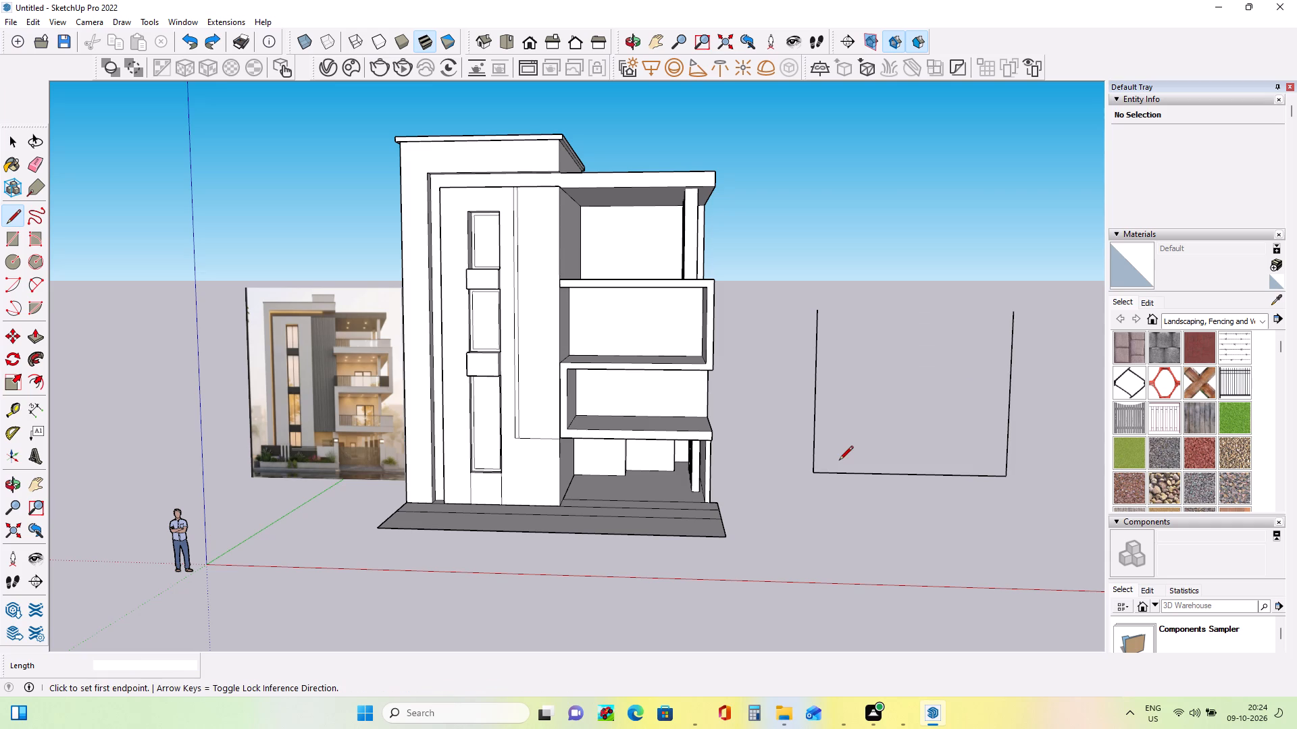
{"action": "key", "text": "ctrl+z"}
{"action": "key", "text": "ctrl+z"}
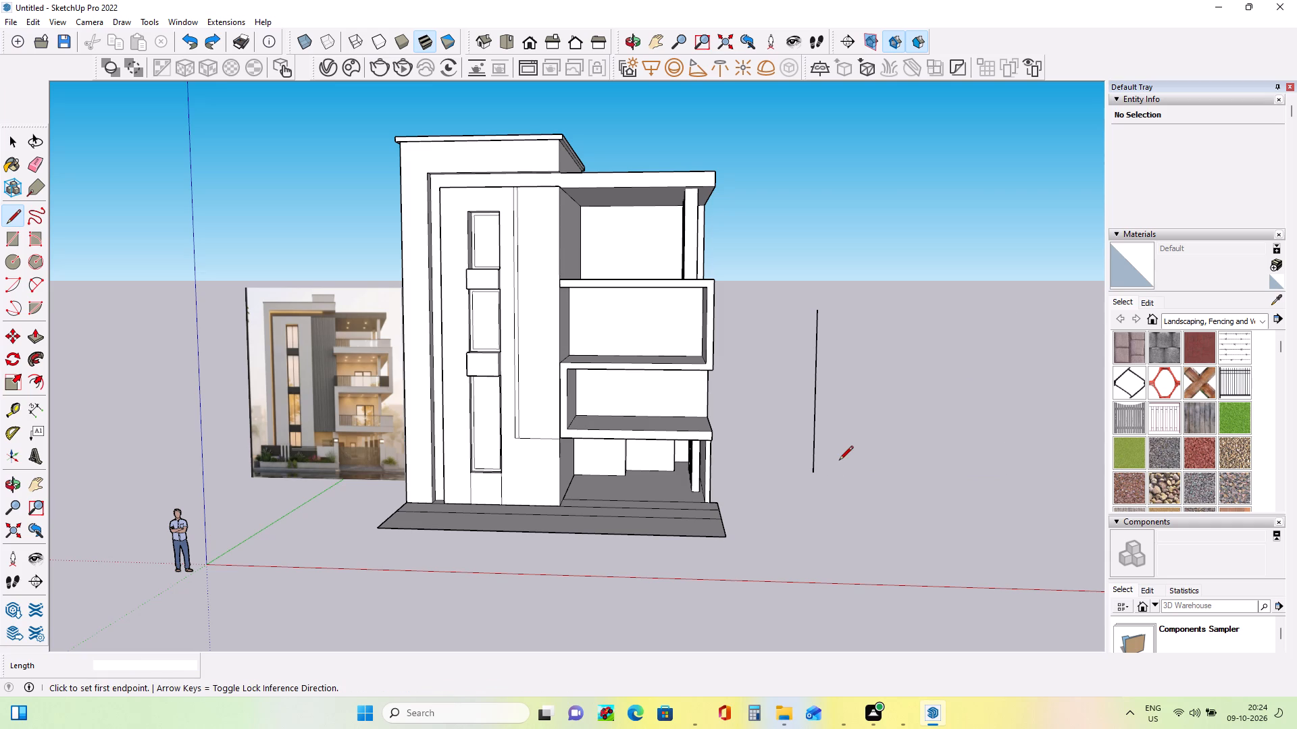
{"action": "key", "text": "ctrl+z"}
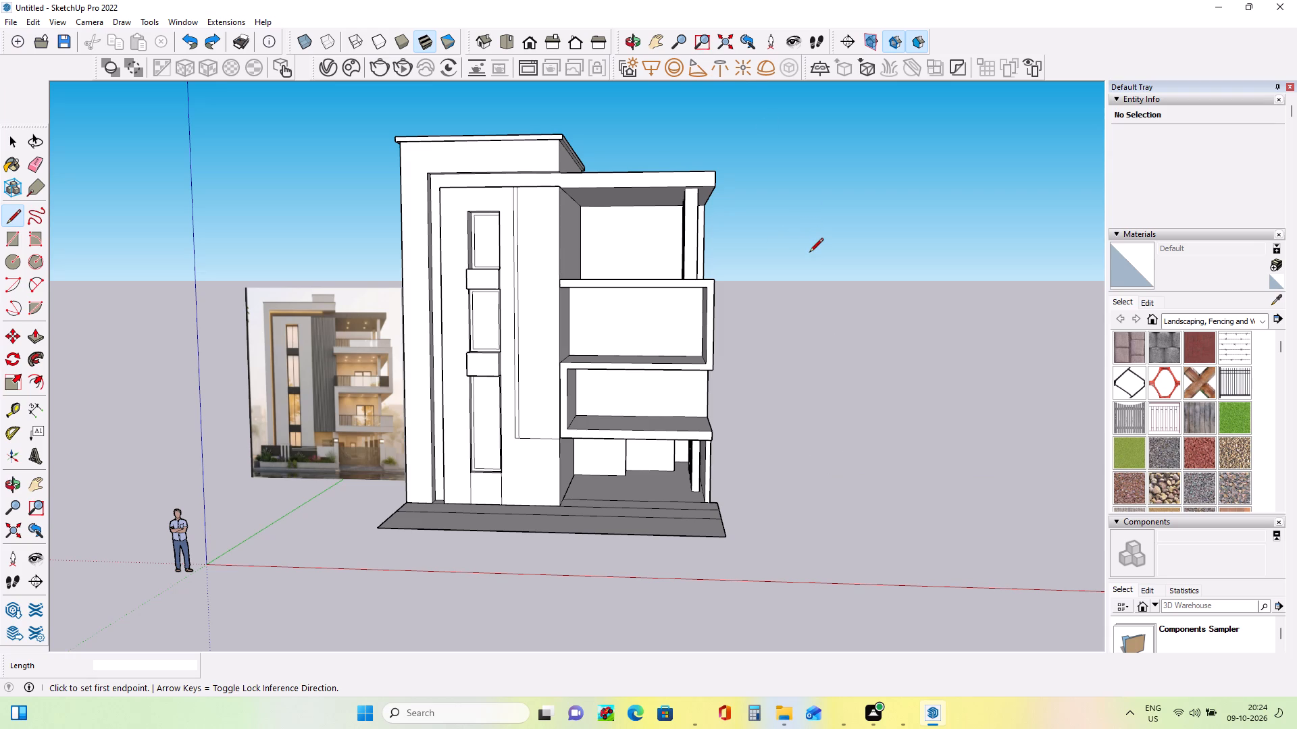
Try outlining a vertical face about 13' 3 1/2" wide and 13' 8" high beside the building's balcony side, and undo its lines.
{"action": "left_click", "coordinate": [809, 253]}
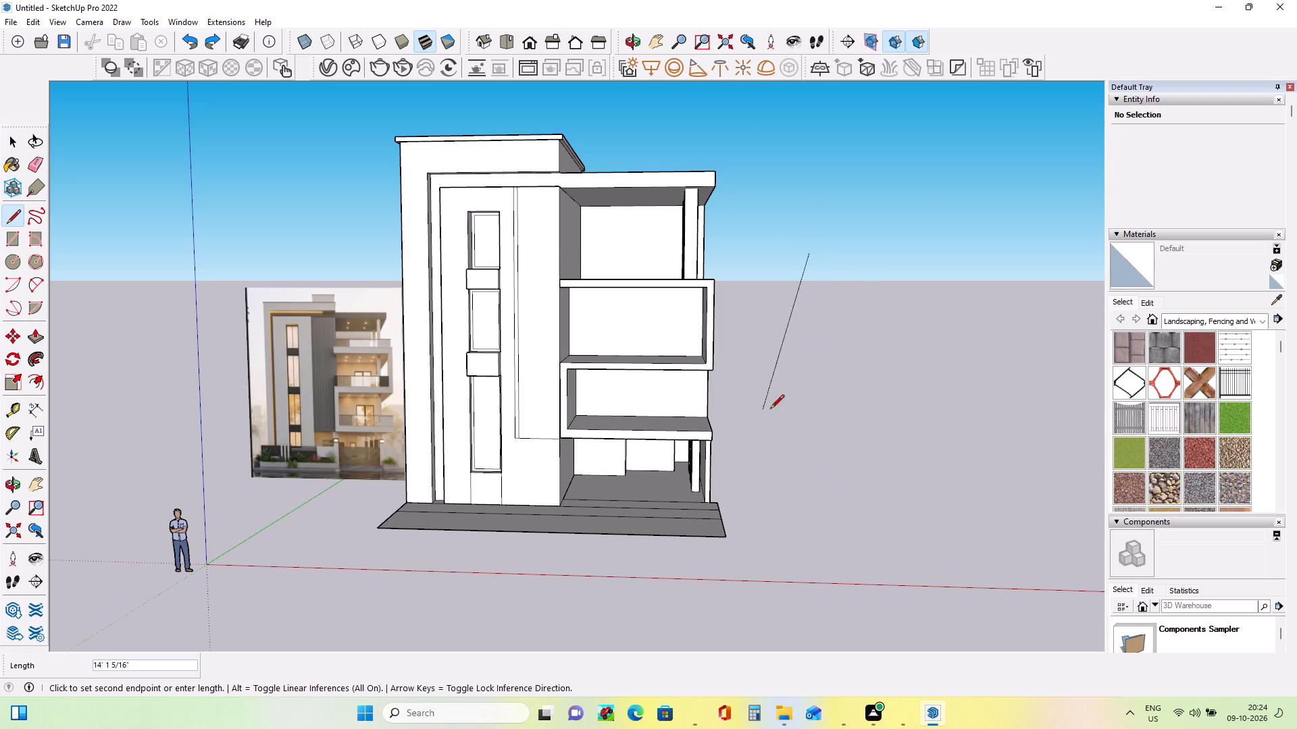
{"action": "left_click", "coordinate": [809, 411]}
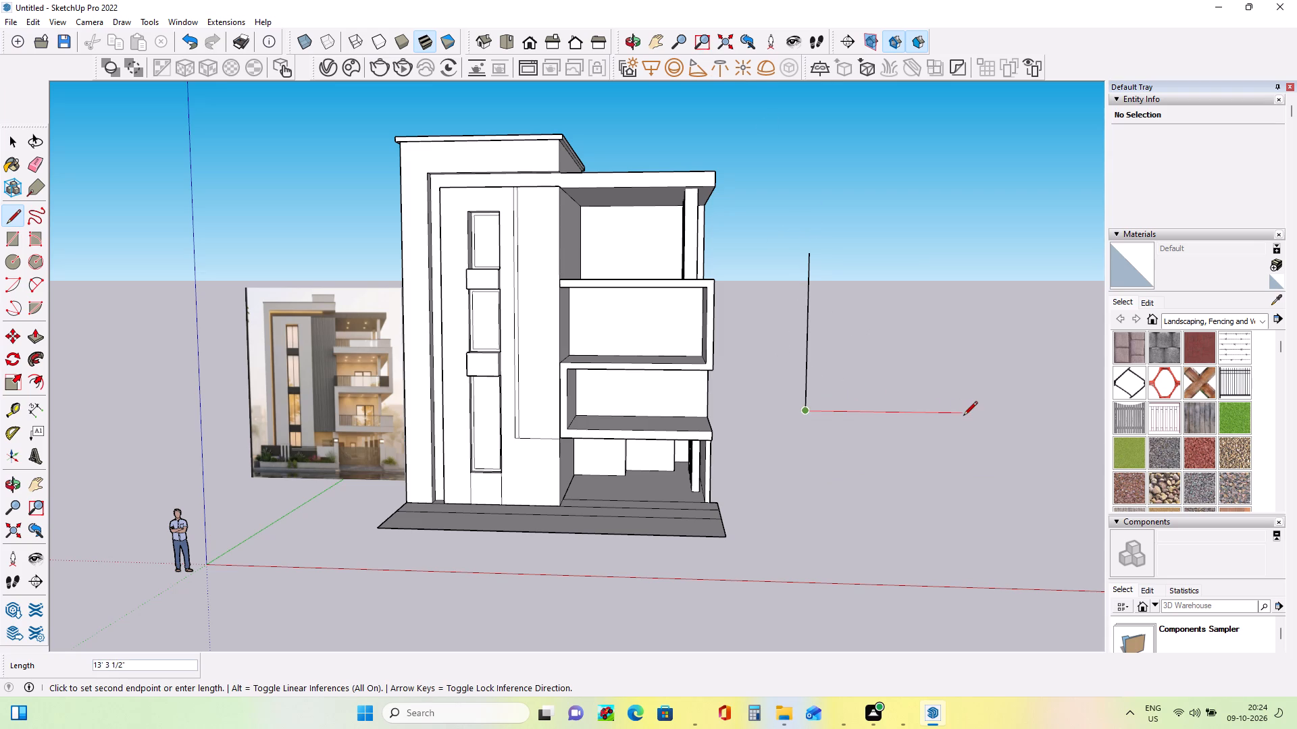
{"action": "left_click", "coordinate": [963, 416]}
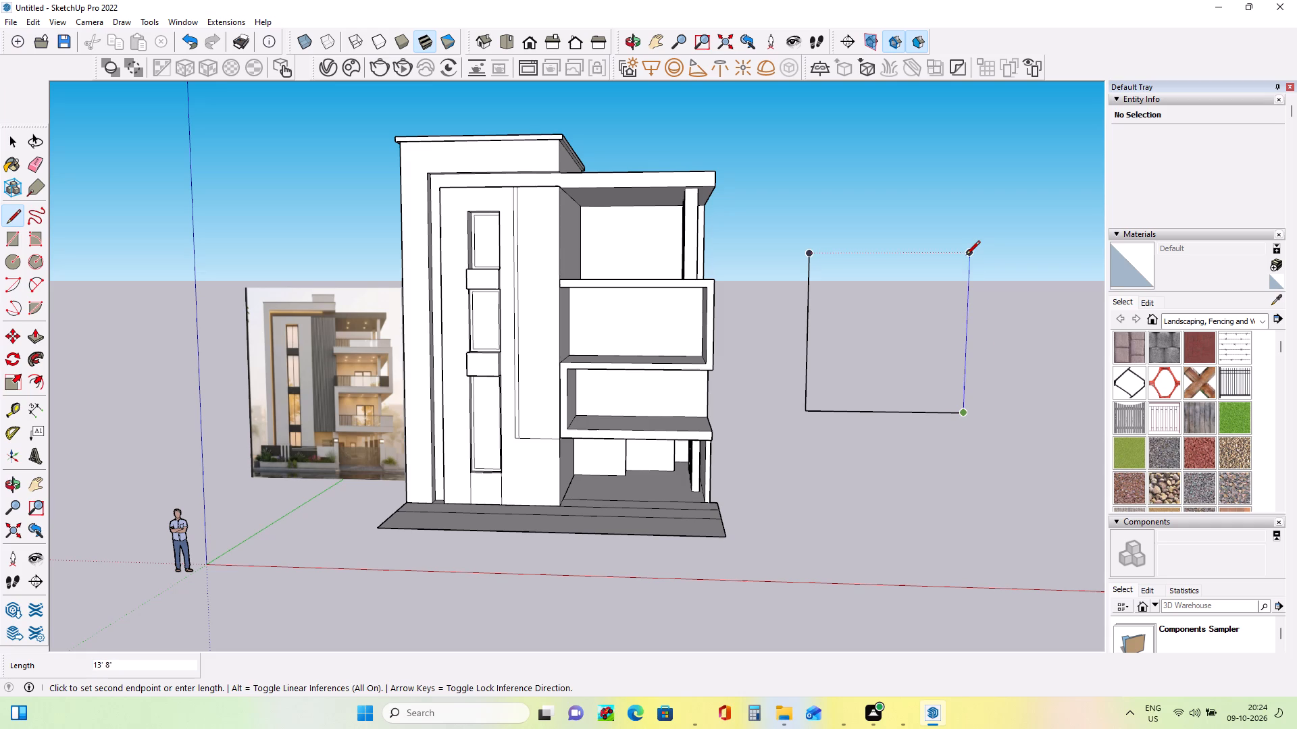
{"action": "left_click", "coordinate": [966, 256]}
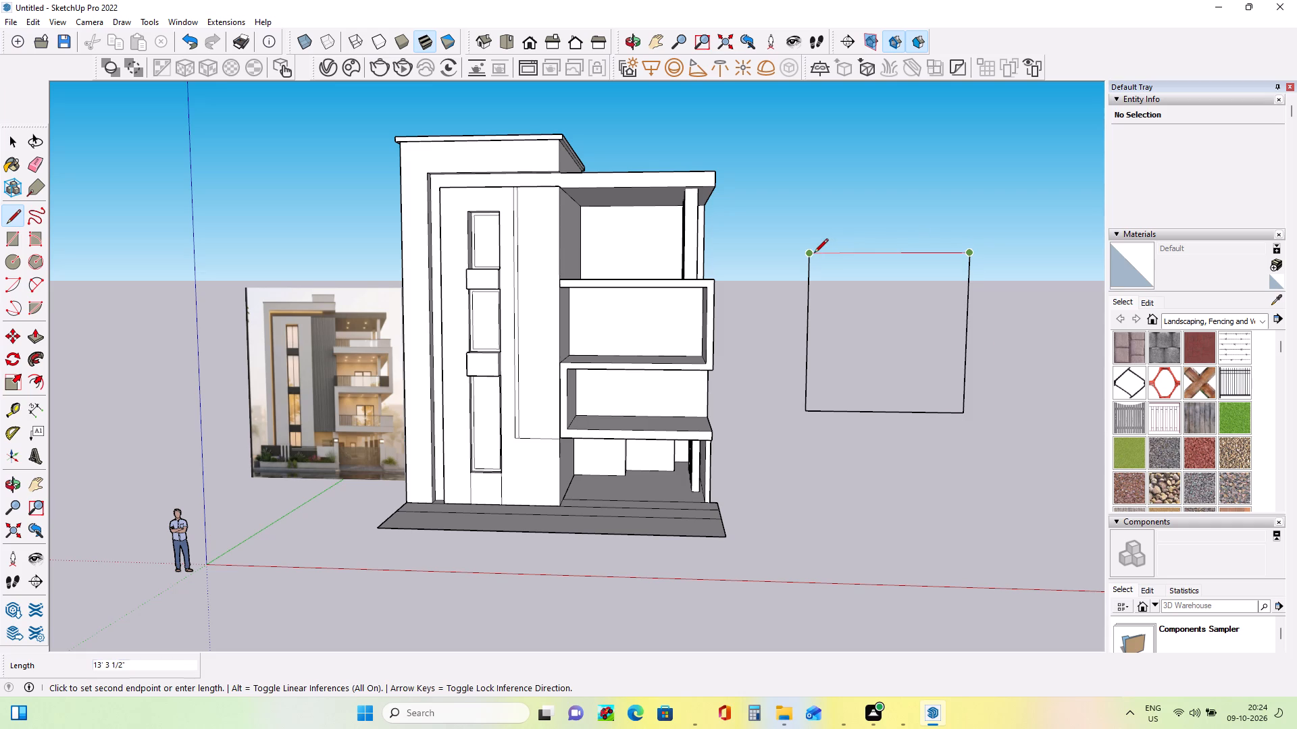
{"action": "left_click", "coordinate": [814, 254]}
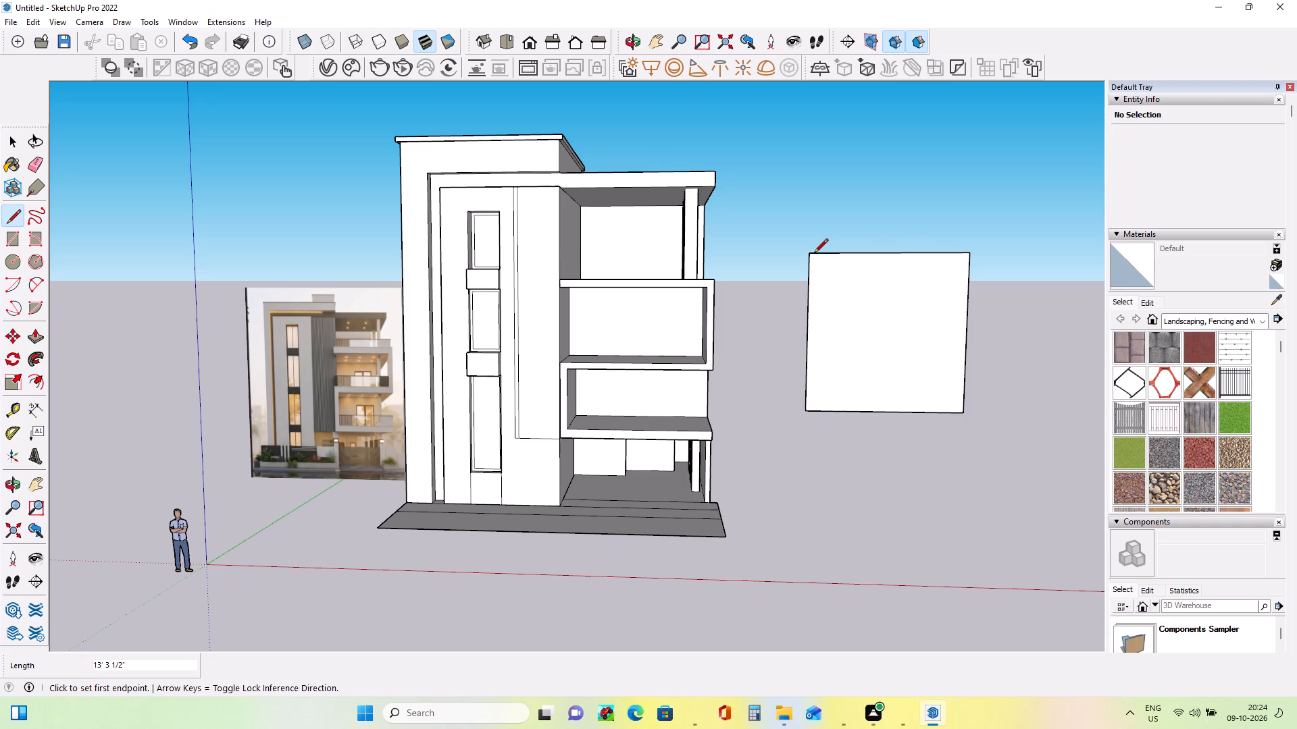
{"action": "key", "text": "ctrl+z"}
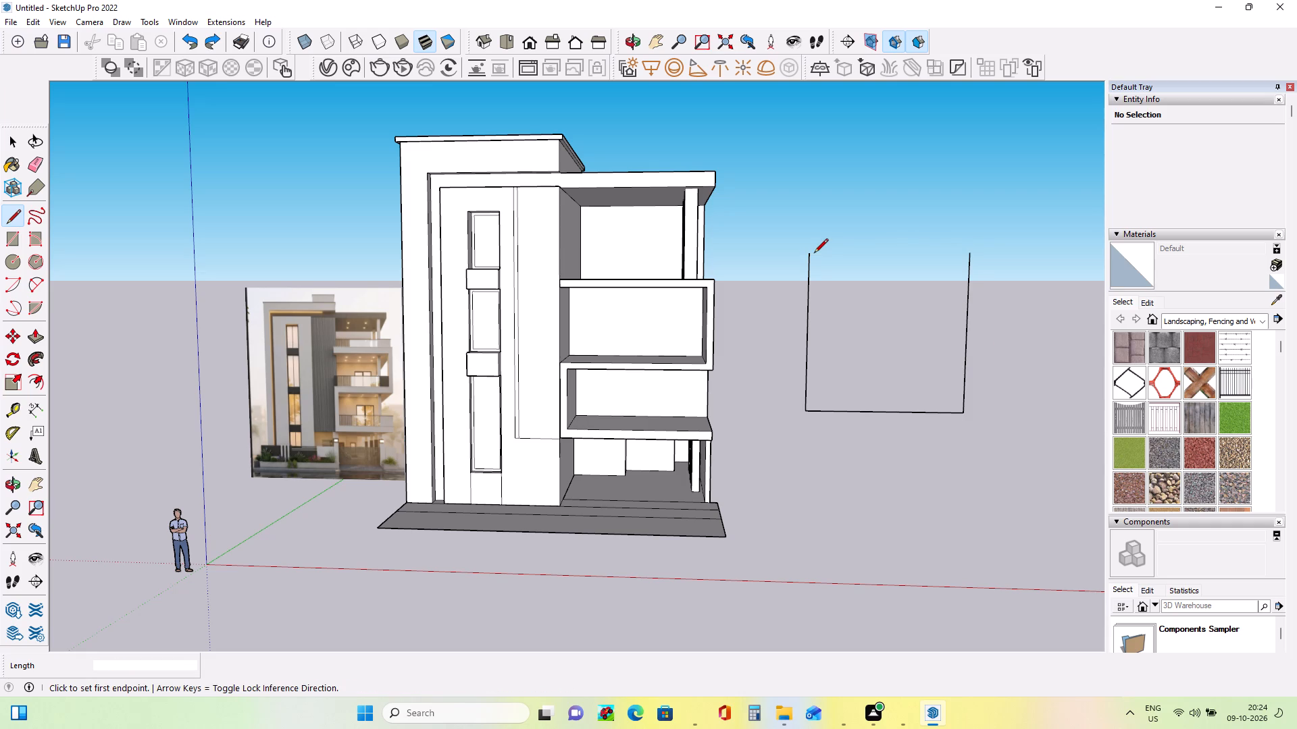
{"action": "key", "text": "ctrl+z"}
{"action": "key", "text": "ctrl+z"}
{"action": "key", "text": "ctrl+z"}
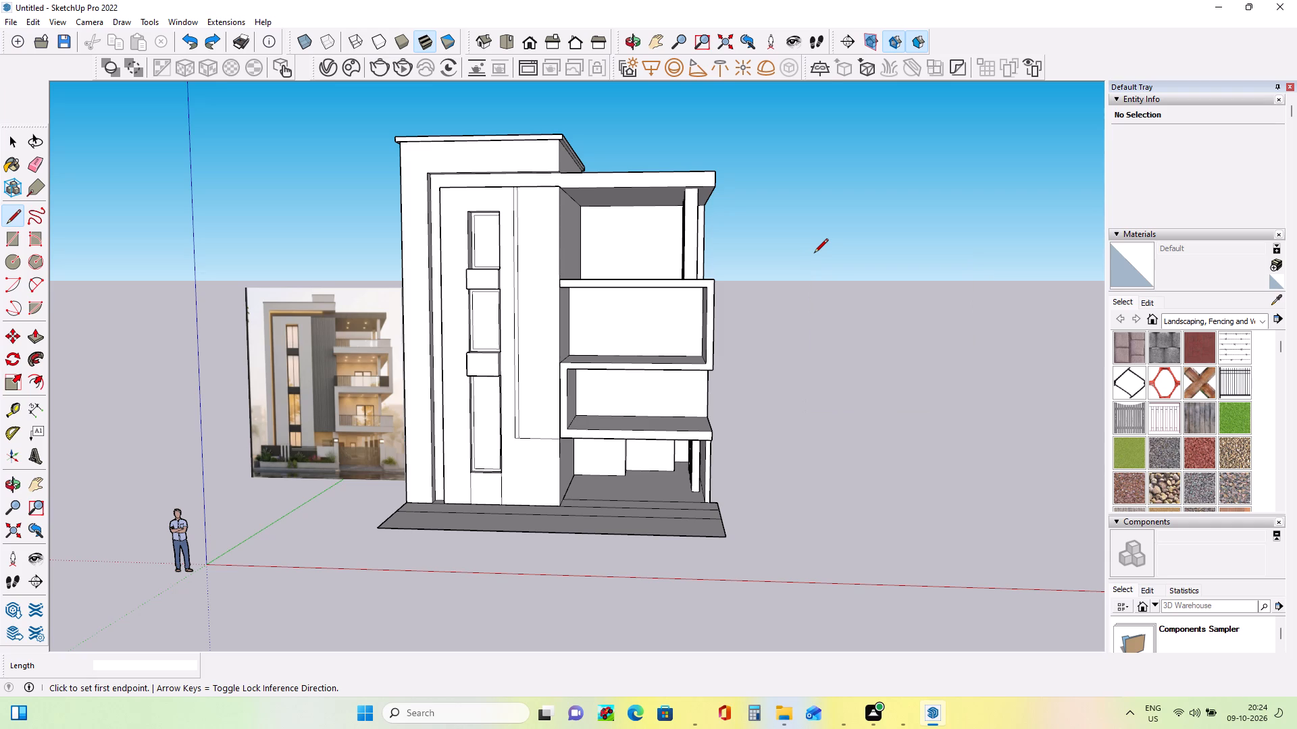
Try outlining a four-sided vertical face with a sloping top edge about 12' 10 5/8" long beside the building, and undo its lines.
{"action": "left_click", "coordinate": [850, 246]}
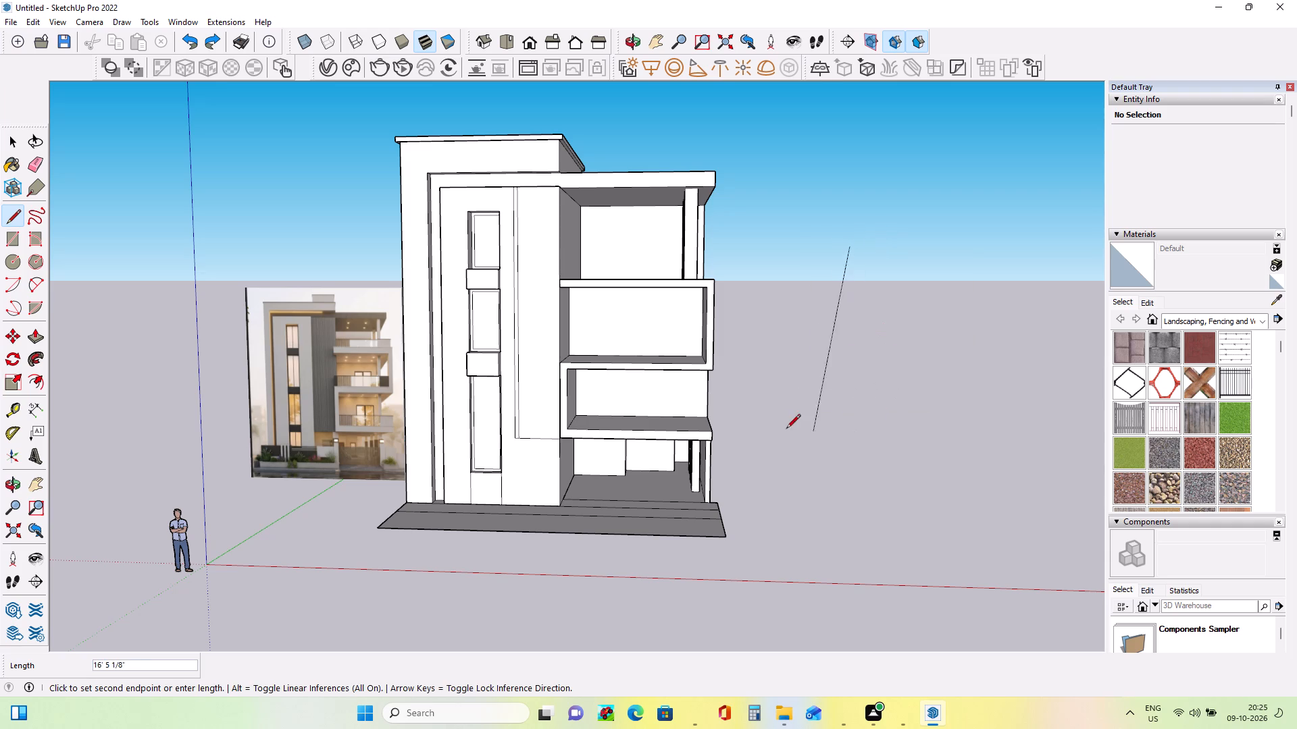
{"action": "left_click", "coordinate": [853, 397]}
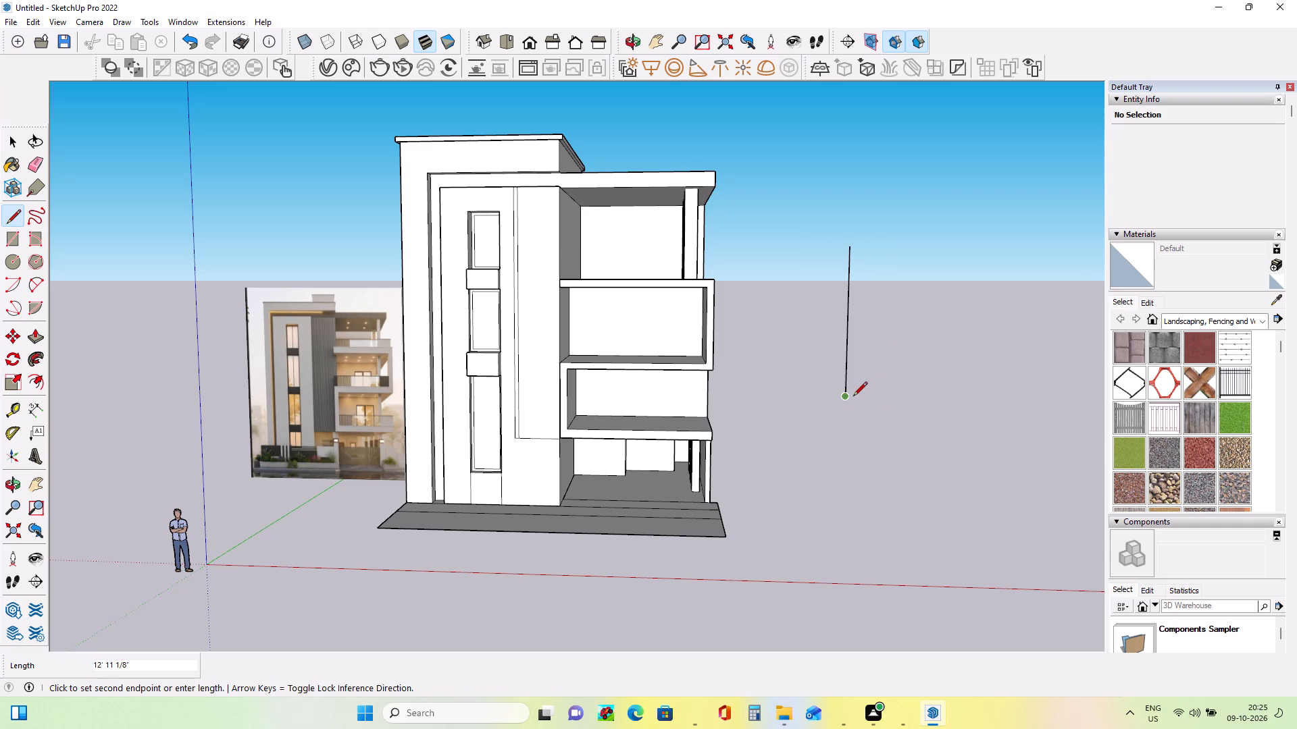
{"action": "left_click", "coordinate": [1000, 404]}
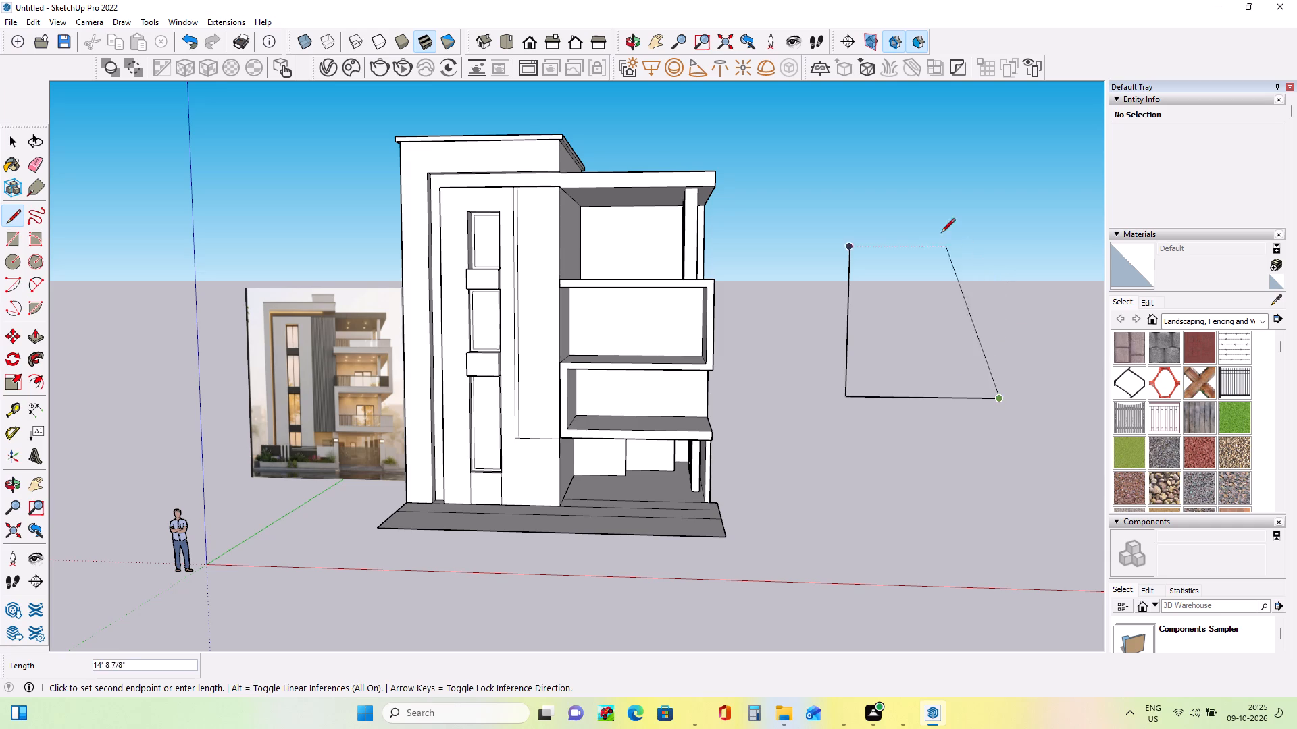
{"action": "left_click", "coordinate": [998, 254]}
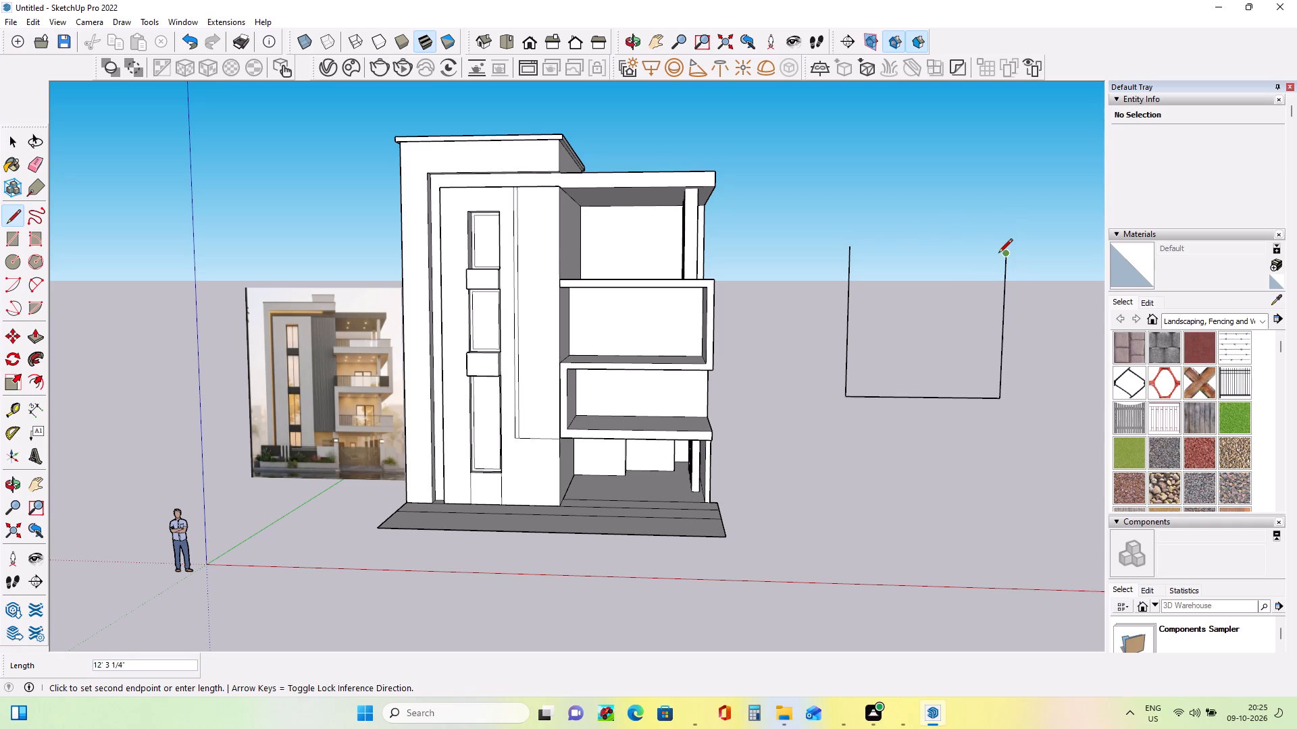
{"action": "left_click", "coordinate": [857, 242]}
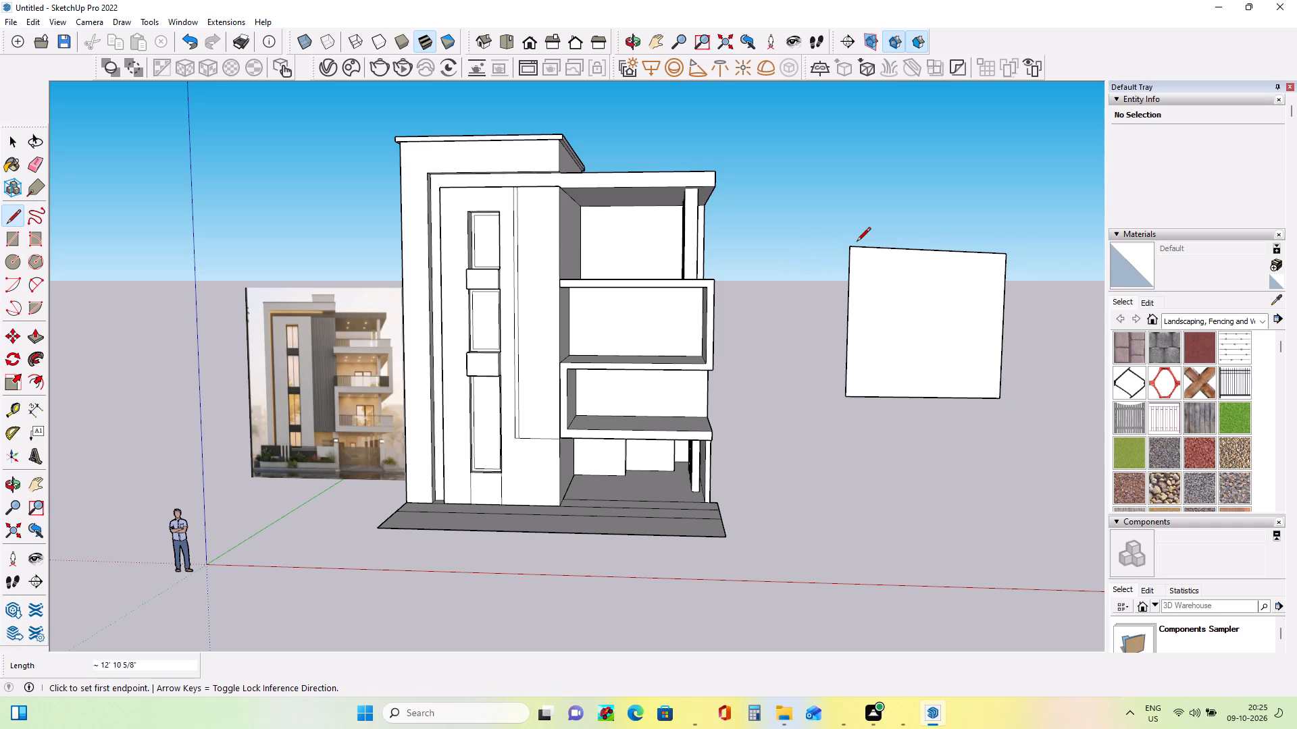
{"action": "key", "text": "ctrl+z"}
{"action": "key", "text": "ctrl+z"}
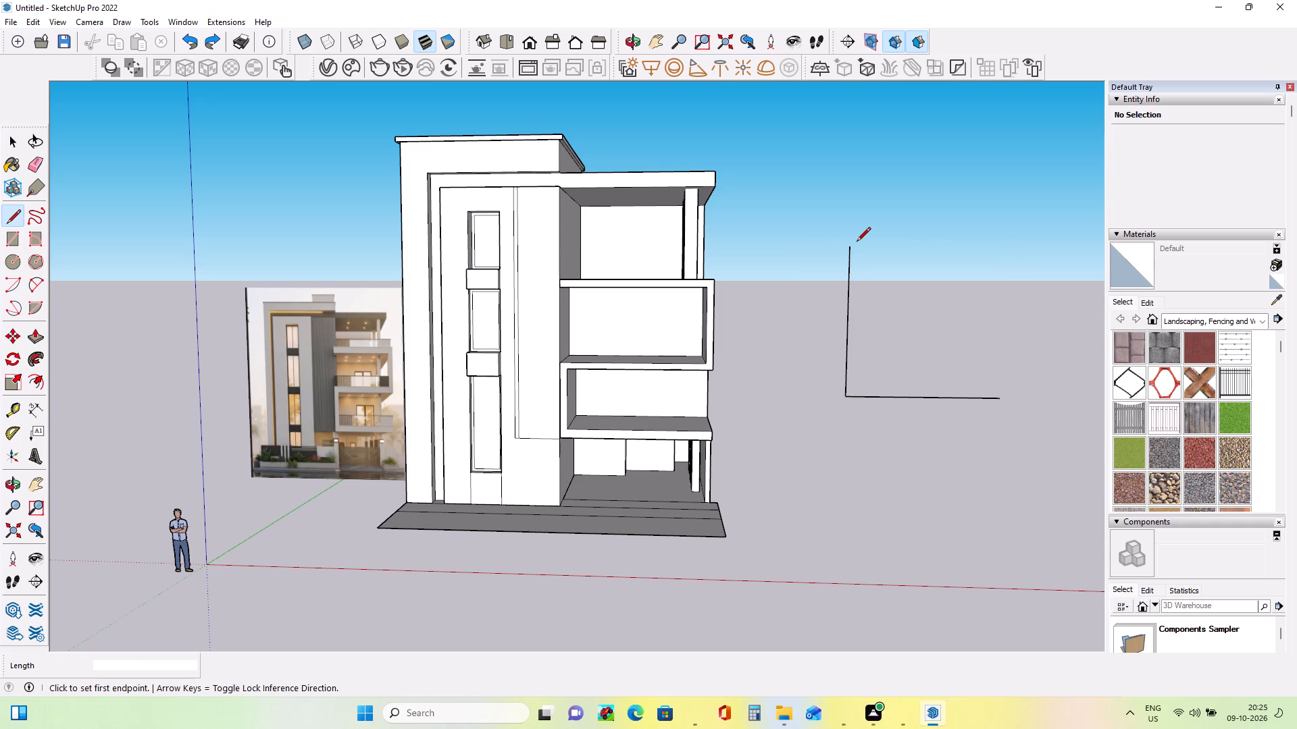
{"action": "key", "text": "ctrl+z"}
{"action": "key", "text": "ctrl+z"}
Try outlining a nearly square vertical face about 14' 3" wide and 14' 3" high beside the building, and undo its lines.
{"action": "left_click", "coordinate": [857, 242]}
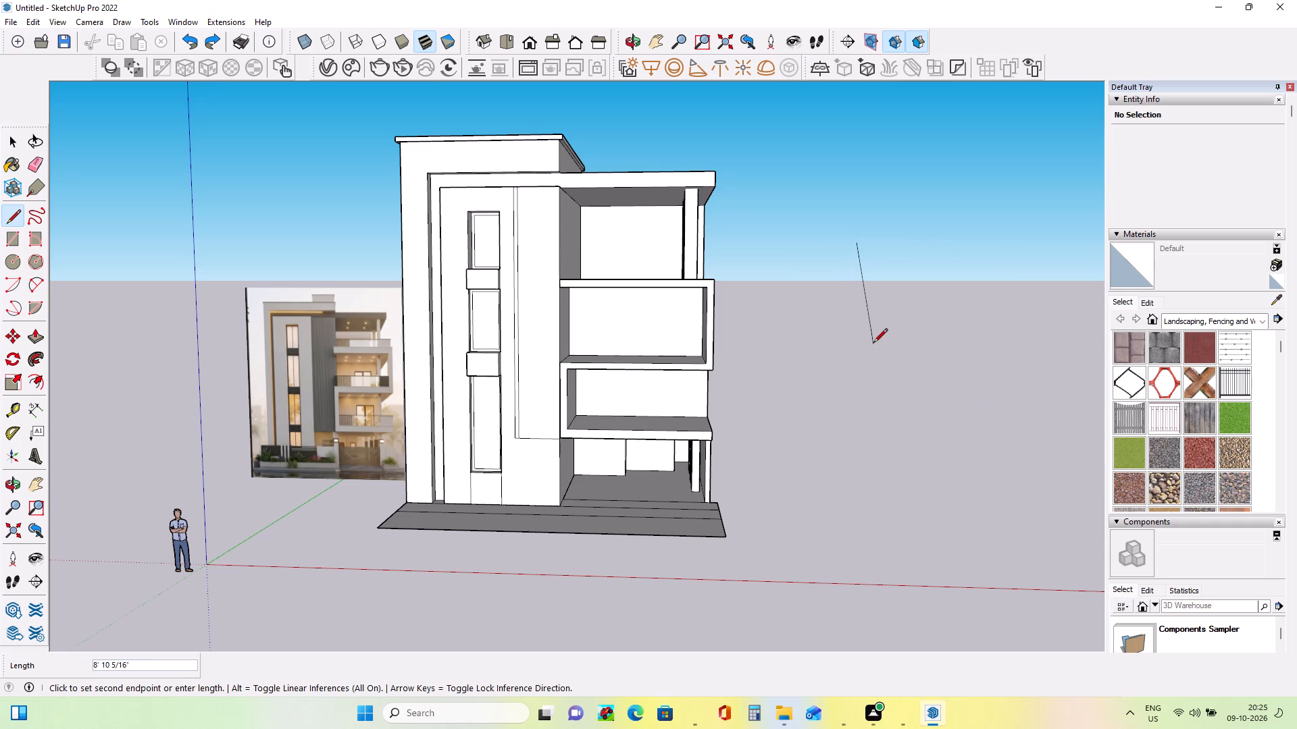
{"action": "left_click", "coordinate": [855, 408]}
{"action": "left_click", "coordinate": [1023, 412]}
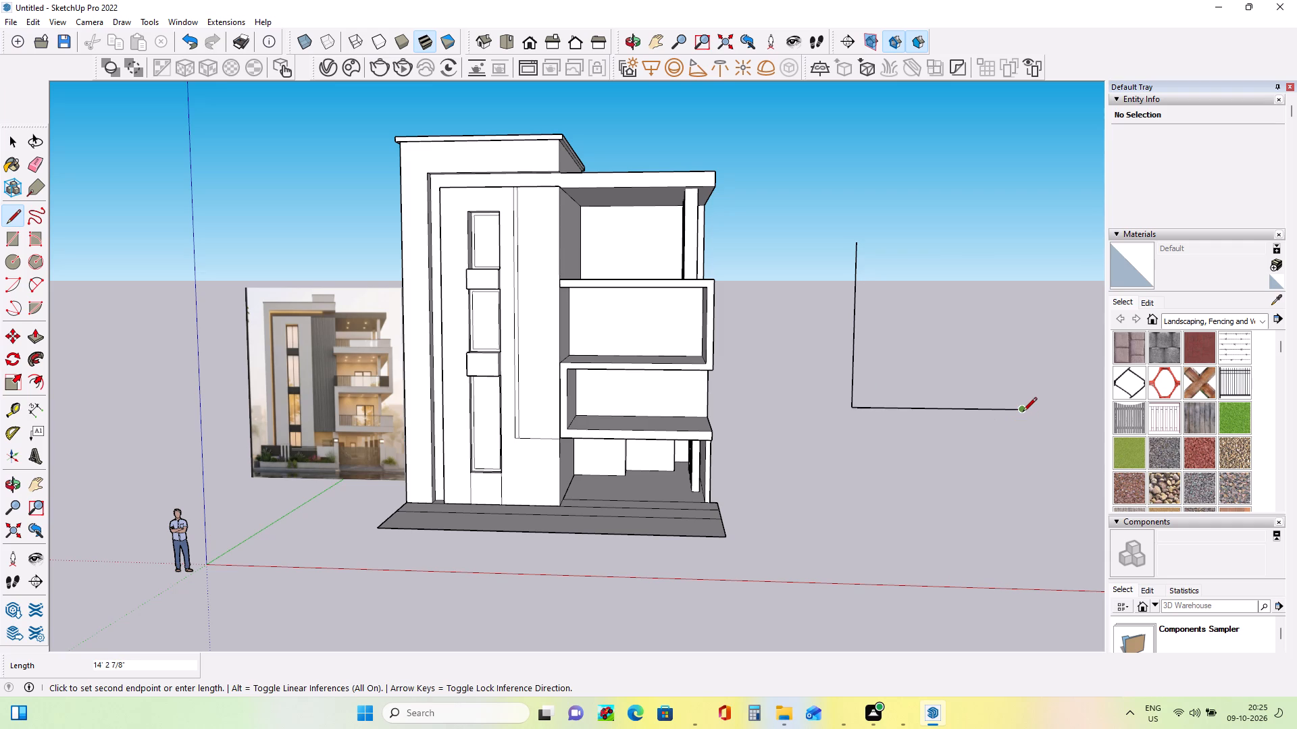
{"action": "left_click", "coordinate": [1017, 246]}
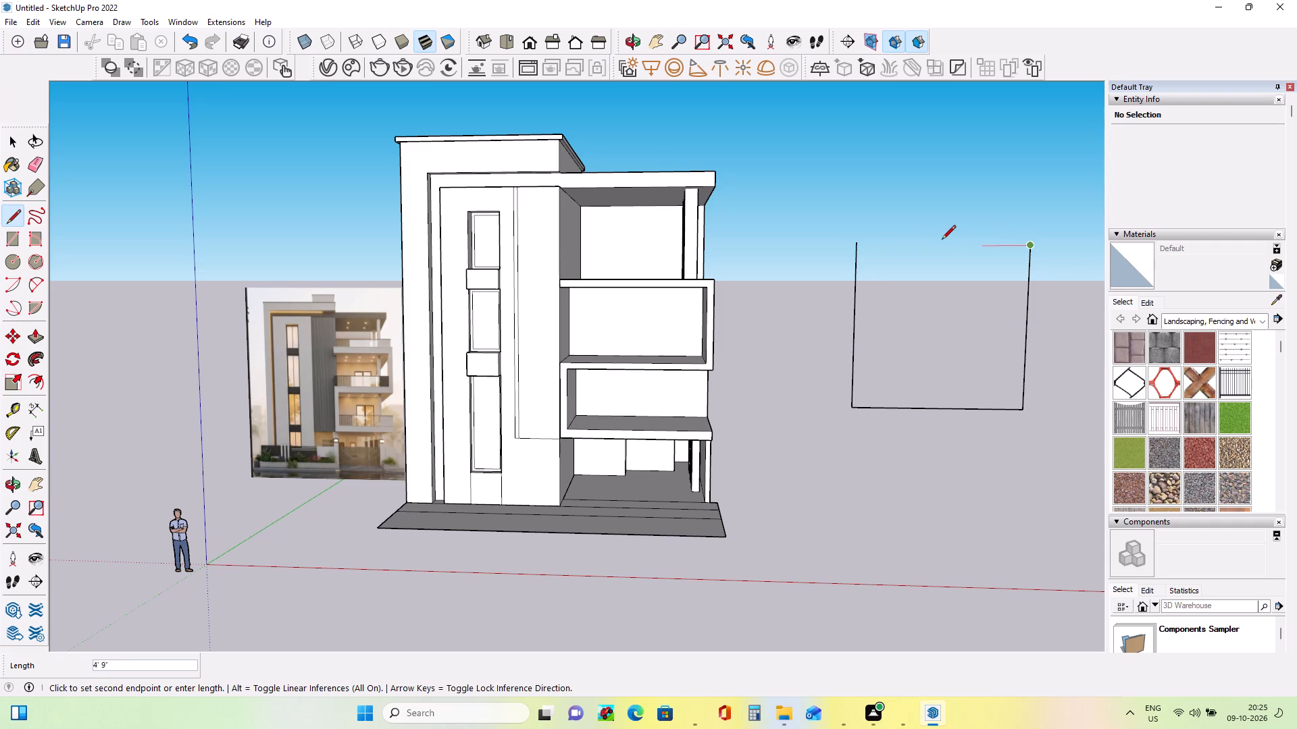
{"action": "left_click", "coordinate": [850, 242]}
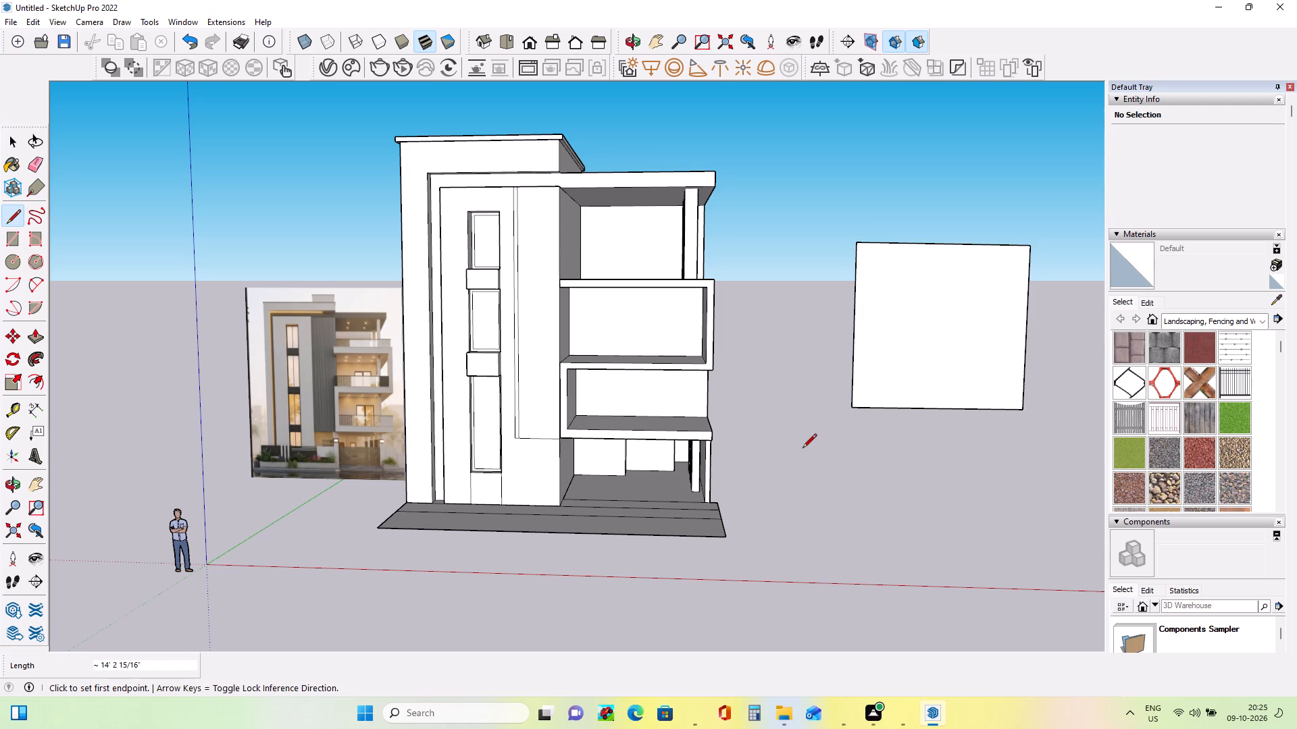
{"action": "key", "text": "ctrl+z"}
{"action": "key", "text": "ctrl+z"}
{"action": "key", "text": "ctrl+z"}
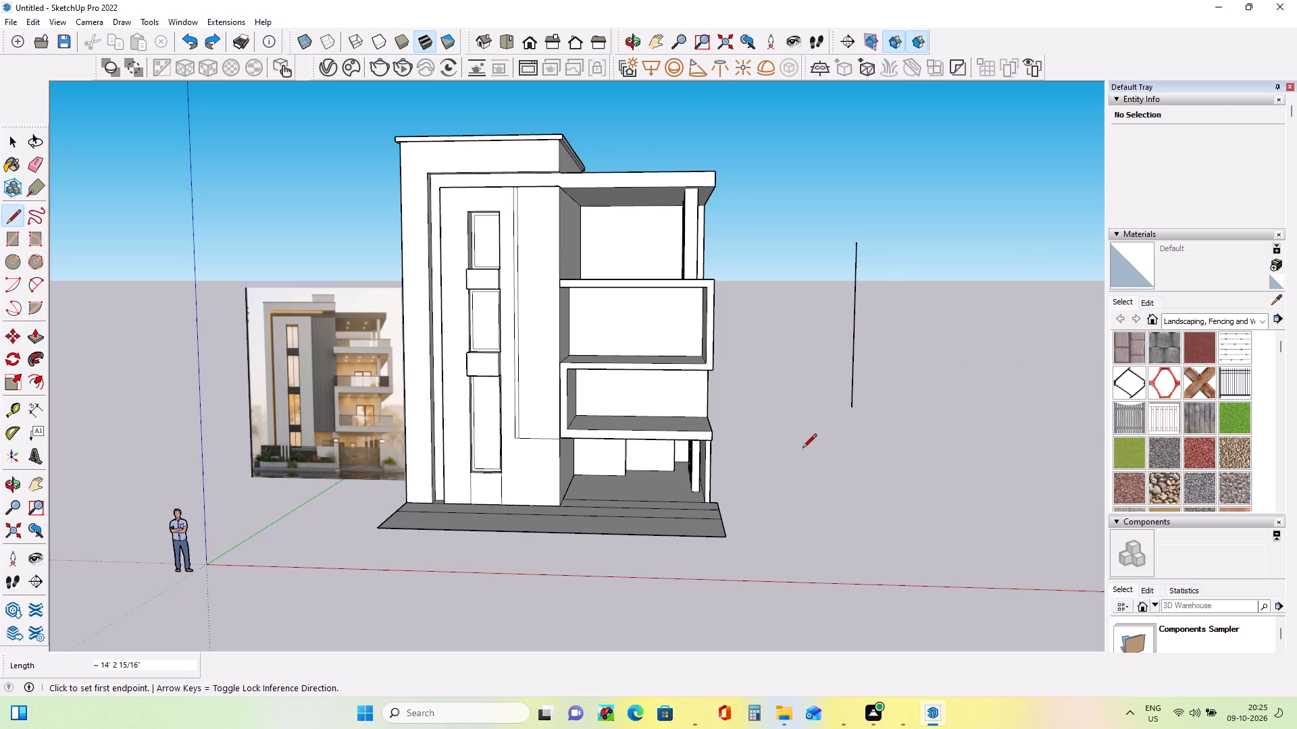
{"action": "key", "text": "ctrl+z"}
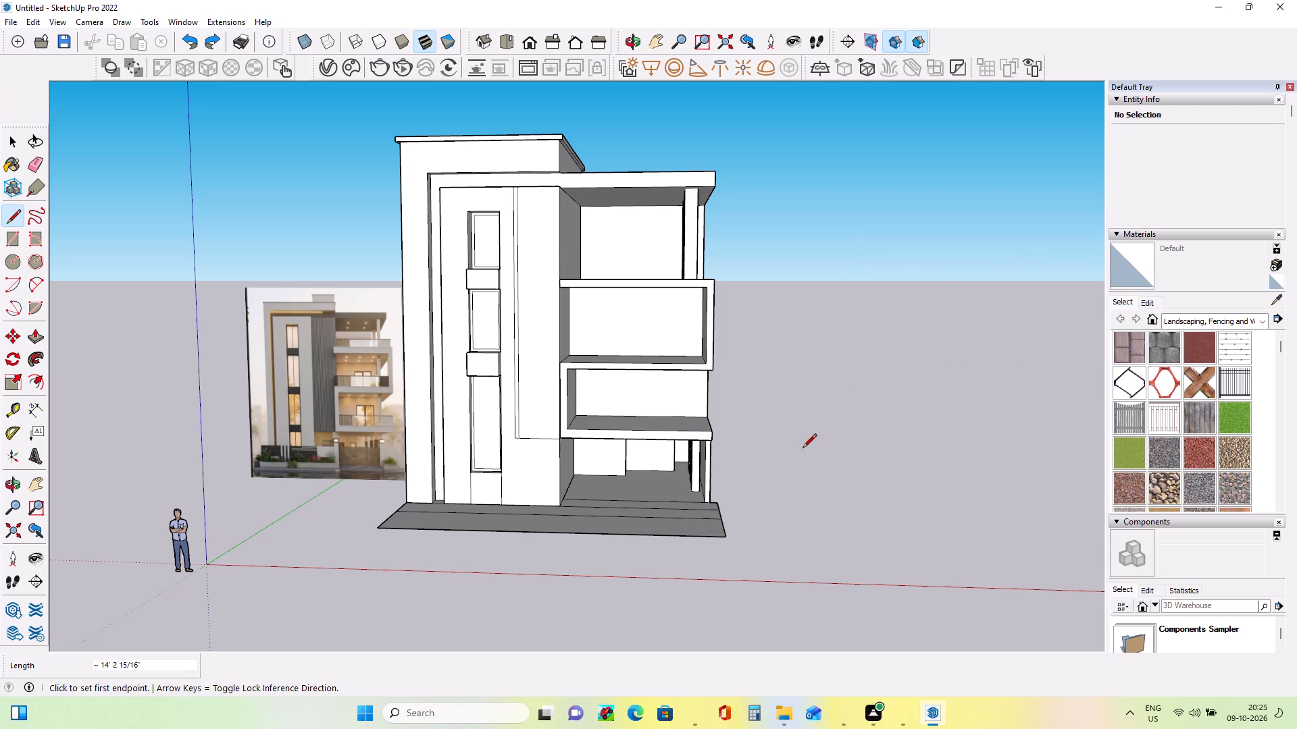
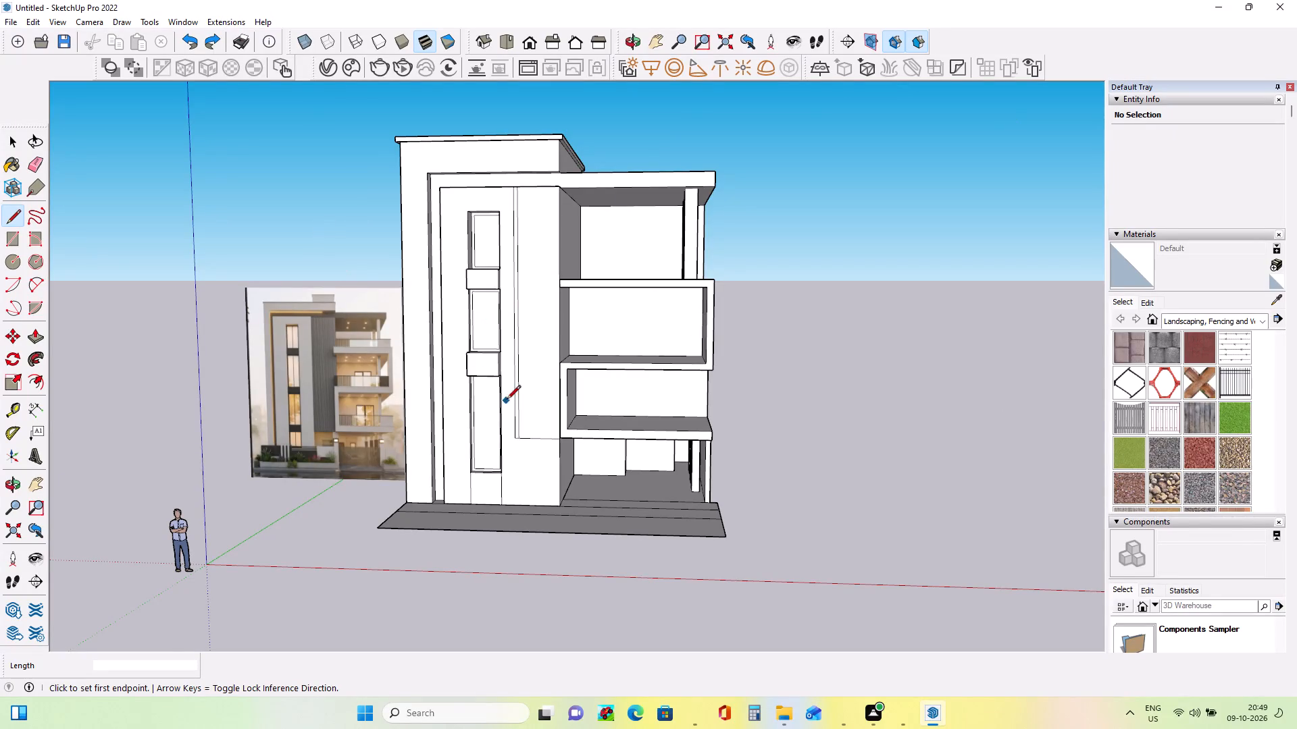
Paint the frames of the top and middle stair-tower windows with Asphalt New from the Asphalt and Concrete collection.
{"action": "scroll", "coordinate": [468, 382], "scroll_direction": "up", "scroll_amount": 3}
{"action": "middle_click_drag", "start_coordinate": [484, 369], "coordinate": [553, 388]}
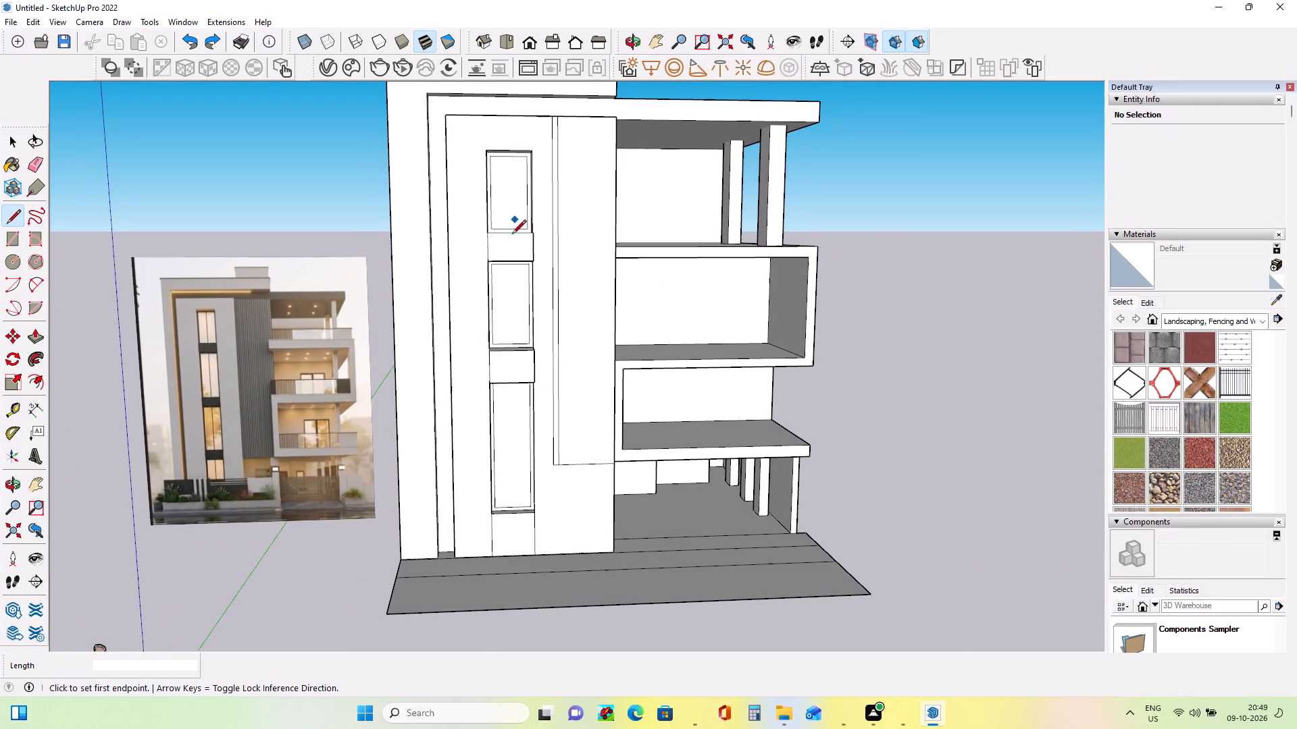
{"action": "scroll", "coordinate": [512, 235], "scroll_direction": "up", "scroll_amount": 2}
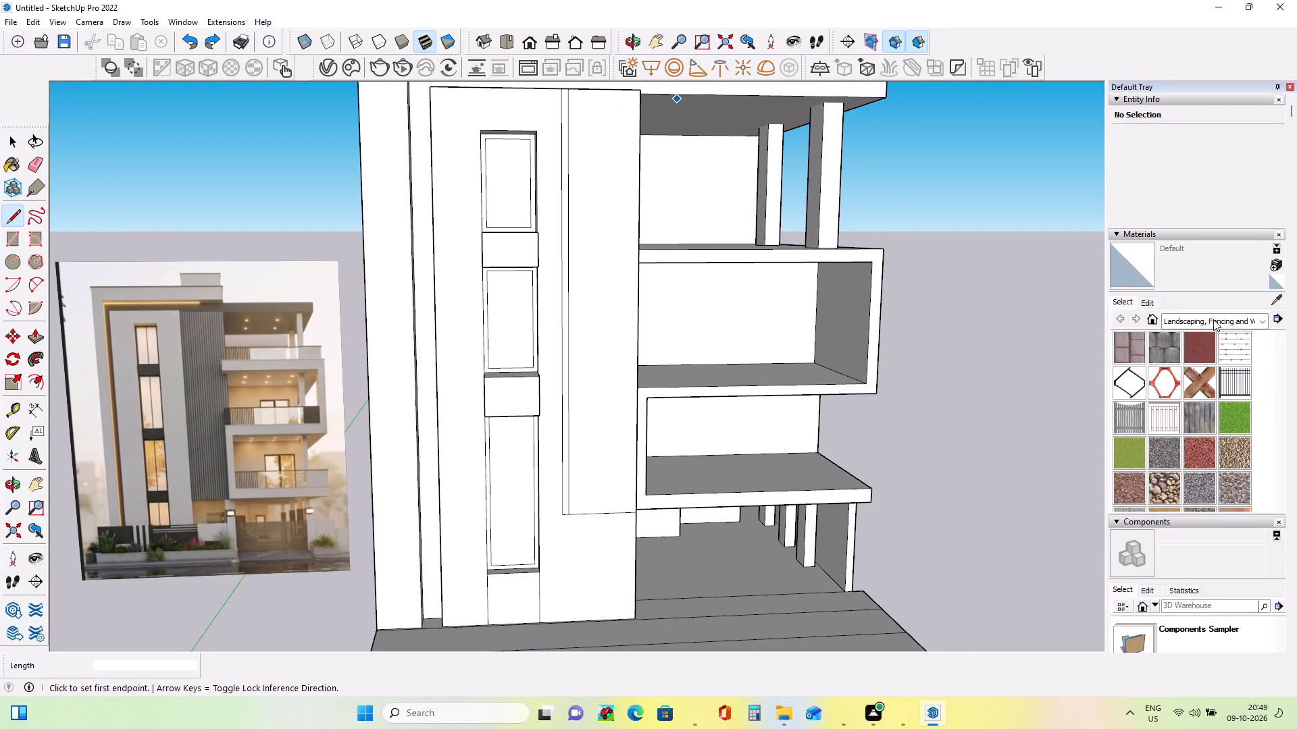
{"action": "left_click", "coordinate": [1213, 314]}
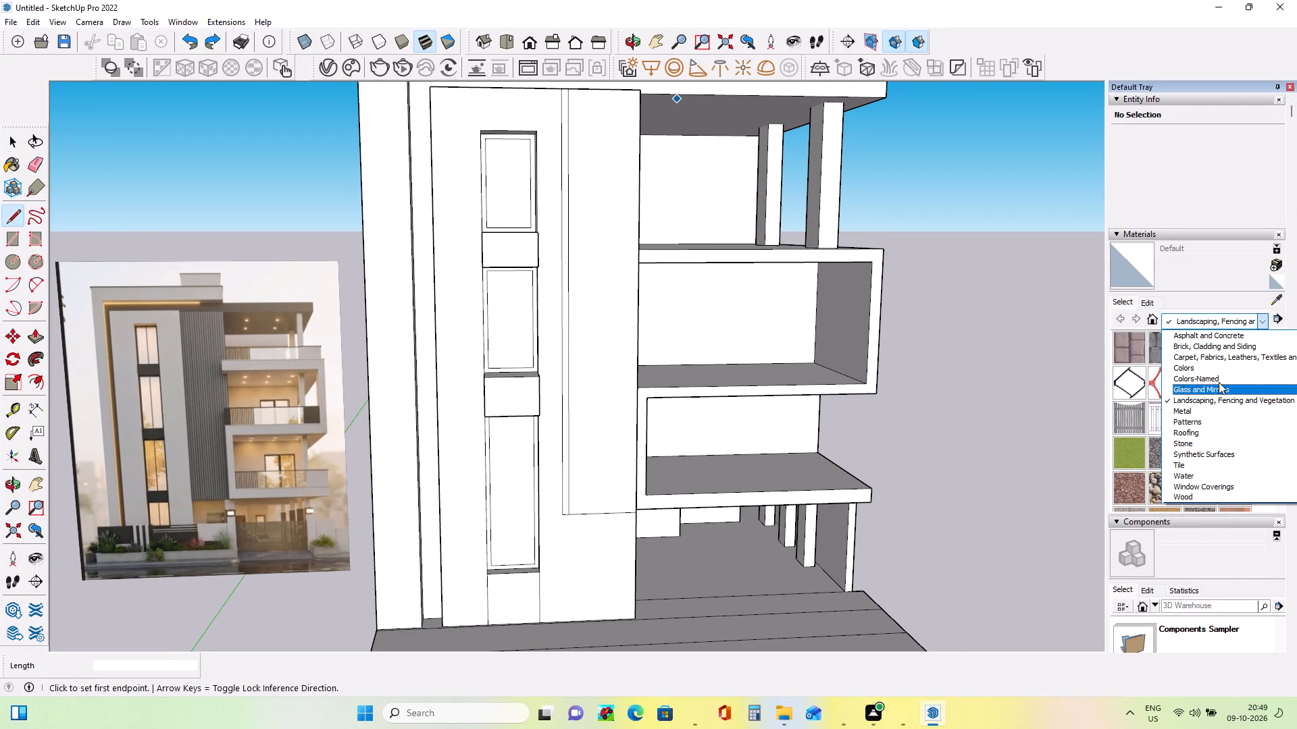
{"action": "left_click", "coordinate": [1211, 340]}
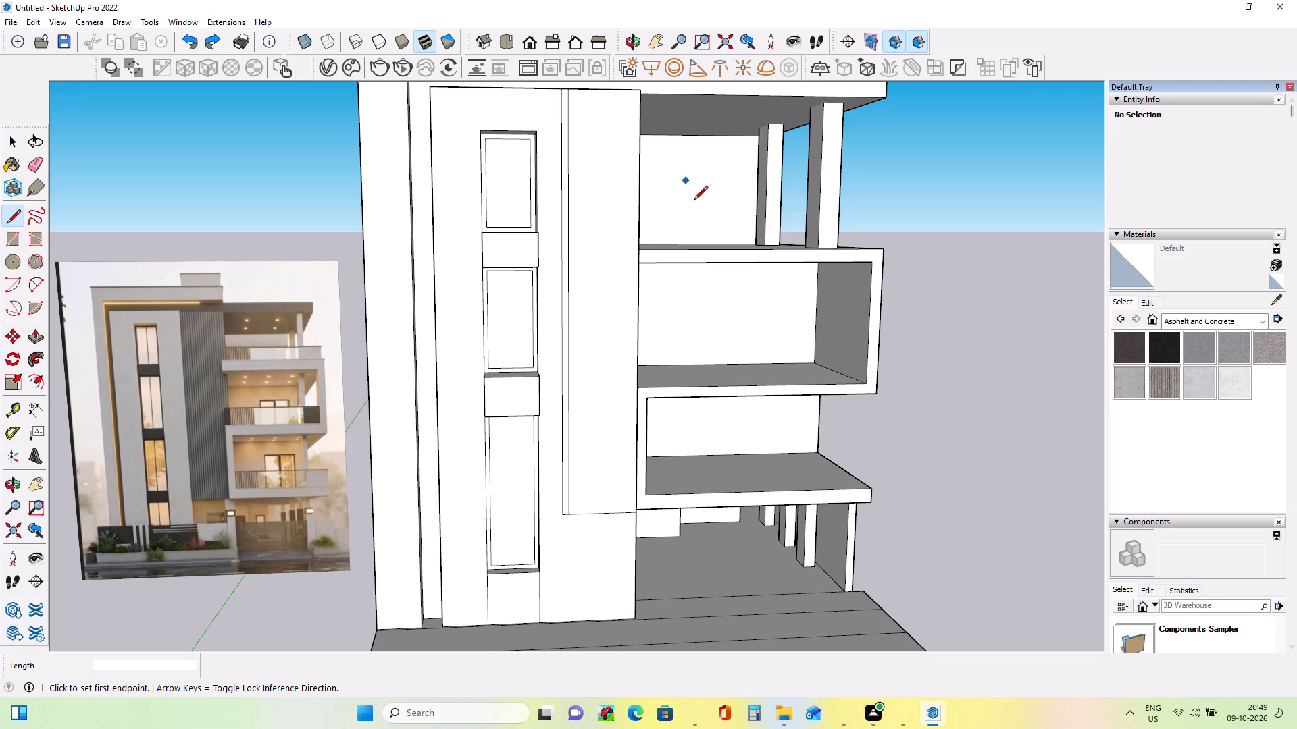
{"action": "left_click", "coordinate": [1136, 356]}
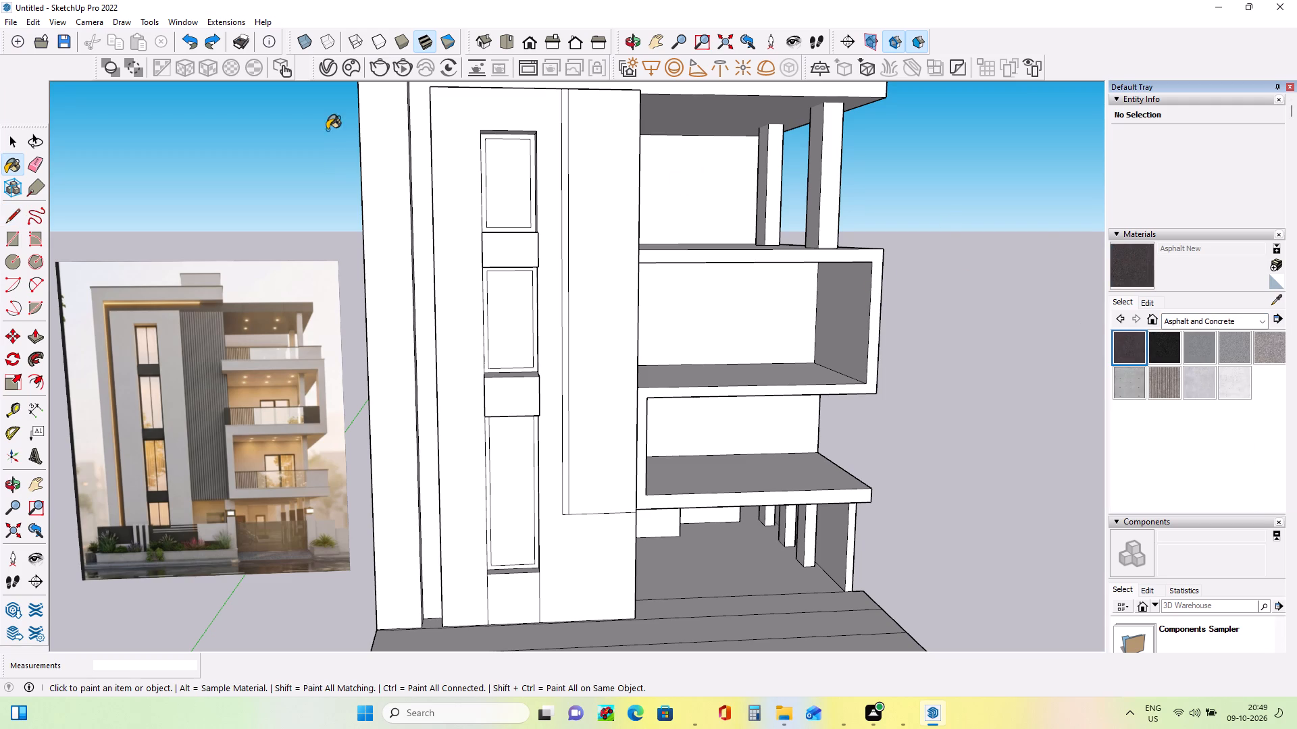
{"action": "scroll", "coordinate": [489, 207], "scroll_direction": "up", "scroll_amount": 9}
{"action": "left_click", "coordinate": [476, 213]}
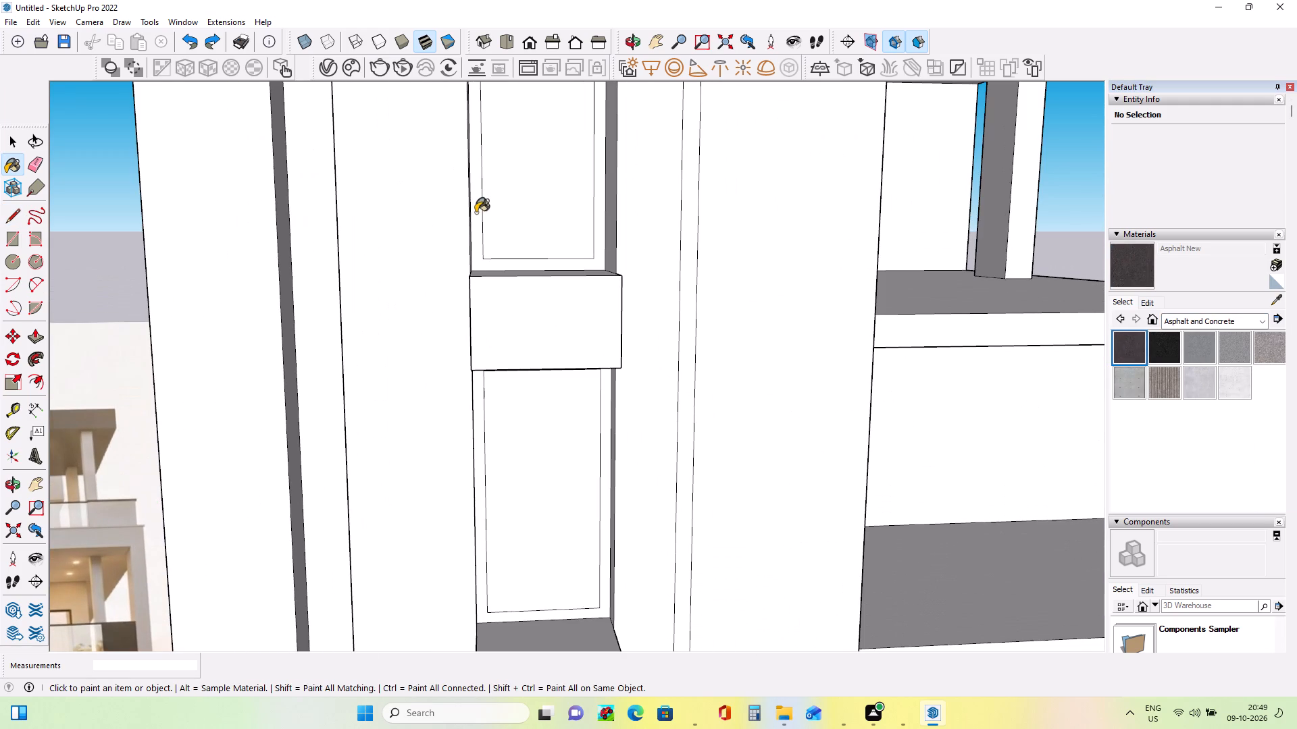
{"action": "middle_click_drag", "start_coordinate": [479, 327], "coordinate": [474, 265]}
{"action": "left_click", "coordinate": [476, 354]}
{"action": "scroll", "coordinate": [523, 333], "scroll_direction": "down", "scroll_amount": 1}
{"action": "scroll", "coordinate": [523, 333], "scroll_direction": "up", "scroll_amount": 1}
{"action": "scroll", "coordinate": [523, 333], "scroll_direction": "down", "scroll_amount": 2}
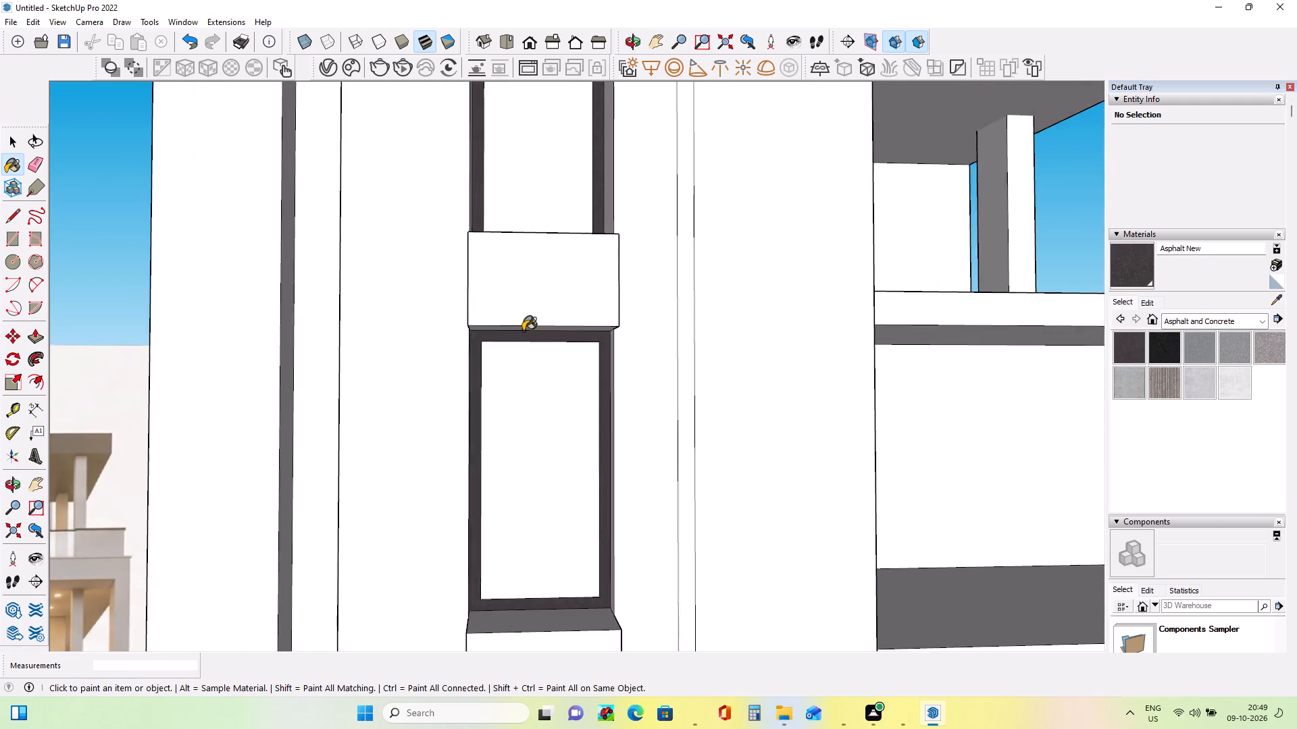
Paint the front, side and underside faces of the two projecting boxes between the windows with Asphalt New.
{"action": "scroll", "coordinate": [523, 331], "scroll_direction": "down", "scroll_amount": 6}
{"action": "left_click", "coordinate": [535, 492]}
{"action": "middle_click_drag", "start_coordinate": [571, 469], "coordinate": [662, 451]}
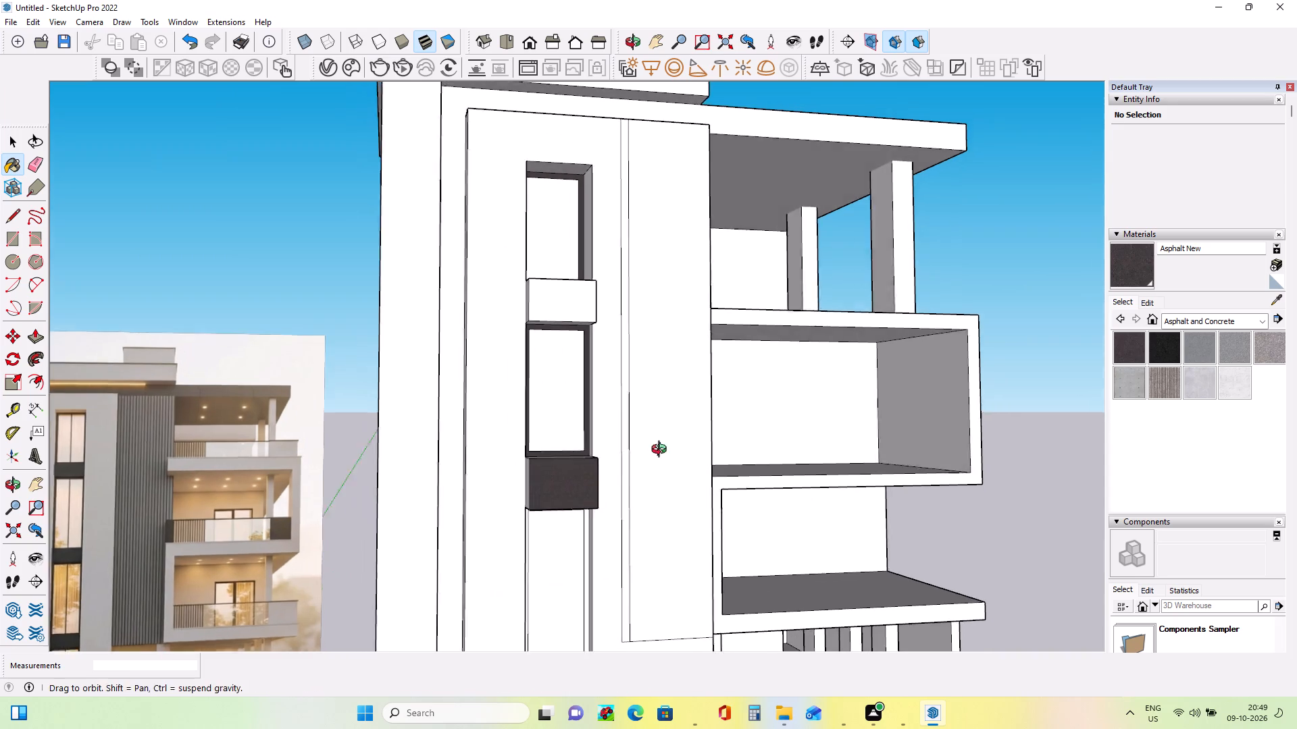
{"action": "middle_click_drag", "start_coordinate": [662, 451], "coordinate": [667, 450]}
{"action": "left_click", "coordinate": [566, 481]}
{"action": "left_click", "coordinate": [586, 302]}
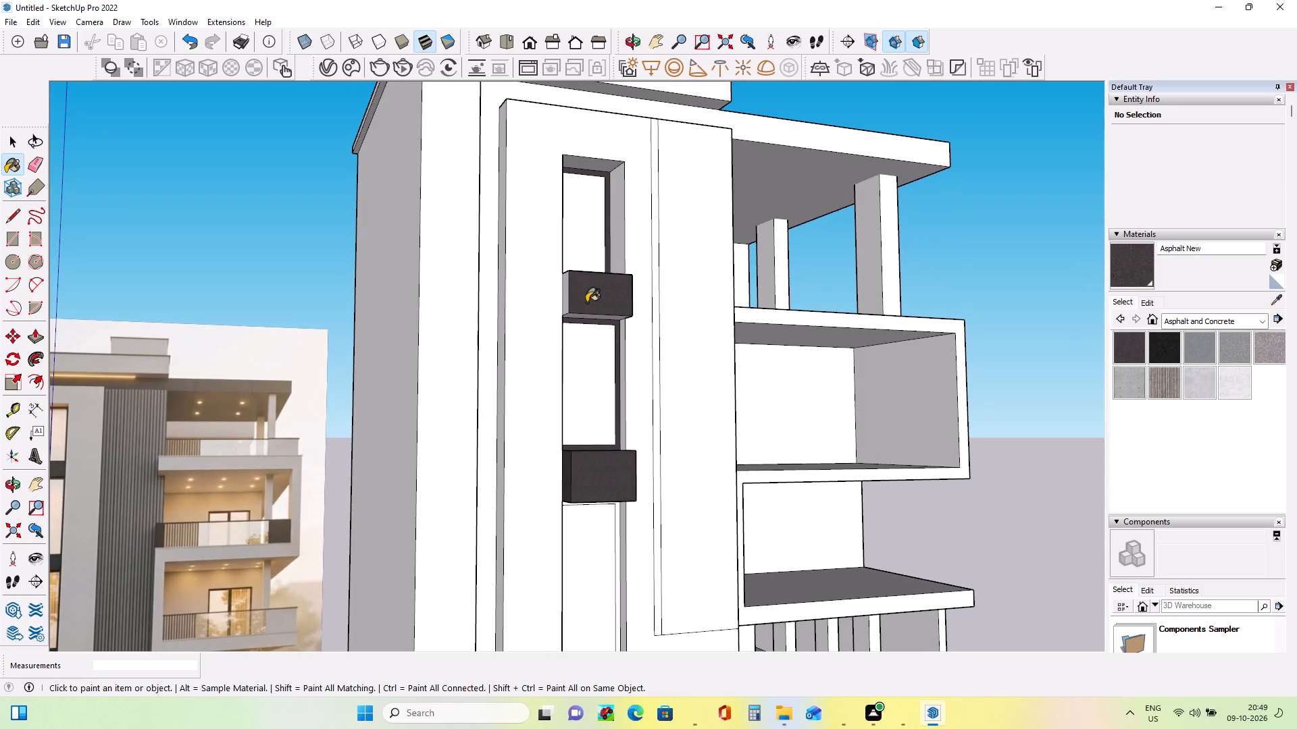
{"action": "left_click", "coordinate": [565, 302]}
{"action": "middle_click_drag", "start_coordinate": [636, 375], "coordinate": [250, 406]}
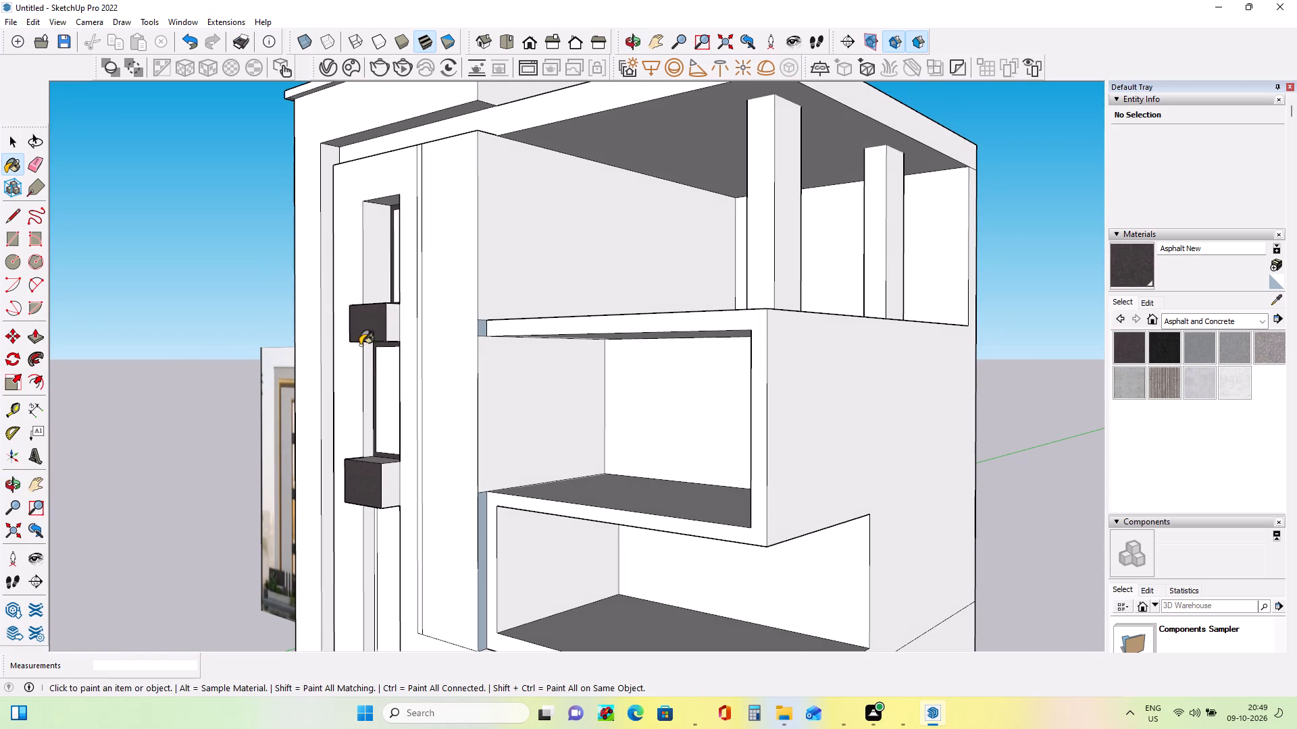
{"action": "left_click", "coordinate": [395, 329]}
{"action": "left_click", "coordinate": [388, 485]}
{"action": "middle_click_drag", "start_coordinate": [353, 485], "coordinate": [495, 358]}
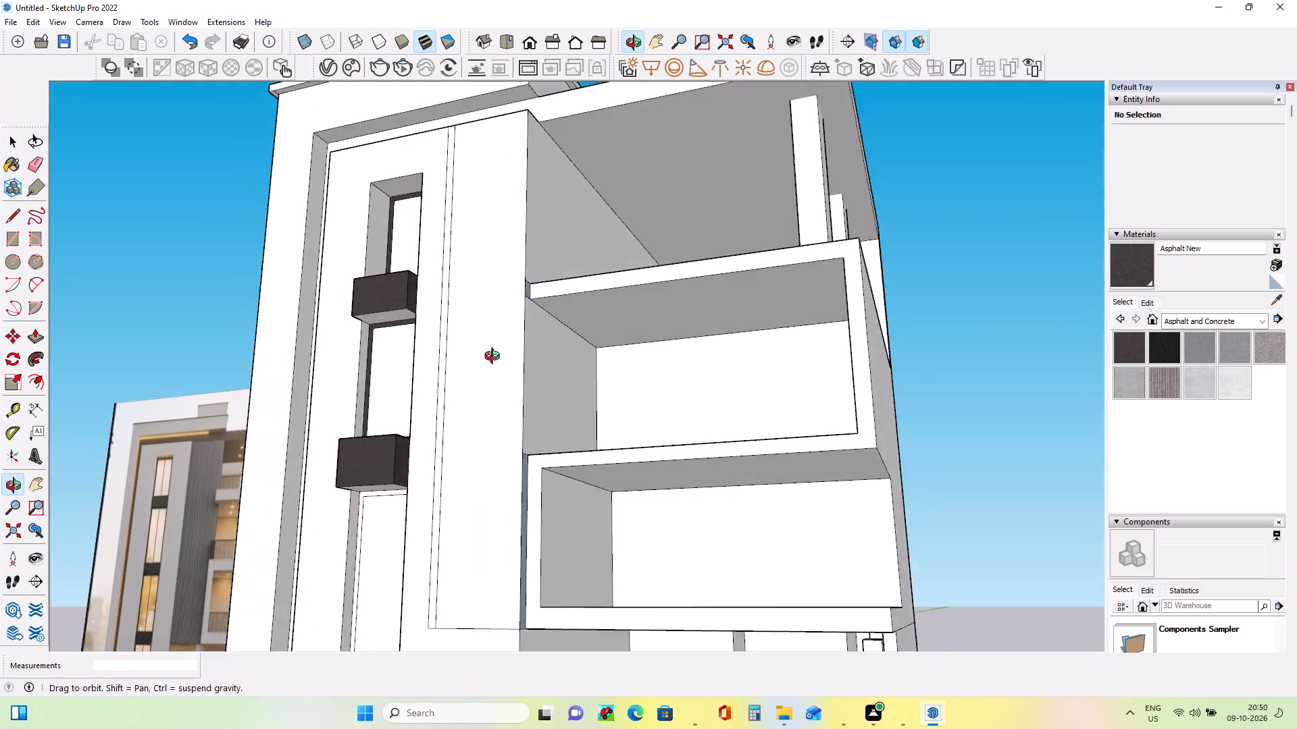
{"action": "middle_click_drag", "start_coordinate": [495, 358], "coordinate": [539, 315]}
{"action": "scroll", "coordinate": [560, 311], "scroll_direction": "down", "scroll_amount": 2}
{"action": "left_click", "coordinate": [437, 427]}
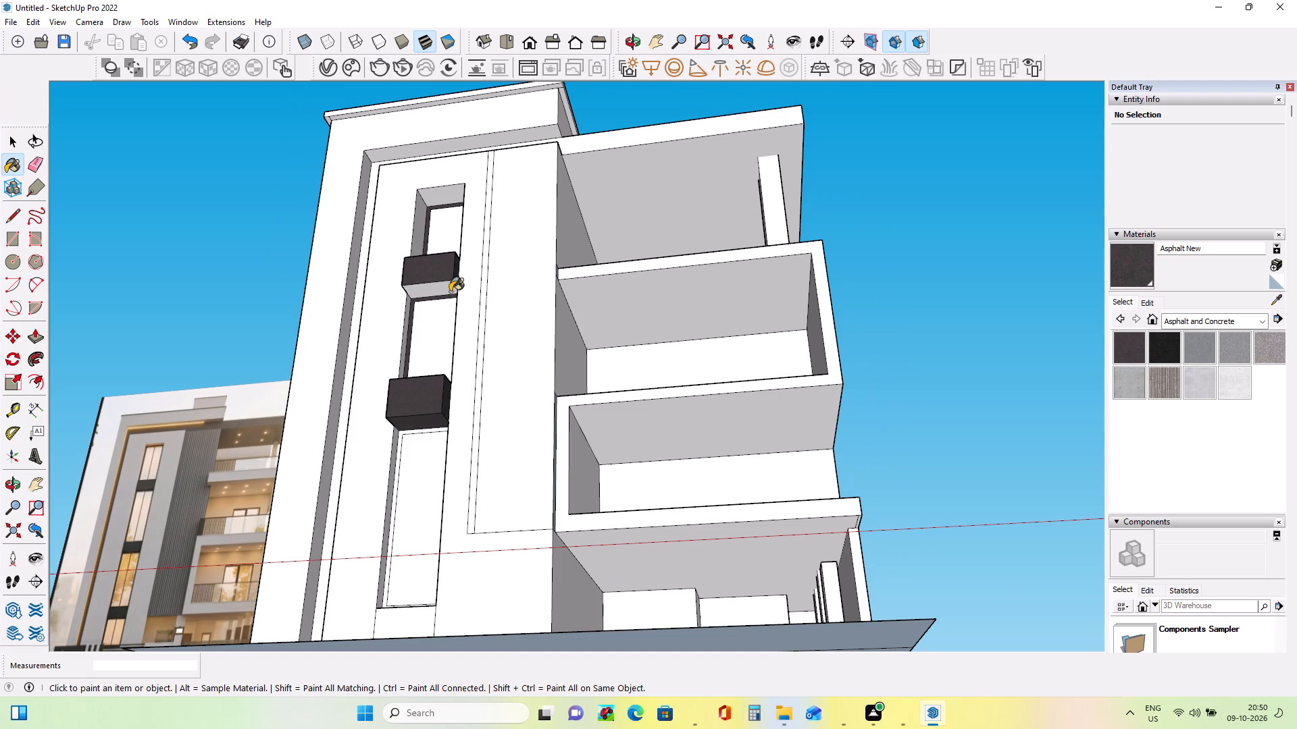
{"action": "left_click", "coordinate": [450, 288]}
{"action": "middle_click_drag", "start_coordinate": [596, 394], "coordinate": [596, 433]}
Paint the wall panel beneath the lowest tower window and that window's frame with Asphalt New.
{"action": "scroll", "coordinate": [596, 433], "scroll_direction": "down", "scroll_amount": 5}
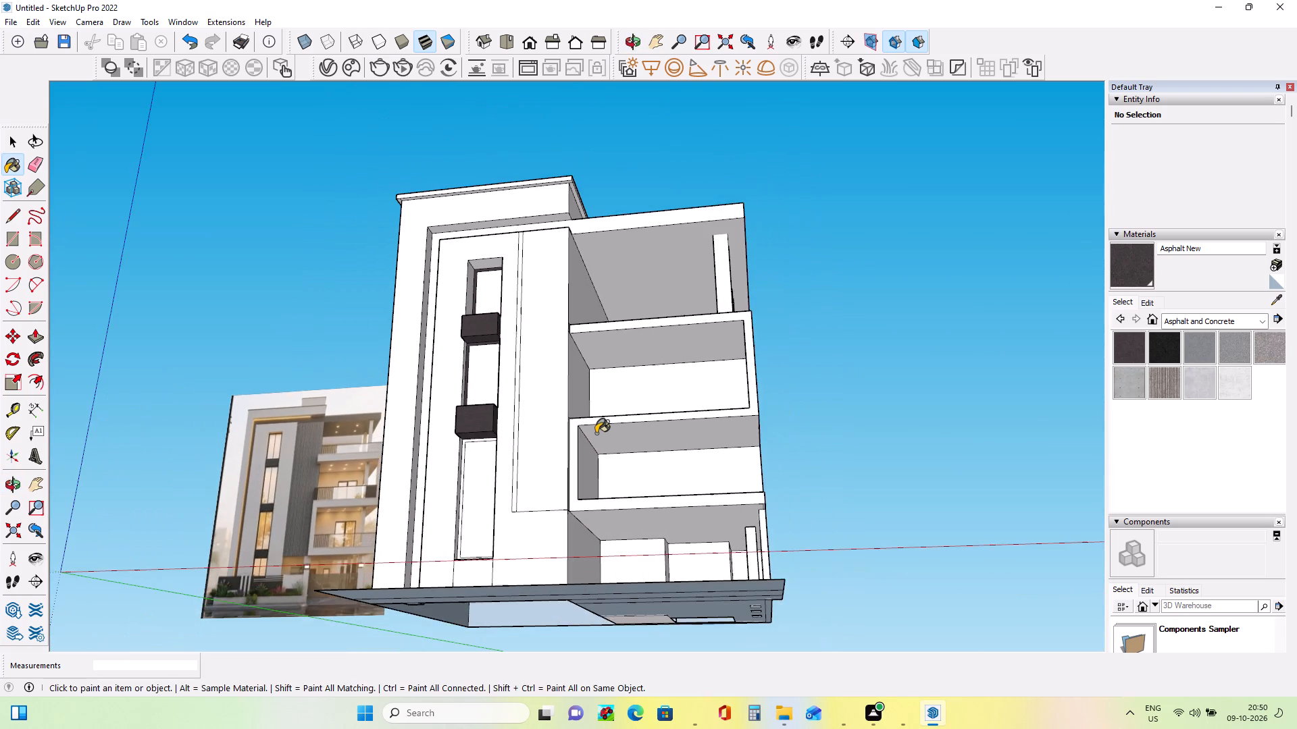
{"action": "middle_click_drag", "start_coordinate": [599, 506], "coordinate": [616, 574]}
{"action": "scroll", "coordinate": [447, 589], "scroll_direction": "up", "scroll_amount": 7}
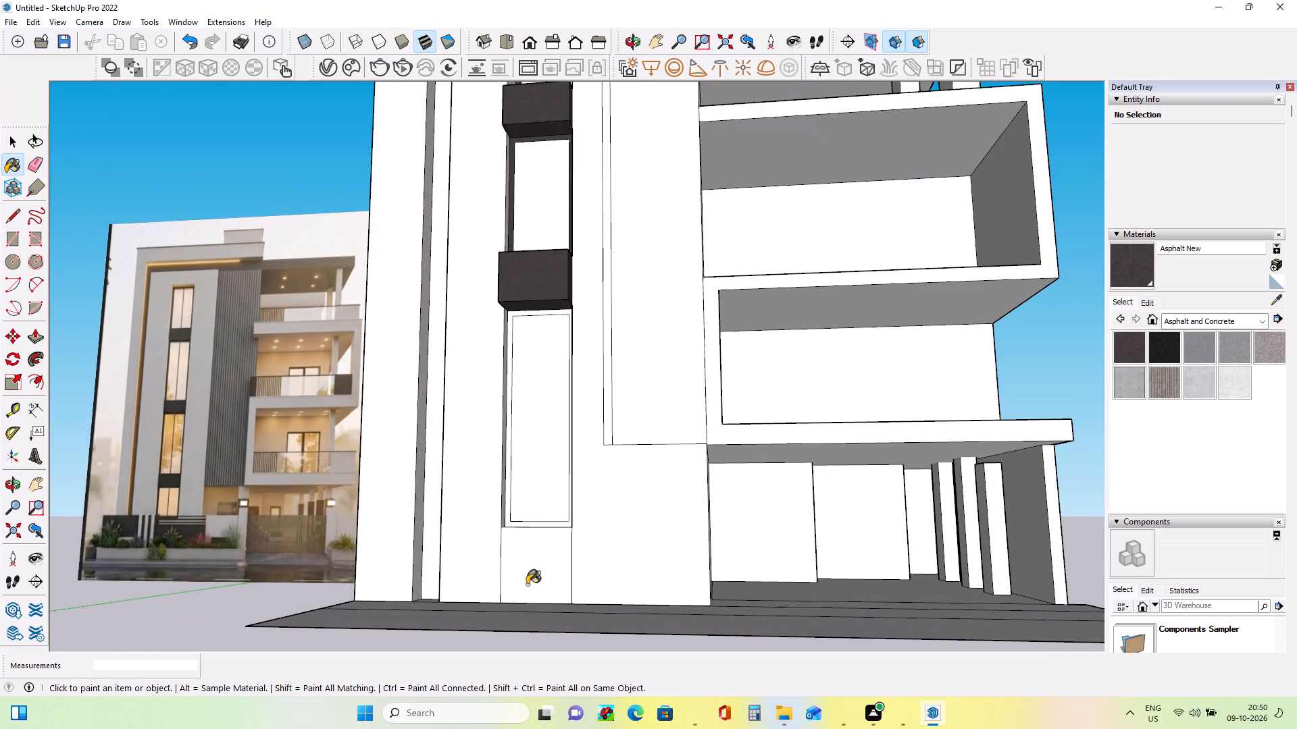
{"action": "left_click", "coordinate": [540, 582]}
{"action": "middle_click_drag", "start_coordinate": [611, 542], "coordinate": [619, 581]}
{"action": "scroll", "coordinate": [536, 551], "scroll_direction": "up", "scroll_amount": 2}
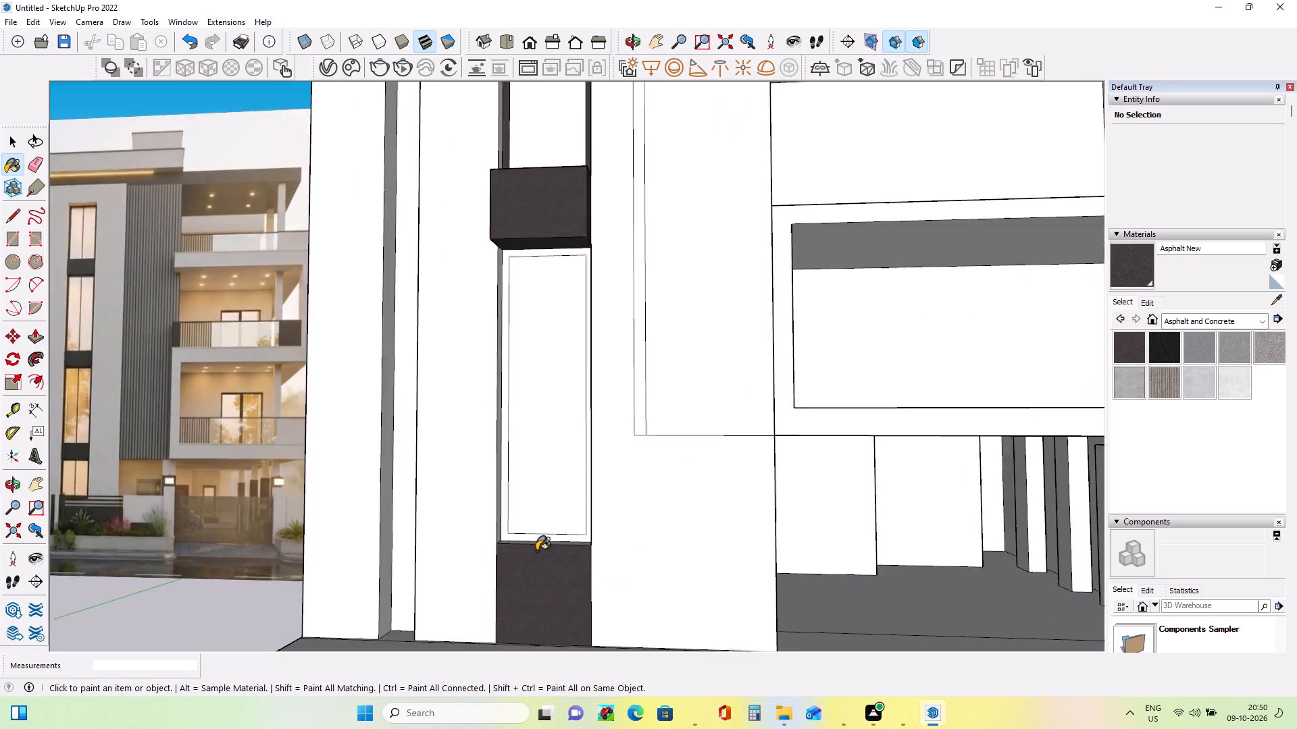
{"action": "scroll", "coordinate": [536, 551], "scroll_direction": "up", "scroll_amount": 5}
{"action": "left_click", "coordinate": [552, 531]}
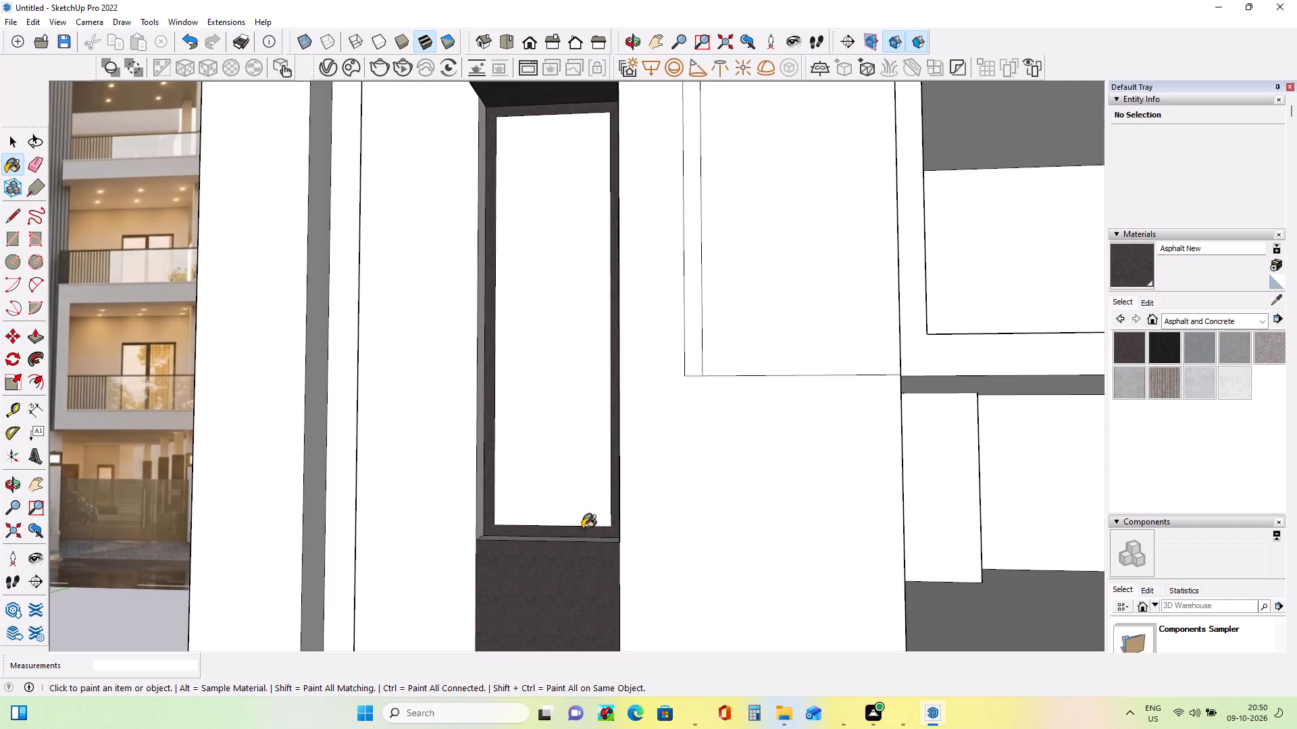
{"action": "scroll", "coordinate": [581, 529], "scroll_direction": "down", "scroll_amount": 4}
{"action": "middle_click_drag", "start_coordinate": [591, 562], "coordinate": [594, 632]}
{"action": "scroll", "coordinate": [594, 632], "scroll_direction": "down", "scroll_amount": 1}
{"action": "scroll", "coordinate": [603, 562], "scroll_direction": "down", "scroll_amount": 5}
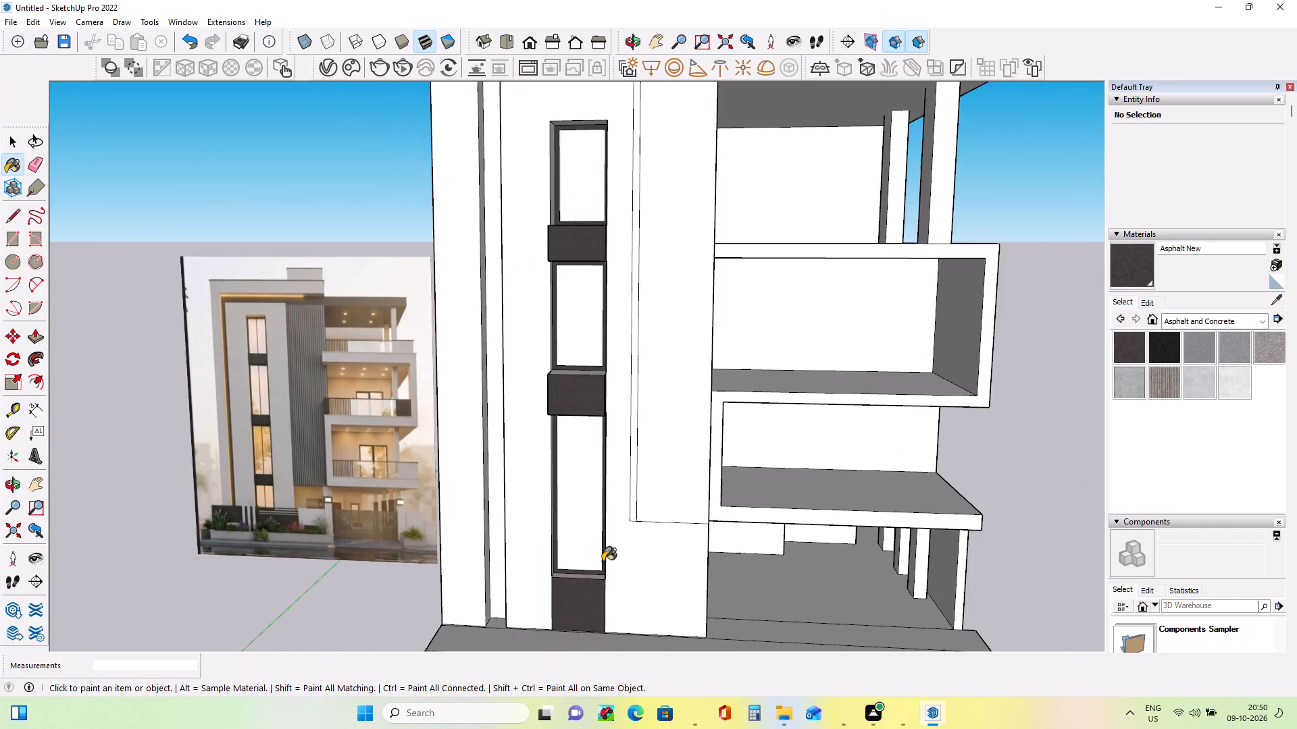
{"action": "scroll", "coordinate": [603, 562], "scroll_direction": "down", "scroll_amount": 3}
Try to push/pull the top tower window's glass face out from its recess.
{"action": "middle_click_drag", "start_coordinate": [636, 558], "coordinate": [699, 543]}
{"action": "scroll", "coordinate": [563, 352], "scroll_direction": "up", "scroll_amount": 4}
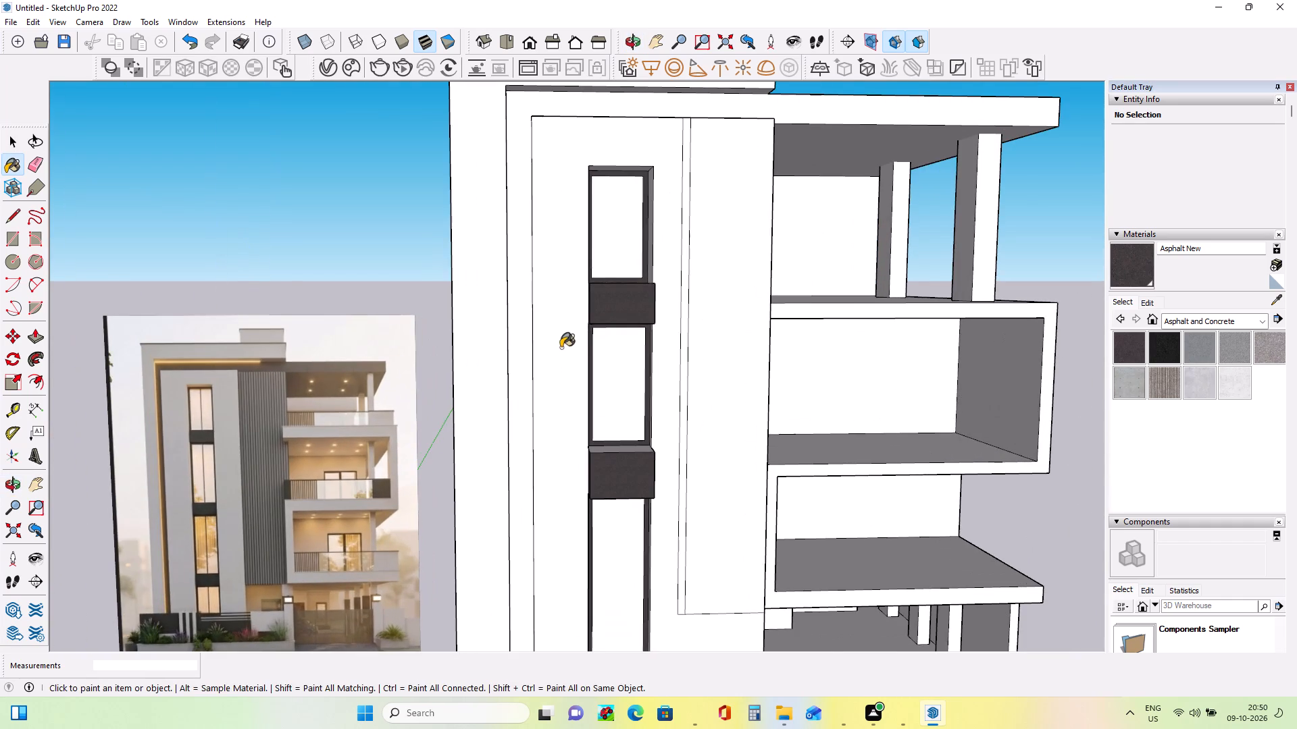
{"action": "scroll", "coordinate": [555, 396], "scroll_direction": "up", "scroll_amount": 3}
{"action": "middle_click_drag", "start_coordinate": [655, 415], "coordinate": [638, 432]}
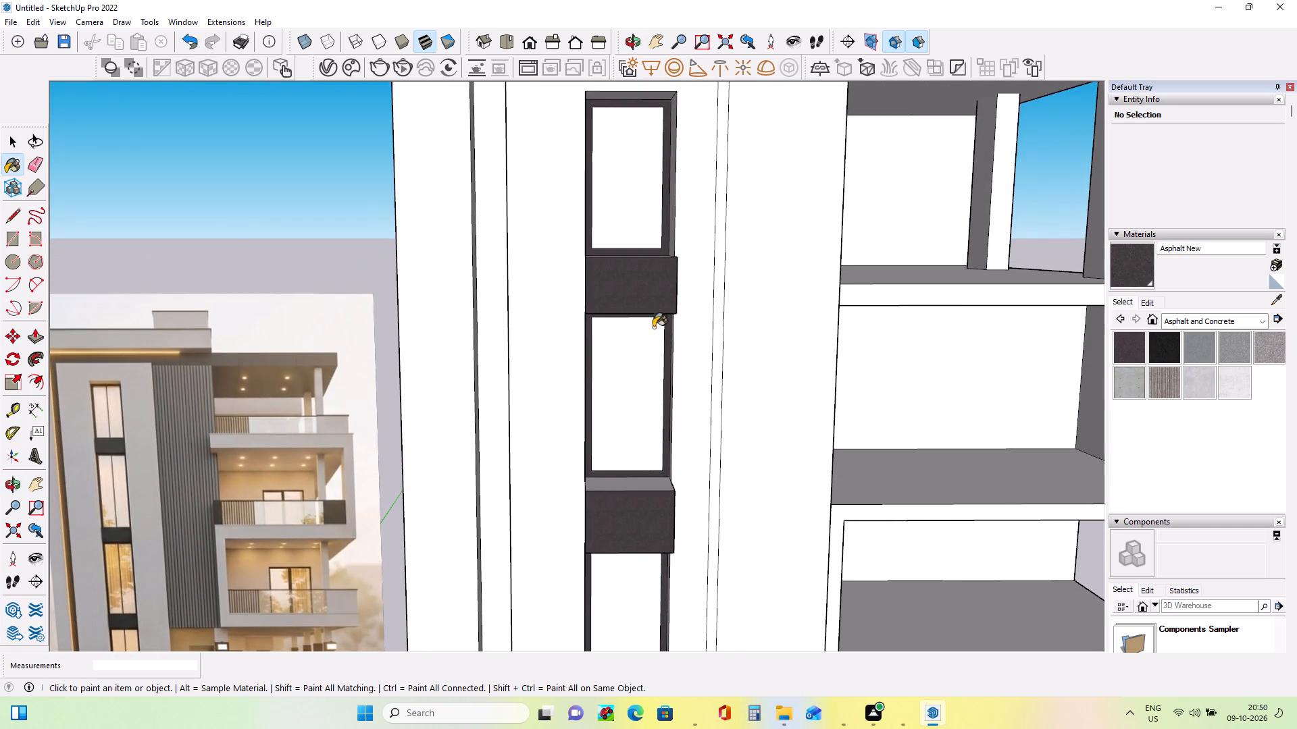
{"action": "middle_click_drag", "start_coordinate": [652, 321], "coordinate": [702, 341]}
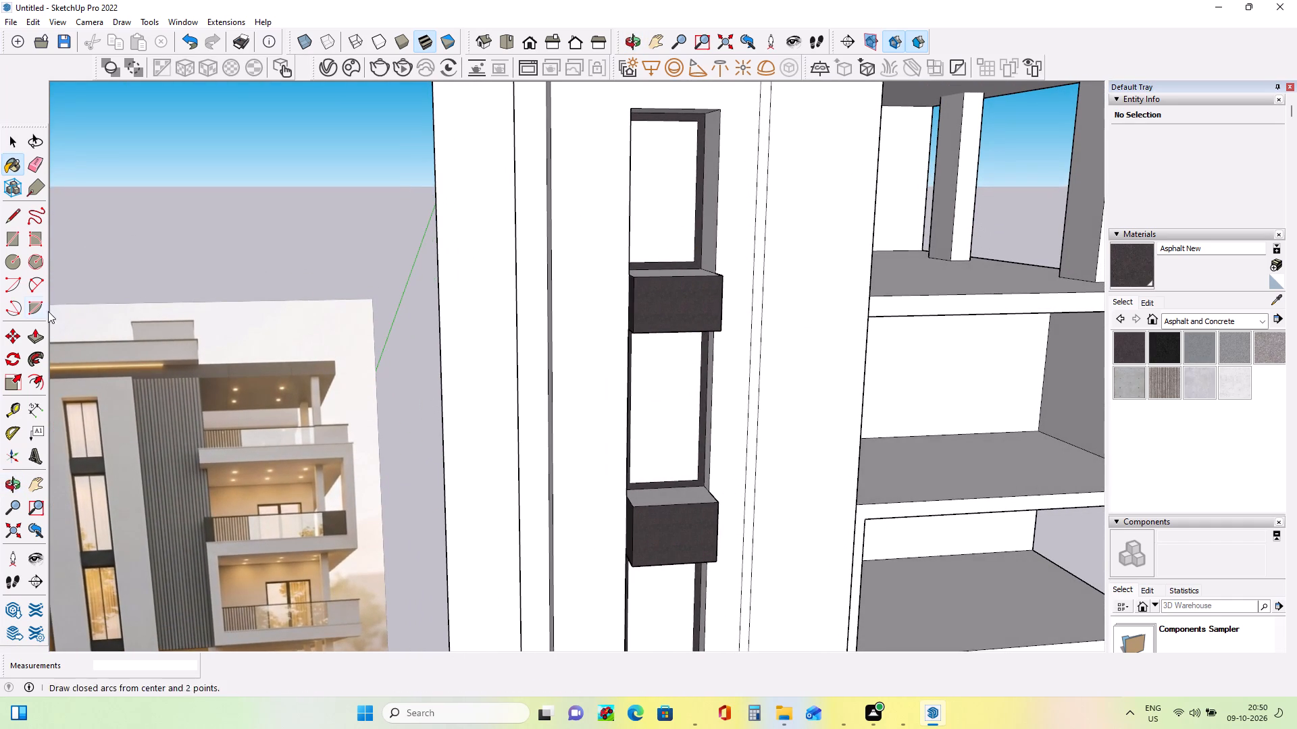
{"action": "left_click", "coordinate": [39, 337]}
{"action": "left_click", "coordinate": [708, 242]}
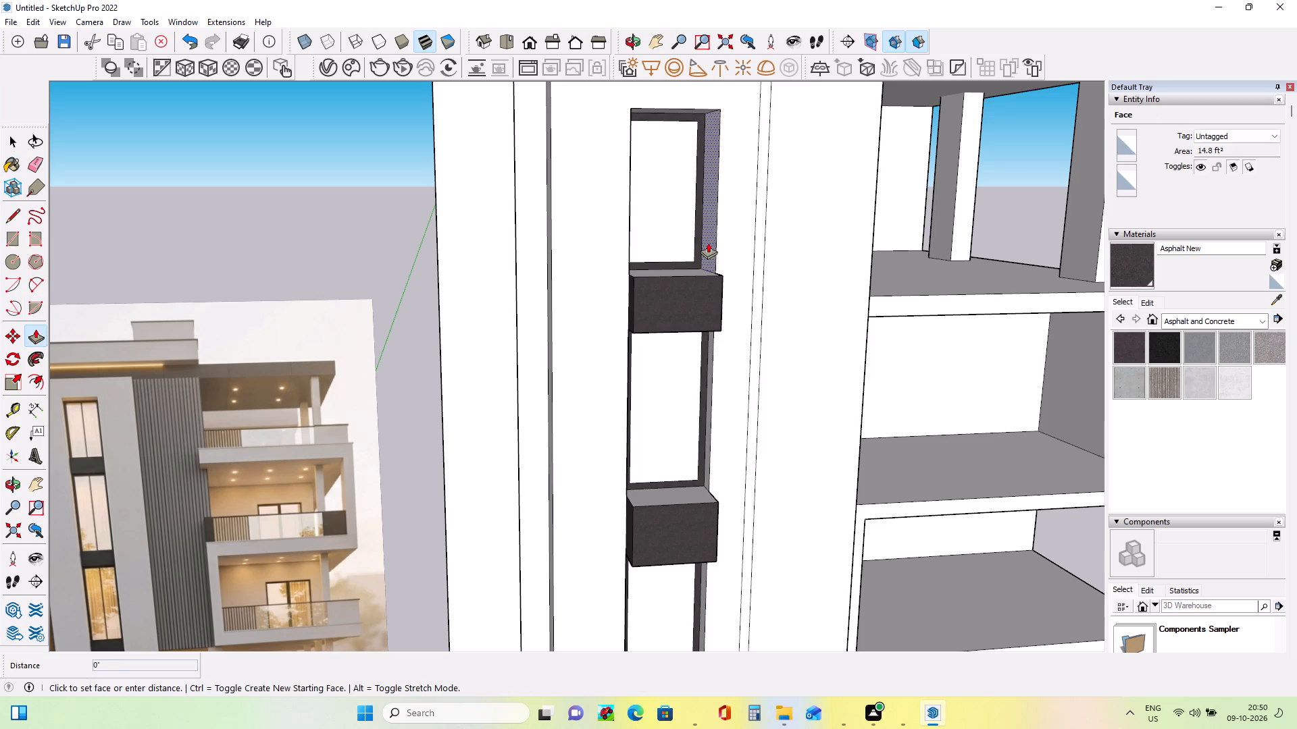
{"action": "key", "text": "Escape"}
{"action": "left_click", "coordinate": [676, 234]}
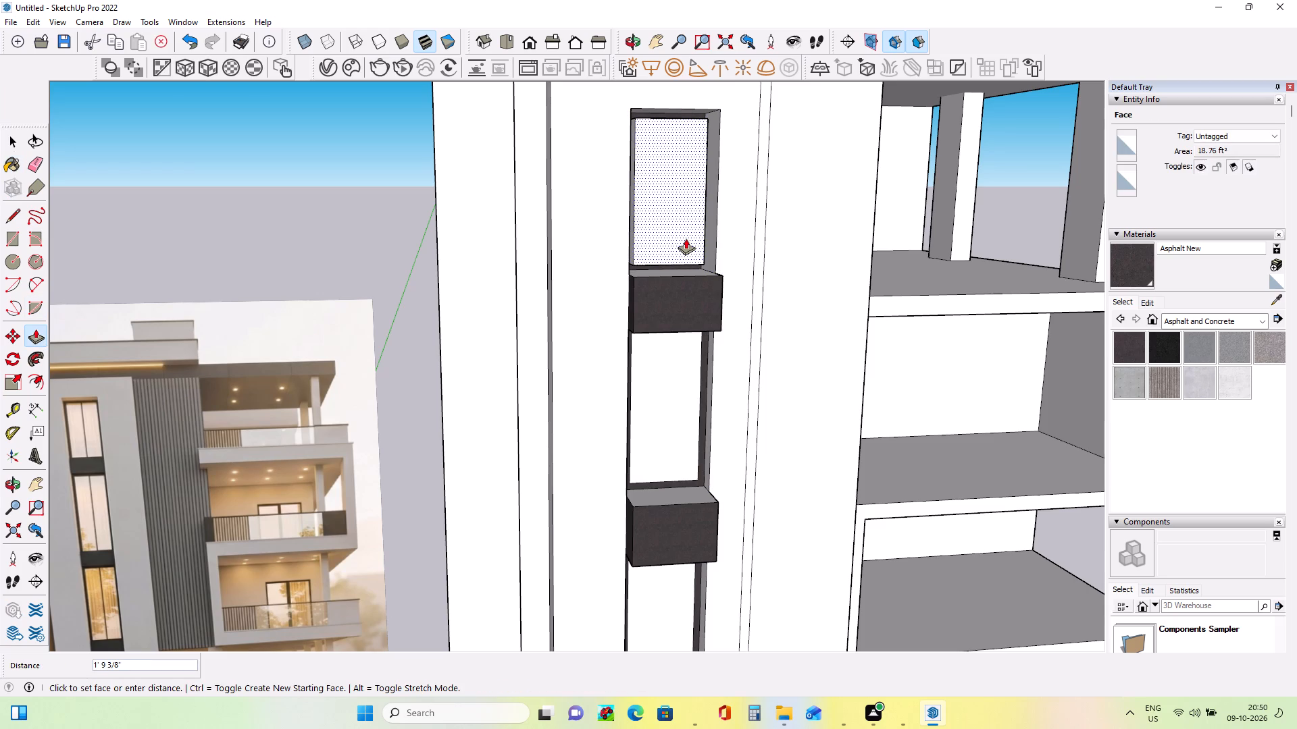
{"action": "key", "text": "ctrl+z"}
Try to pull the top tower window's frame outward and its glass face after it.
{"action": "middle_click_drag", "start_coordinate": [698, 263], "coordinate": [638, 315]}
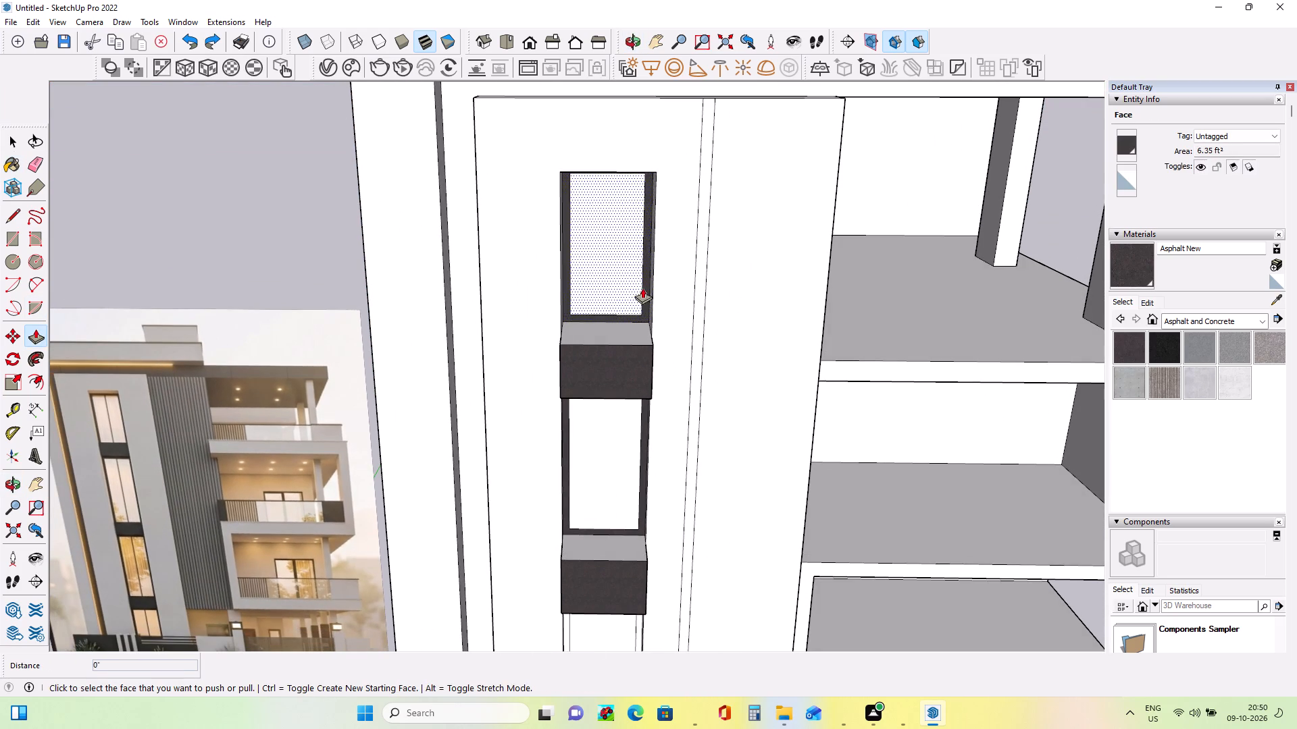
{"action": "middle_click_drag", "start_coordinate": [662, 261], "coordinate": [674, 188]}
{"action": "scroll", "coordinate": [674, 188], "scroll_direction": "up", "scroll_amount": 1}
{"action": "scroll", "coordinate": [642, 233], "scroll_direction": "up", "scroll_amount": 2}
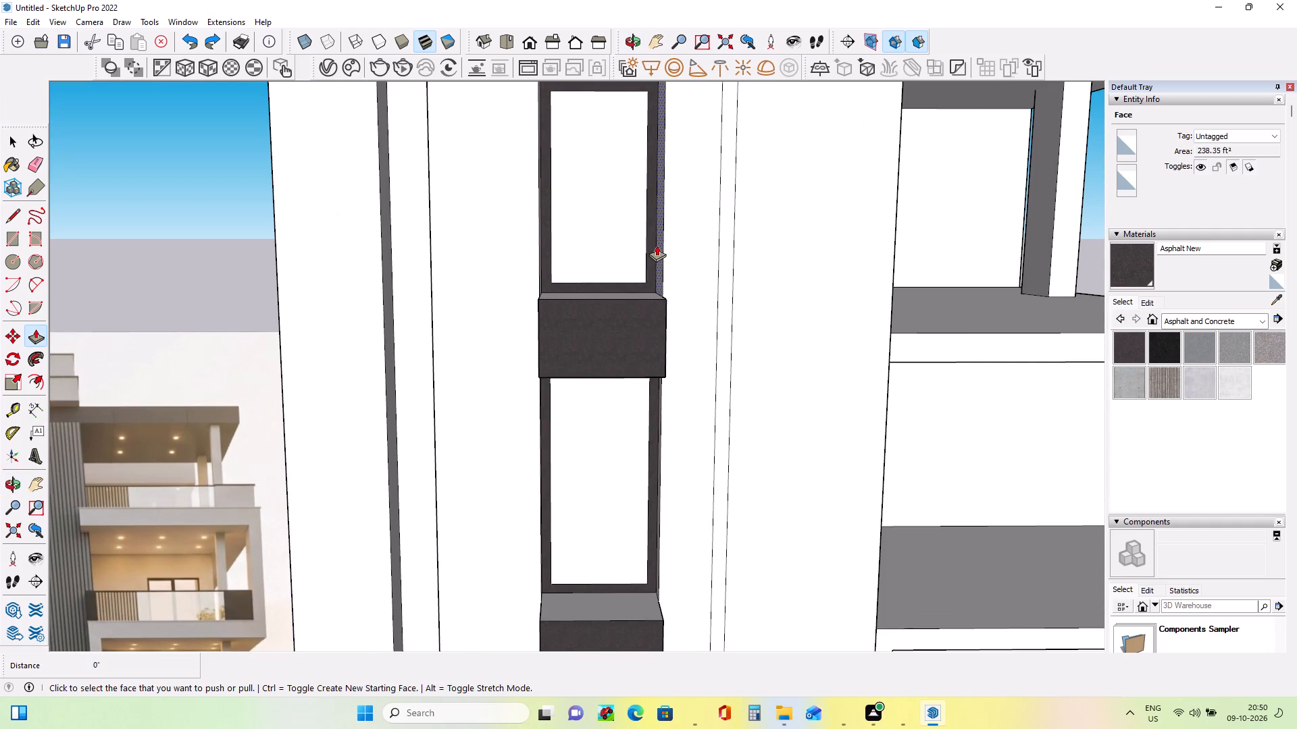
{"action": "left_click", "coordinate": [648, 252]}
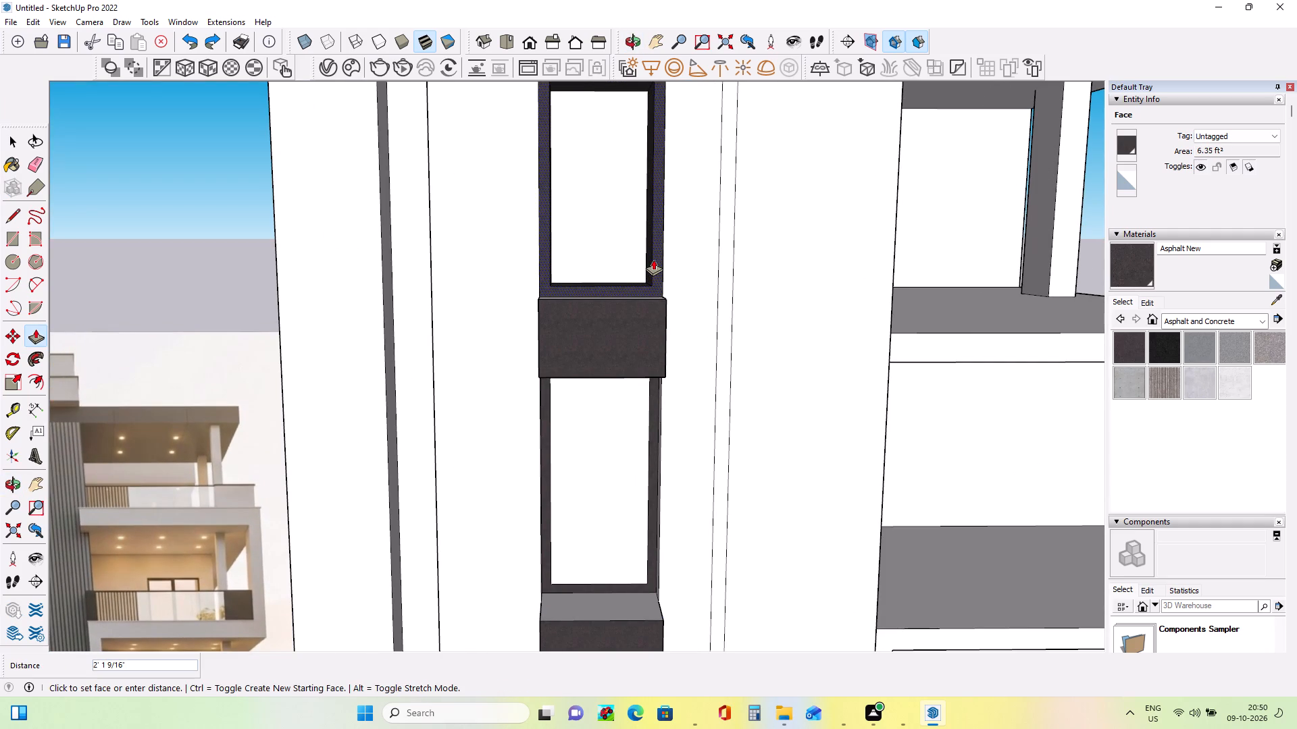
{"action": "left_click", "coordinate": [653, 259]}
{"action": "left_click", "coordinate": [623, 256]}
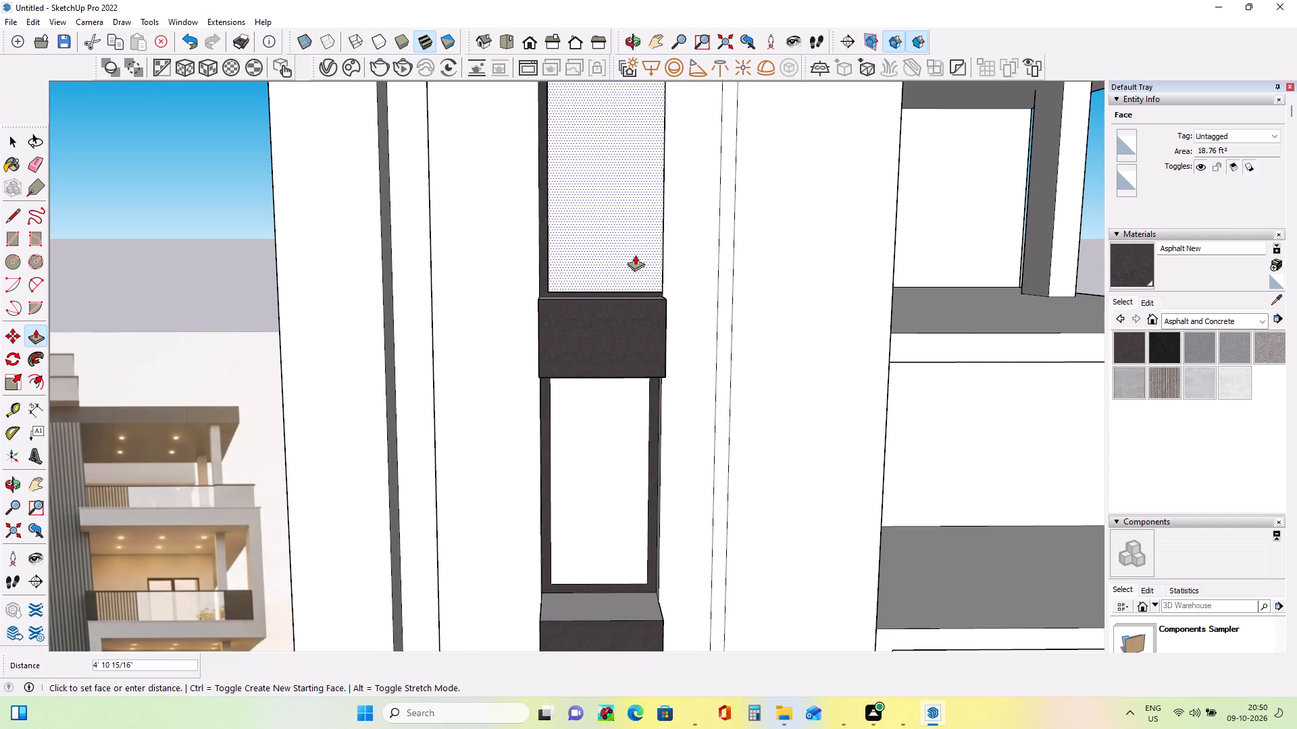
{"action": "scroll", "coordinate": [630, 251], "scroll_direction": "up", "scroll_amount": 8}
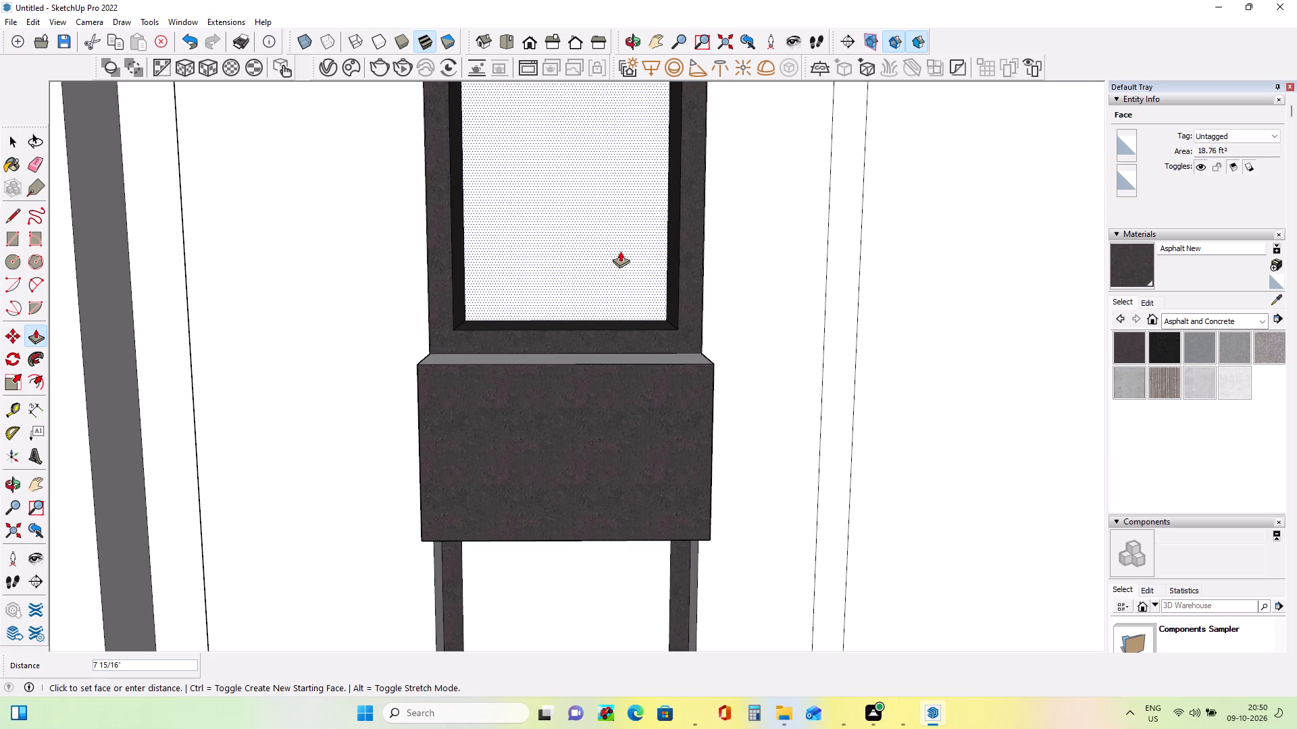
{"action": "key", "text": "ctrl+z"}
Pull the top tower window's frame out about 9 inches and its glass face about 7 inches.
{"action": "middle_click_drag", "start_coordinate": [680, 313], "coordinate": [694, 389]}
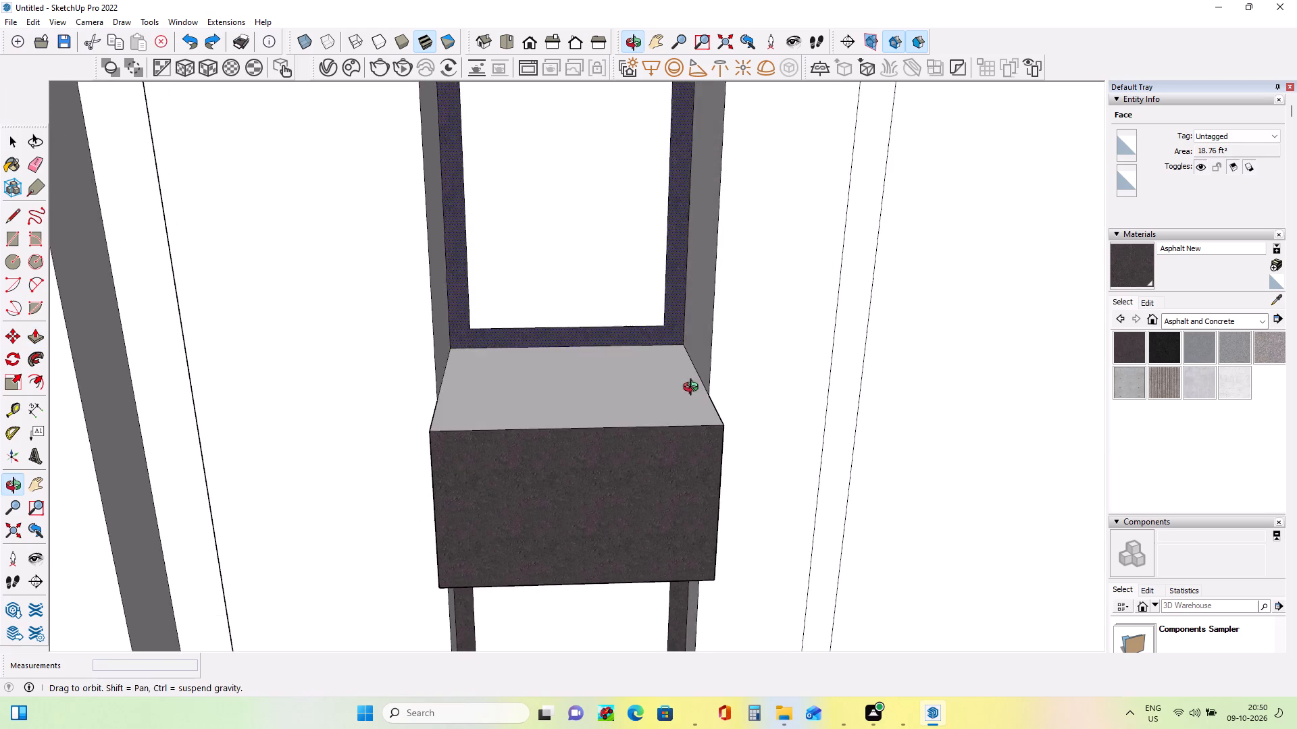
{"action": "middle_click_drag", "start_coordinate": [694, 389], "coordinate": [706, 414]}
{"action": "left_click", "coordinate": [666, 330]}
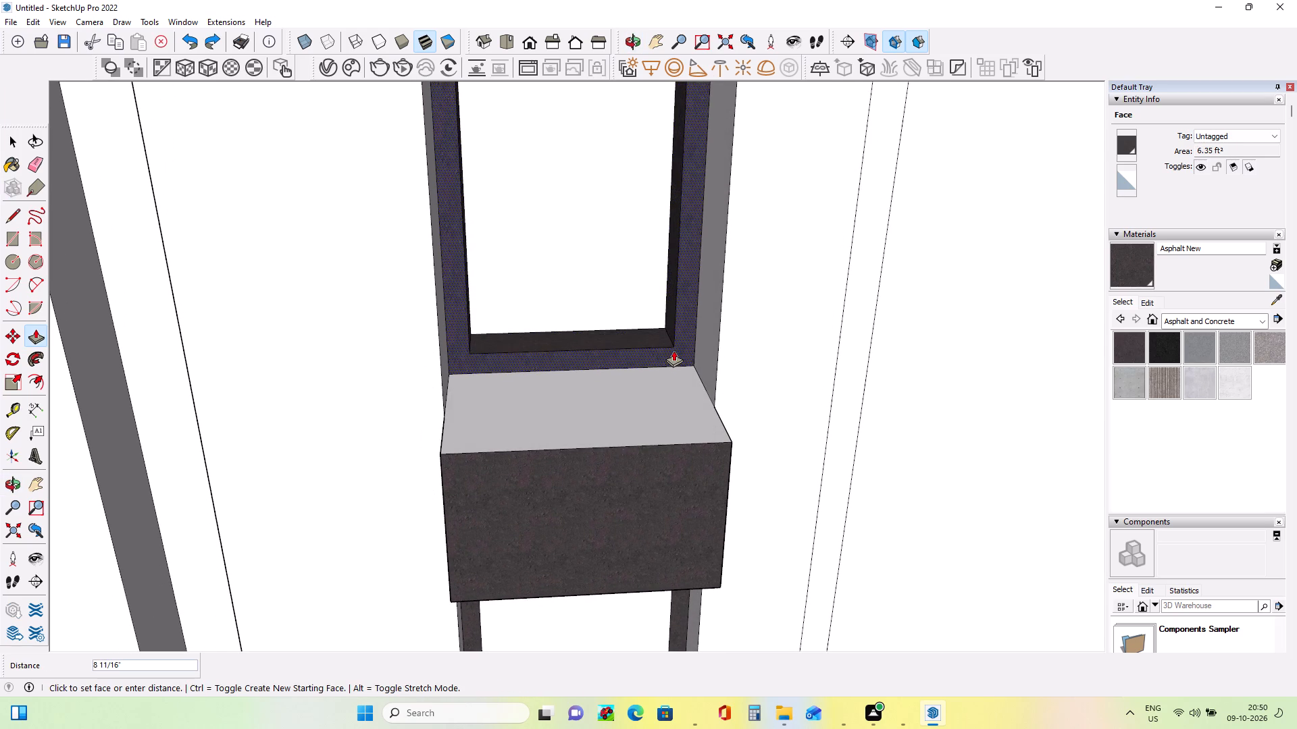
{"action": "left_click", "coordinate": [673, 350]}
{"action": "middle_click_drag", "start_coordinate": [621, 310], "coordinate": [593, 325]}
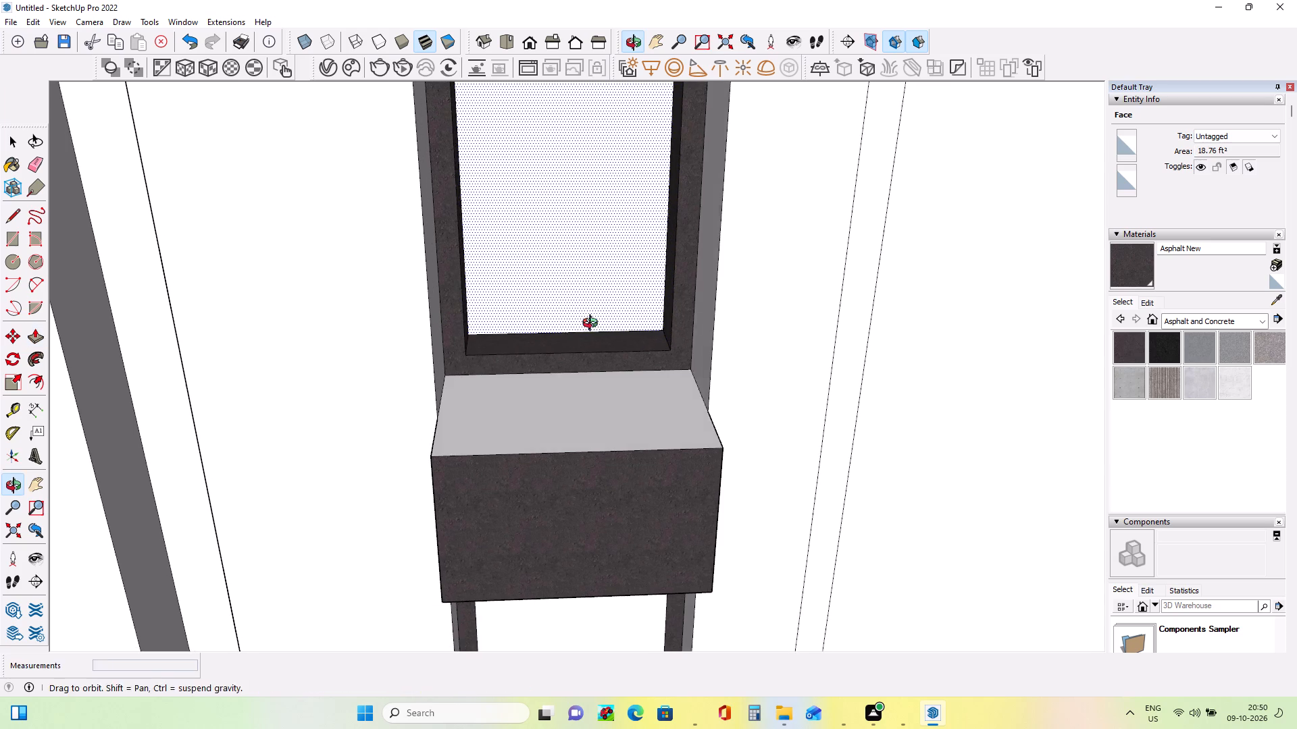
{"action": "middle_click_drag", "start_coordinate": [593, 325], "coordinate": [588, 326]}
{"action": "left_click", "coordinate": [586, 291]}
{"action": "left_click", "coordinate": [586, 306]}
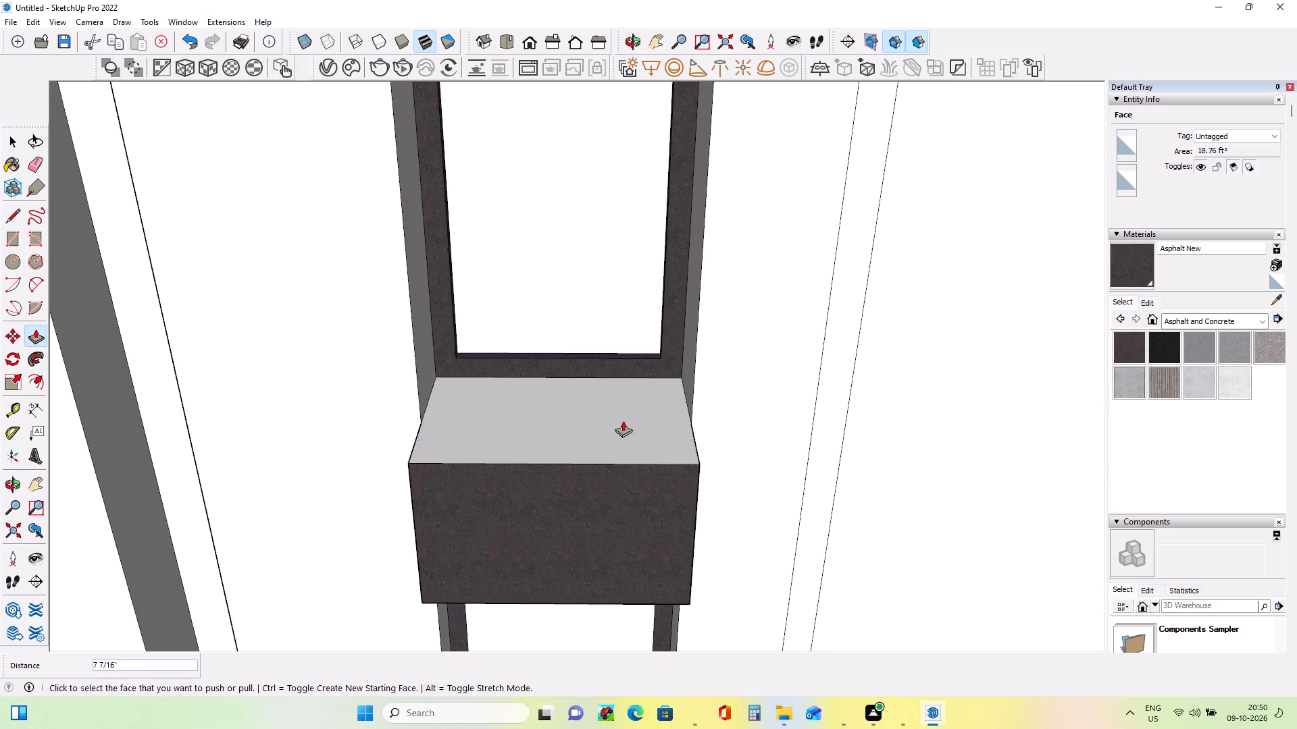
Pull the top tower window's frame out about another 1 foot and its glass face about 1 foot 3 inches.
{"action": "middle_click_drag", "start_coordinate": [623, 421], "coordinate": [644, 294]}
{"action": "scroll", "coordinate": [644, 294], "scroll_direction": "down", "scroll_amount": 8}
{"action": "middle_click_drag", "start_coordinate": [654, 341], "coordinate": [680, 410]}
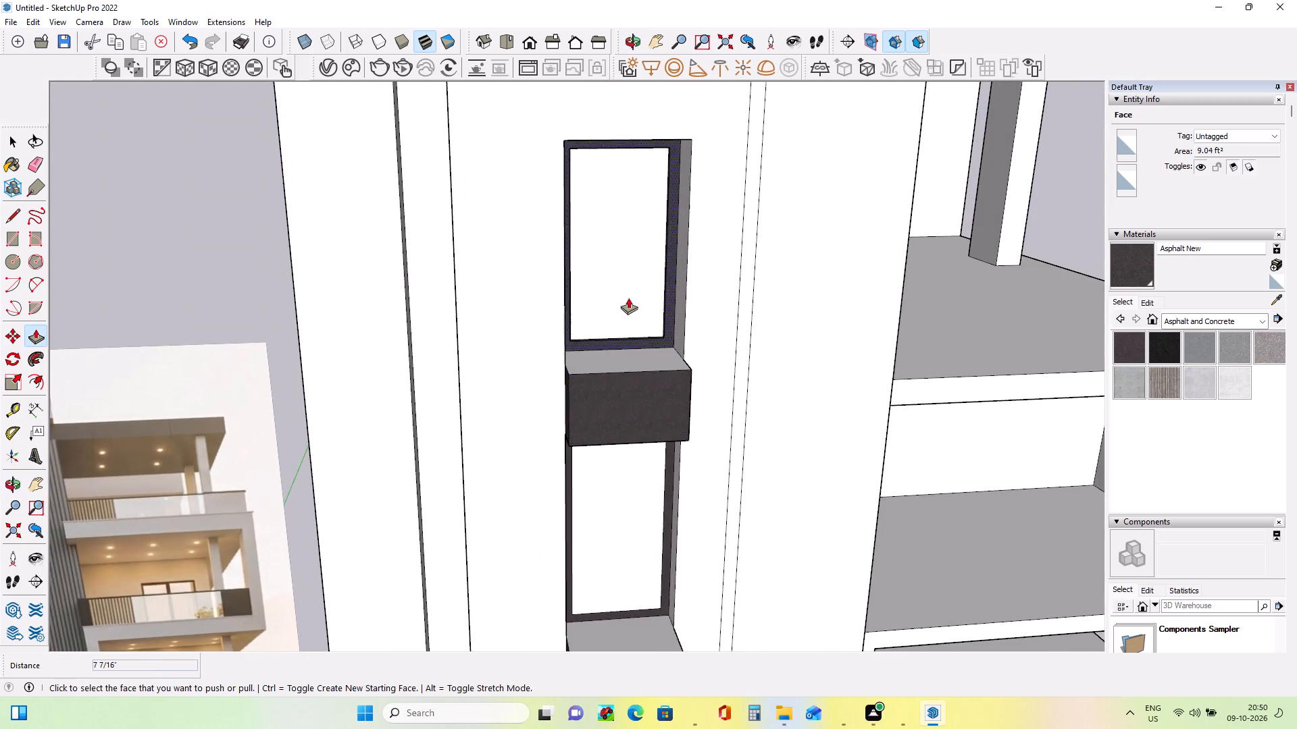
{"action": "scroll", "coordinate": [628, 298], "scroll_direction": "up", "scroll_amount": 7}
{"action": "left_click", "coordinate": [696, 375]}
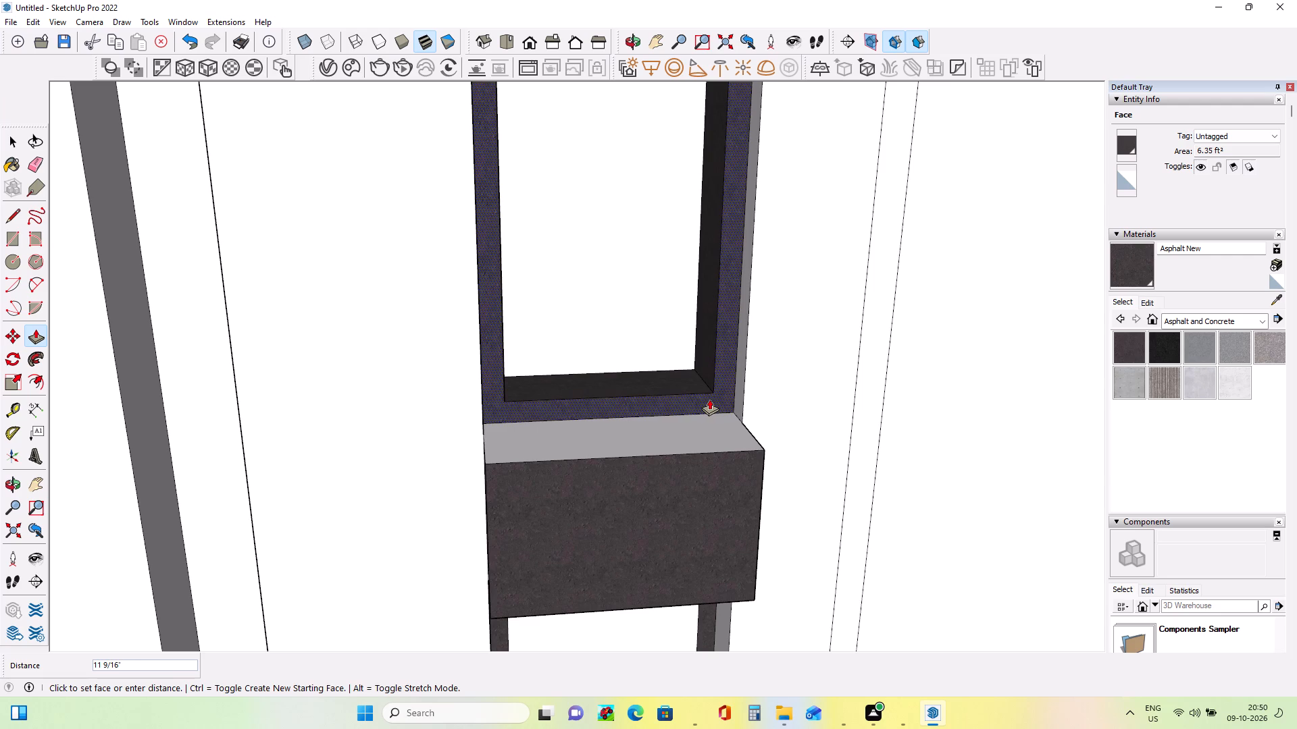
{"action": "left_click", "coordinate": [709, 399]}
{"action": "left_click", "coordinate": [667, 315]}
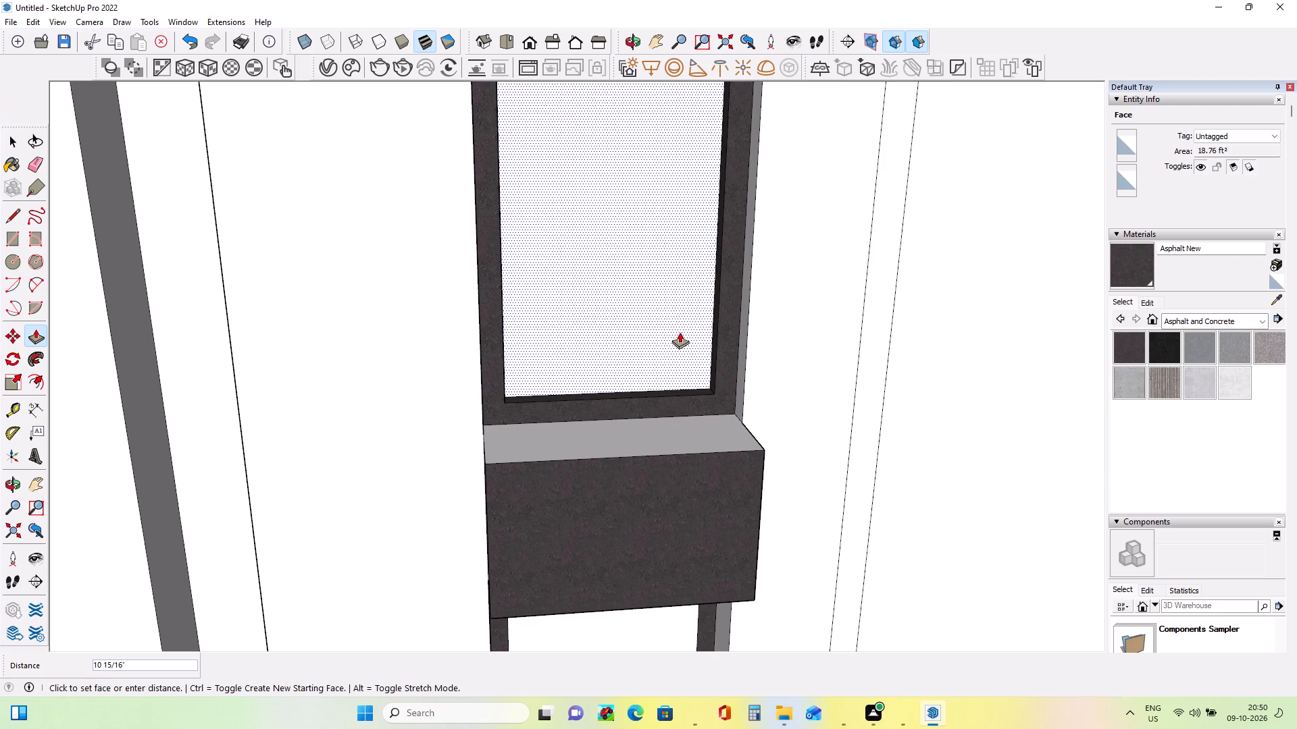
{"action": "left_click", "coordinate": [682, 338]}
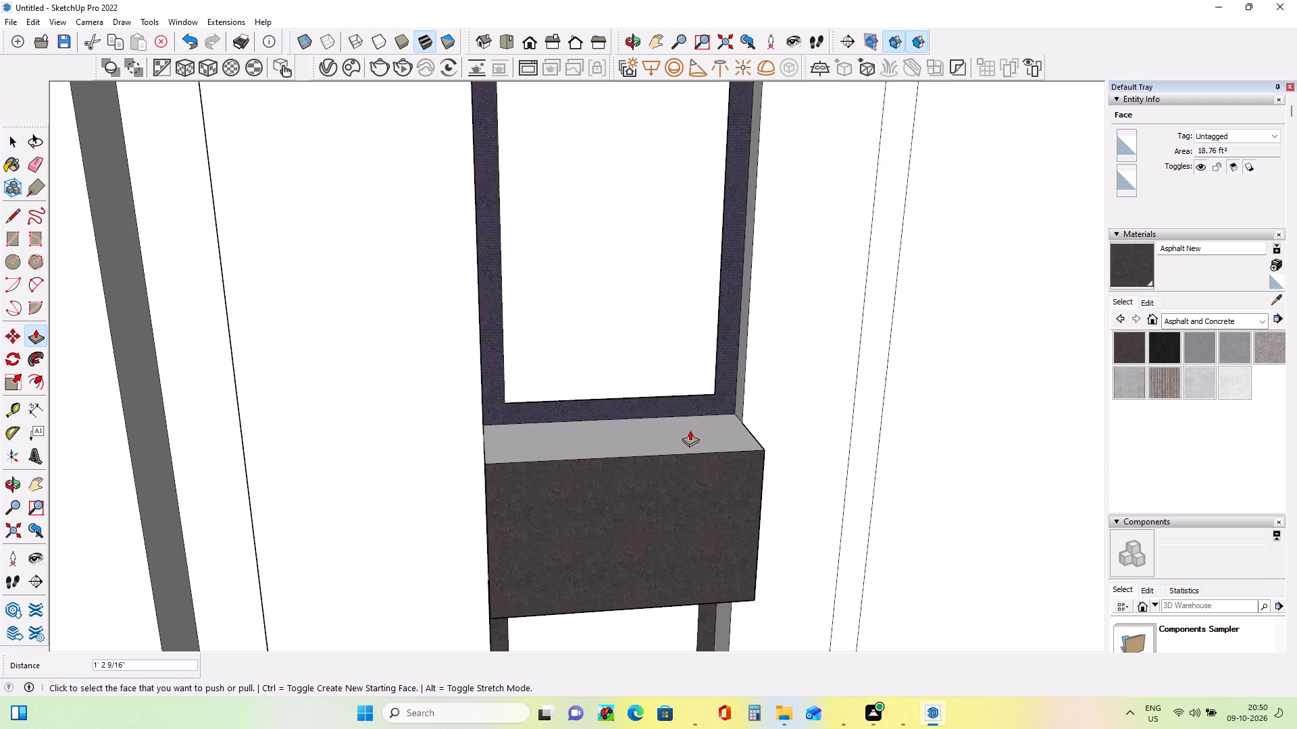
Pull the middle tower window's frame out about 6 inches from its recess.
{"action": "scroll", "coordinate": [685, 426], "scroll_direction": "down", "scroll_amount": 8}
{"action": "scroll", "coordinate": [709, 537], "scroll_direction": "up", "scroll_amount": 1}
{"action": "middle_click_drag", "start_coordinate": [706, 536], "coordinate": [646, 443]}
{"action": "scroll", "coordinate": [647, 439], "scroll_direction": "down", "scroll_amount": 4}
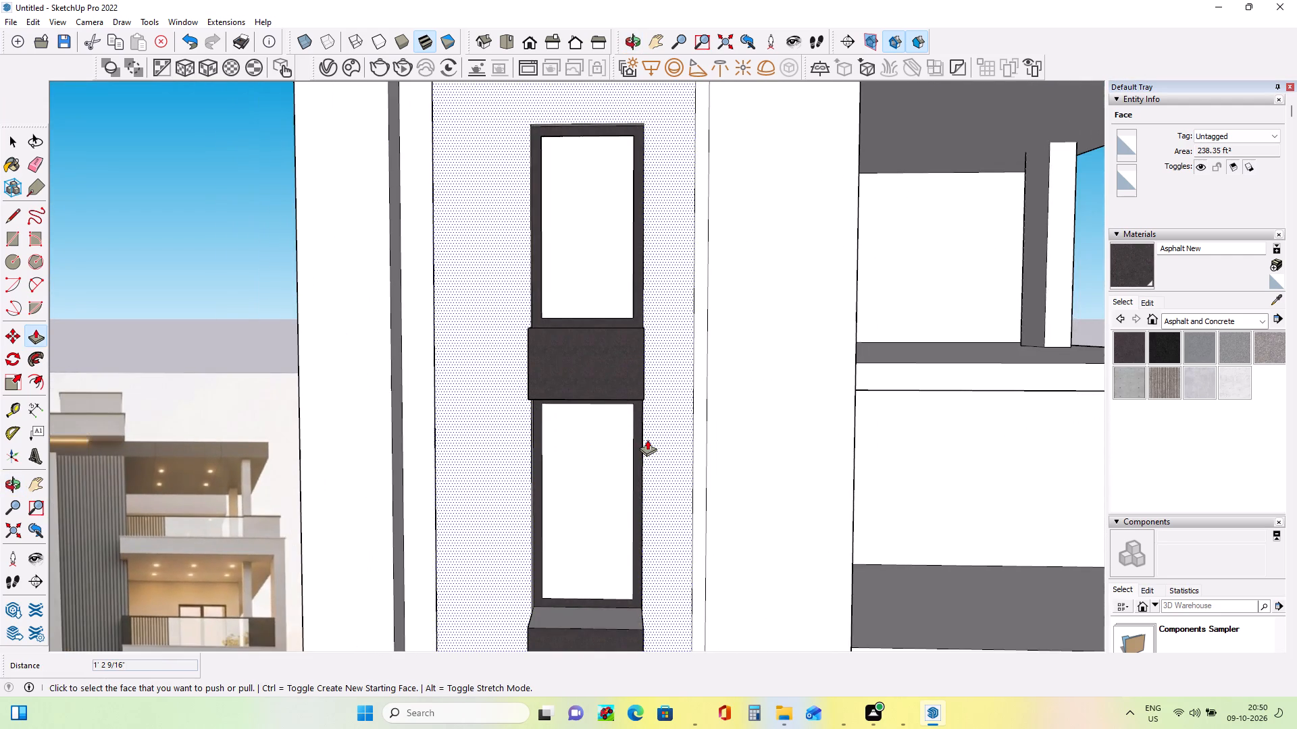
{"action": "middle_click_drag", "start_coordinate": [647, 439], "coordinate": [652, 397]}
{"action": "scroll", "coordinate": [629, 454], "scroll_direction": "up", "scroll_amount": 3}
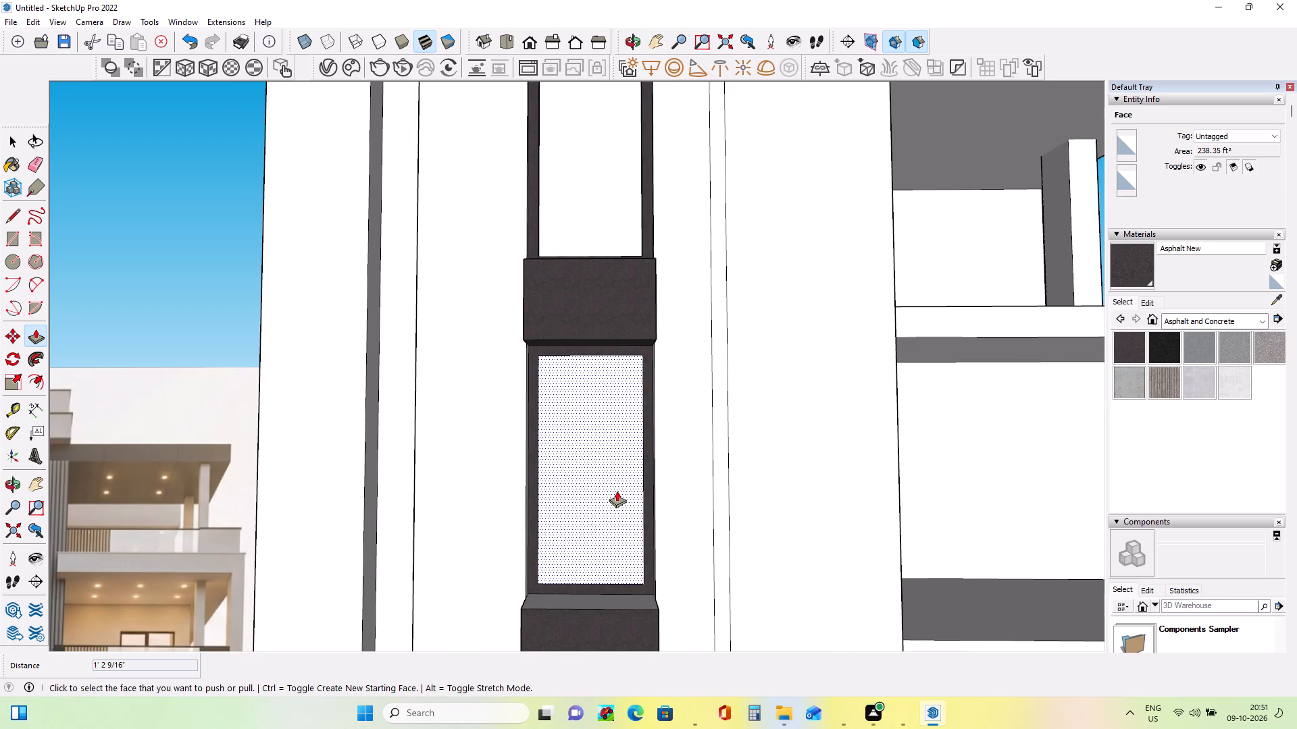
{"action": "scroll", "coordinate": [628, 620], "scroll_direction": "up", "scroll_amount": 7}
{"action": "left_click", "coordinate": [636, 573]}
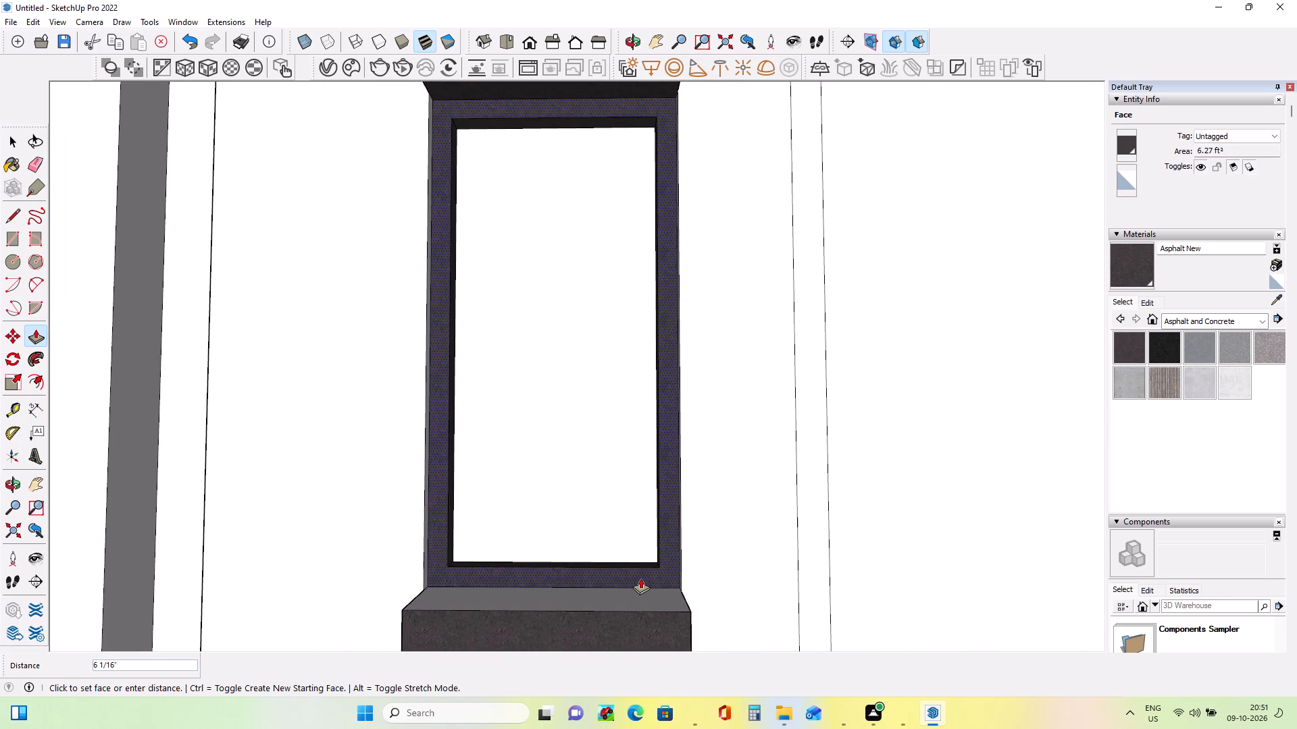
{"action": "left_click", "coordinate": [640, 578]}
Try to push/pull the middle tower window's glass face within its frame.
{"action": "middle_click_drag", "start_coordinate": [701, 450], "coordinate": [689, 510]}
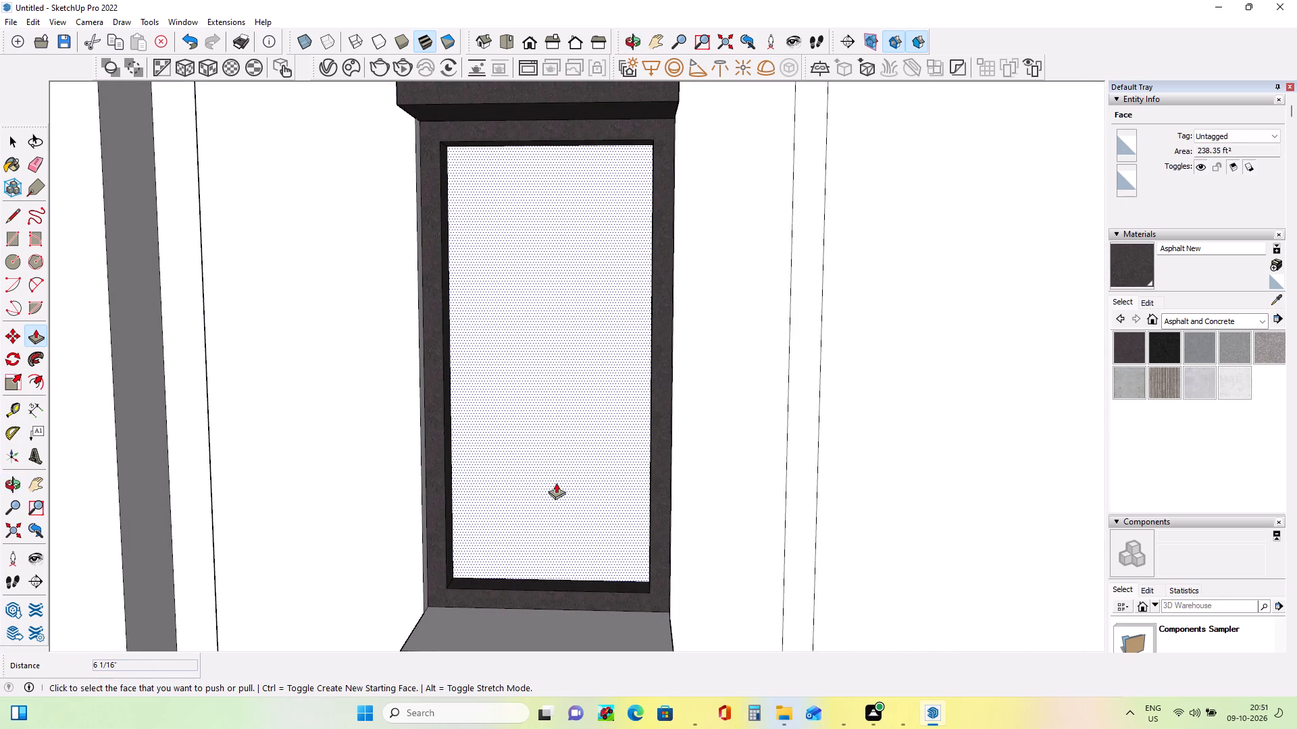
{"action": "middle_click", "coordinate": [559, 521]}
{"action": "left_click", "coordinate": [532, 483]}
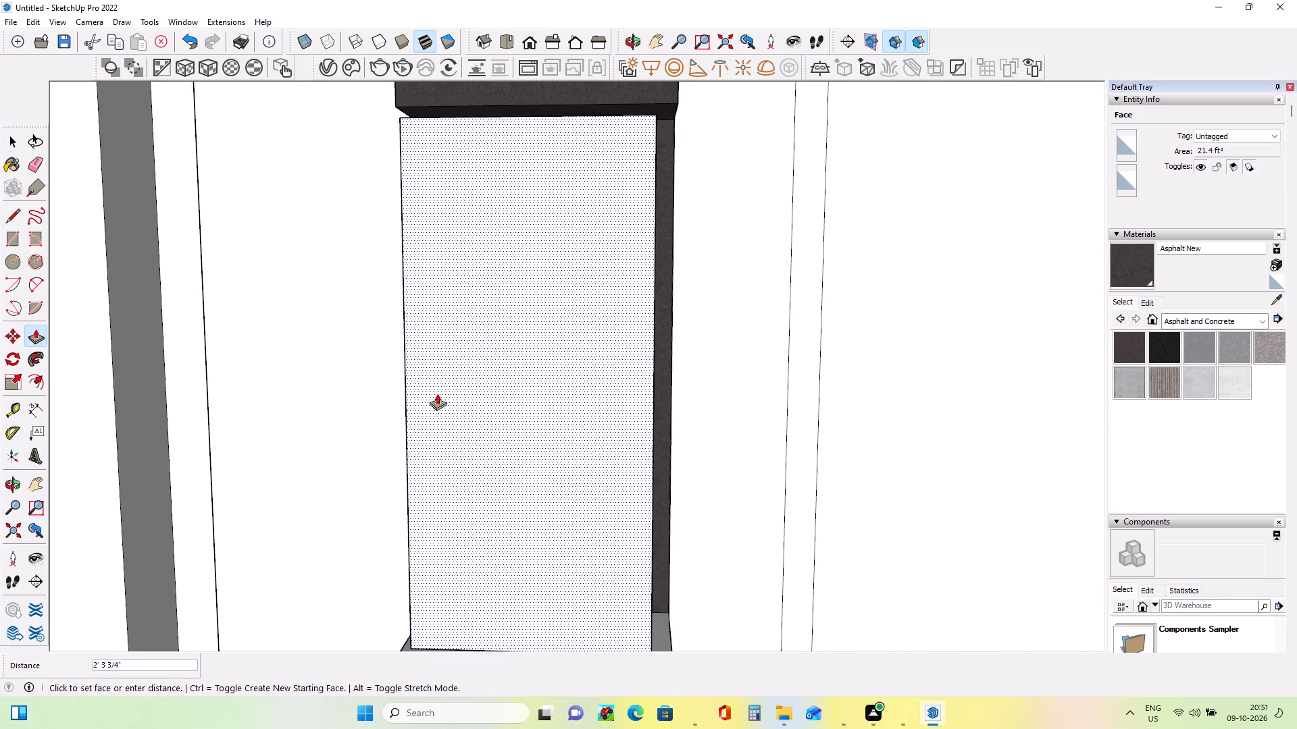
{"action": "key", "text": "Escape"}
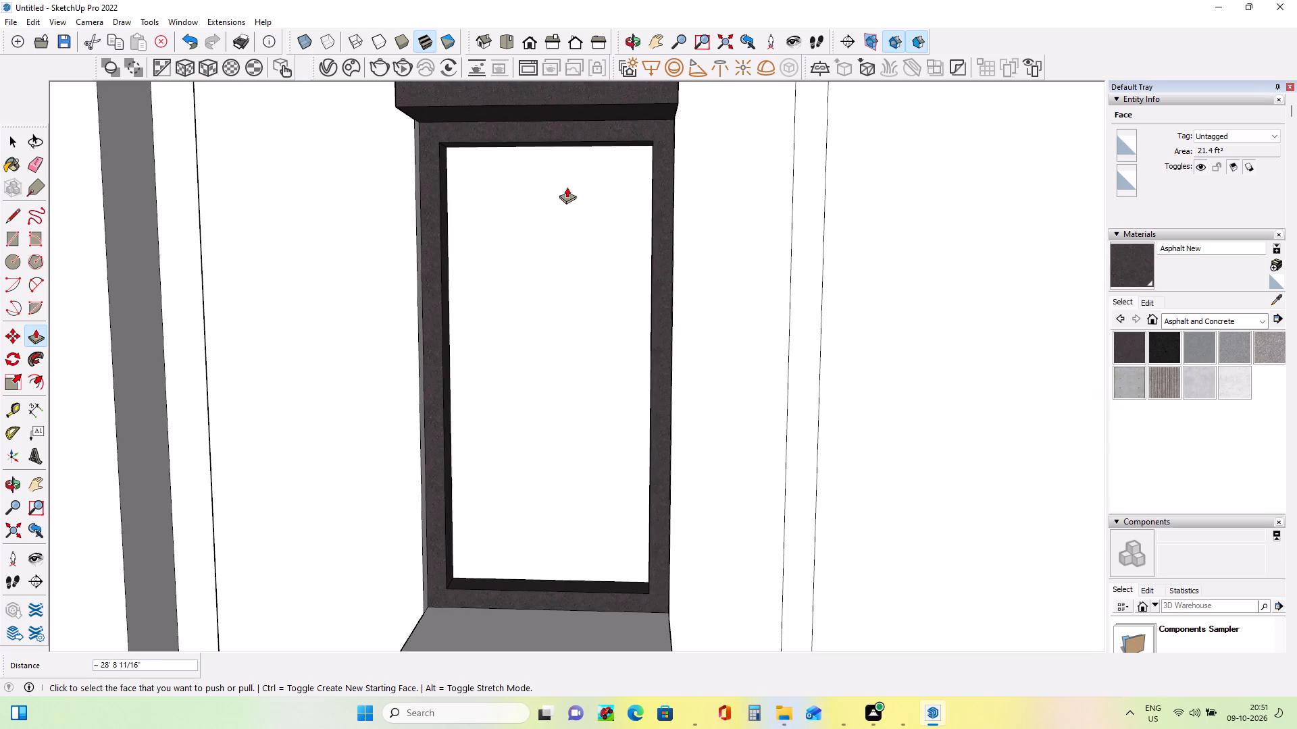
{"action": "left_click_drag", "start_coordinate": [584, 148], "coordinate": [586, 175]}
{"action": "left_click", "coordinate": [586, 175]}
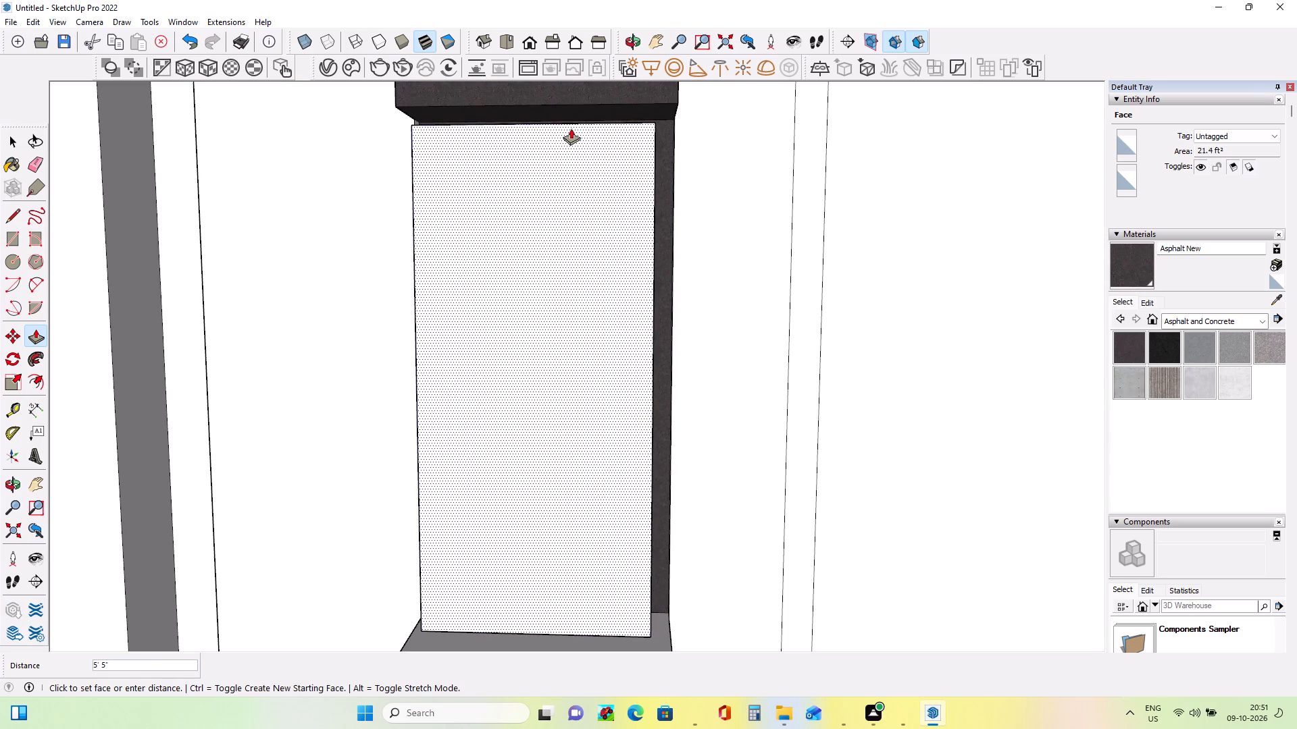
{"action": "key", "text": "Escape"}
Pull the middle tower window's deeply recessed glass face forward about 3 feet 8 inches, up to its frame.
{"action": "middle_click_drag", "start_coordinate": [605, 234], "coordinate": [623, 324]}
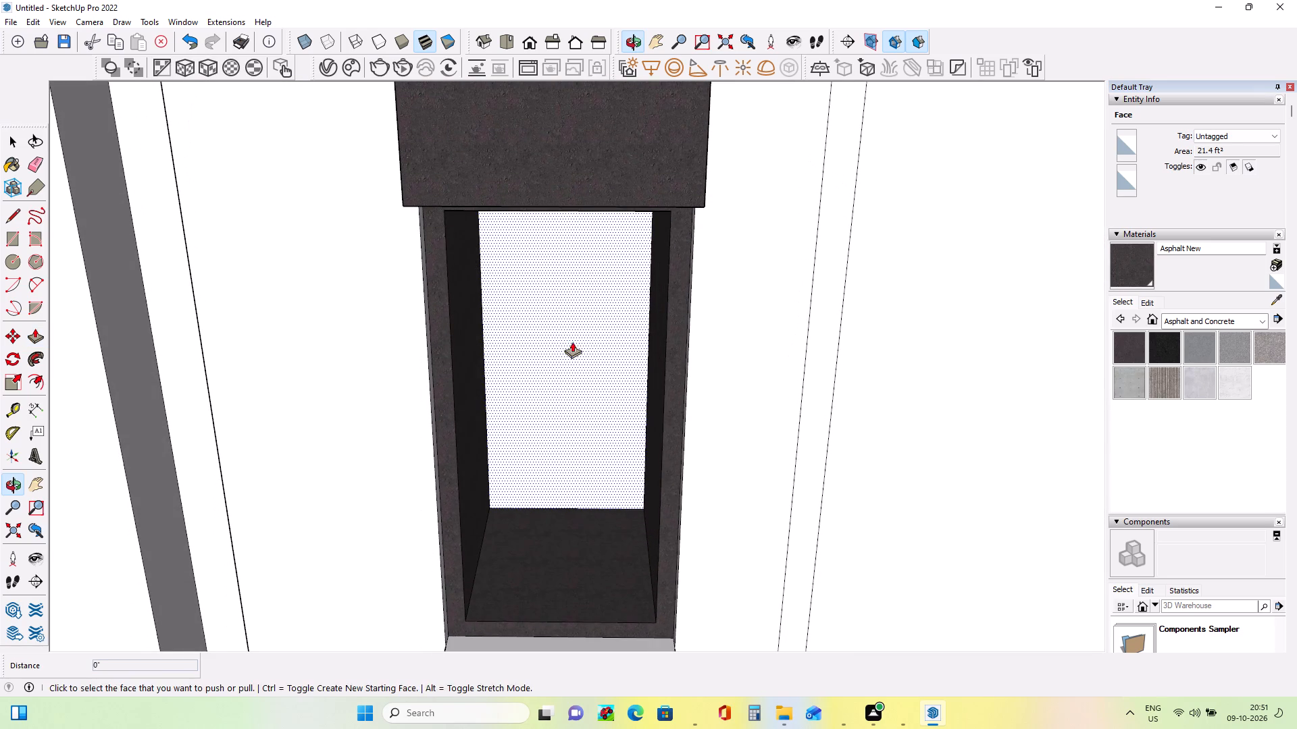
{"action": "left_click", "coordinate": [561, 343]}
{"action": "left_click", "coordinate": [530, 365]}
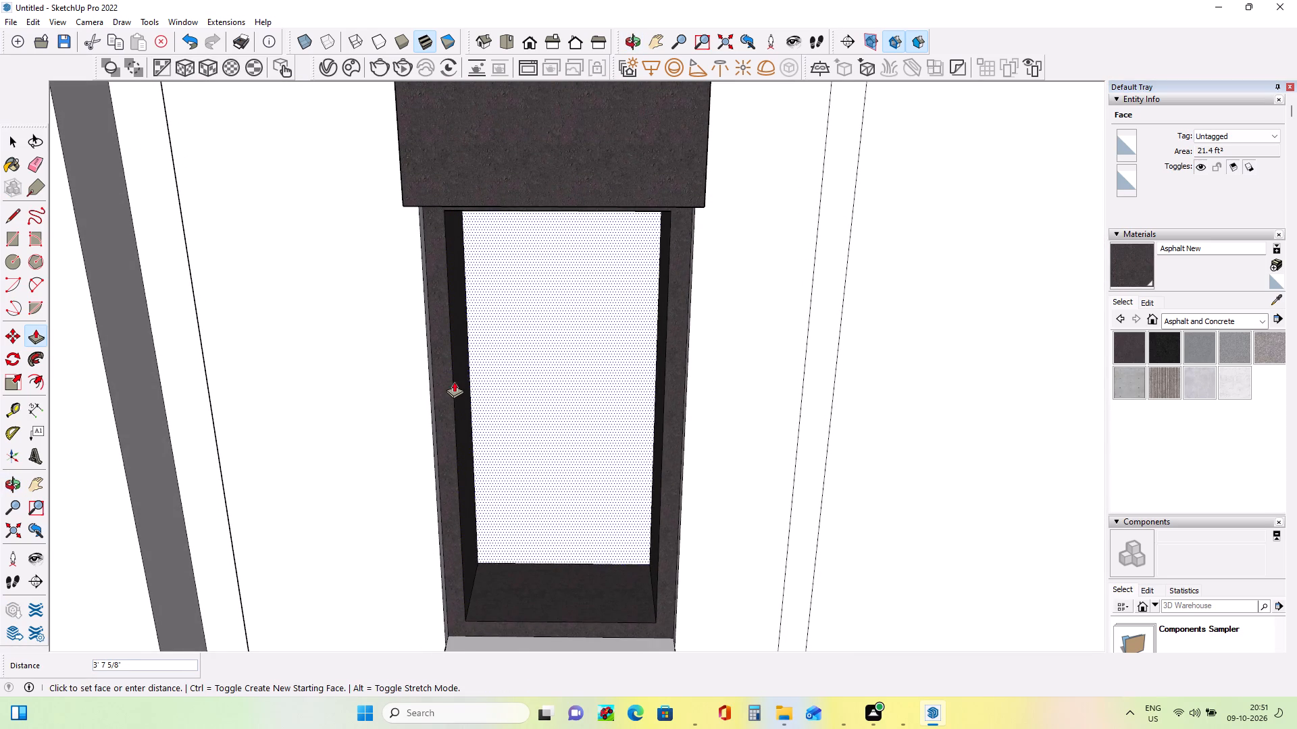
{"action": "left_click", "coordinate": [446, 383]}
Push/pull the lowest tower window's glass face about 6 inches and bring its frame level with it.
{"action": "middle_click_drag", "start_coordinate": [540, 378], "coordinate": [540, 338]}
{"action": "scroll", "coordinate": [540, 338], "scroll_direction": "down", "scroll_amount": 5}
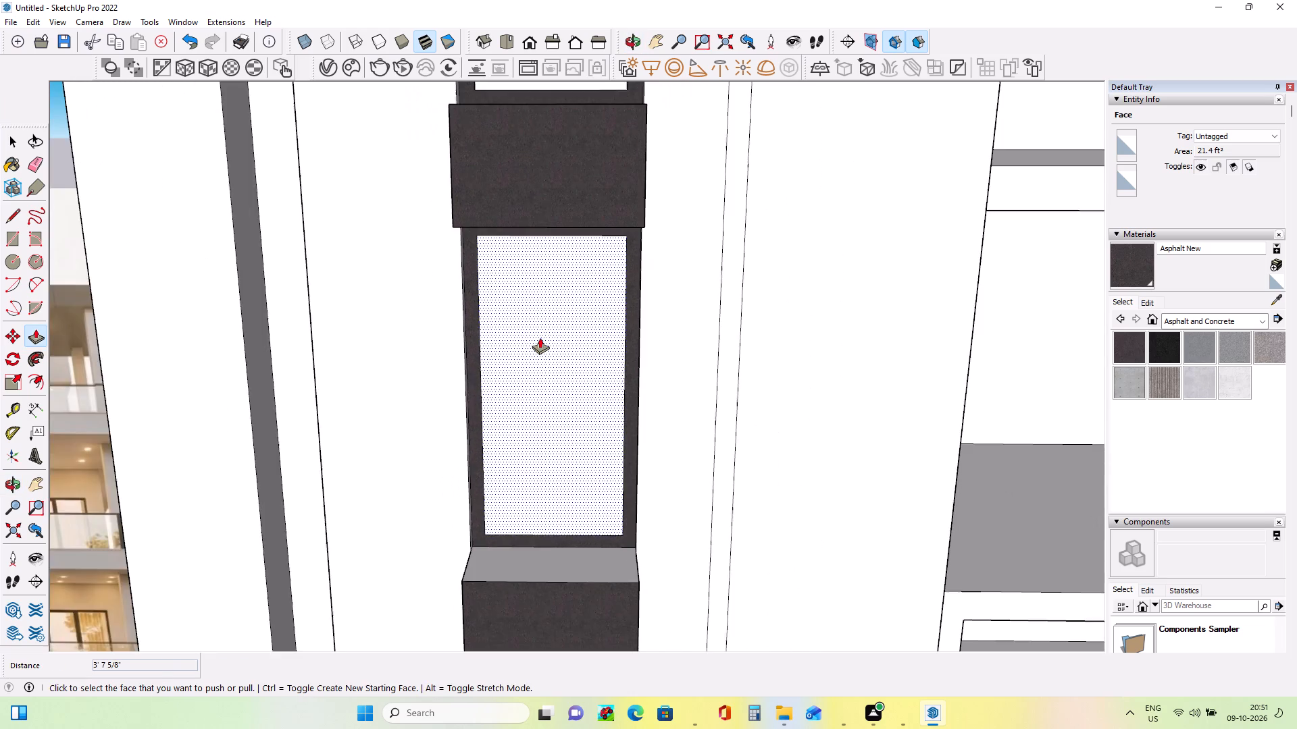
{"action": "scroll", "coordinate": [540, 337], "scroll_direction": "down", "scroll_amount": 10}
{"action": "middle_click_drag", "start_coordinate": [577, 534], "coordinate": [461, 632]}
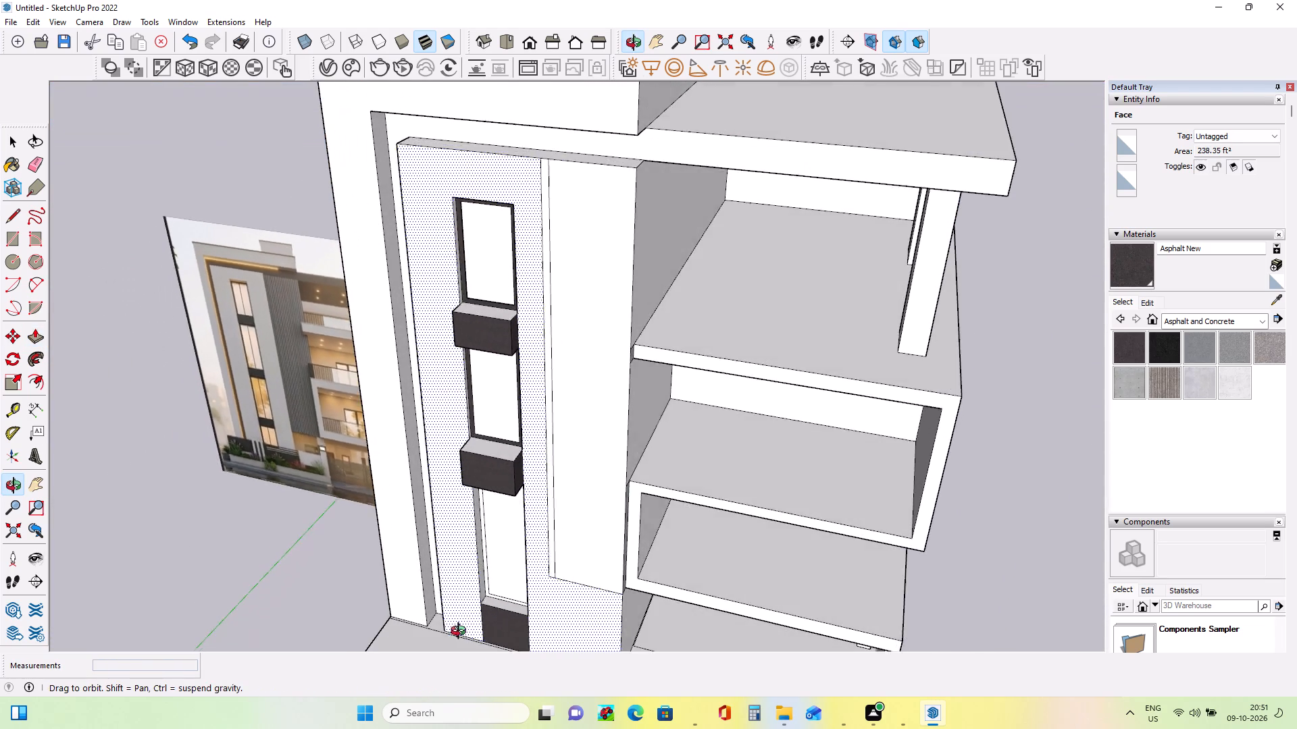
{"action": "middle_click_drag", "start_coordinate": [461, 632], "coordinate": [584, 455]}
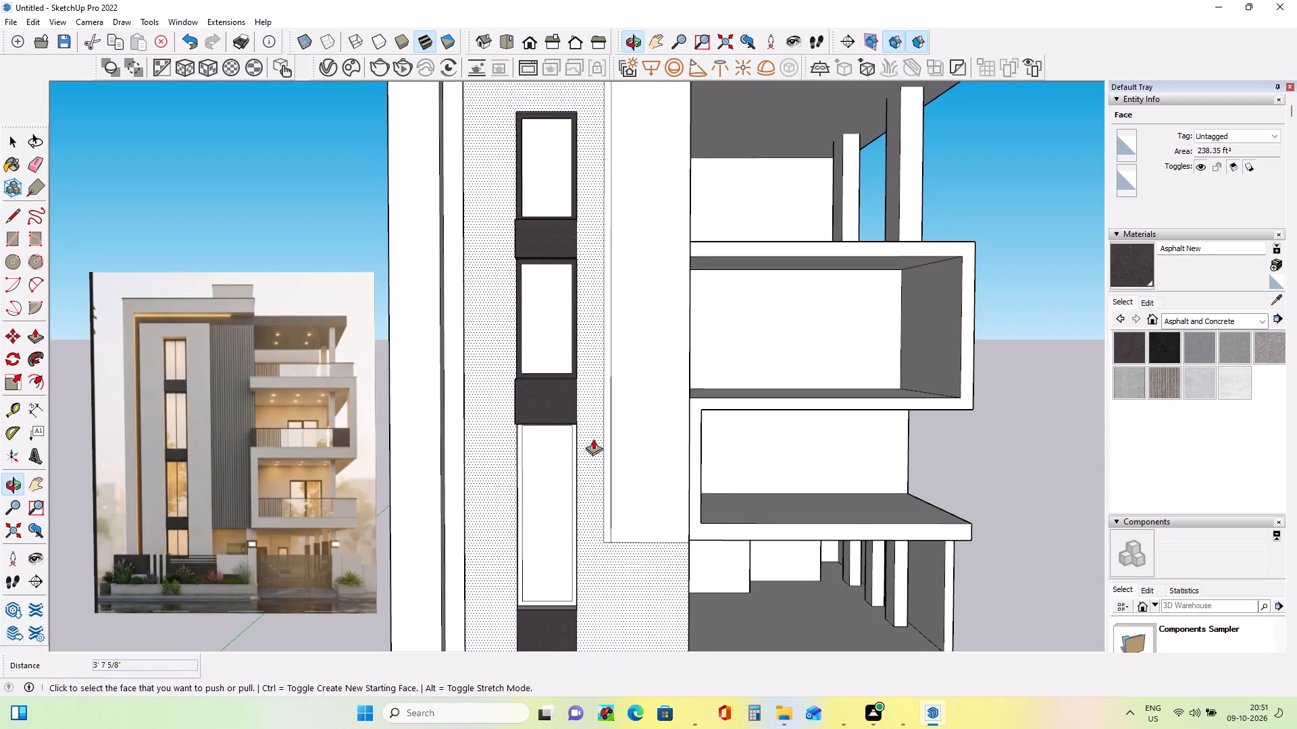
{"action": "scroll", "coordinate": [561, 506], "scroll_direction": "up", "scroll_amount": 3}
{"action": "left_click", "coordinate": [555, 504]}
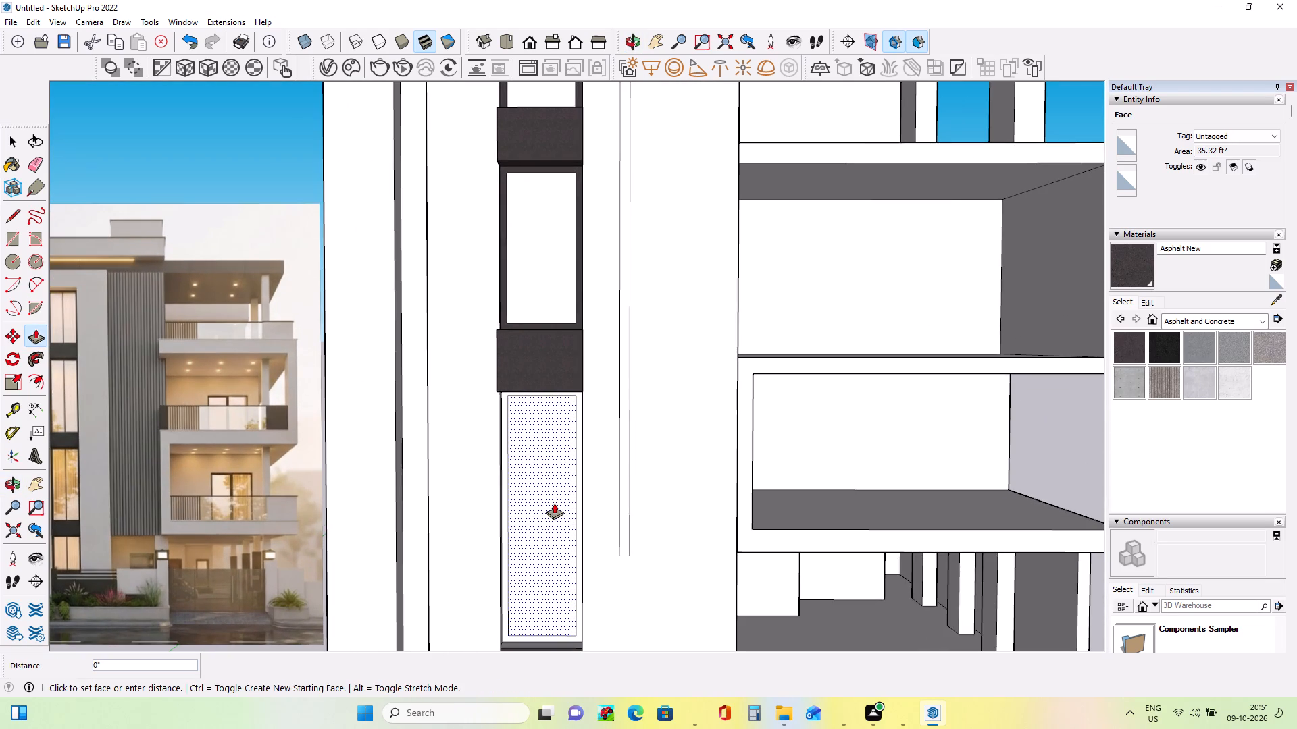
{"action": "left_click", "coordinate": [554, 502]}
{"action": "scroll", "coordinate": [513, 518], "scroll_direction": "up", "scroll_amount": 6}
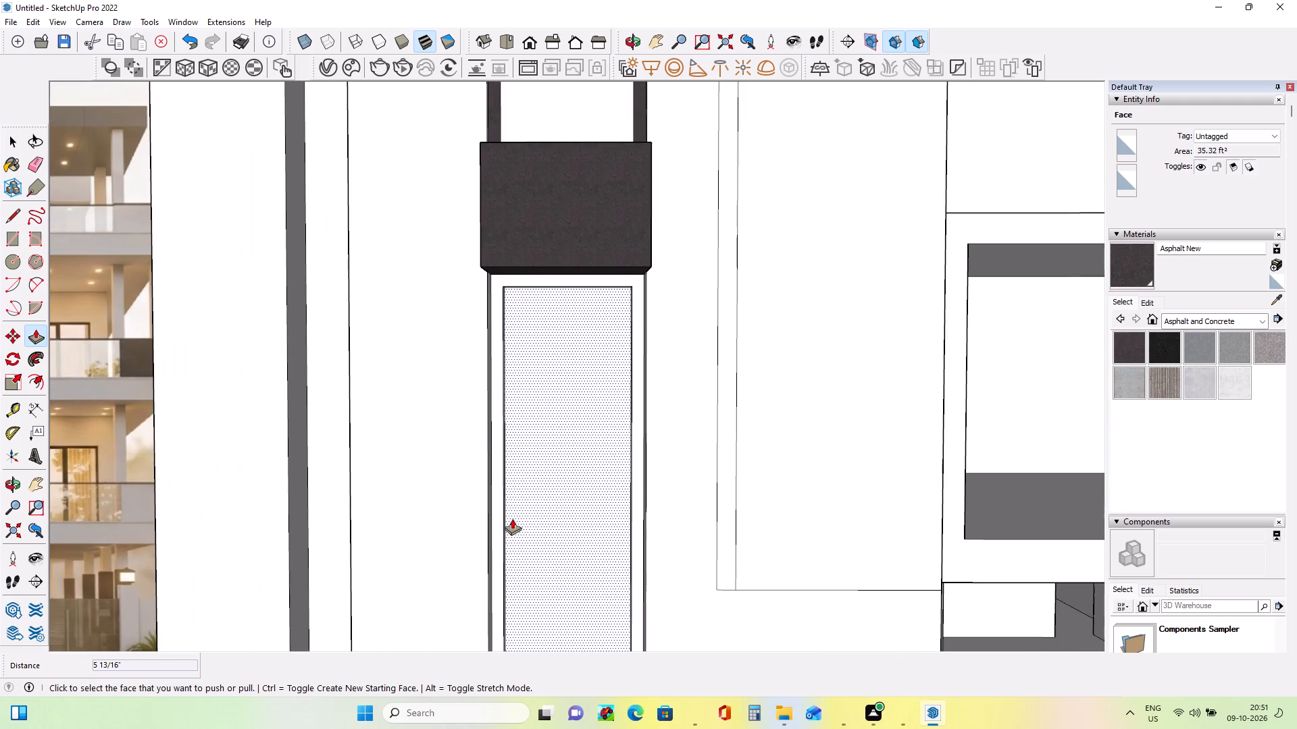
{"action": "left_click", "coordinate": [497, 510]}
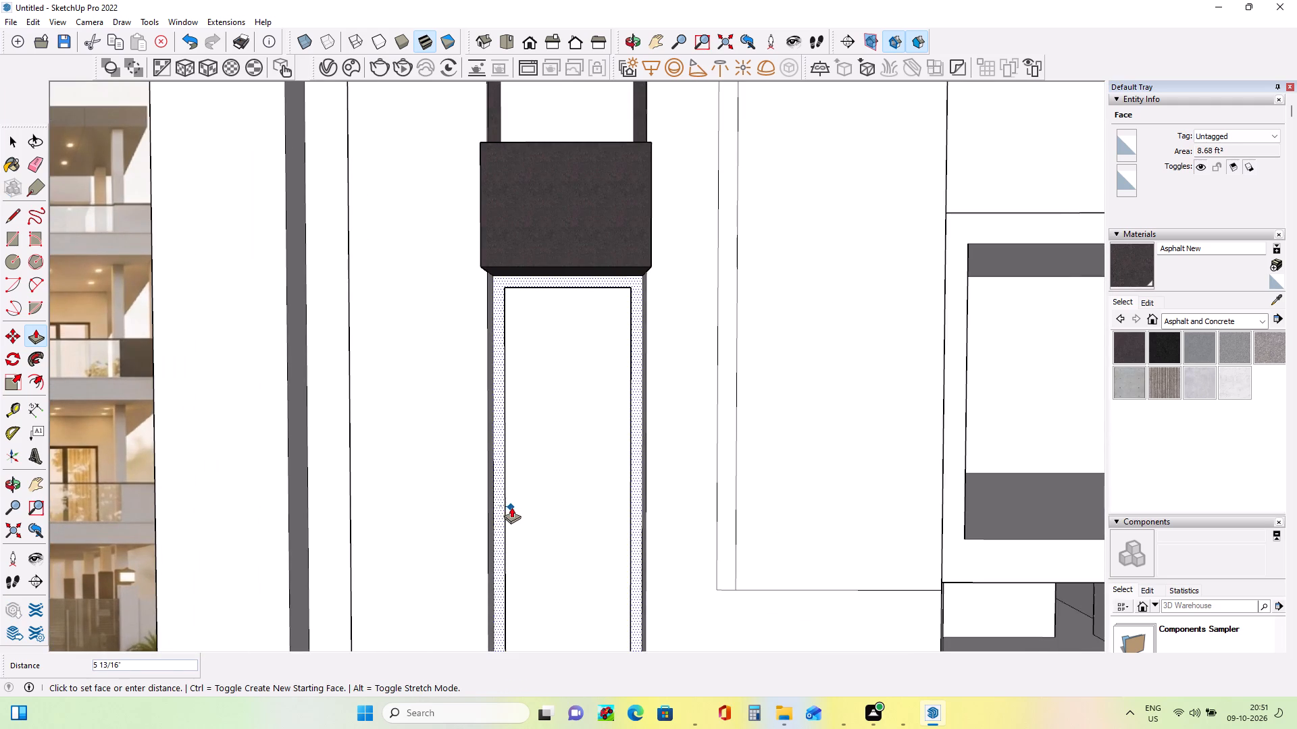
{"action": "left_click", "coordinate": [511, 507]}
Pull the lowest tower window's frame out about another 5 inches and bring its glass face level with it.
{"action": "scroll", "coordinate": [607, 429], "scroll_direction": "down", "scroll_amount": 9}
{"action": "middle_click_drag", "start_coordinate": [620, 492], "coordinate": [596, 572]}
{"action": "scroll", "coordinate": [585, 586], "scroll_direction": "up", "scroll_amount": 8}
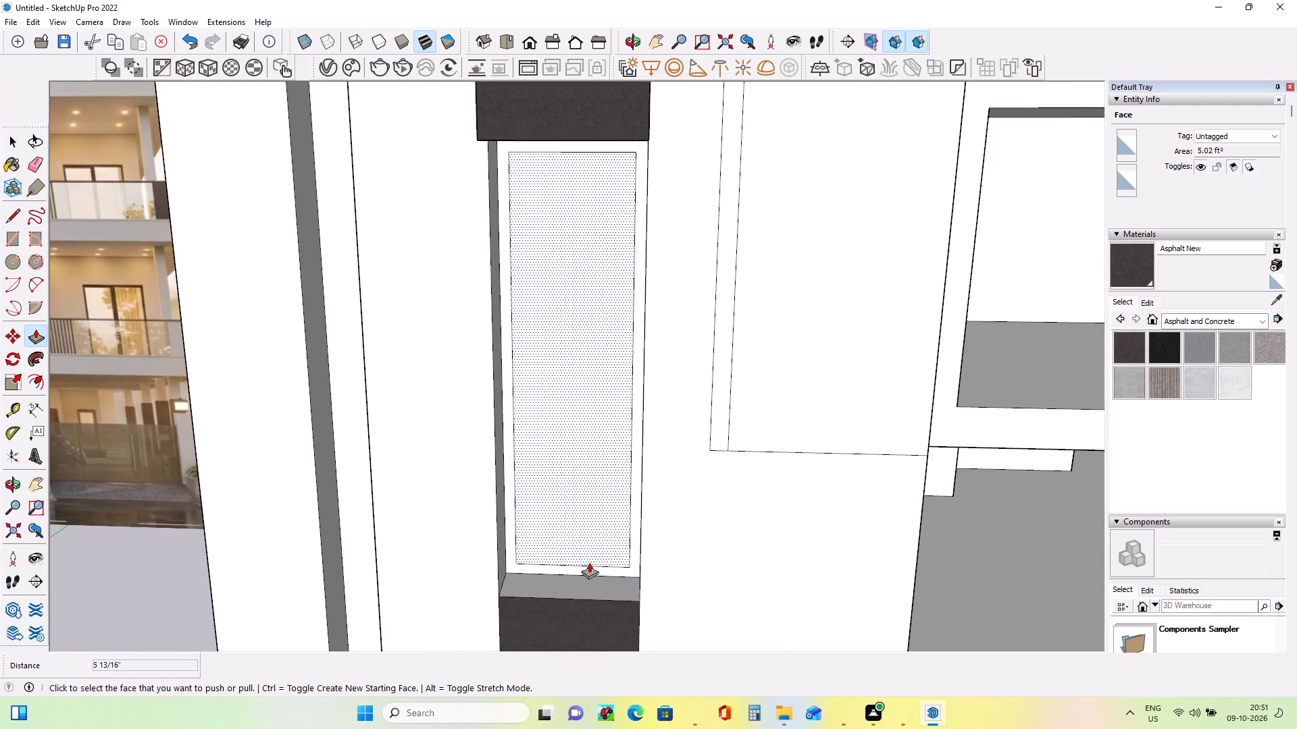
{"action": "left_click", "coordinate": [589, 569]}
{"action": "left_click", "coordinate": [589, 576]}
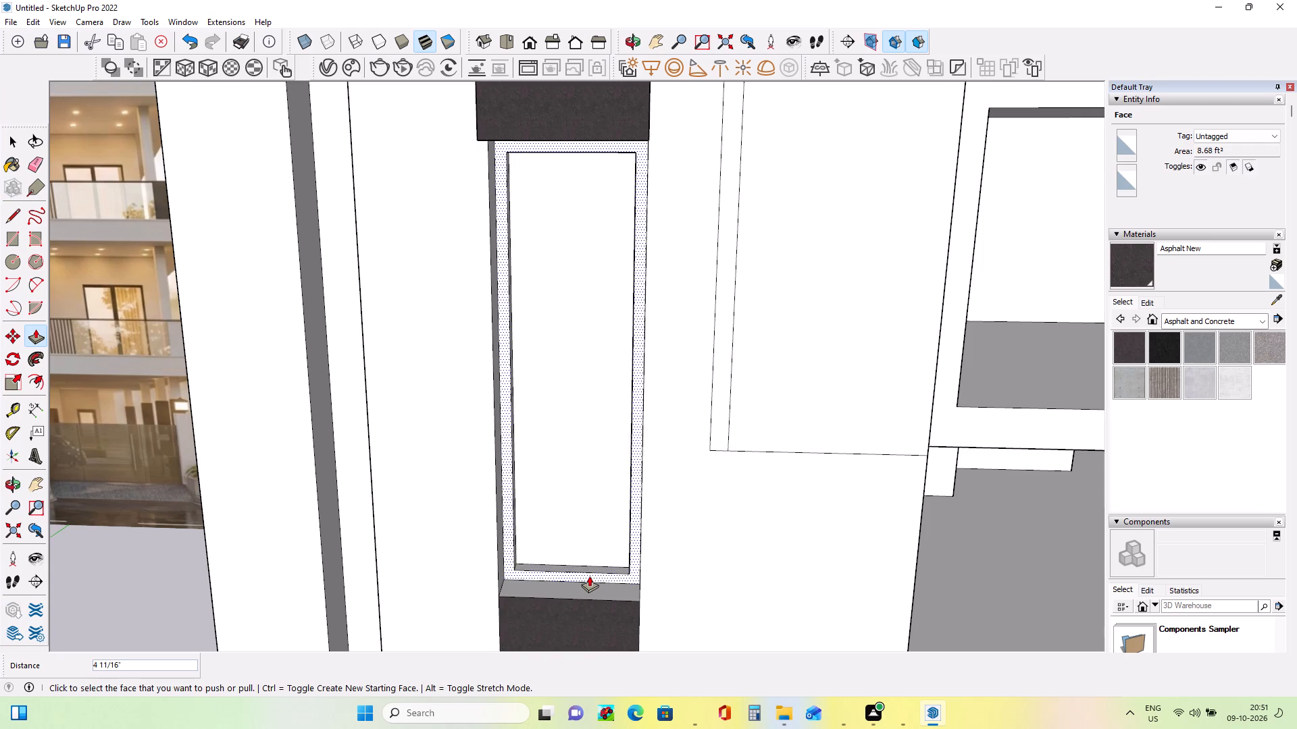
{"action": "left_click", "coordinate": [587, 530]}
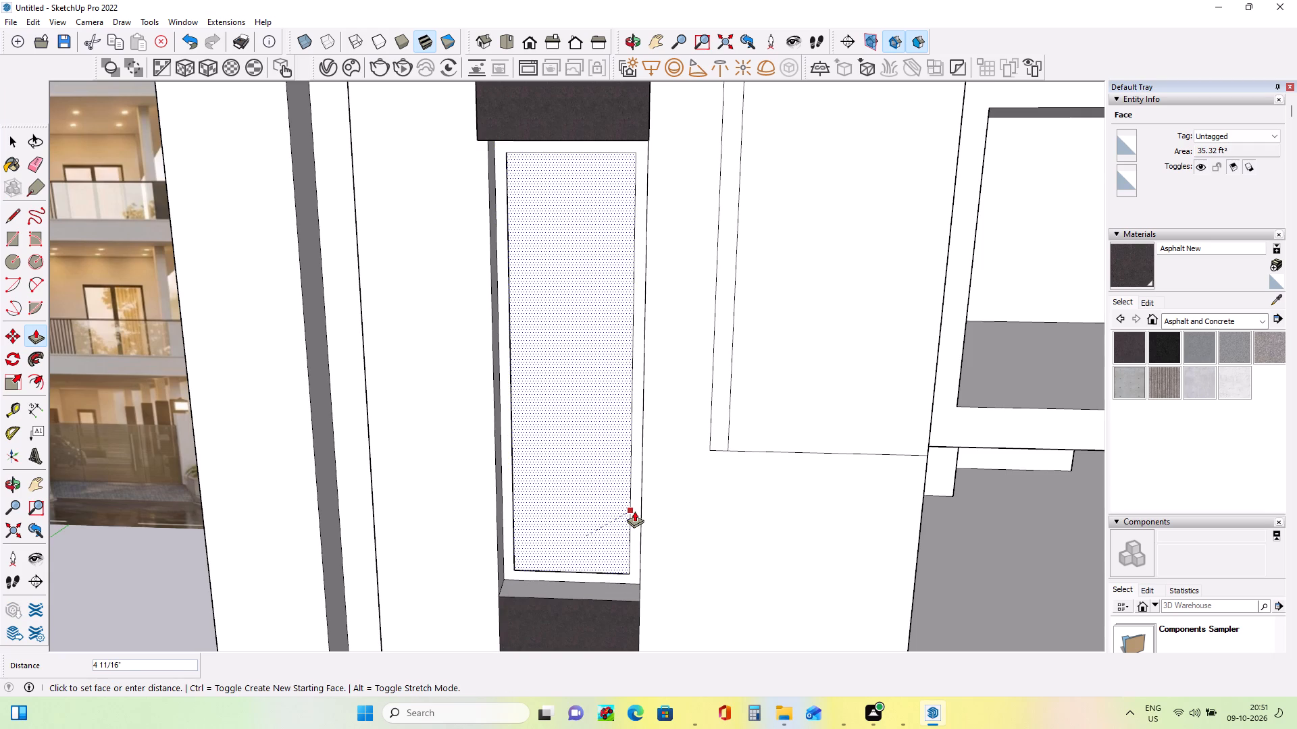
{"action": "left_click", "coordinate": [634, 511]}
Paint the lowest tower window's frame and the top faces of the three dark panels with Asphalt New.
{"action": "scroll", "coordinate": [577, 549], "scroll_direction": "down", "scroll_amount": 6}
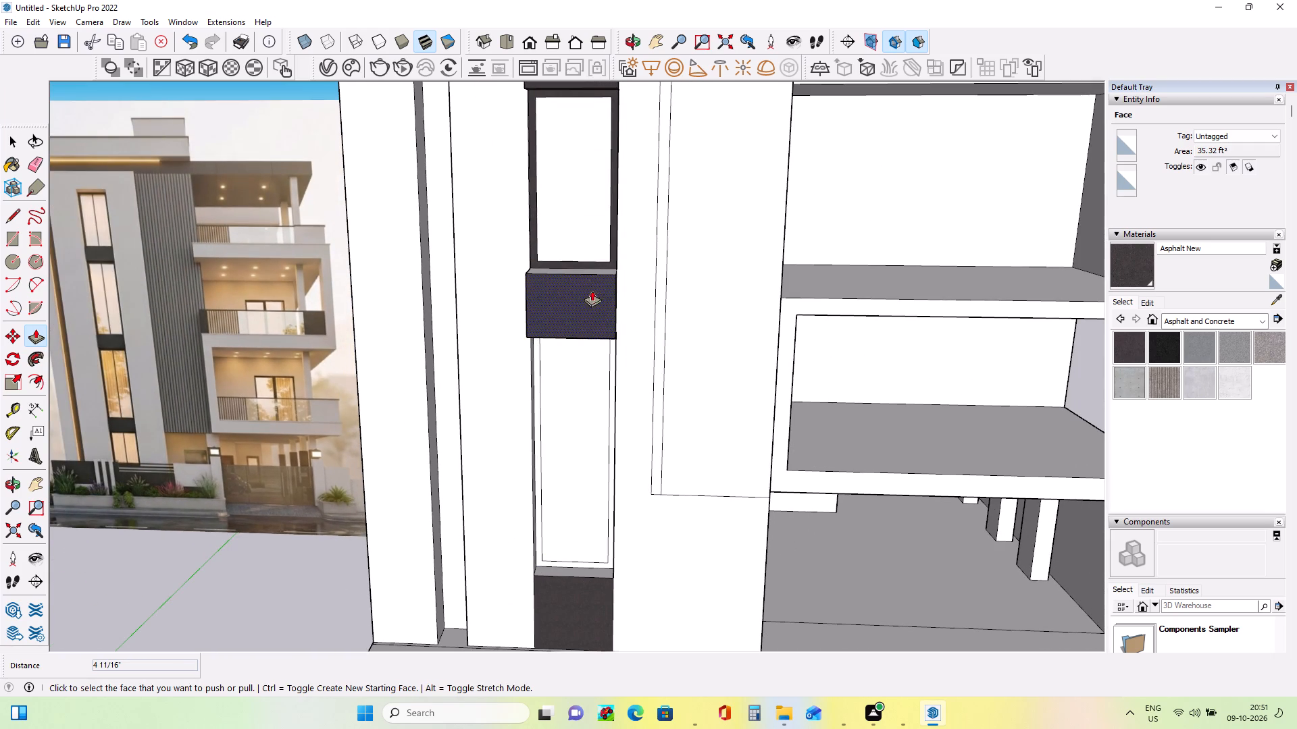
{"action": "left_click", "coordinate": [1129, 351]}
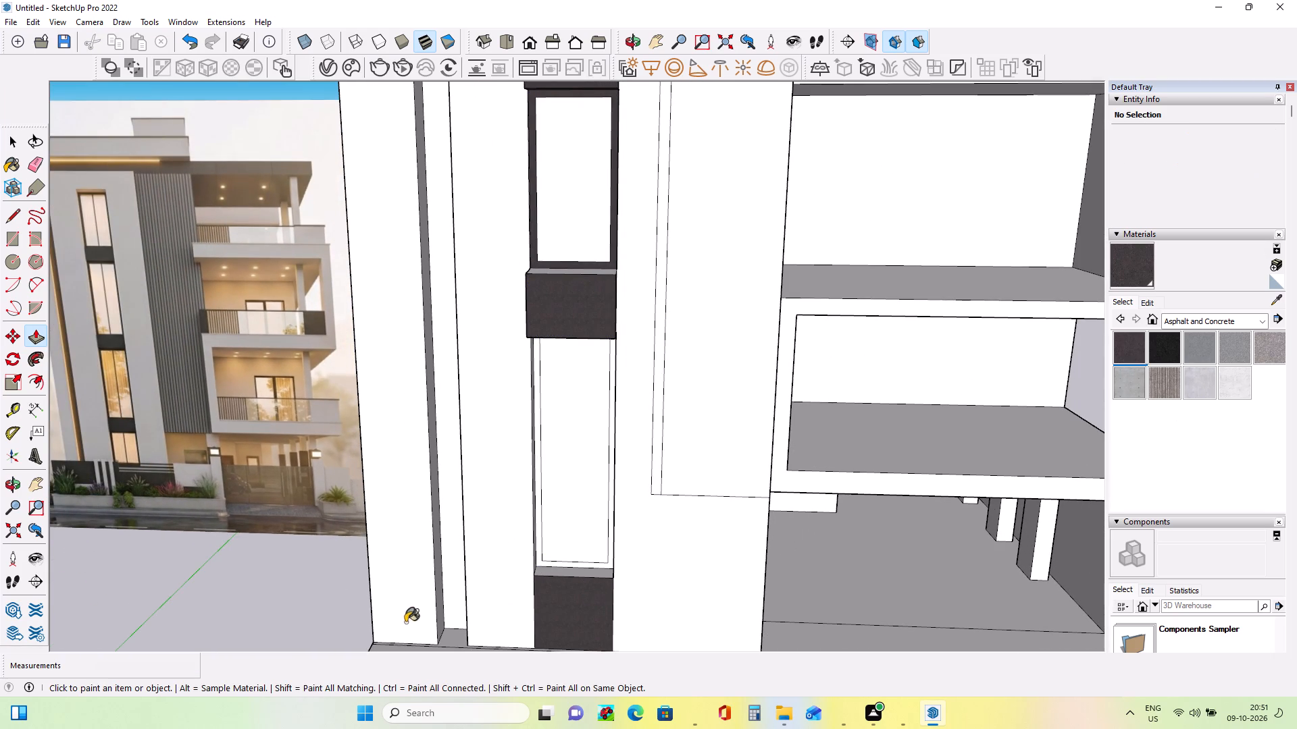
{"action": "scroll", "coordinate": [567, 592], "scroll_direction": "up", "scroll_amount": 7}
{"action": "left_click", "coordinate": [582, 545]}
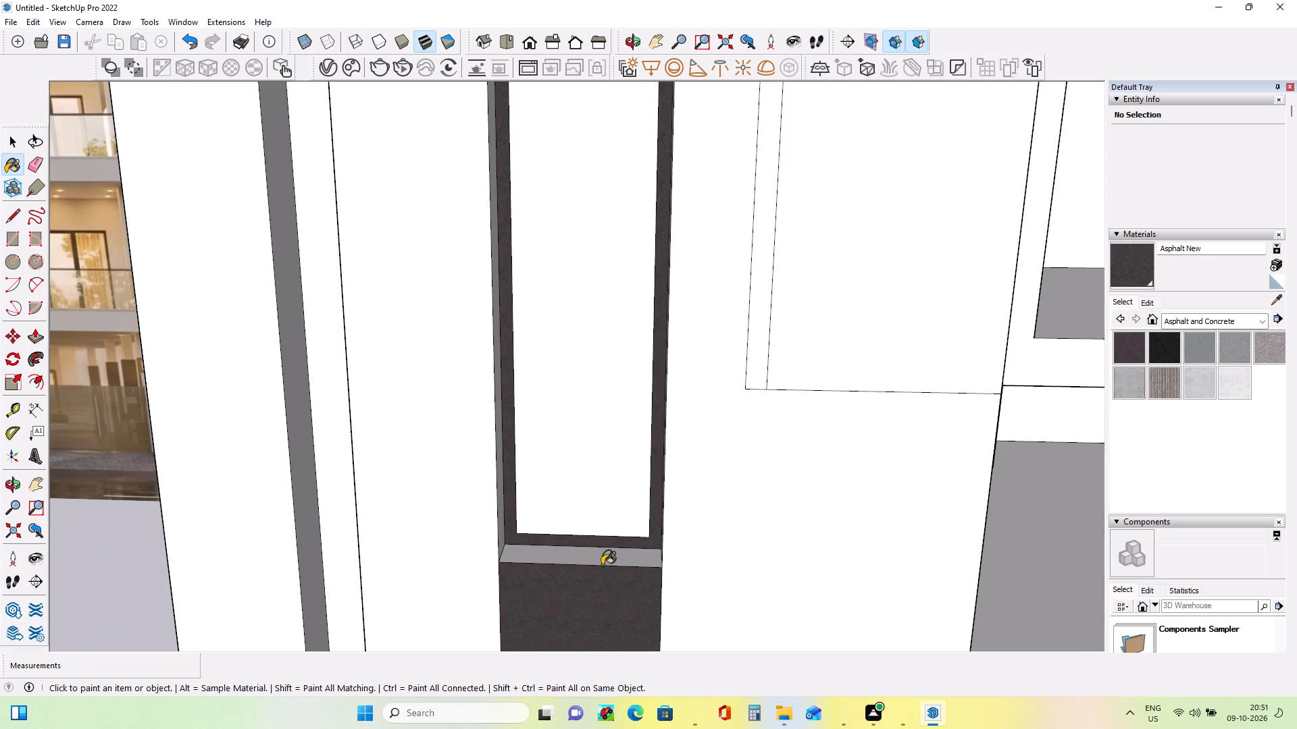
{"action": "left_click", "coordinate": [609, 561]}
{"action": "middle_click_drag", "start_coordinate": [627, 577], "coordinate": [642, 620]}
{"action": "scroll", "coordinate": [642, 623], "scroll_direction": "down", "scroll_amount": 3}
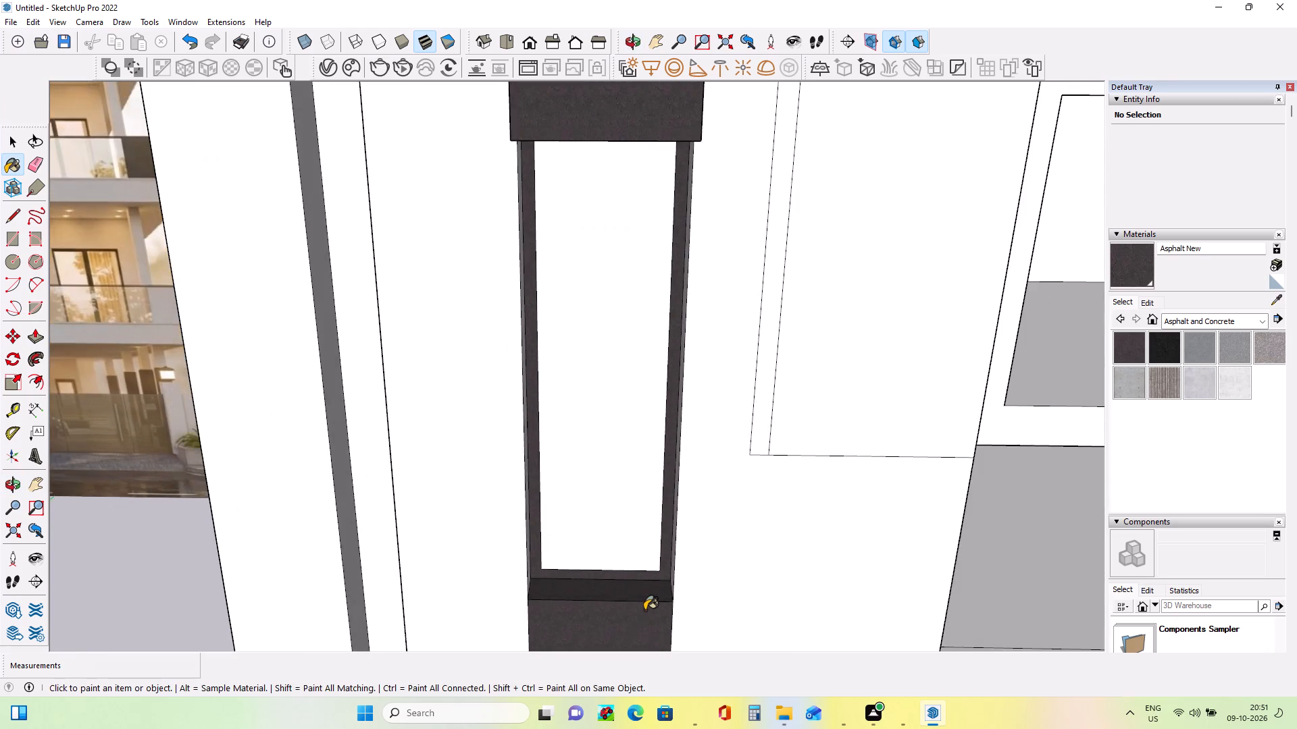
{"action": "scroll", "coordinate": [644, 610], "scroll_direction": "down", "scroll_amount": 5}
{"action": "left_click", "coordinate": [657, 329]}
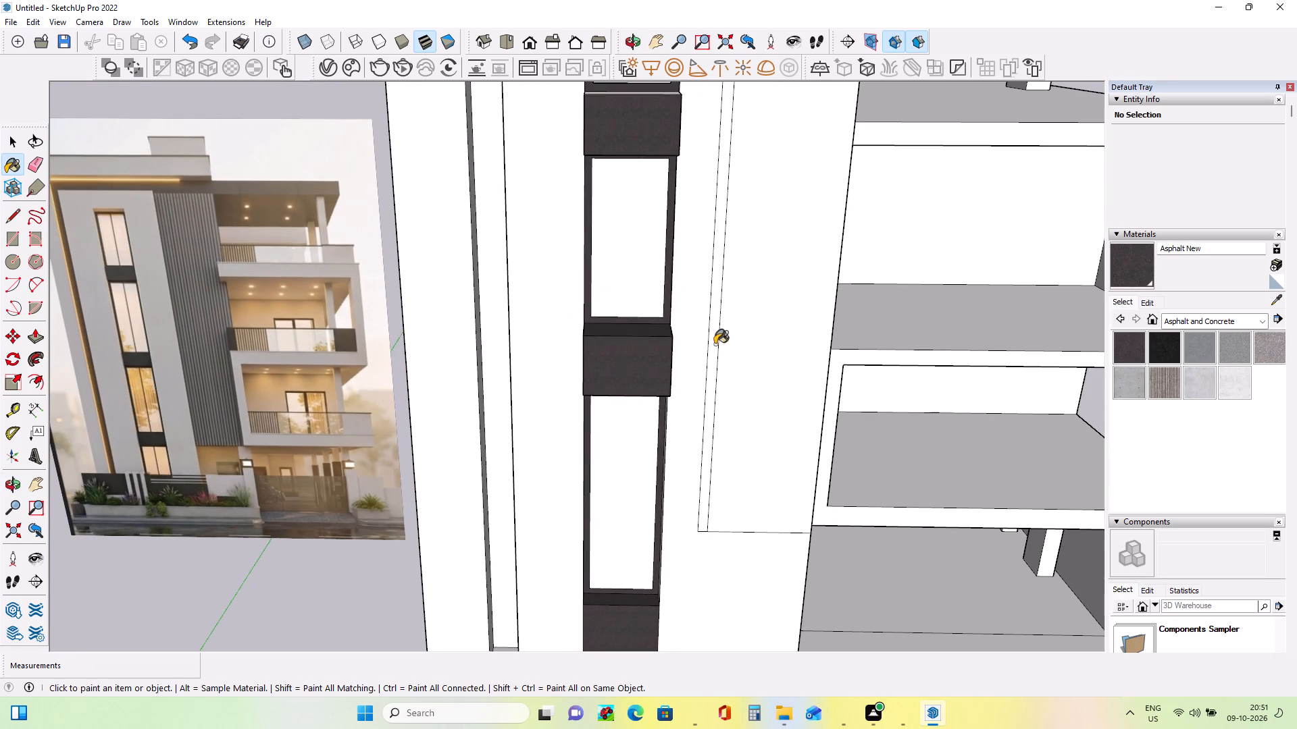
{"action": "middle_click_drag", "start_coordinate": [715, 344], "coordinate": [632, 461]}
{"action": "left_click", "coordinate": [580, 239]}
Examine the tower windows and dark panels from several angles and compare the whole facade with the reference image.
{"action": "middle_click_drag", "start_coordinate": [613, 364], "coordinate": [635, 493]}
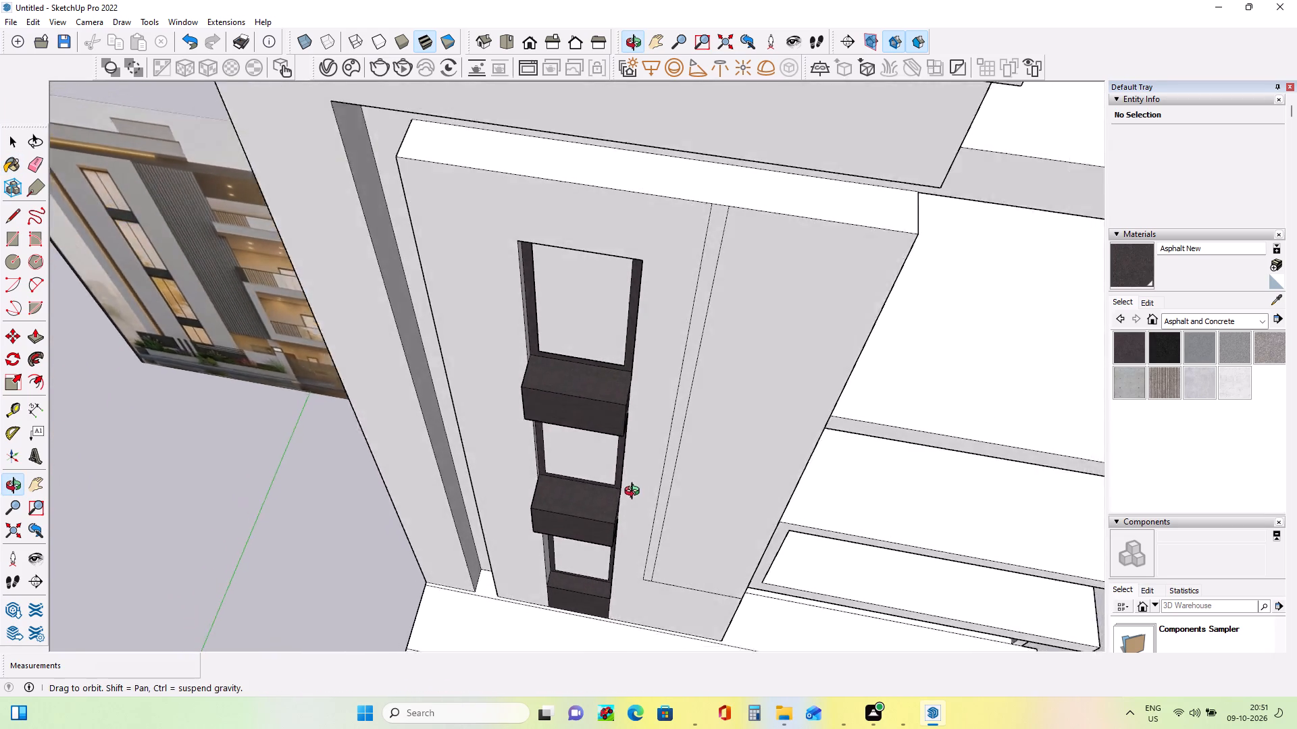
{"action": "middle_click_drag", "start_coordinate": [635, 493], "coordinate": [719, 194]}
{"action": "middle_click", "coordinate": [722, 177]}
{"action": "scroll", "coordinate": [664, 485], "scroll_direction": "down", "scroll_amount": 7}
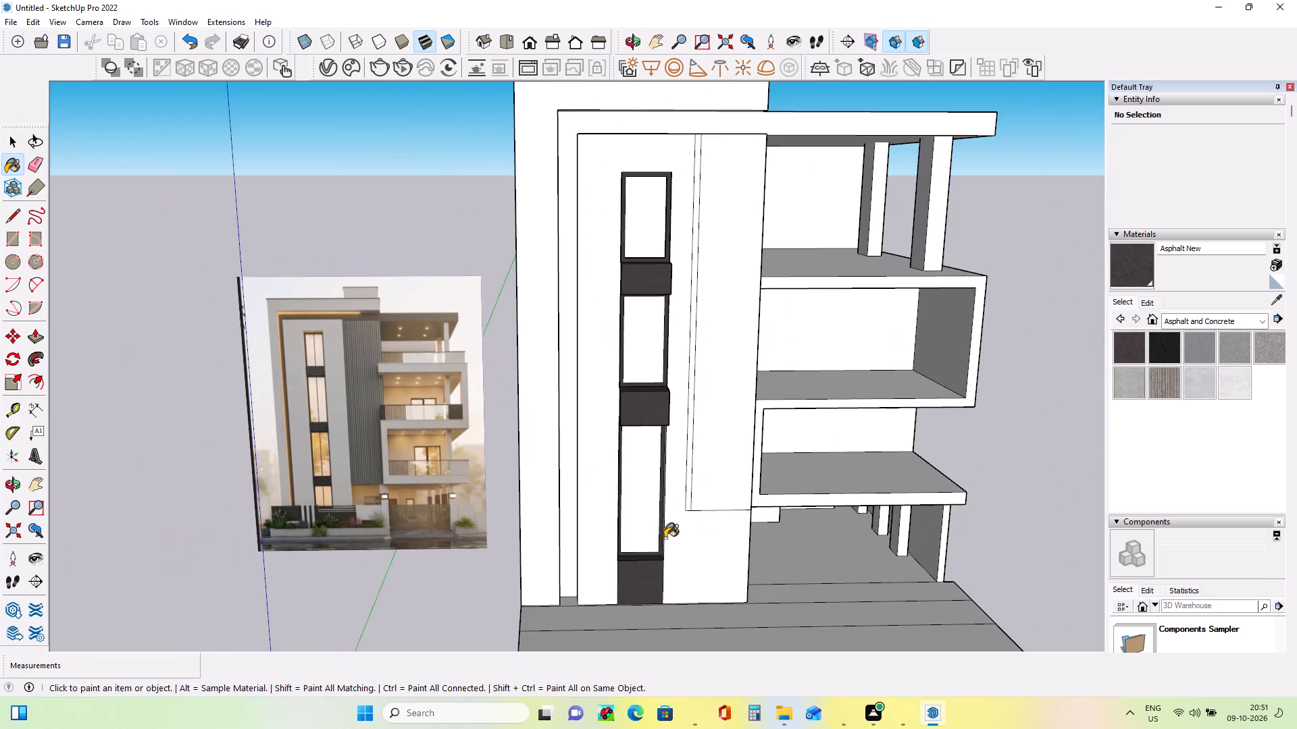
{"action": "middle_click_drag", "start_coordinate": [665, 538], "coordinate": [651, 382]}
{"action": "middle_click", "coordinate": [651, 377]}
{"action": "scroll", "coordinate": [628, 151], "scroll_direction": "up", "scroll_amount": 9}
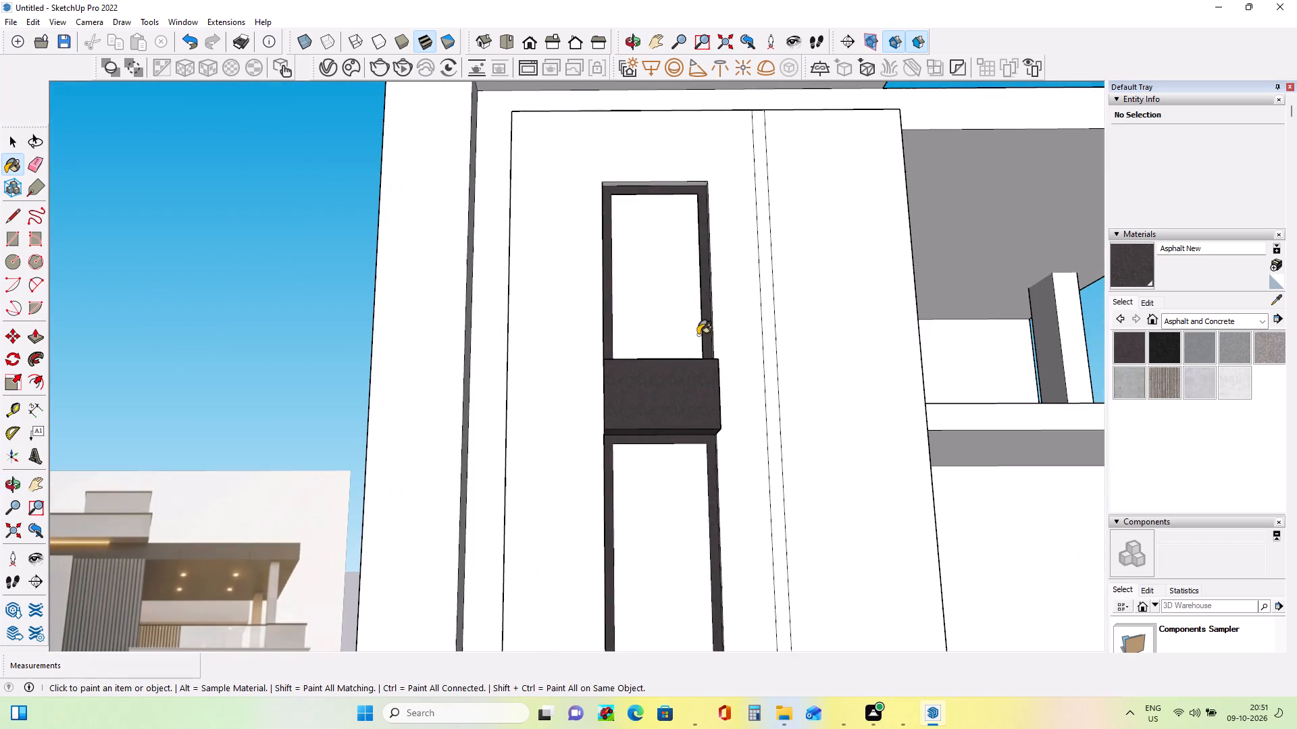
{"action": "middle_click_drag", "start_coordinate": [701, 299], "coordinate": [707, 259]}
{"action": "scroll", "coordinate": [619, 336], "scroll_direction": "down", "scroll_amount": 3}
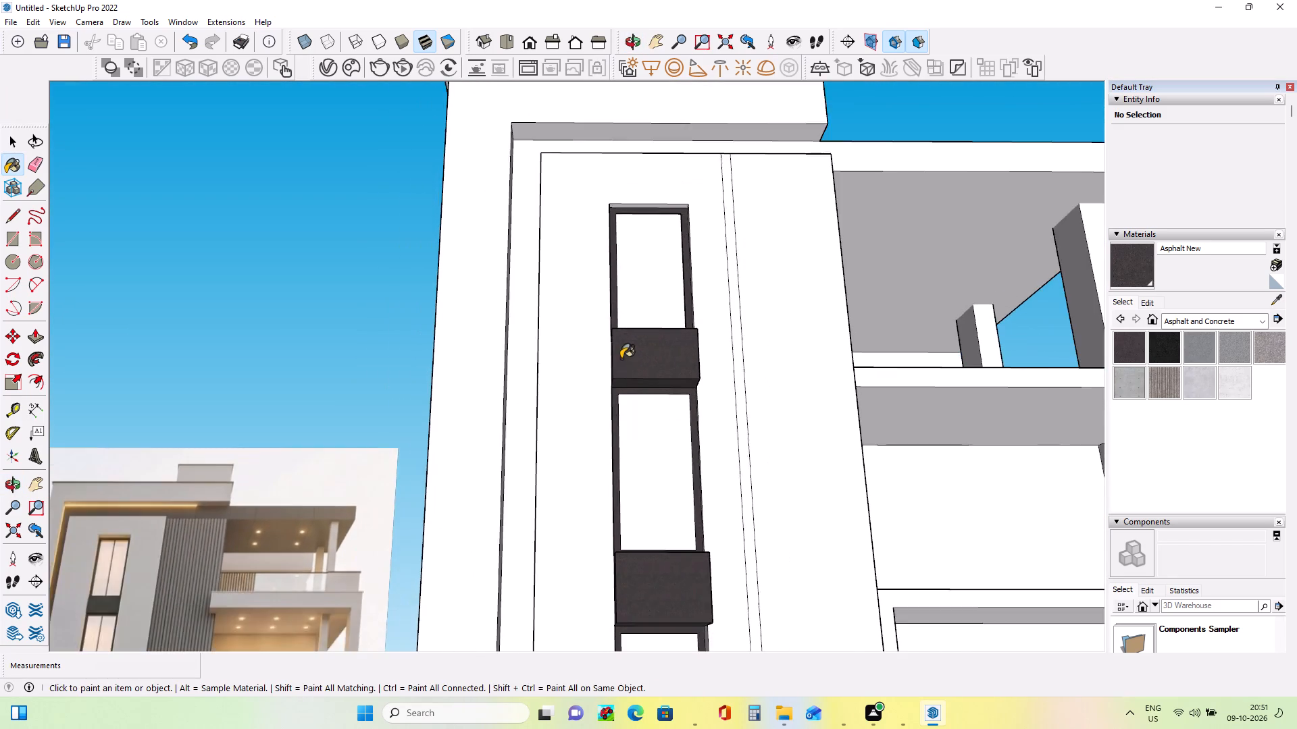
{"action": "scroll", "coordinate": [621, 358], "scroll_direction": "down", "scroll_amount": 12}
{"action": "middle_click_drag", "start_coordinate": [675, 470], "coordinate": [635, 585]}
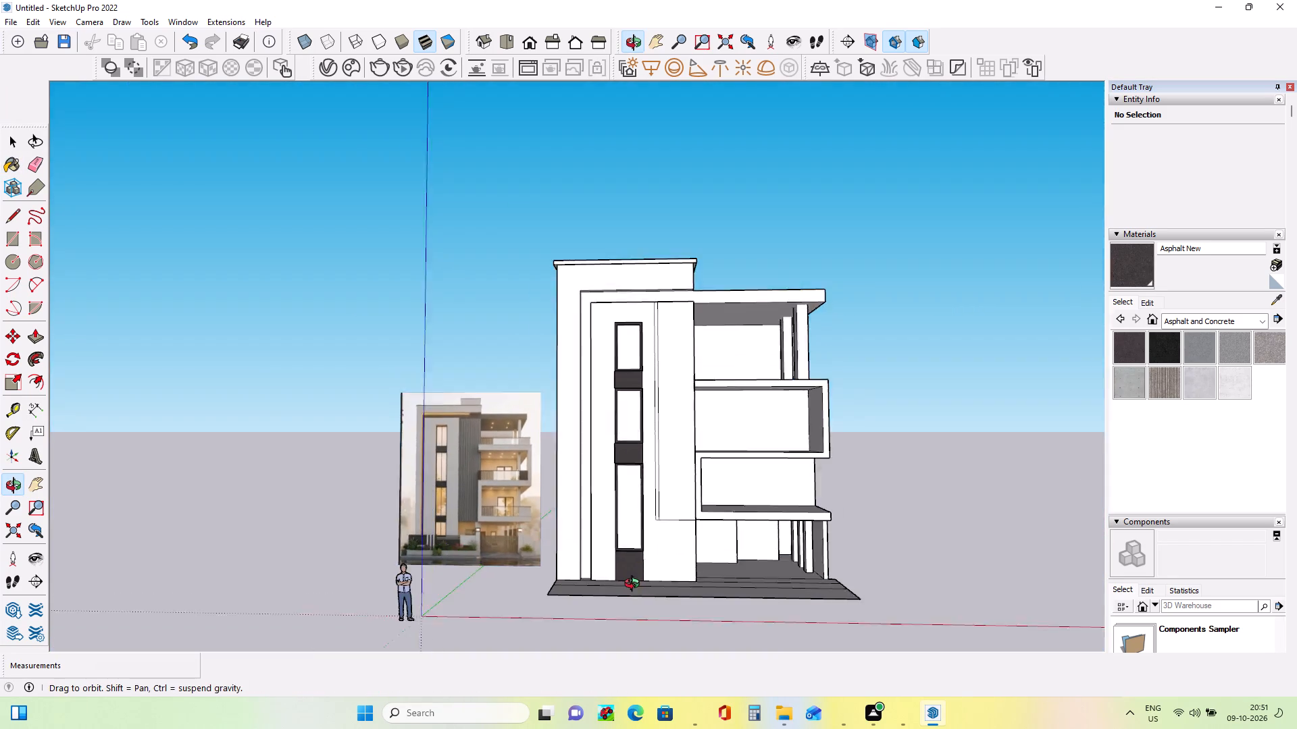
{"action": "middle_click_drag", "start_coordinate": [635, 585], "coordinate": [626, 603]}
{"action": "scroll", "coordinate": [644, 494], "scroll_direction": "up", "scroll_amount": 4}
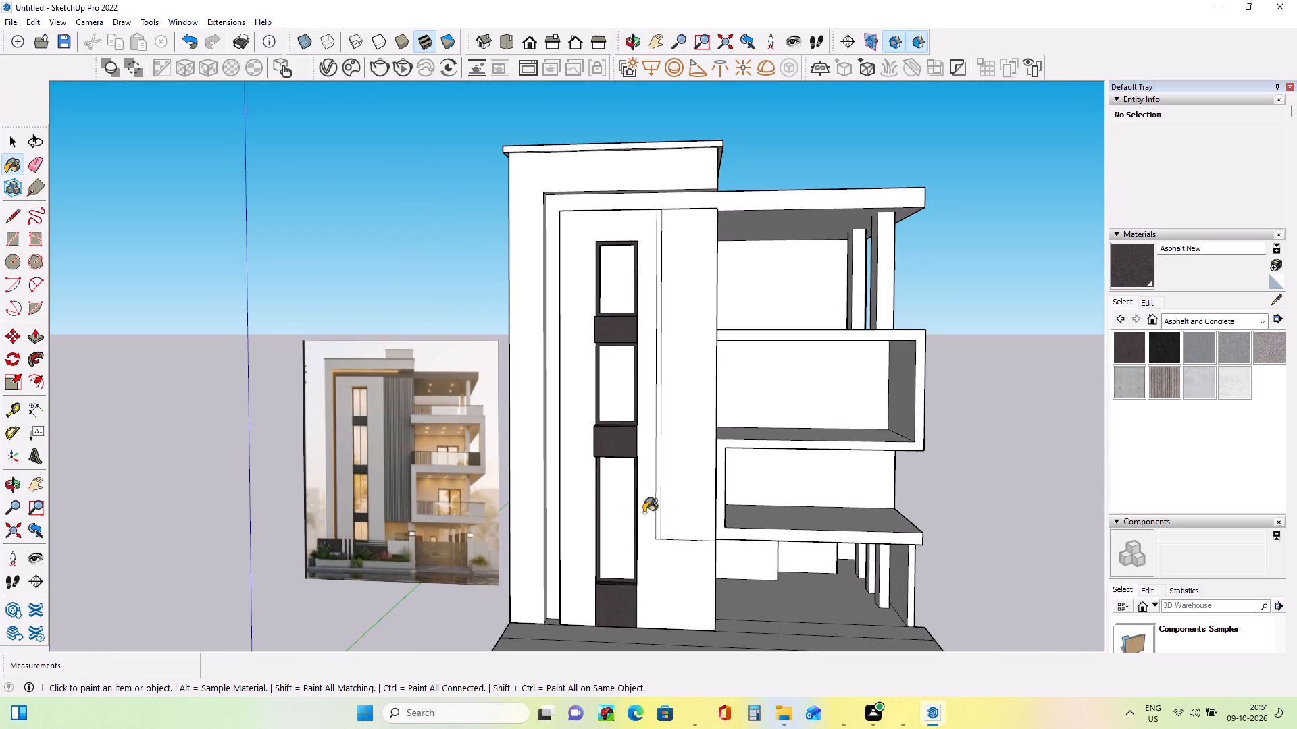
Draw a thin vertical rectangle about 6 feet tall near the centre of the top tower window's glass, spanning its full height.
{"action": "left_click", "coordinate": [13, 236]}
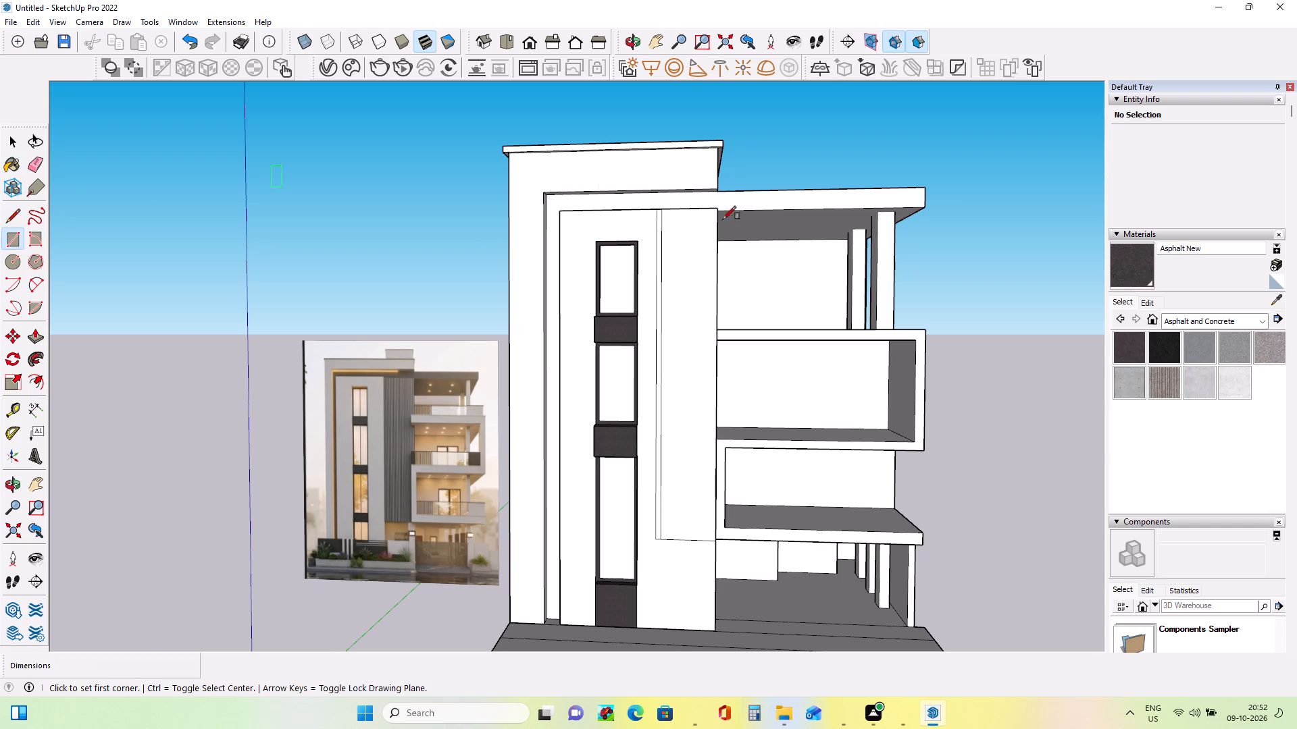
{"action": "scroll", "coordinate": [608, 298], "scroll_direction": "up", "scroll_amount": 7}
{"action": "scroll", "coordinate": [596, 310], "scroll_direction": "down", "scroll_amount": 1}
{"action": "scroll", "coordinate": [596, 310], "scroll_direction": "up", "scroll_amount": 2}
{"action": "middle_click_drag", "start_coordinate": [655, 359], "coordinate": [701, 411]}
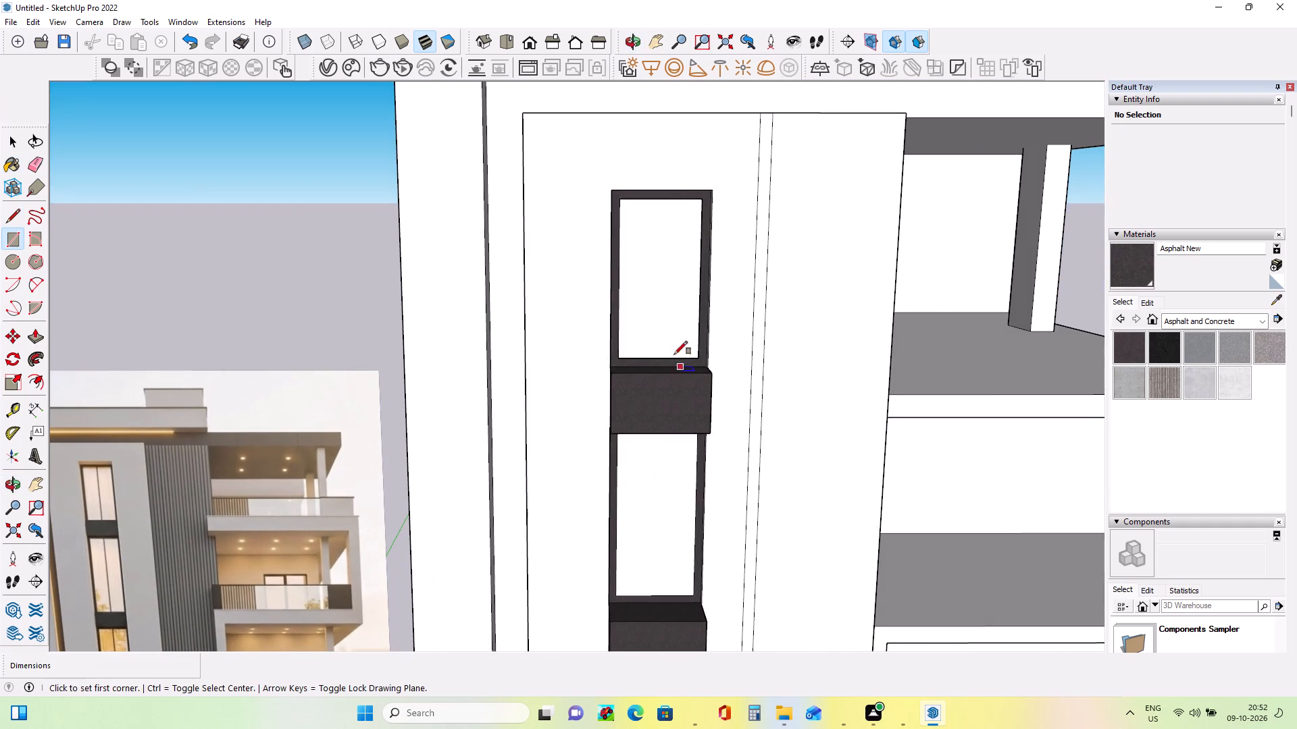
{"action": "left_click", "coordinate": [657, 356]}
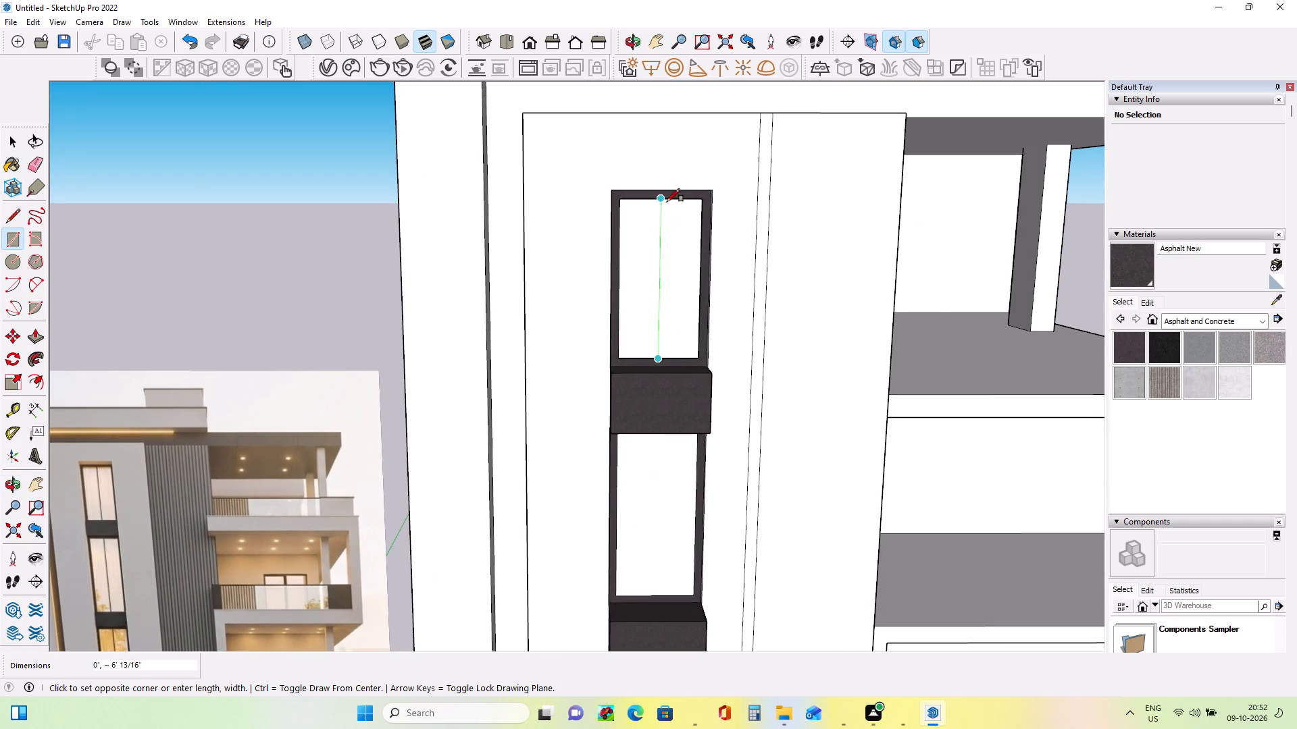
{"action": "scroll", "coordinate": [671, 202], "scroll_direction": "up", "scroll_amount": 7}
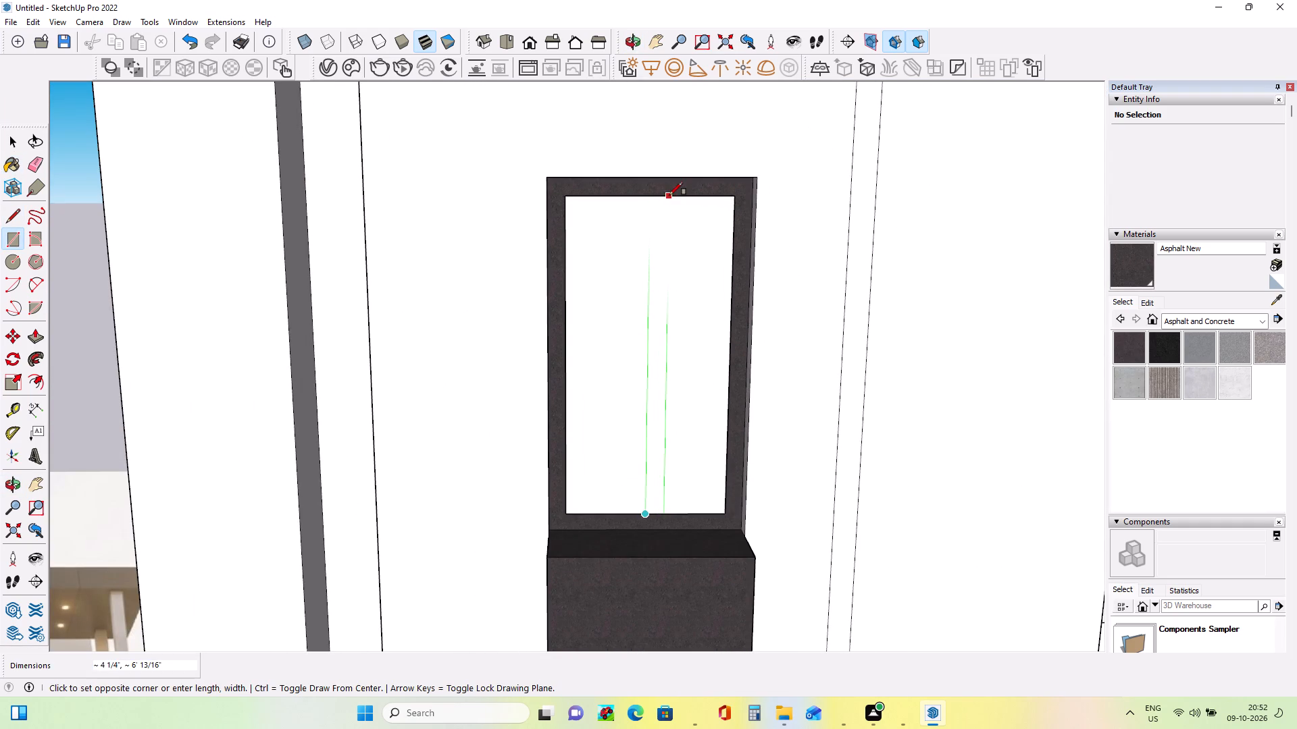
{"action": "left_click", "coordinate": [661, 194]}
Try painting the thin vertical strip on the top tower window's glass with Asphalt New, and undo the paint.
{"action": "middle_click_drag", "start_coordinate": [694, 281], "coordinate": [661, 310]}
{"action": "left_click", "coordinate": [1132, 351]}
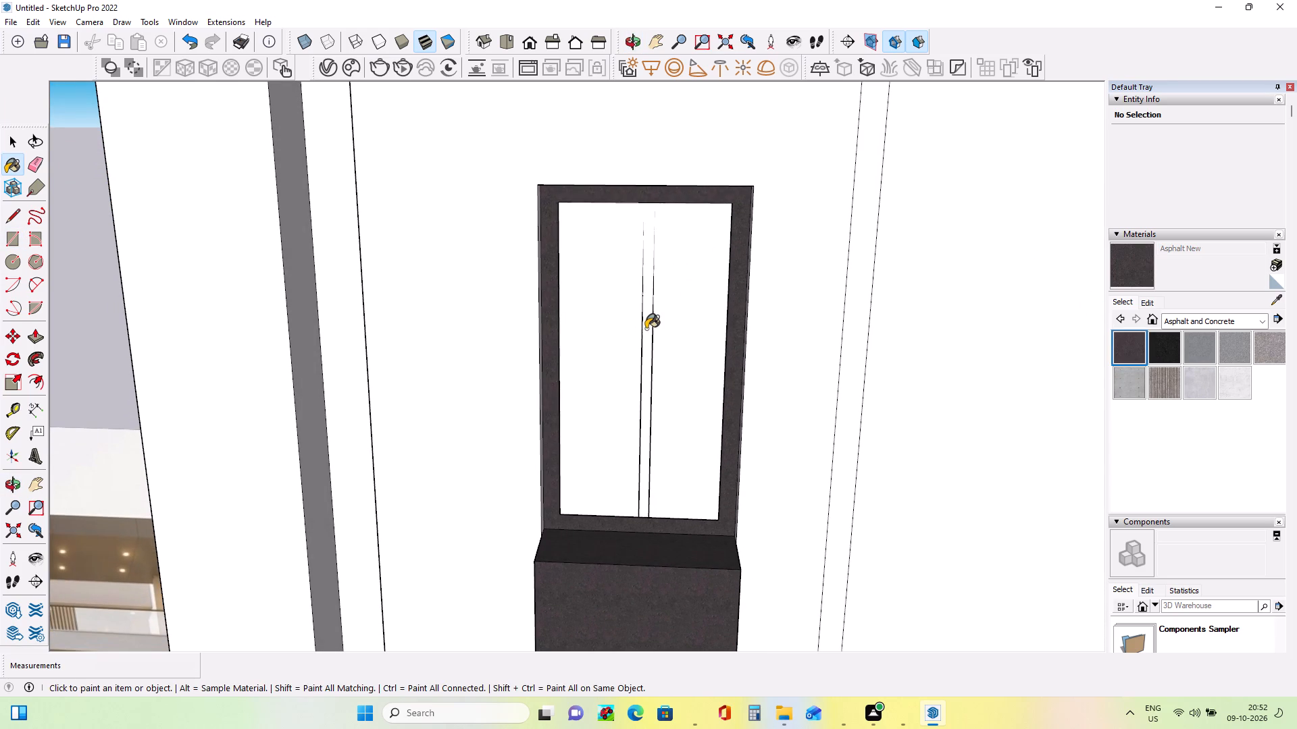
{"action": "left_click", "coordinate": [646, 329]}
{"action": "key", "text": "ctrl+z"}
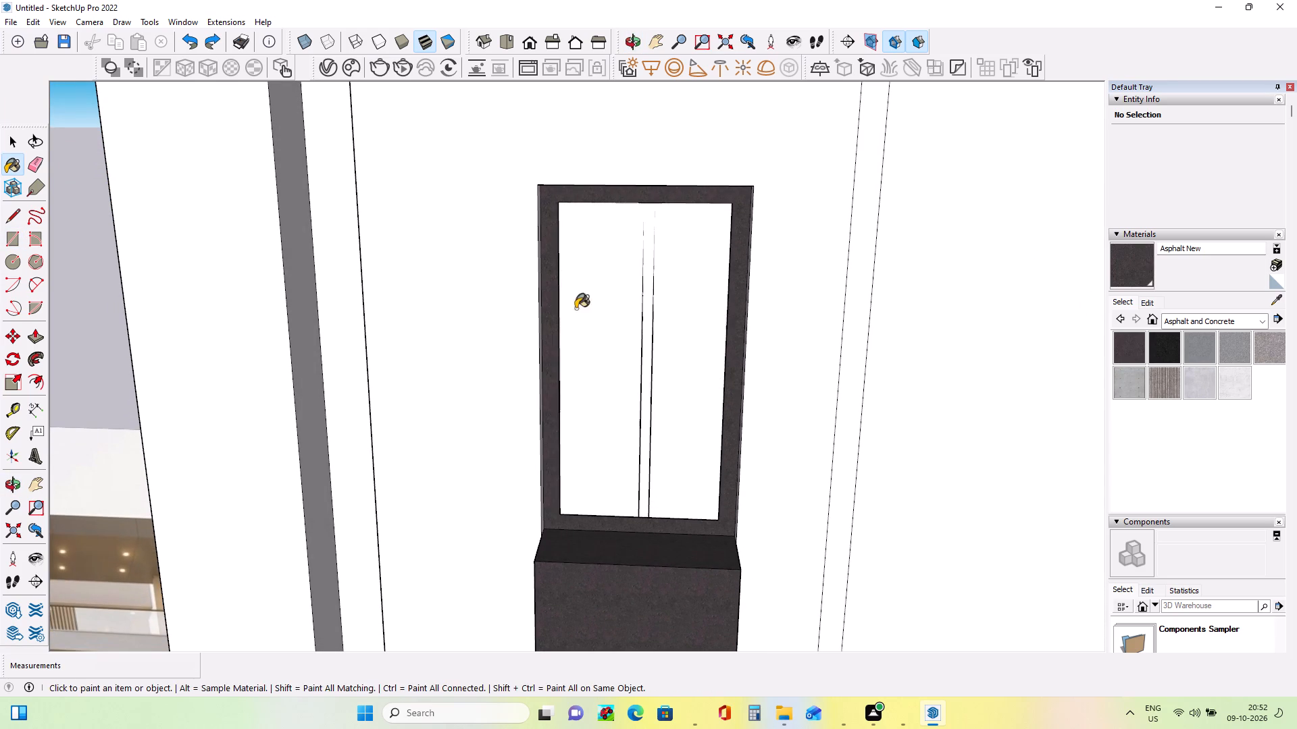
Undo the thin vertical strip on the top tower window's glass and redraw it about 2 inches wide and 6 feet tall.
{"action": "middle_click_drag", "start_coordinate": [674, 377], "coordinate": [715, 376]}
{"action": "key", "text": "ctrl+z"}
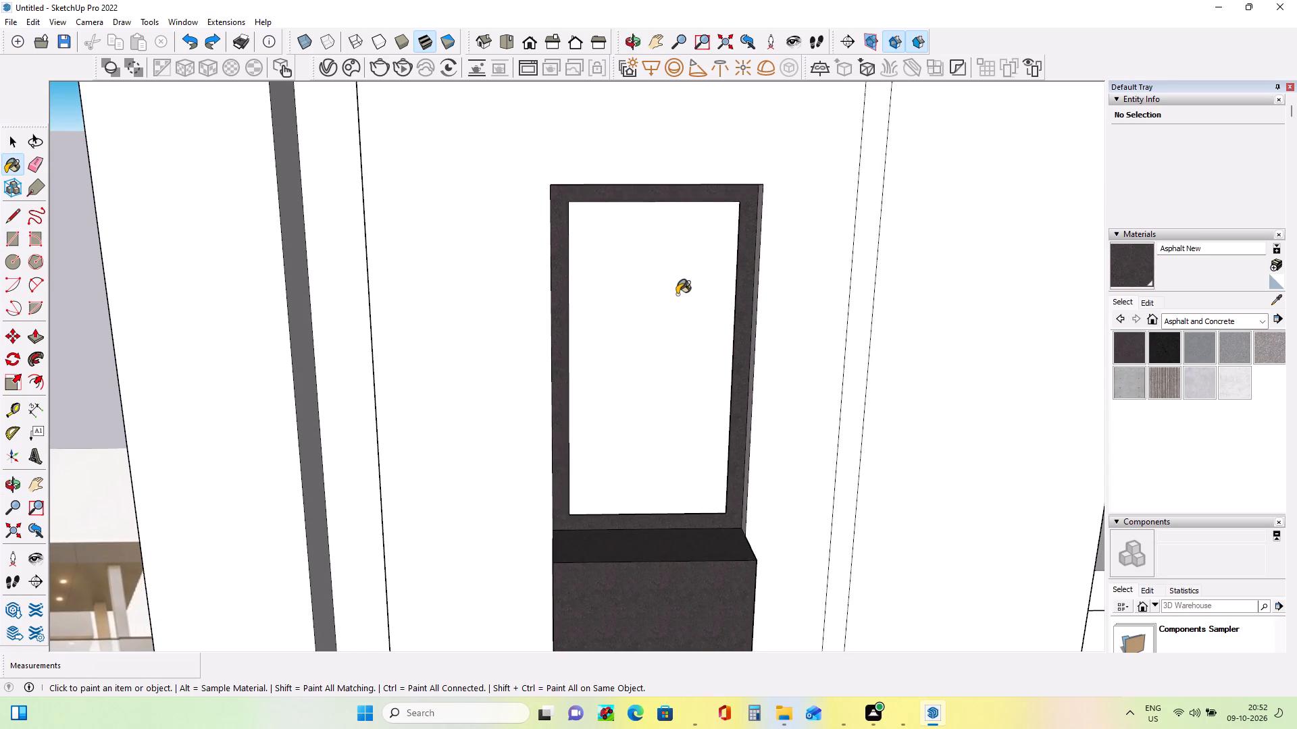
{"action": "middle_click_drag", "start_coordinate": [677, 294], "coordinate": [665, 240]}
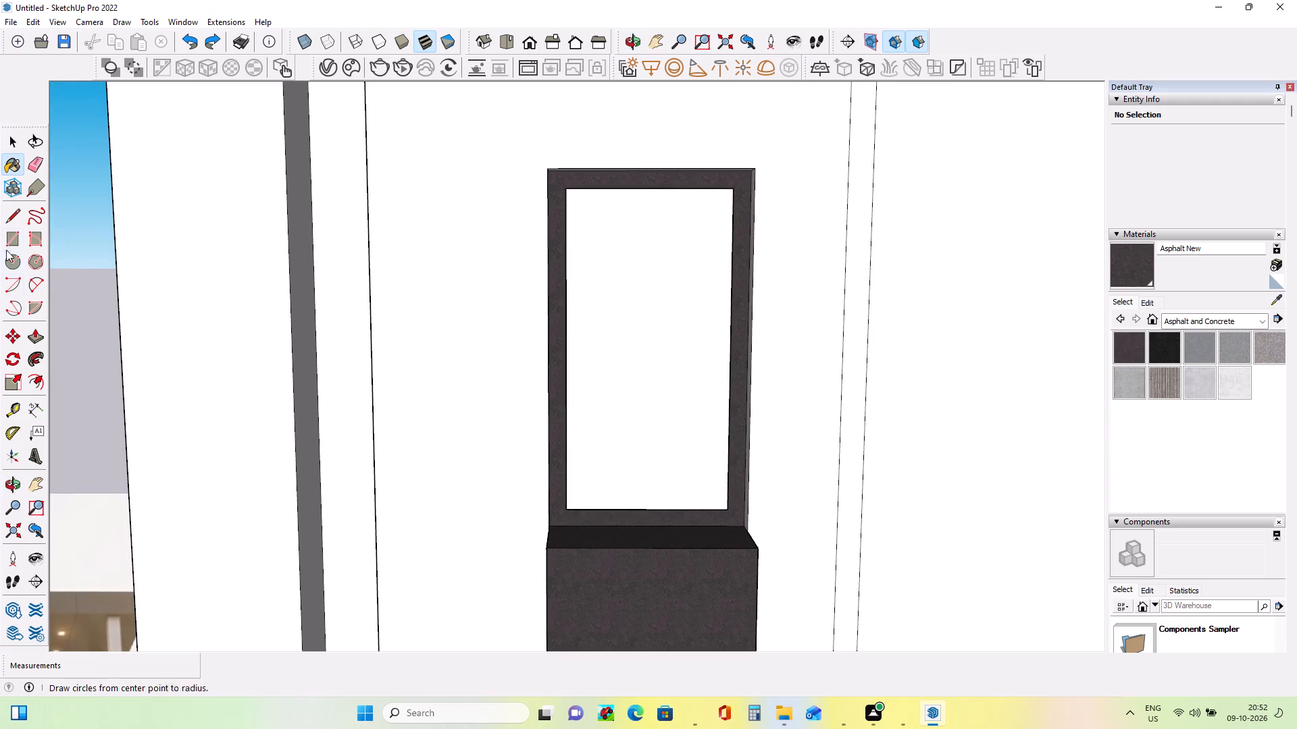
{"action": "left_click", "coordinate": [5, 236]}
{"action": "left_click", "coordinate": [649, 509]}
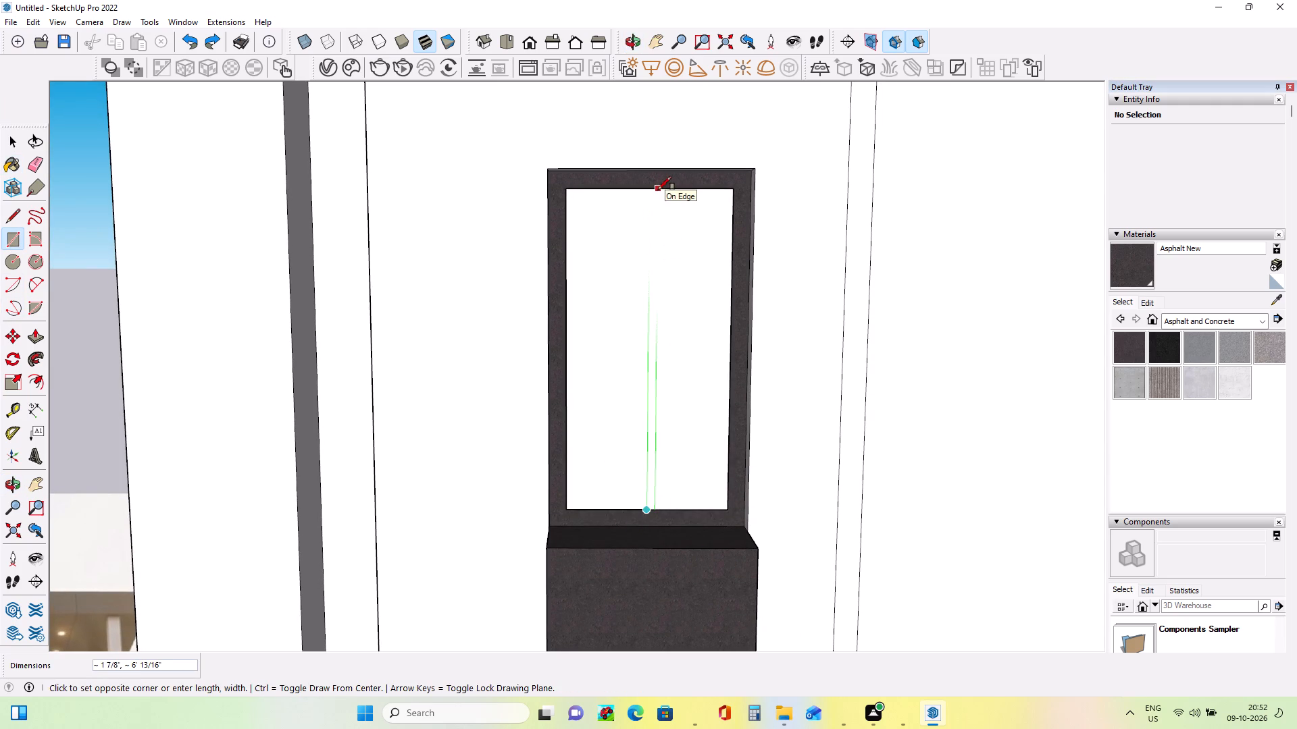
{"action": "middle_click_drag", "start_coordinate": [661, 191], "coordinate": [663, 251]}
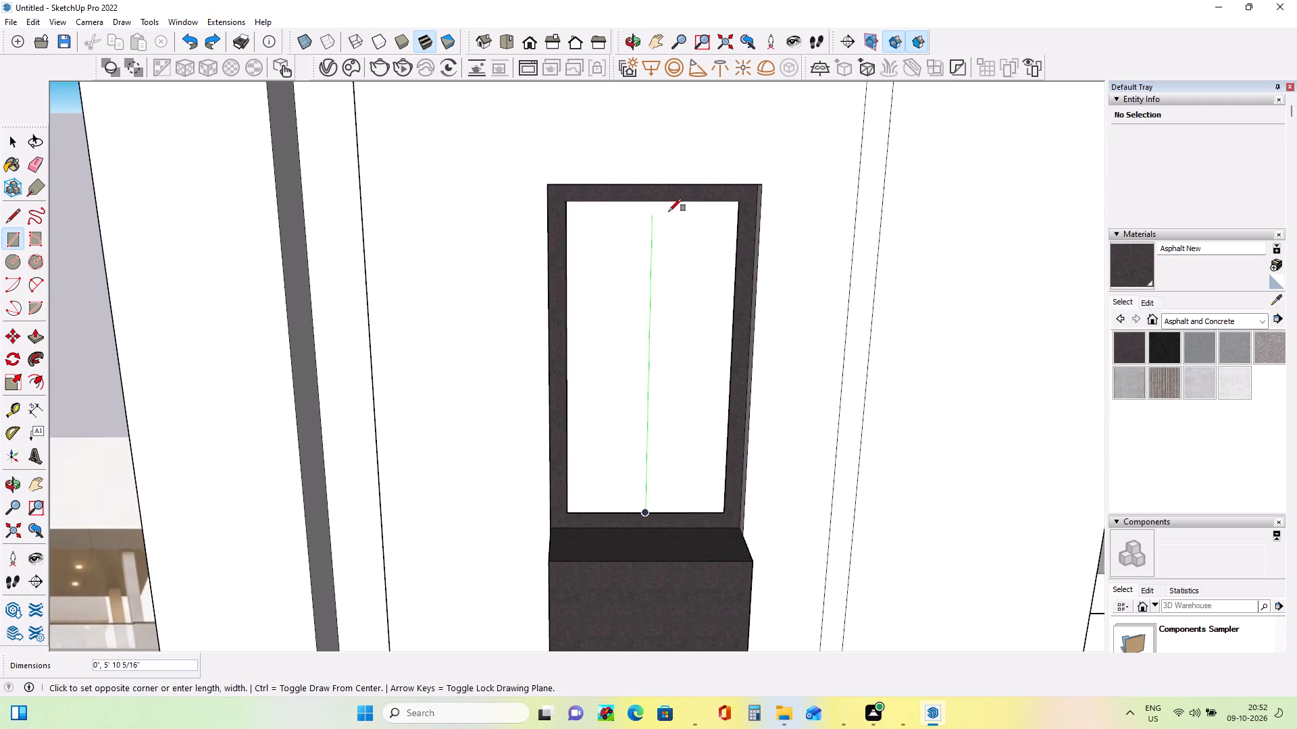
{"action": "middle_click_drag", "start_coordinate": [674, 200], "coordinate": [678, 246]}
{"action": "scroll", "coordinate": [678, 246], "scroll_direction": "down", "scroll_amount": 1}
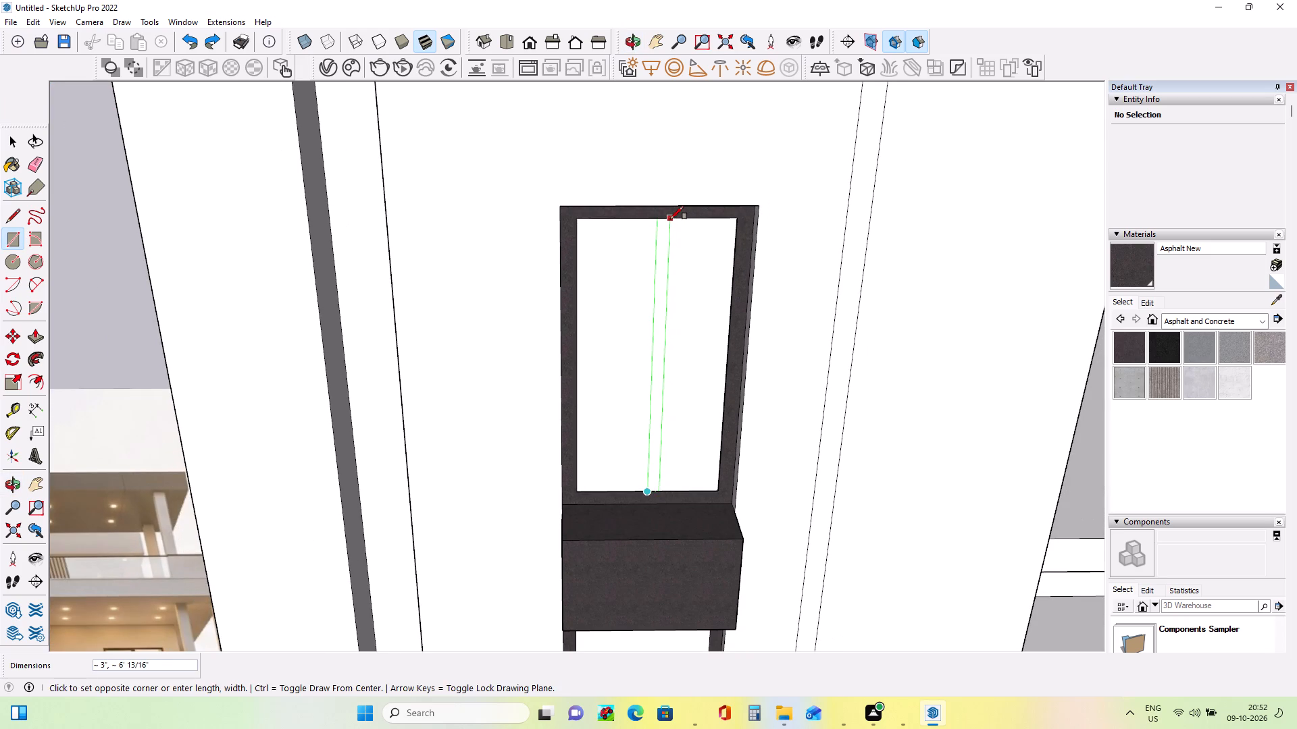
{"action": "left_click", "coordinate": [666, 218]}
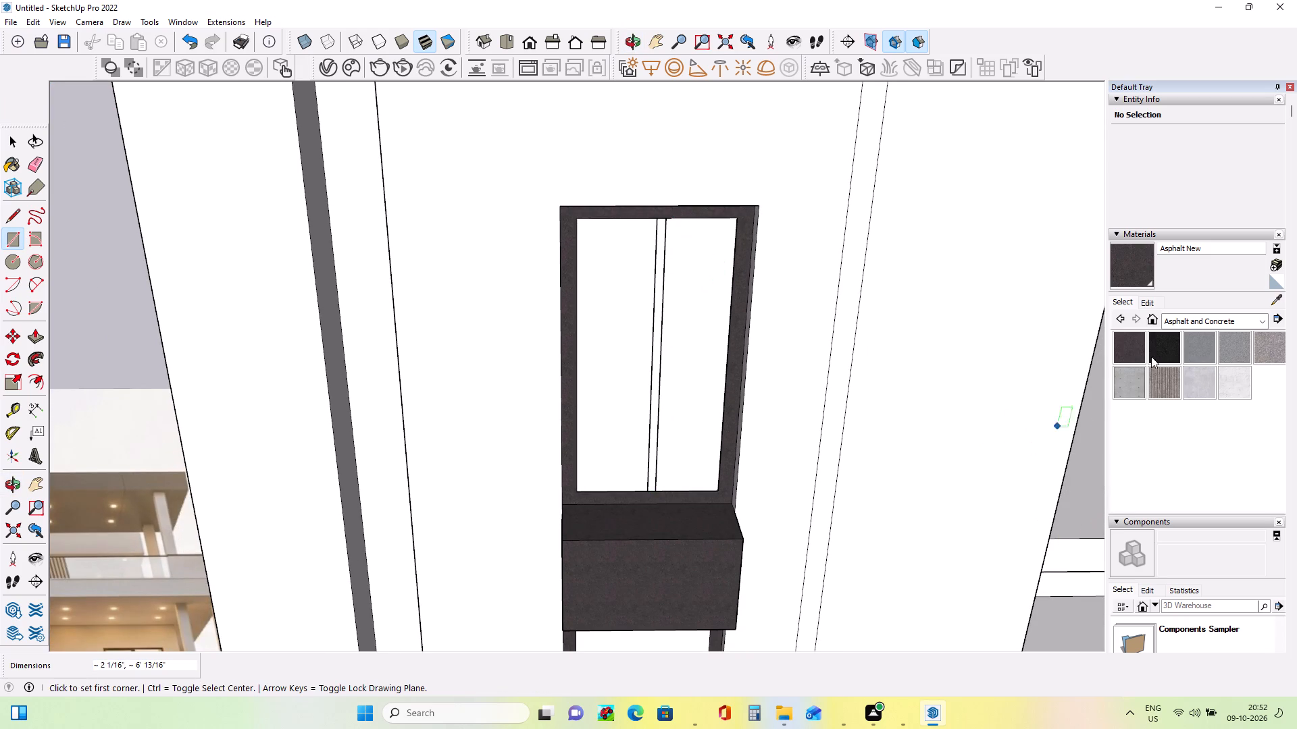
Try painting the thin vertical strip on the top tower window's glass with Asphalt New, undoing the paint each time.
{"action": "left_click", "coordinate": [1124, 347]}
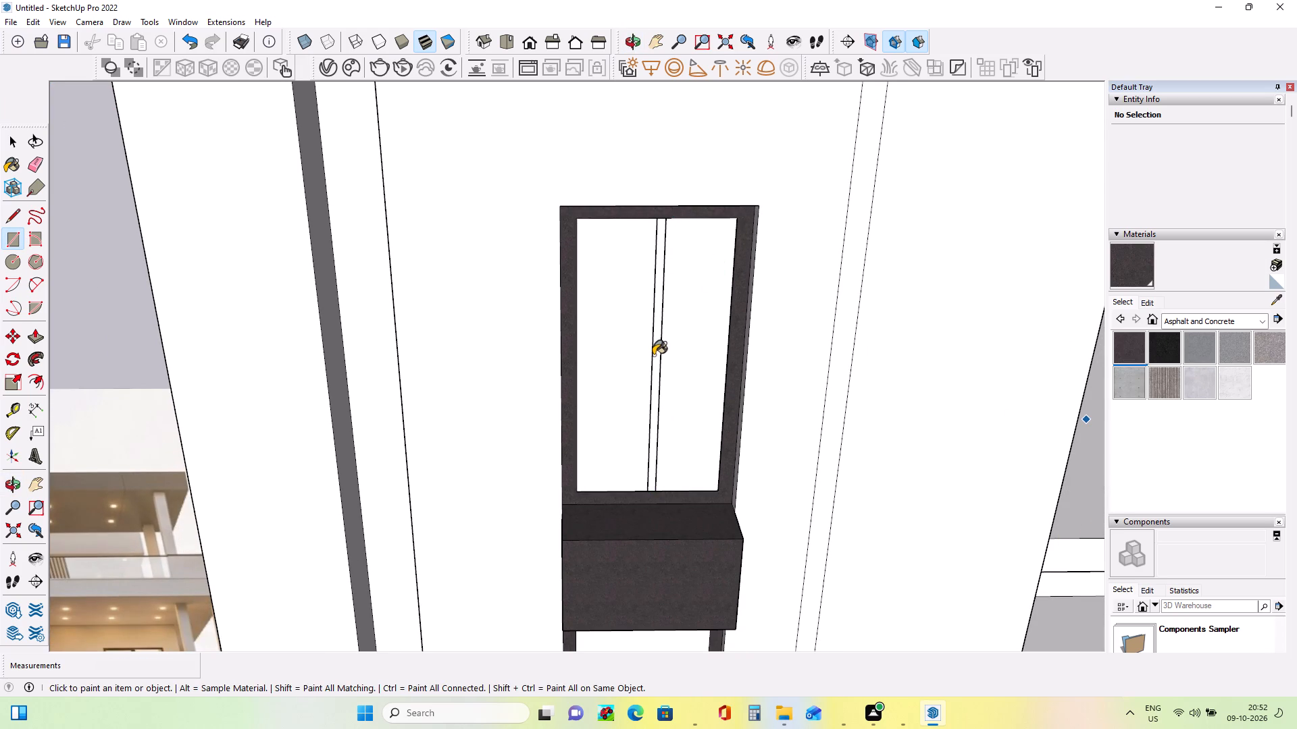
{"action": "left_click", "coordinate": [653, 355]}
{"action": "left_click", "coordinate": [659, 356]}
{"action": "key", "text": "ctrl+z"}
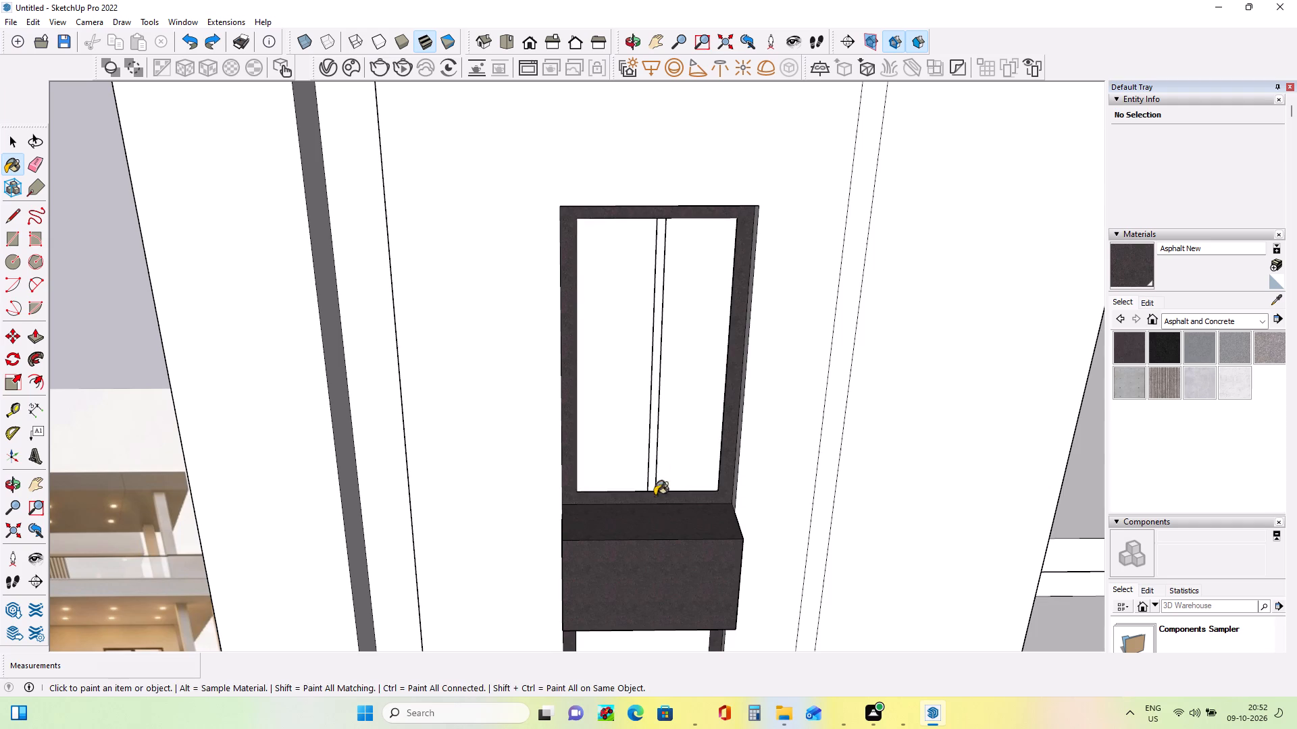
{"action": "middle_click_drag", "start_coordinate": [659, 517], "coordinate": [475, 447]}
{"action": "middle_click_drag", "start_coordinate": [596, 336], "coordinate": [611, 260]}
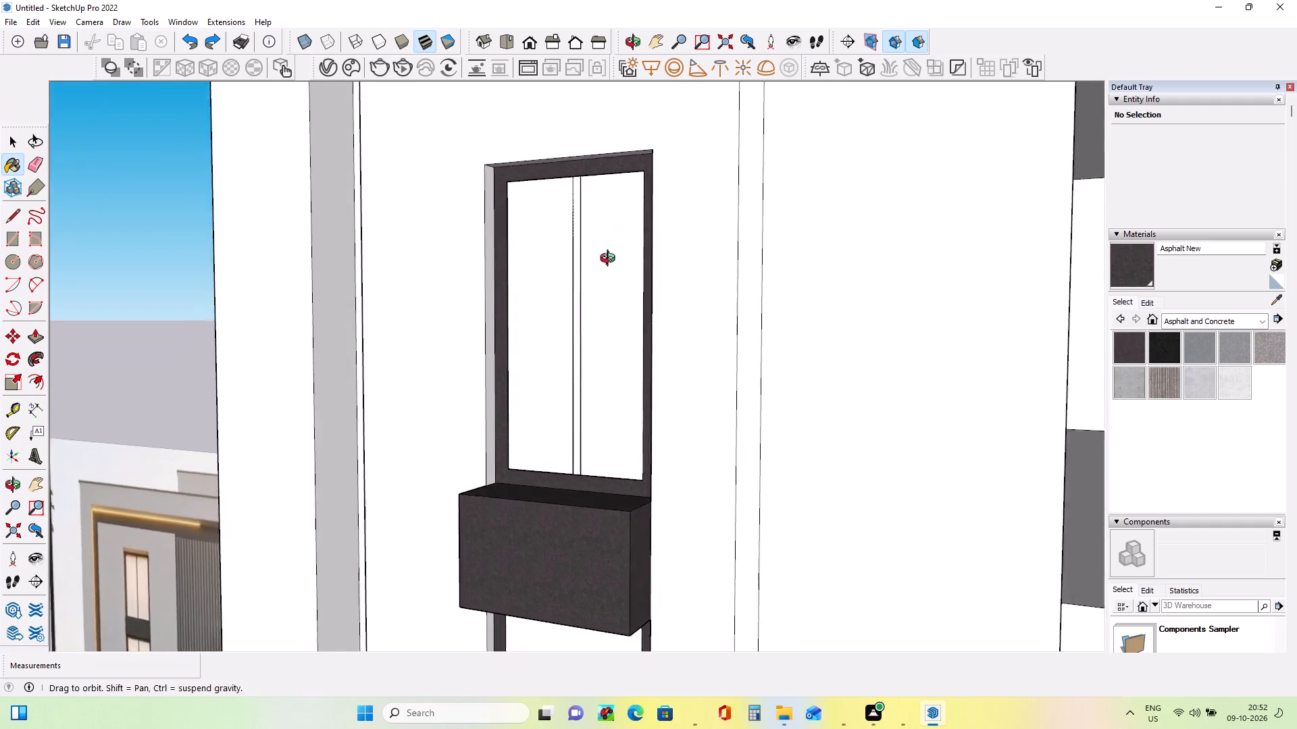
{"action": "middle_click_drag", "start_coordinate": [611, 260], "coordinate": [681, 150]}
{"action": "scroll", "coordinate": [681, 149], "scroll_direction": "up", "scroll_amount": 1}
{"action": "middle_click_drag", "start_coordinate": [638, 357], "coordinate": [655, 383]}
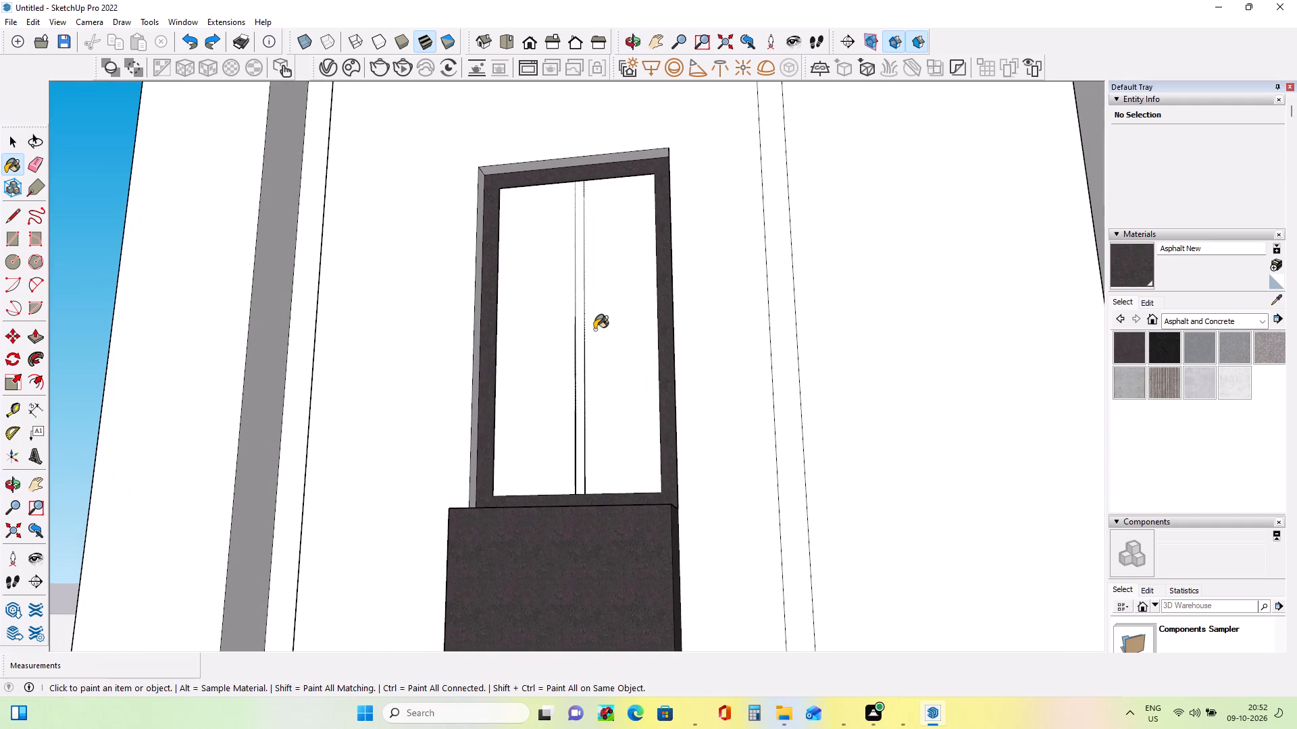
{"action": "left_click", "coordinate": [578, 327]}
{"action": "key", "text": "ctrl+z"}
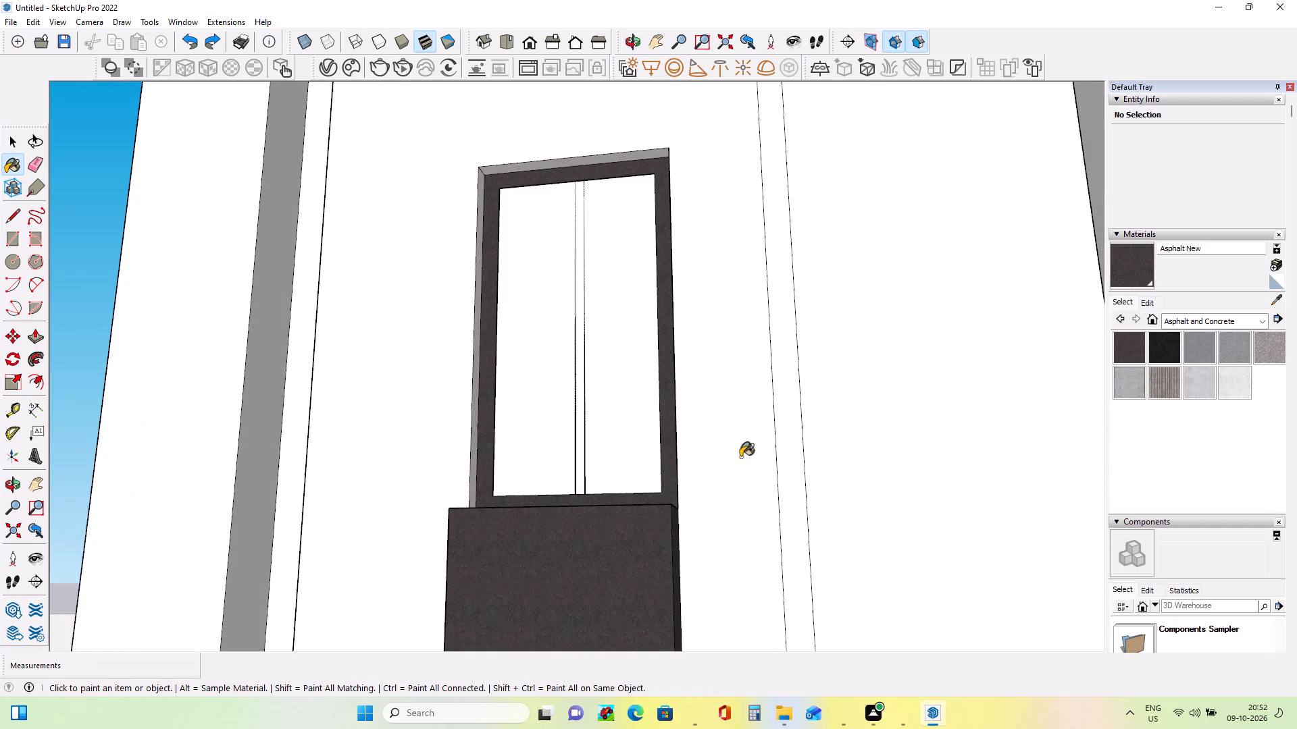
Undo the vertical strip, the dark paint on the panel tops, and the preceding depth edit of the top tower window's frame.
{"action": "middle_click_drag", "start_coordinate": [745, 479], "coordinate": [800, 658]}
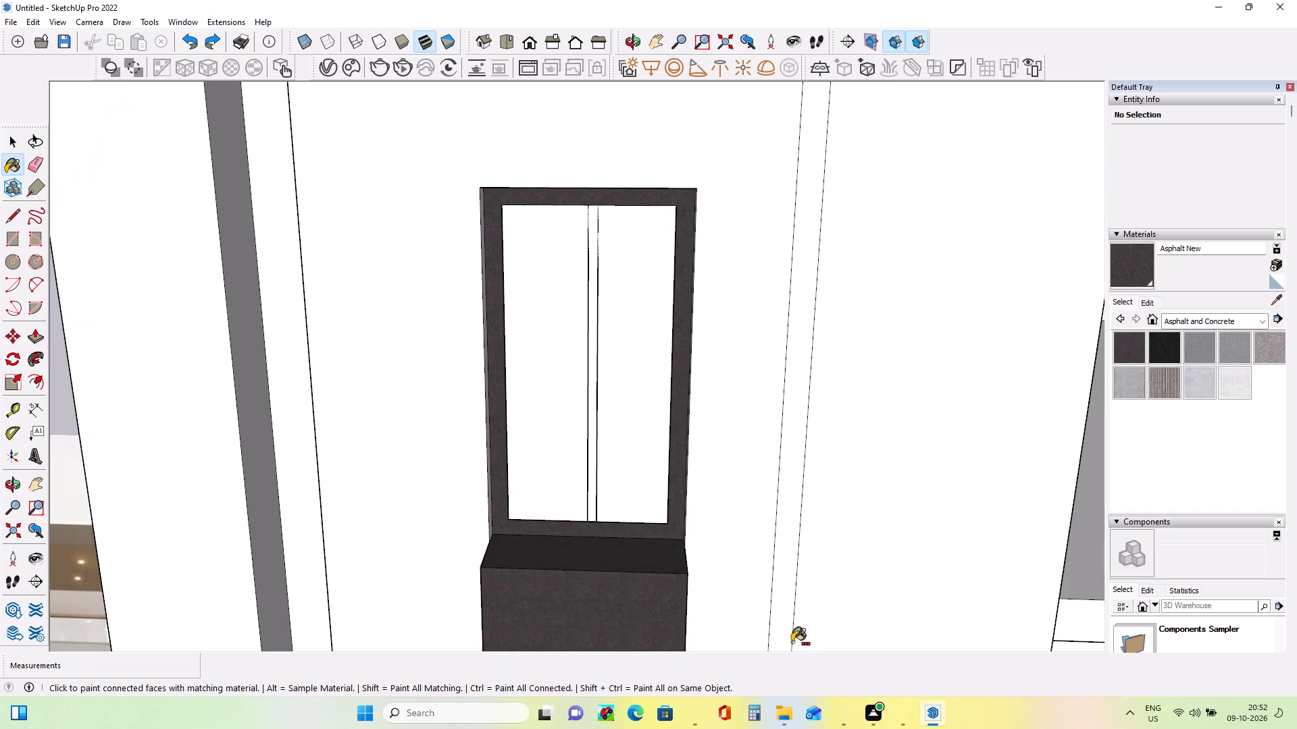
{"action": "key", "text": "ctrl+z"}
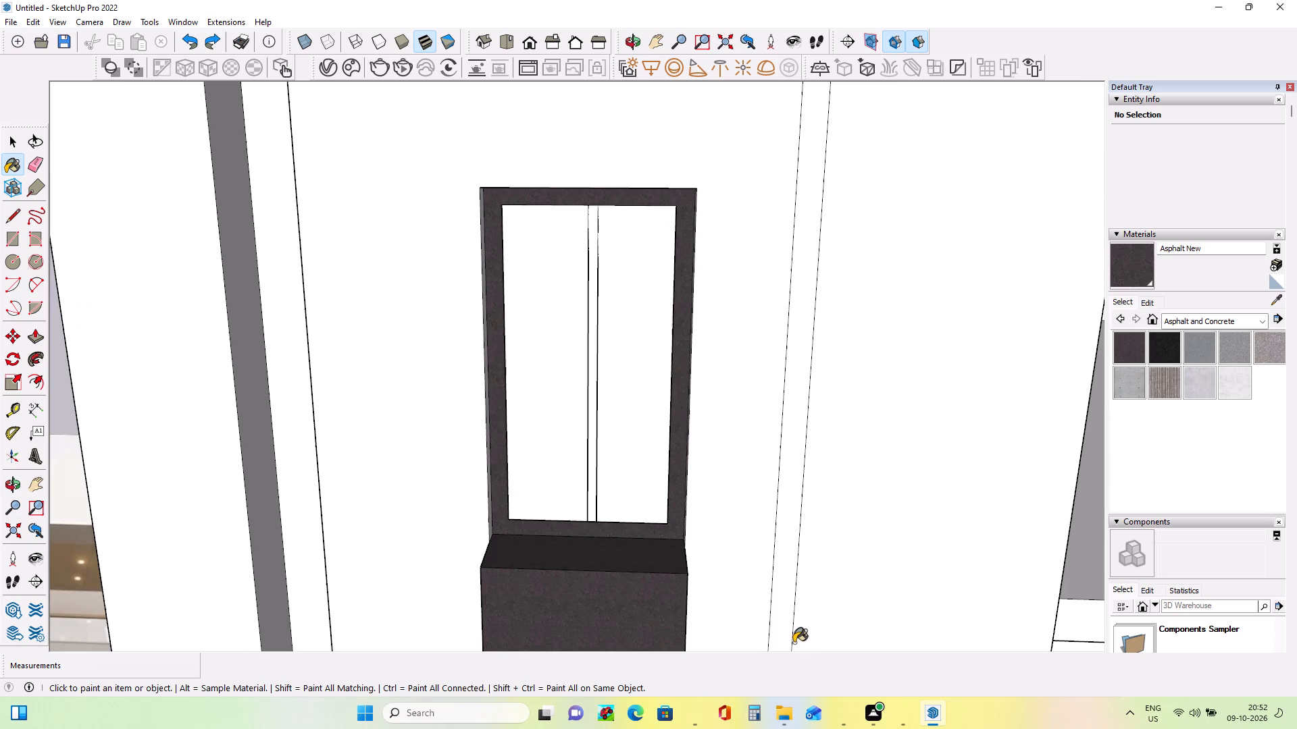
{"action": "key", "text": "ctrl+z"}
{"action": "key", "text": "ctrl+z"}
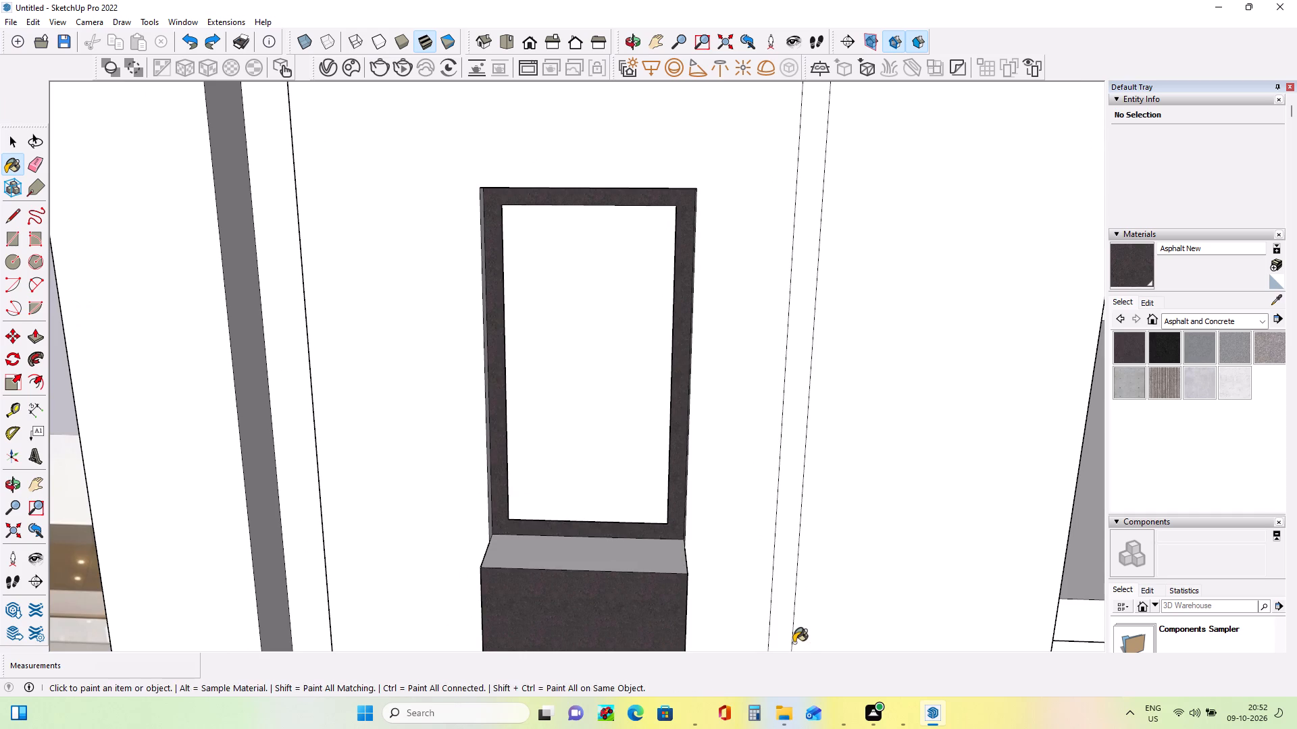
{"action": "key", "text": "ctrl+z"}
{"action": "key", "text": "ctrl+z"}
{"action": "key", "text": "ctrl+z"}
{"action": "key", "text": "ctrl+z"}
{"action": "key", "text": "ctrl+z"}
{"action": "key", "text": "ctrl+z"}
{"action": "key", "text": "ctrl+z"}
{"action": "key", "text": "ctrl+z"}
{"action": "scroll", "coordinate": [759, 621], "scroll_direction": "down", "scroll_amount": 4, "text": "ctrl"}
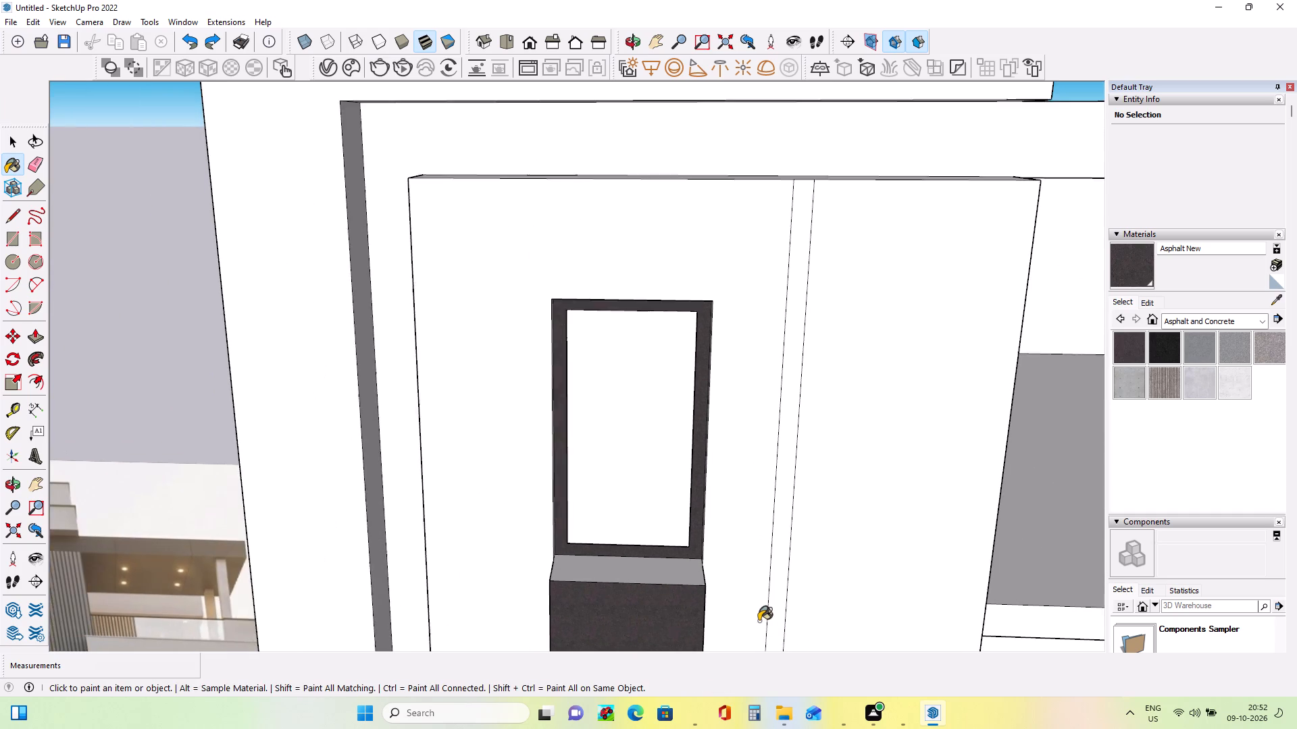
{"action": "key", "text": "ctrl+z"}
{"action": "key", "text": "ctrl+z"}
{"action": "key", "text": "ctrl+z"}
{"action": "key", "text": "ctrl+z"}
{"action": "key", "text": "ctrl+z"}
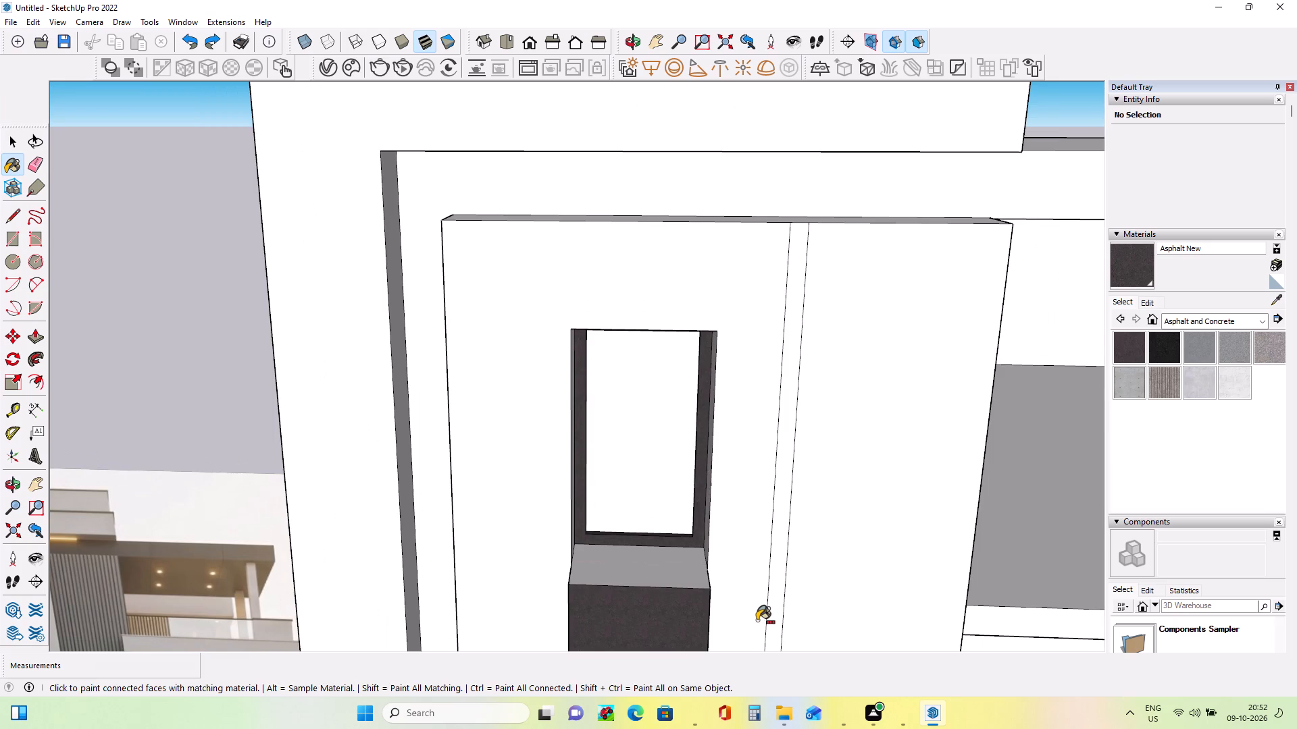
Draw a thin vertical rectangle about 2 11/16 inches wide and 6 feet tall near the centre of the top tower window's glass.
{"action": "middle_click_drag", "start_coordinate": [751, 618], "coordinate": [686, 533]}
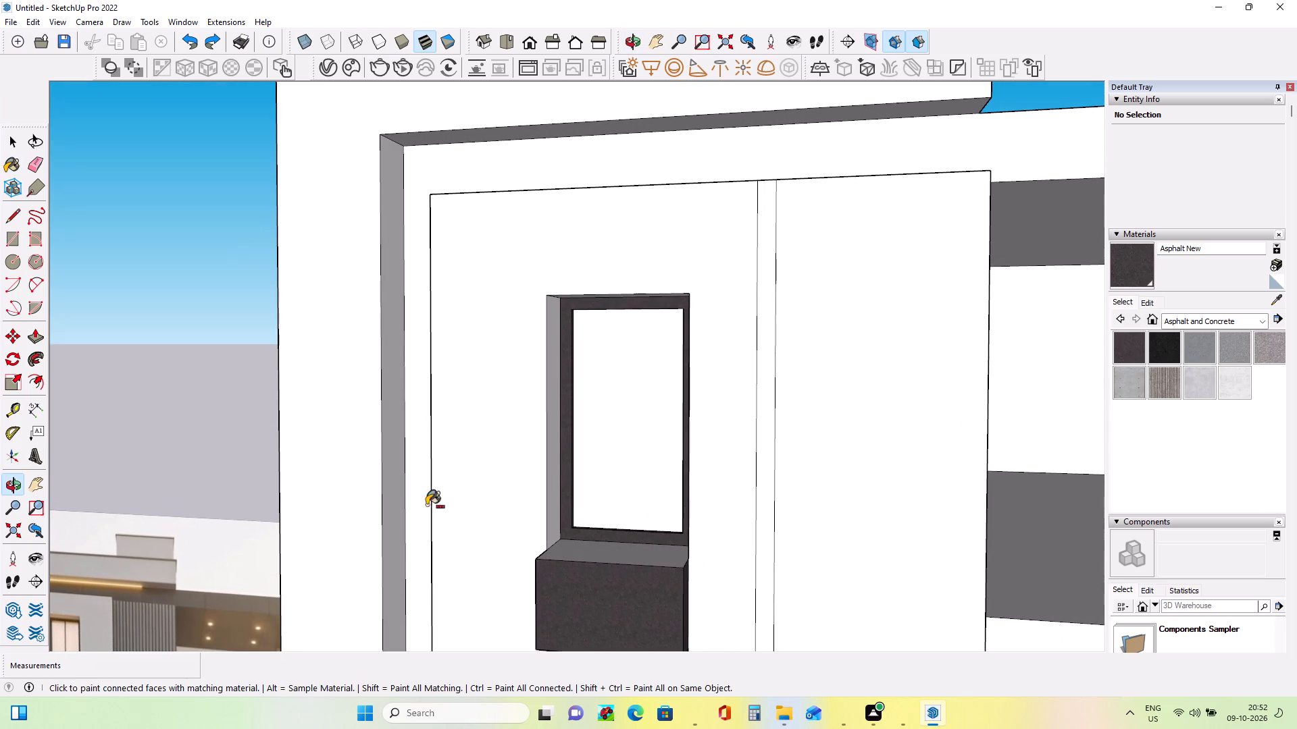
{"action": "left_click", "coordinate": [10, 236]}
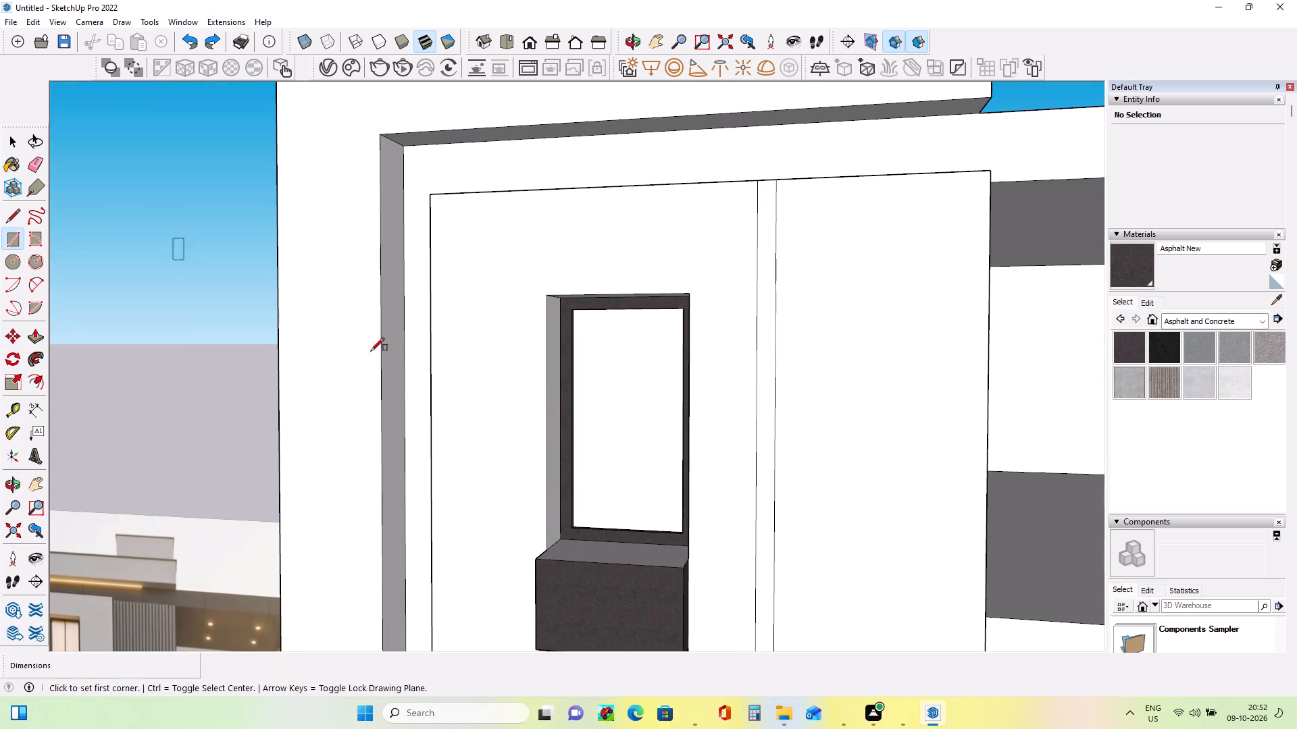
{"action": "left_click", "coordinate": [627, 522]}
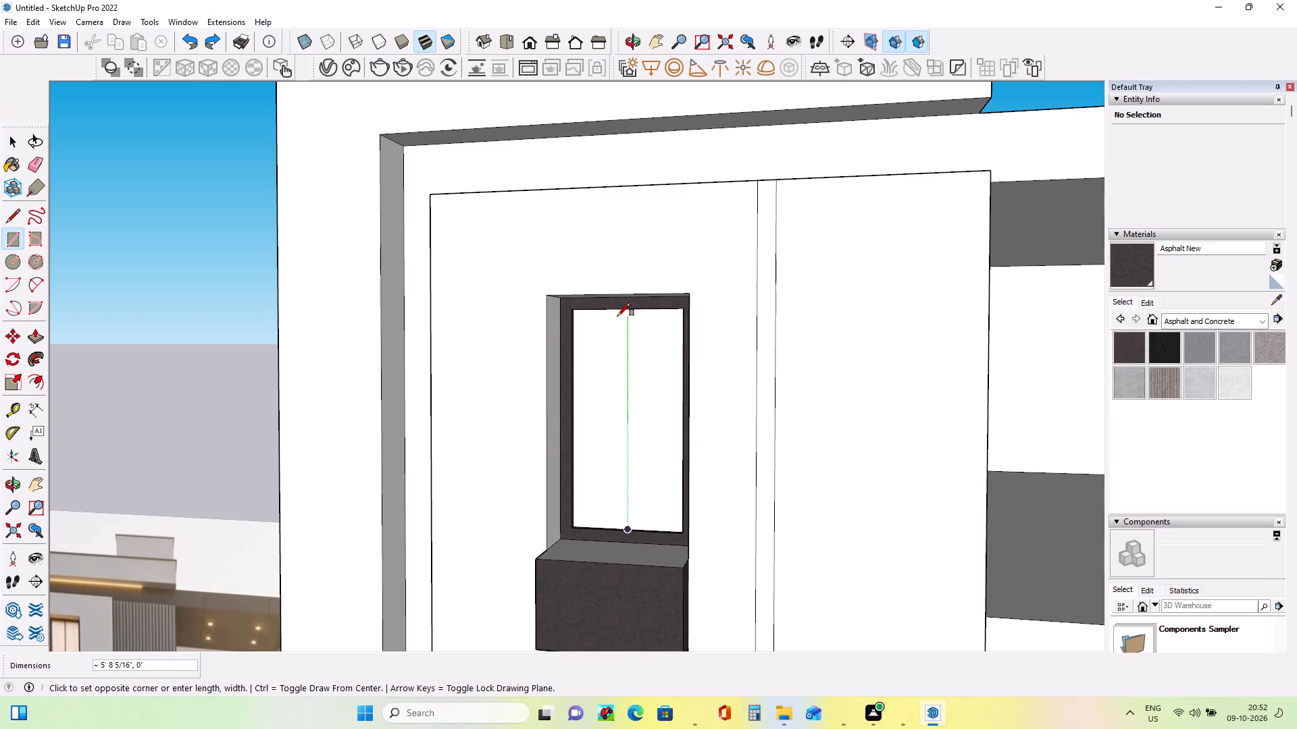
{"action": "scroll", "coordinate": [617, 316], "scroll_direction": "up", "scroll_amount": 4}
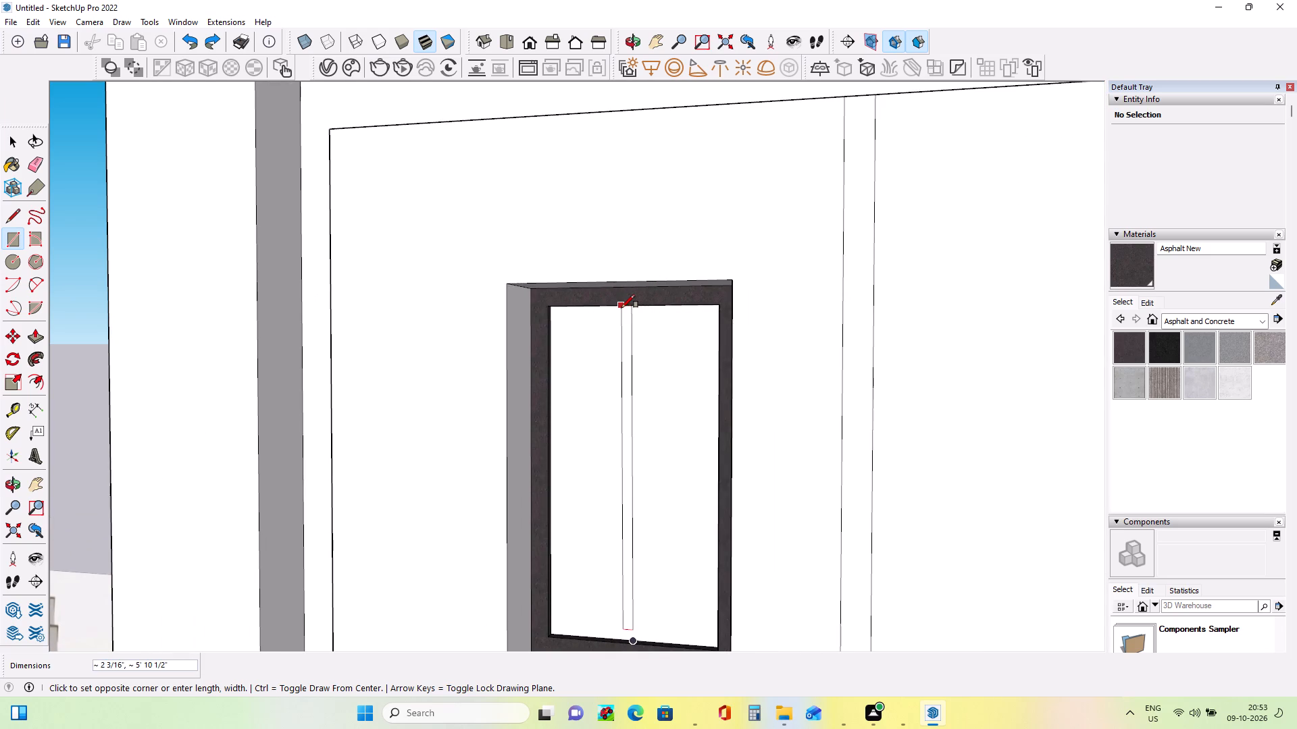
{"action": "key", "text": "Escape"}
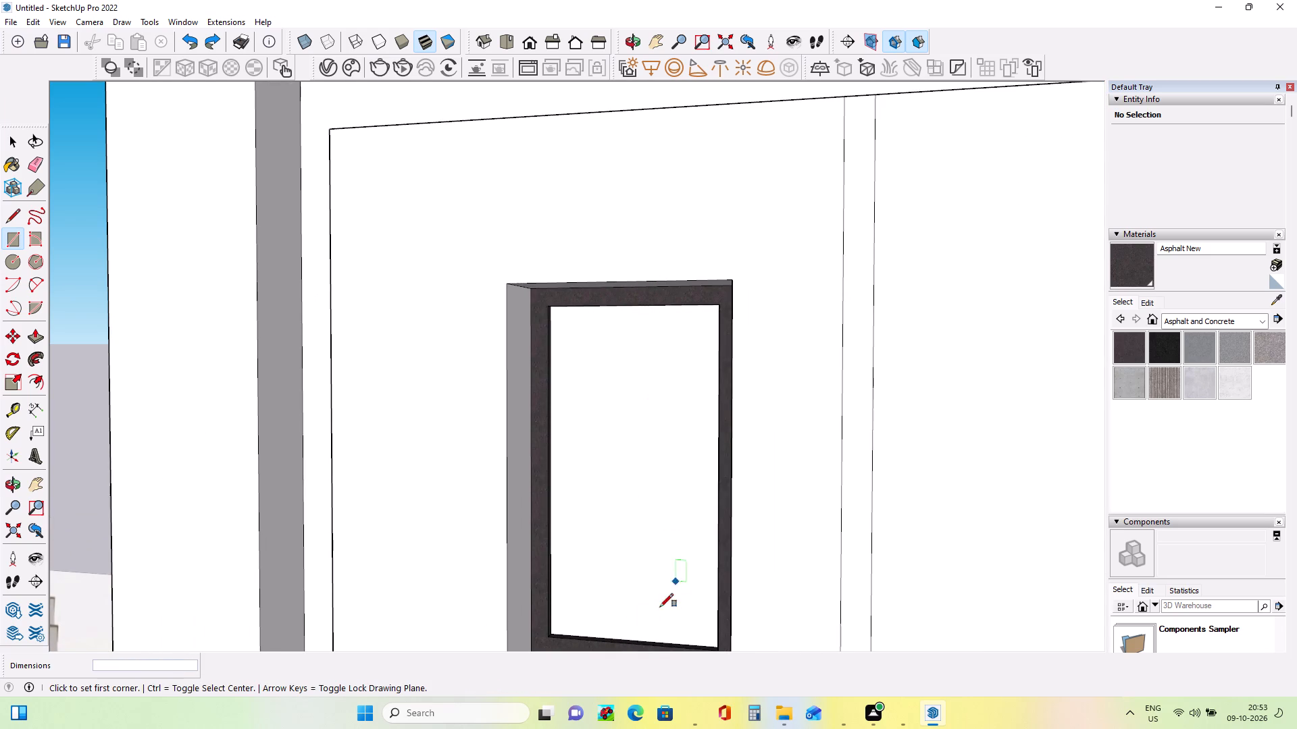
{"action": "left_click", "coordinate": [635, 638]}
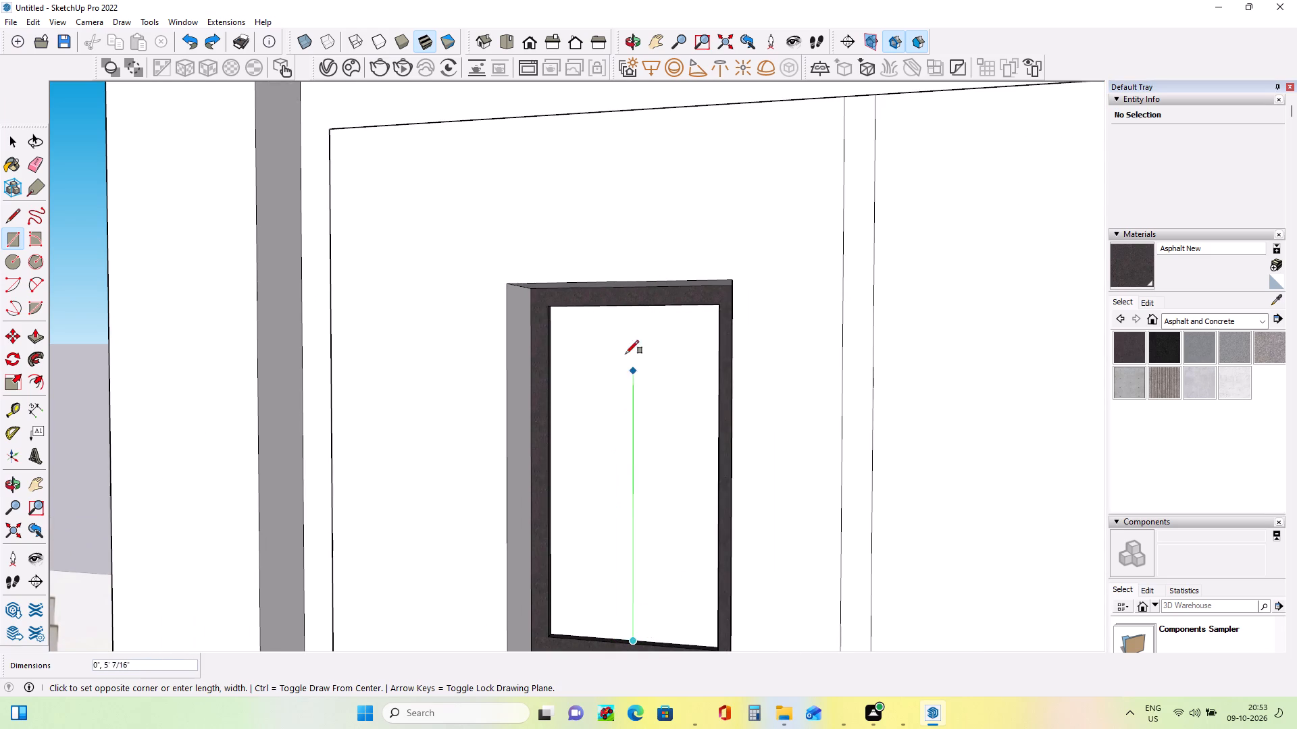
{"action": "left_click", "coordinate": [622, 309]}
Undo the new vertical strip and the preceding depth edits of the top tower window's glass and frame.
{"action": "middle_click_drag", "start_coordinate": [652, 452], "coordinate": [689, 466]}
{"action": "scroll", "coordinate": [686, 466], "scroll_direction": "down", "scroll_amount": 7}
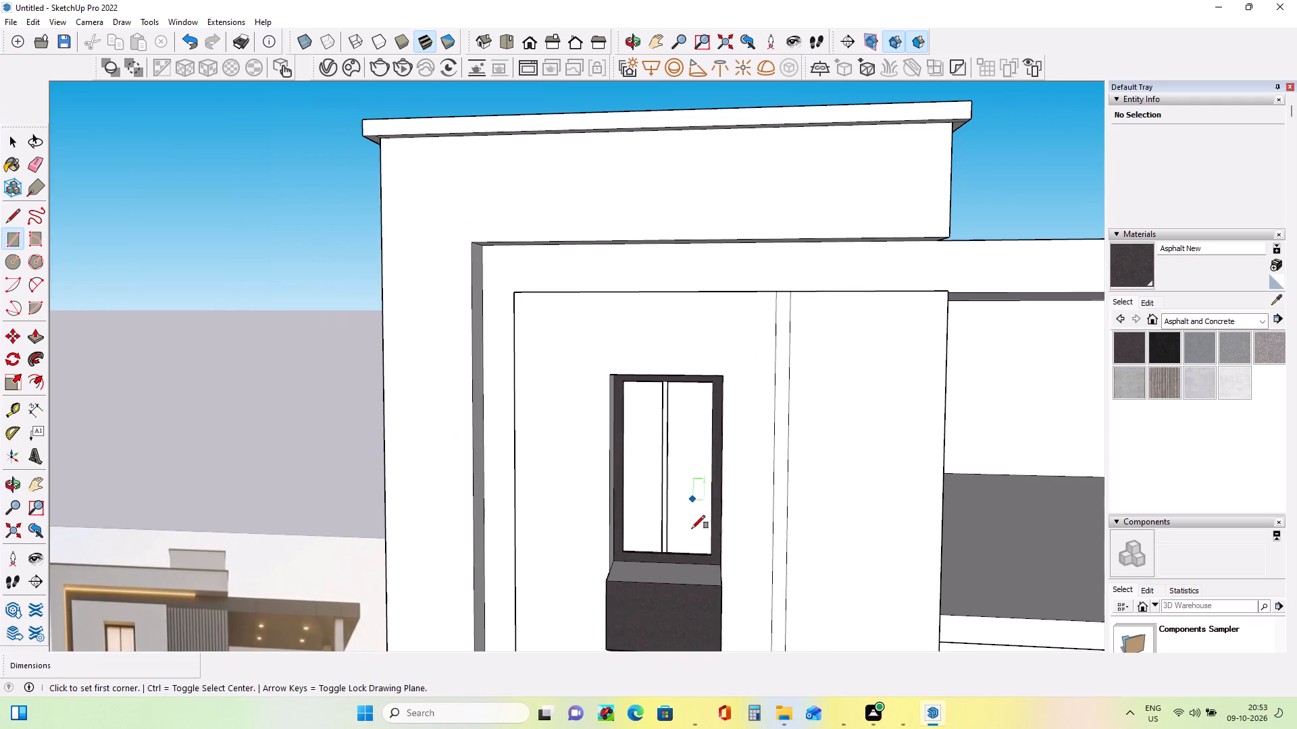
{"action": "middle_click_drag", "start_coordinate": [691, 535], "coordinate": [713, 593]}
{"action": "scroll", "coordinate": [663, 585], "scroll_direction": "up", "scroll_amount": 7}
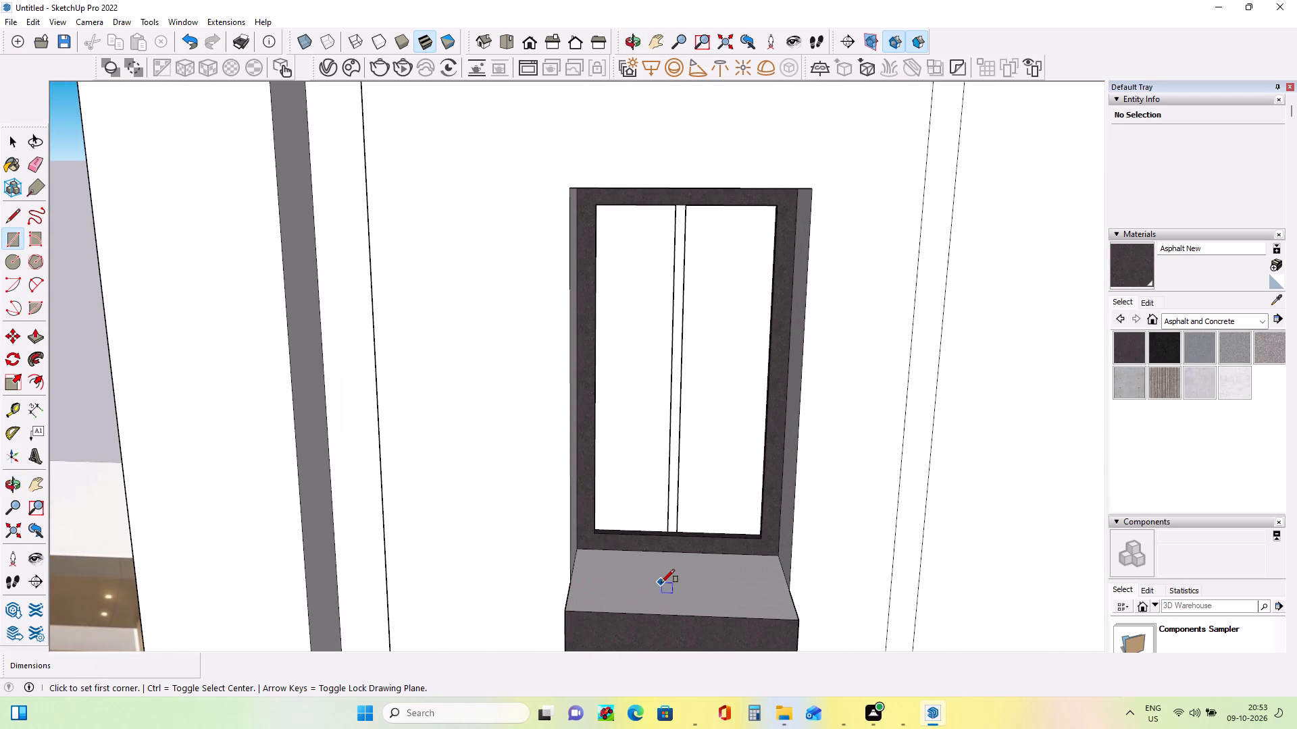
{"action": "key", "text": "ctrl+z"}
{"action": "key", "text": "ctrl+z"}
{"action": "key", "text": "ctrl+z"}
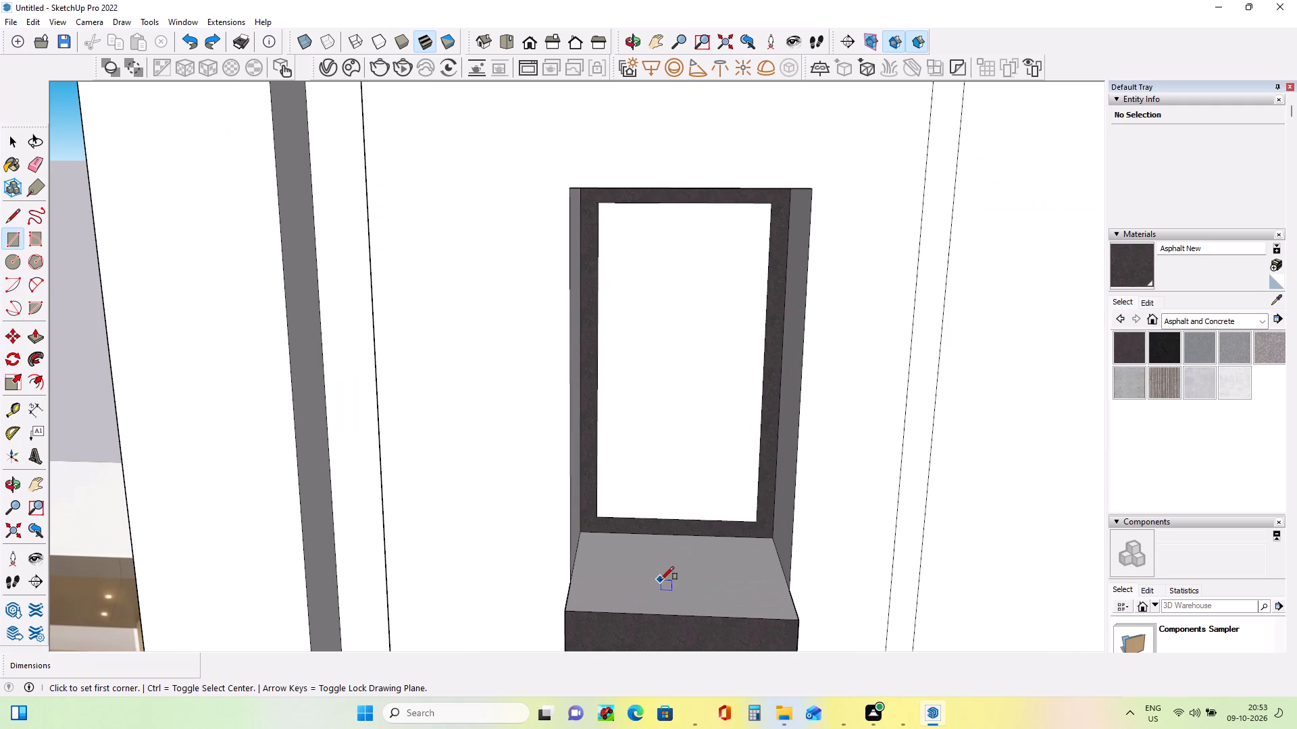
{"action": "key", "text": "ctrl+z"}
{"action": "key", "text": "ctrl+z"}
Draw a central mullion strip about 2 inches wide and 6 feet tall on the top tower window's glass and paint it Asphalt New.
{"action": "middle_click_drag", "start_coordinate": [660, 572], "coordinate": [657, 504]}
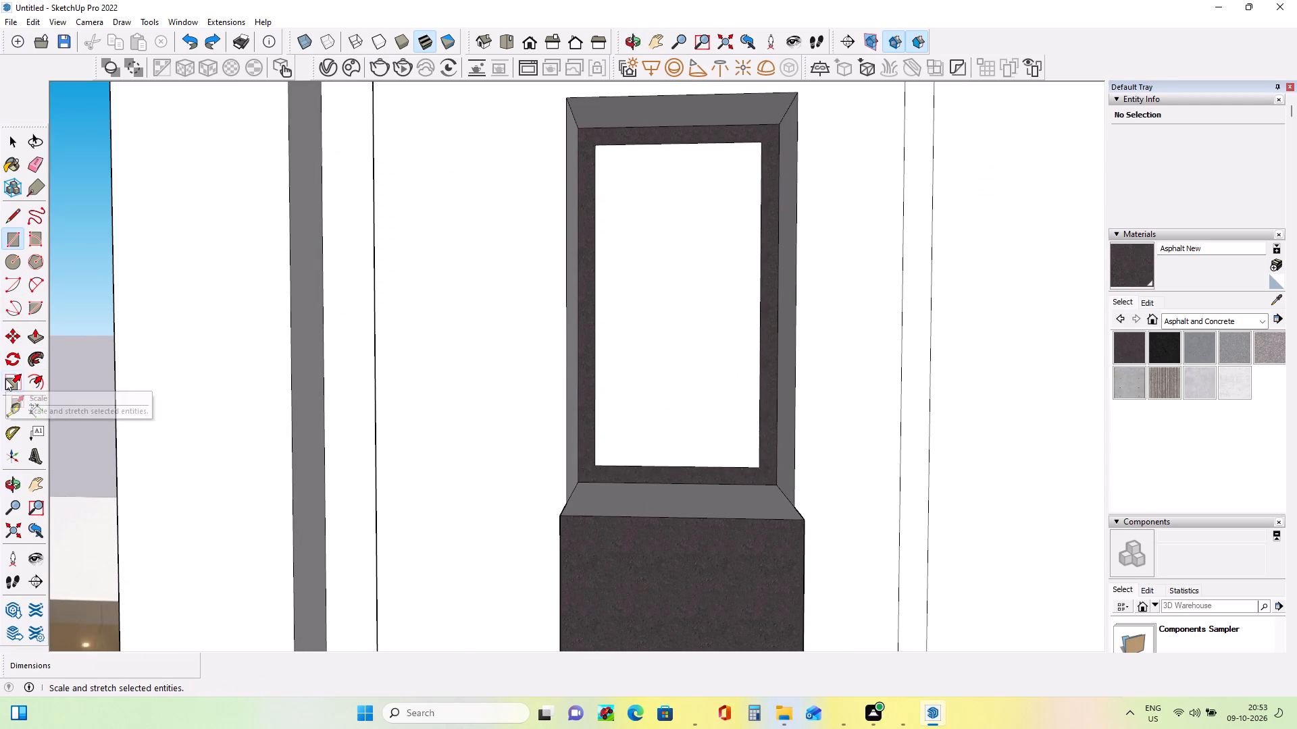
{"action": "left_click", "coordinate": [18, 244]}
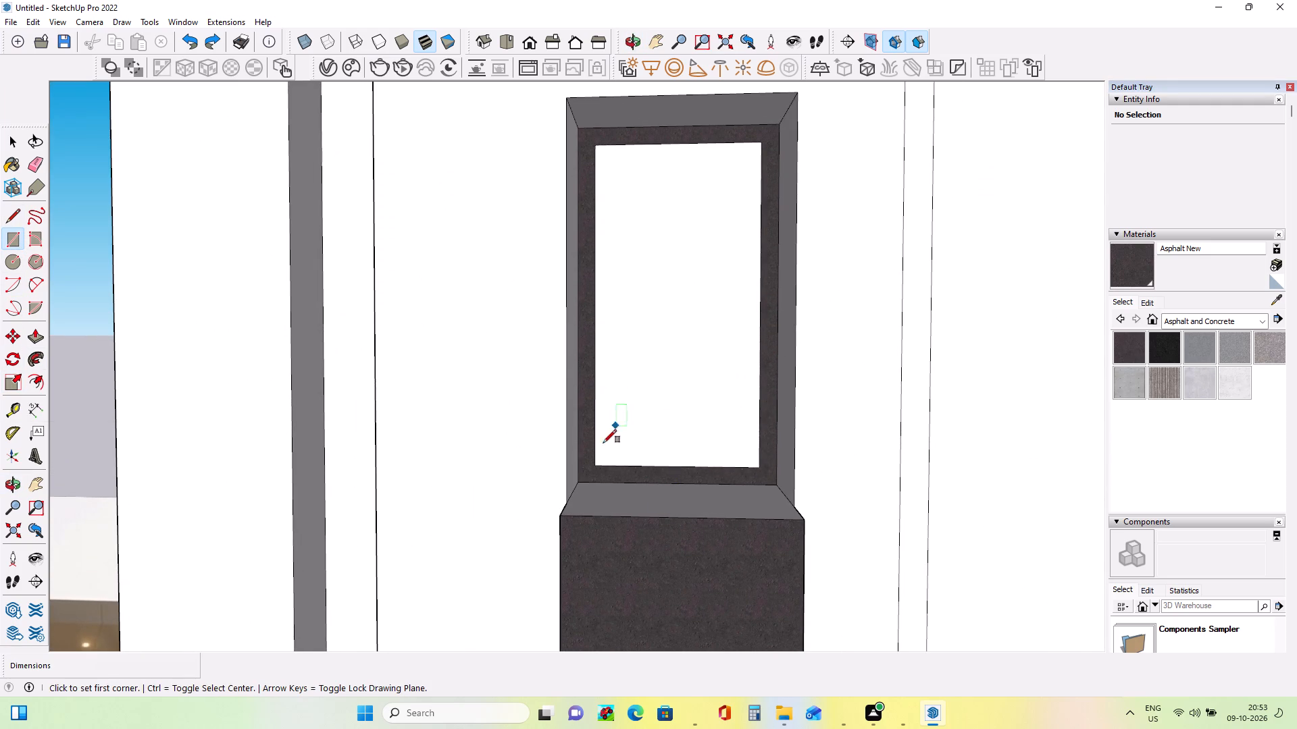
{"action": "left_click", "coordinate": [674, 470]}
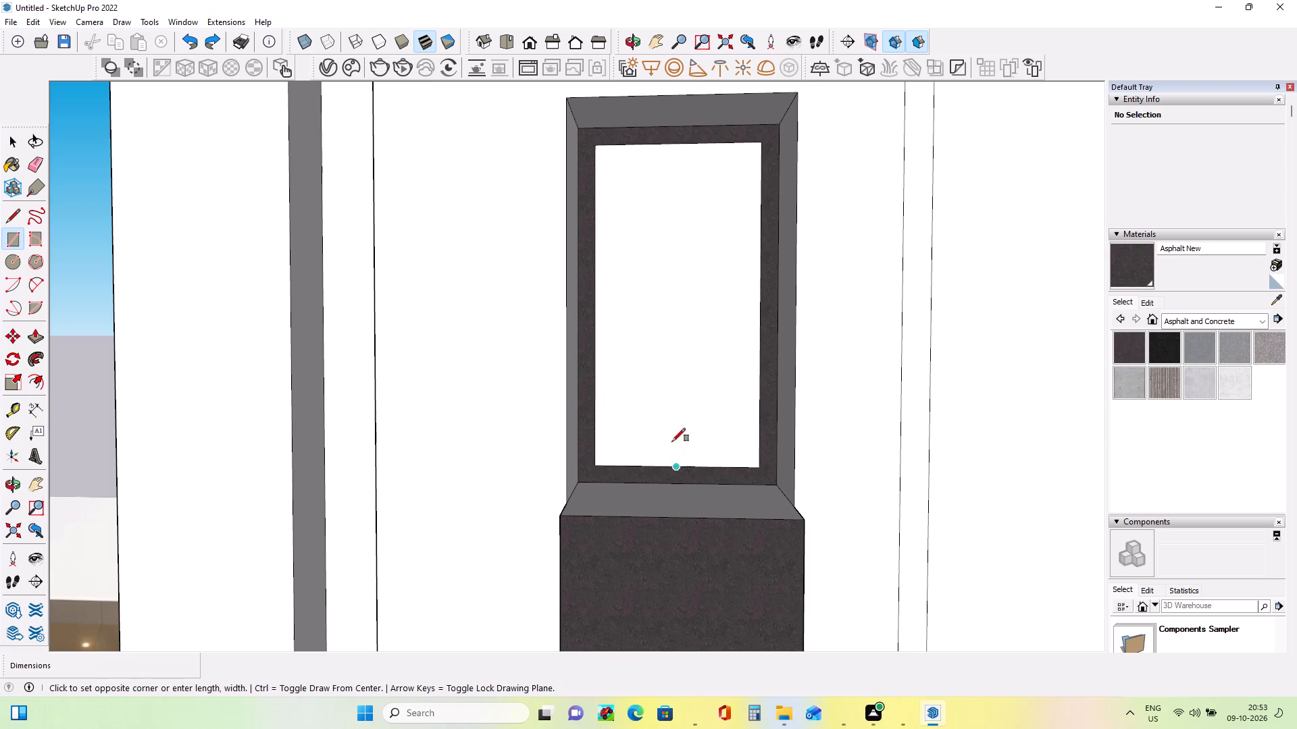
{"action": "left_click", "coordinate": [686, 146]}
{"action": "left_click", "coordinate": [1136, 352]}
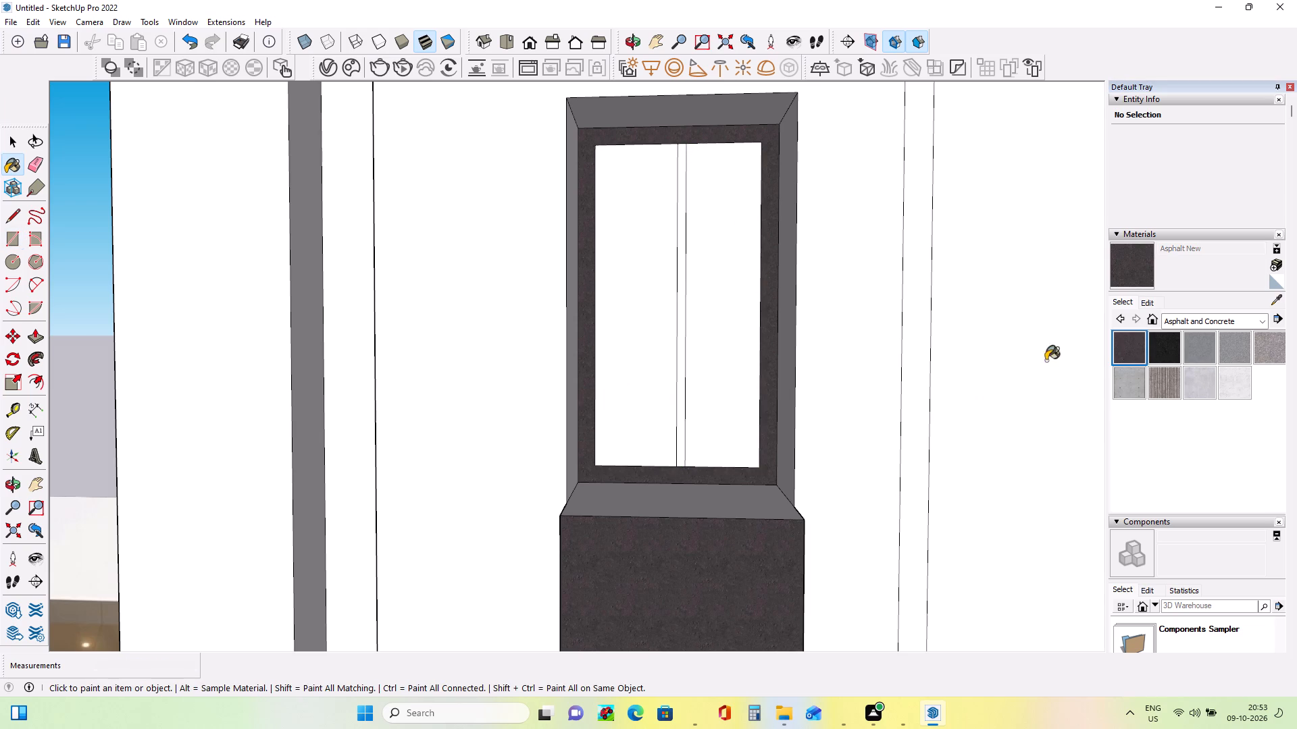
{"action": "left_click", "coordinate": [680, 388]}
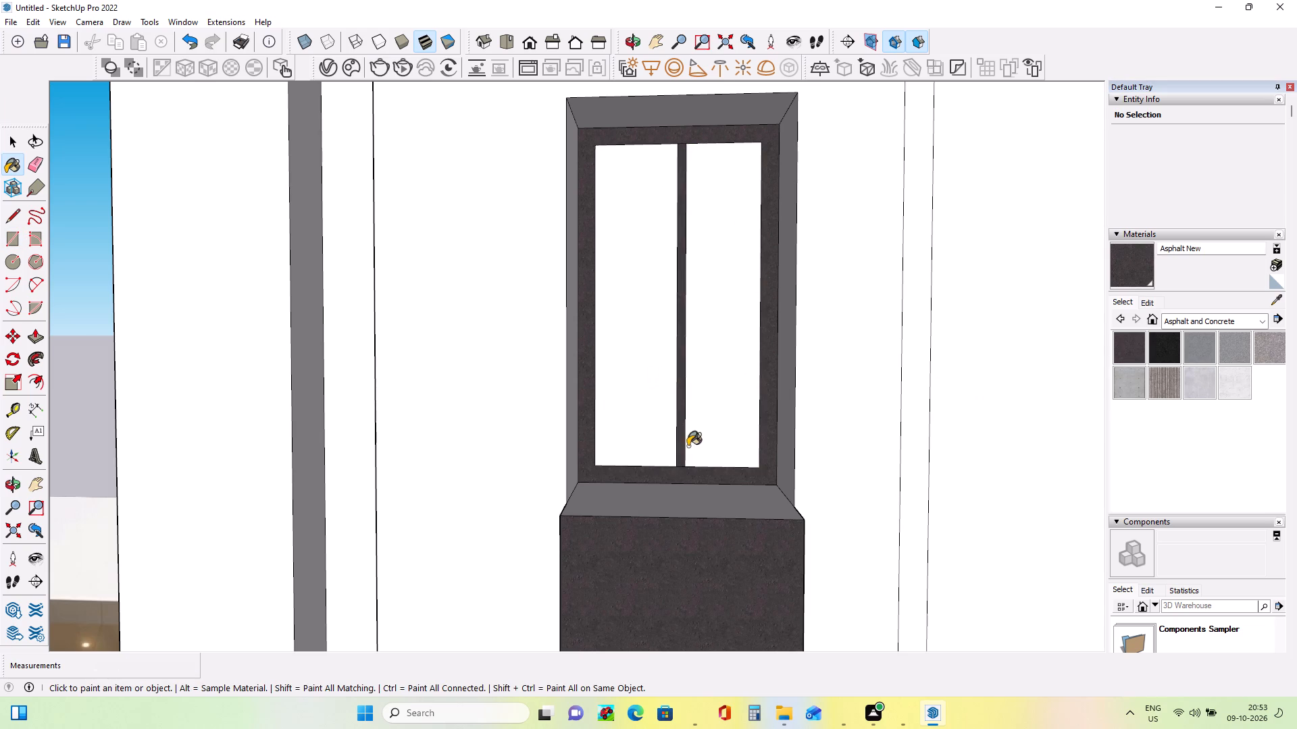
Examine the tower windows and the facade from several distances alongside the reference image.
{"action": "middle_click_drag", "start_coordinate": [709, 491], "coordinate": [718, 514]}
{"action": "scroll", "coordinate": [719, 516], "scroll_direction": "down", "scroll_amount": 14}
{"action": "scroll", "coordinate": [746, 617], "scroll_direction": "up", "scroll_amount": 1}
{"action": "middle_click_drag", "start_coordinate": [741, 610], "coordinate": [726, 580]}
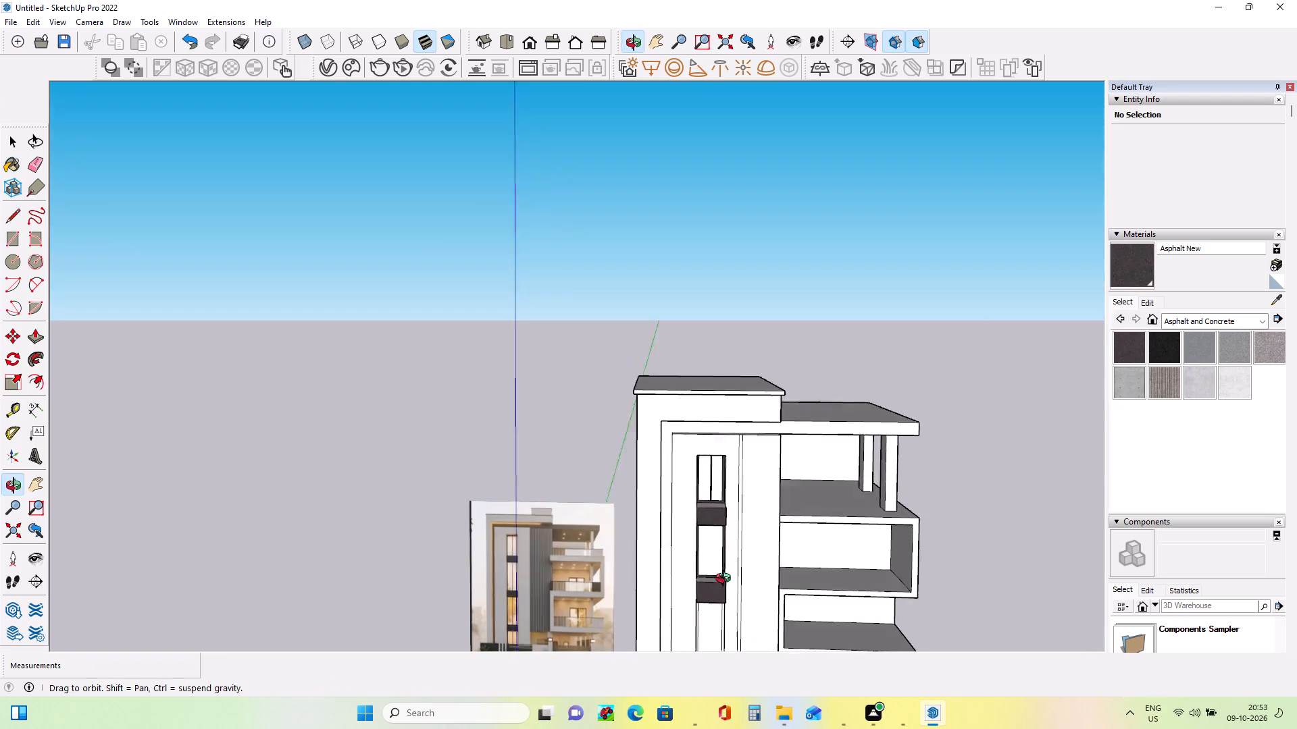
{"action": "middle_click_drag", "start_coordinate": [726, 580], "coordinate": [705, 518]}
{"action": "left_click", "coordinate": [42, 497]}
{"action": "left_click", "coordinate": [41, 485]}
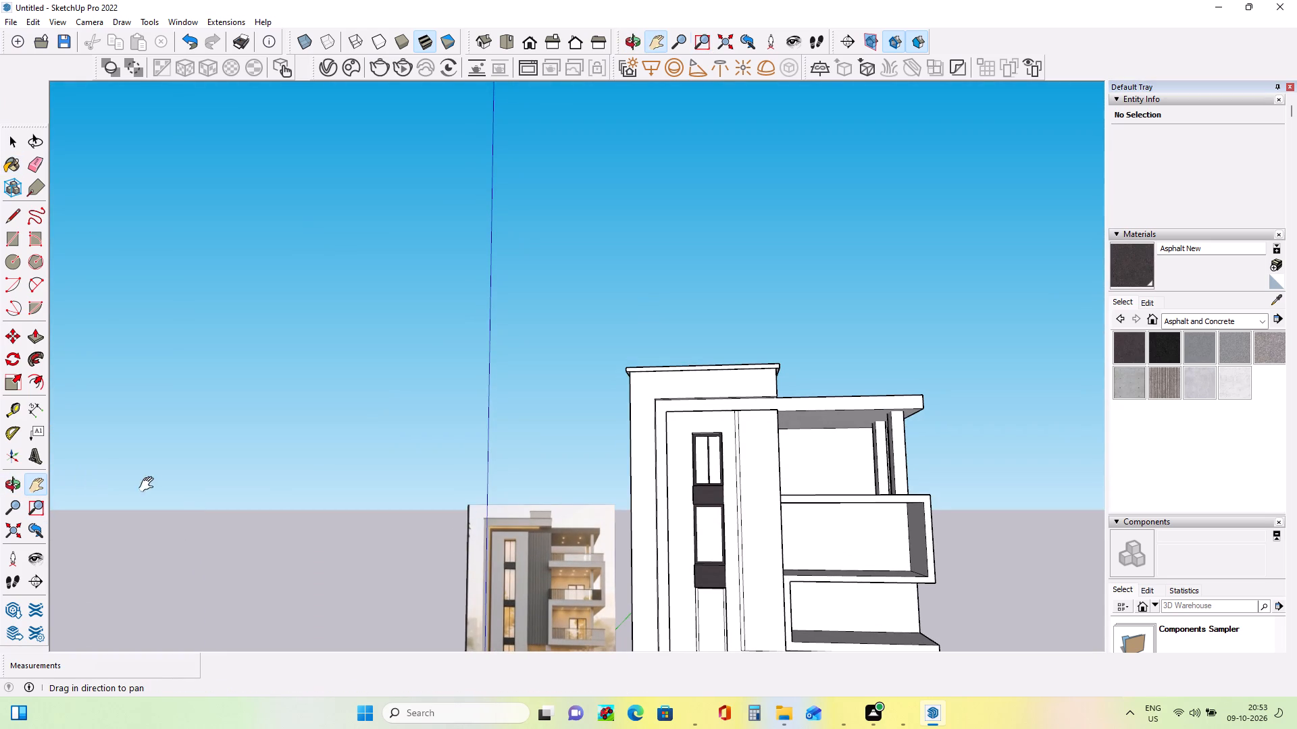
{"action": "left_click_drag", "start_coordinate": [726, 605], "coordinate": [671, 502]}
{"action": "scroll", "coordinate": [690, 472], "scroll_direction": "up", "scroll_amount": 2}
{"action": "scroll", "coordinate": [690, 472], "scroll_direction": "down", "scroll_amount": 1}
{"action": "scroll", "coordinate": [694, 497], "scroll_direction": "up", "scroll_amount": 6}
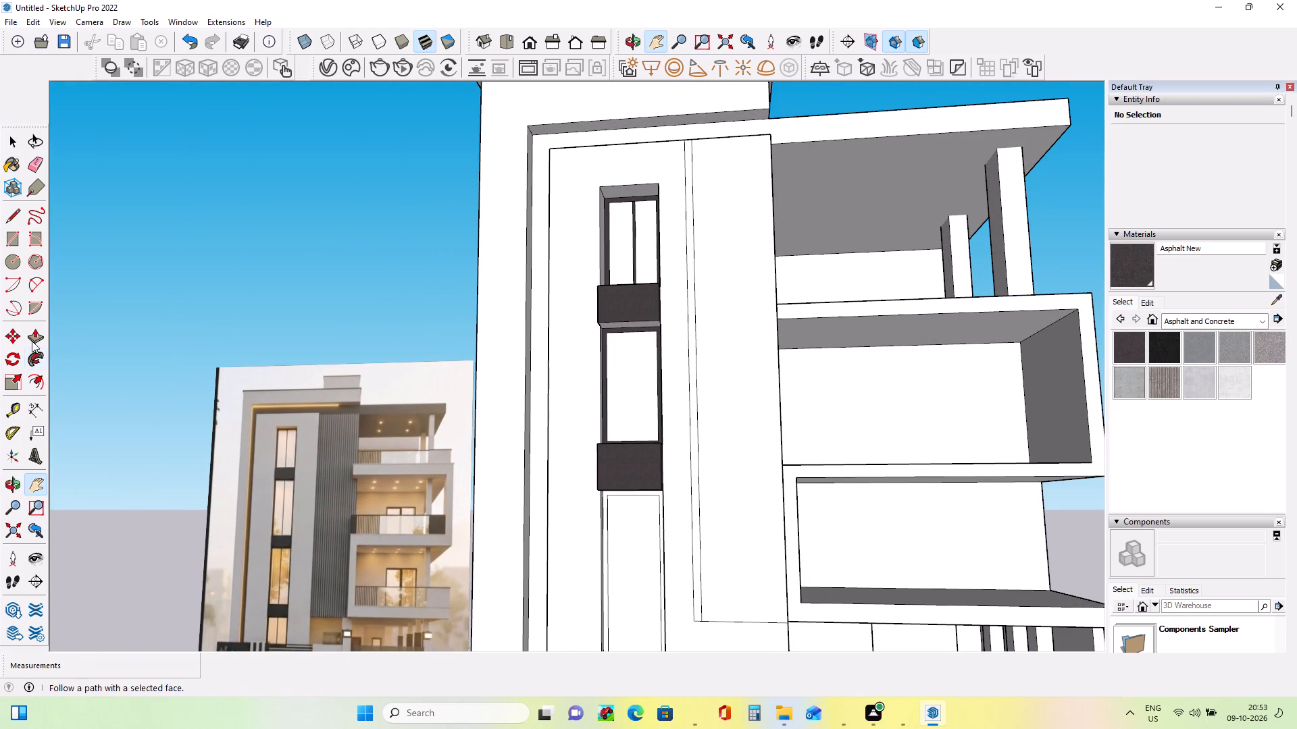
{"action": "left_click", "coordinate": [61, 337]}
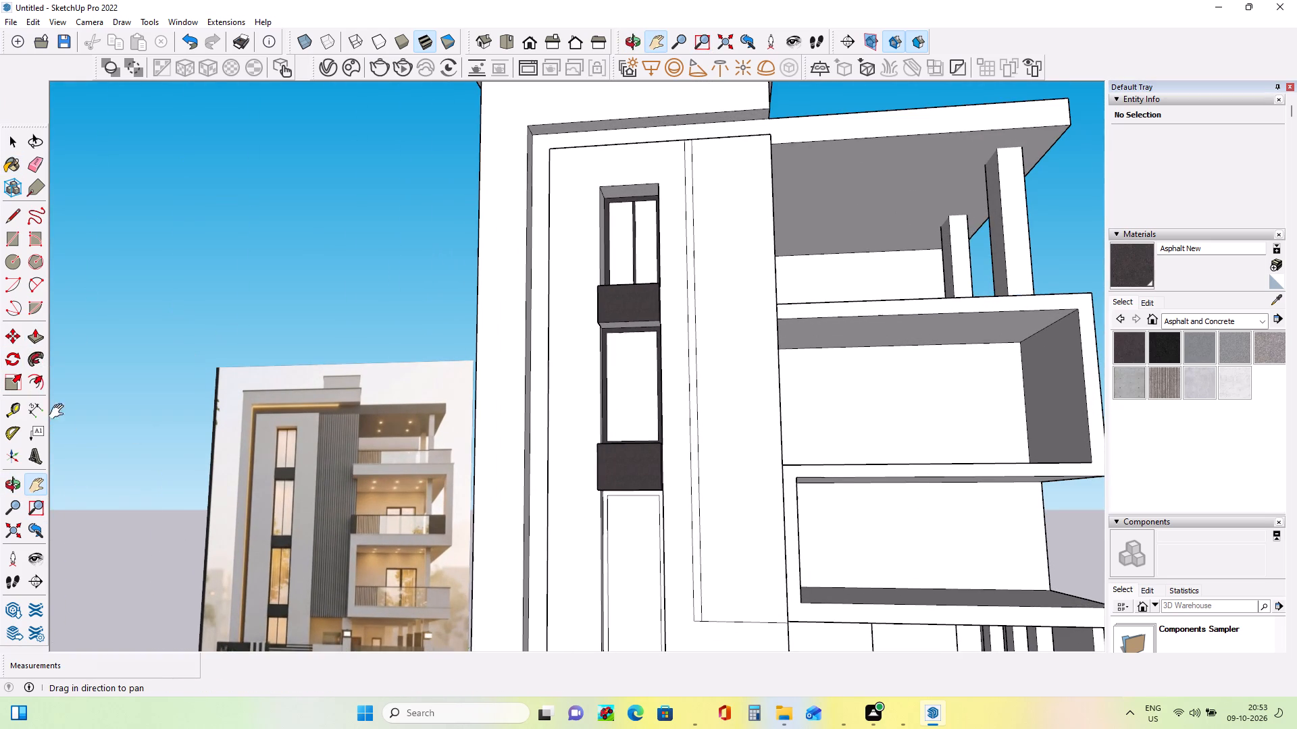
Push the bottom tower window's glass and its surrounding frame inward about 3' 7 9/16".
{"action": "left_click", "coordinate": [33, 333]}
{"action": "left_click", "coordinate": [621, 550]}
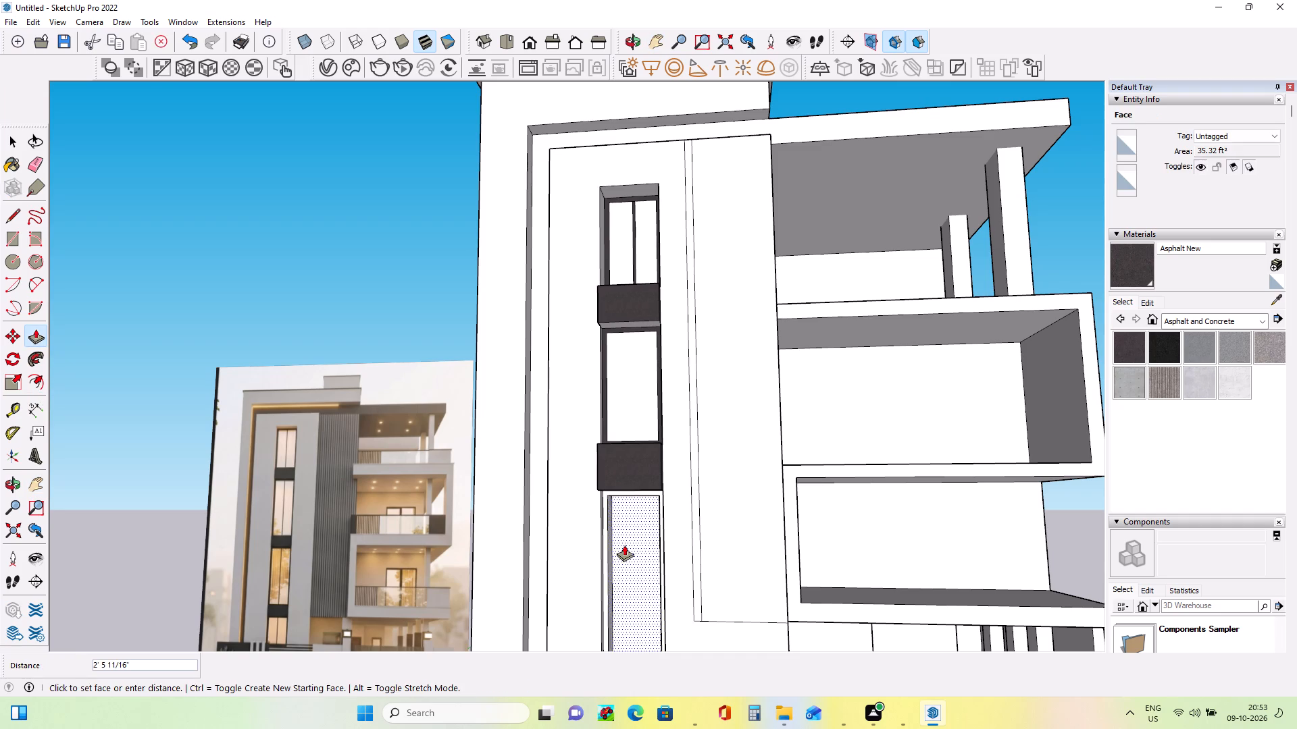
{"action": "left_click", "coordinate": [626, 544]}
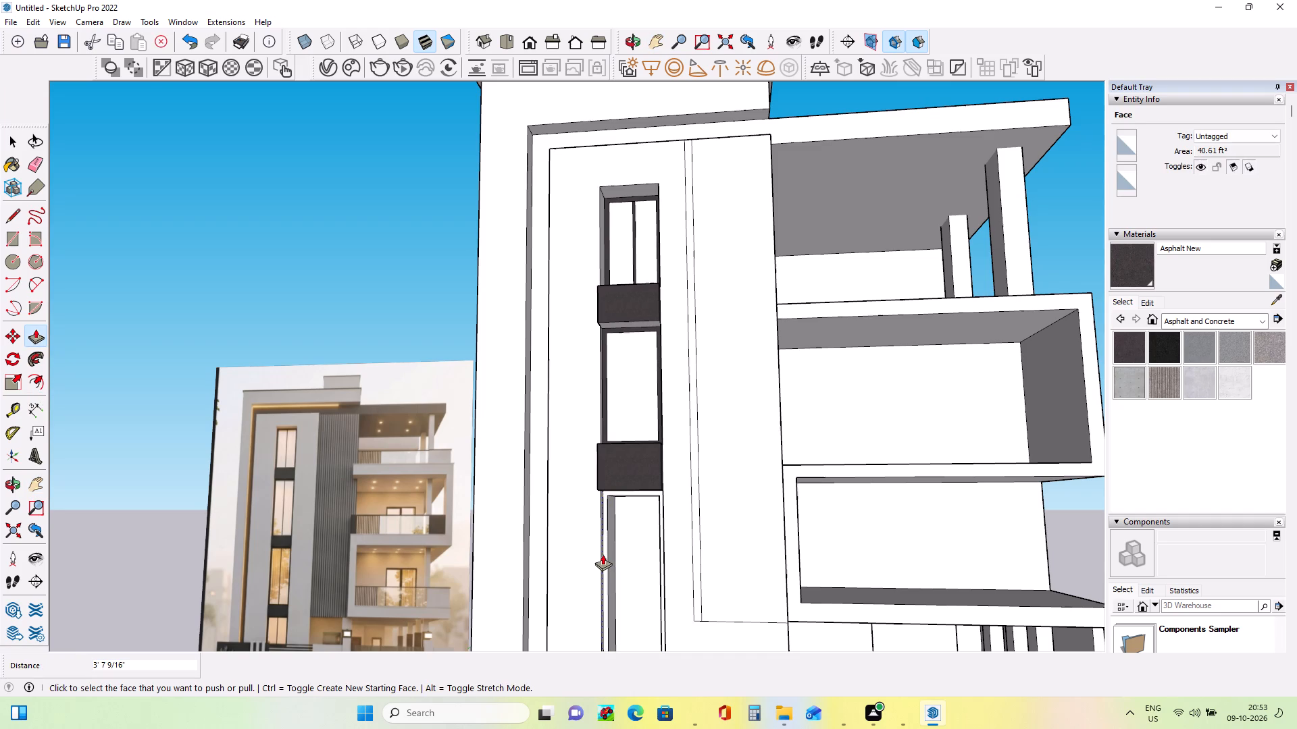
{"action": "left_click", "coordinate": [603, 554]}
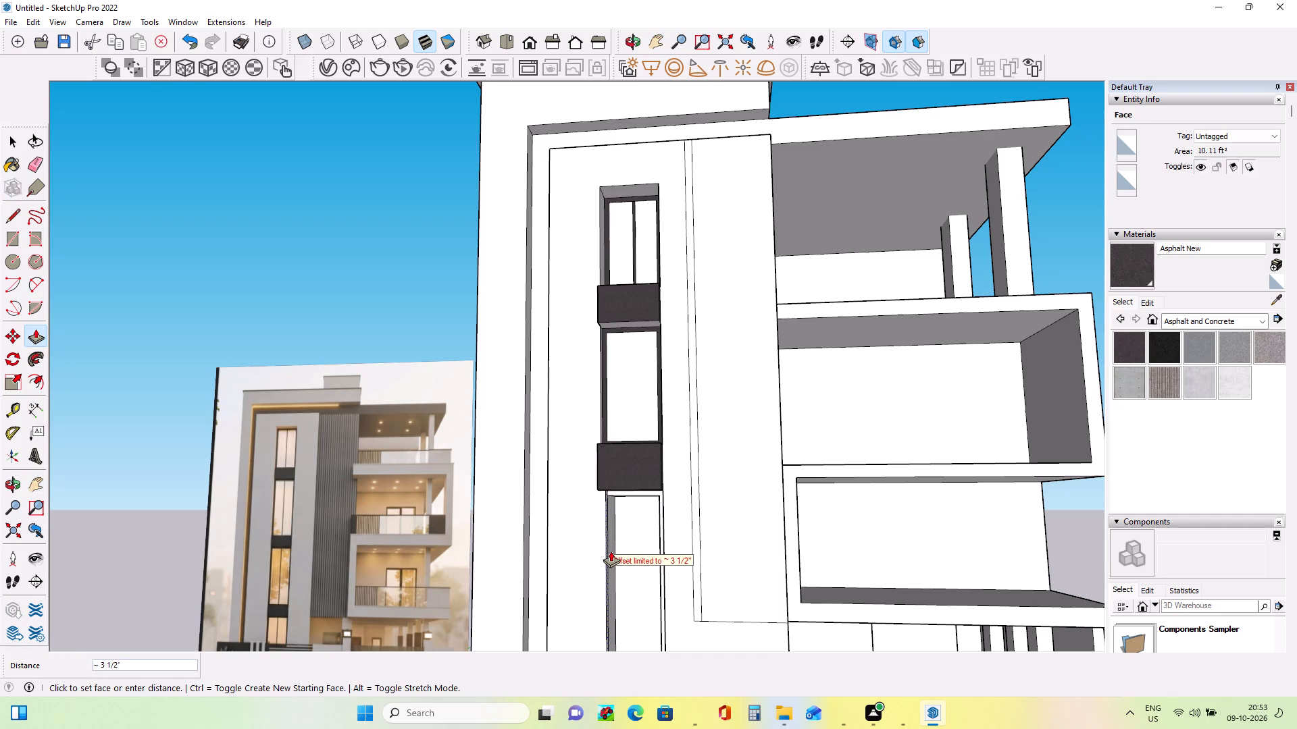
{"action": "key", "text": "Escape"}
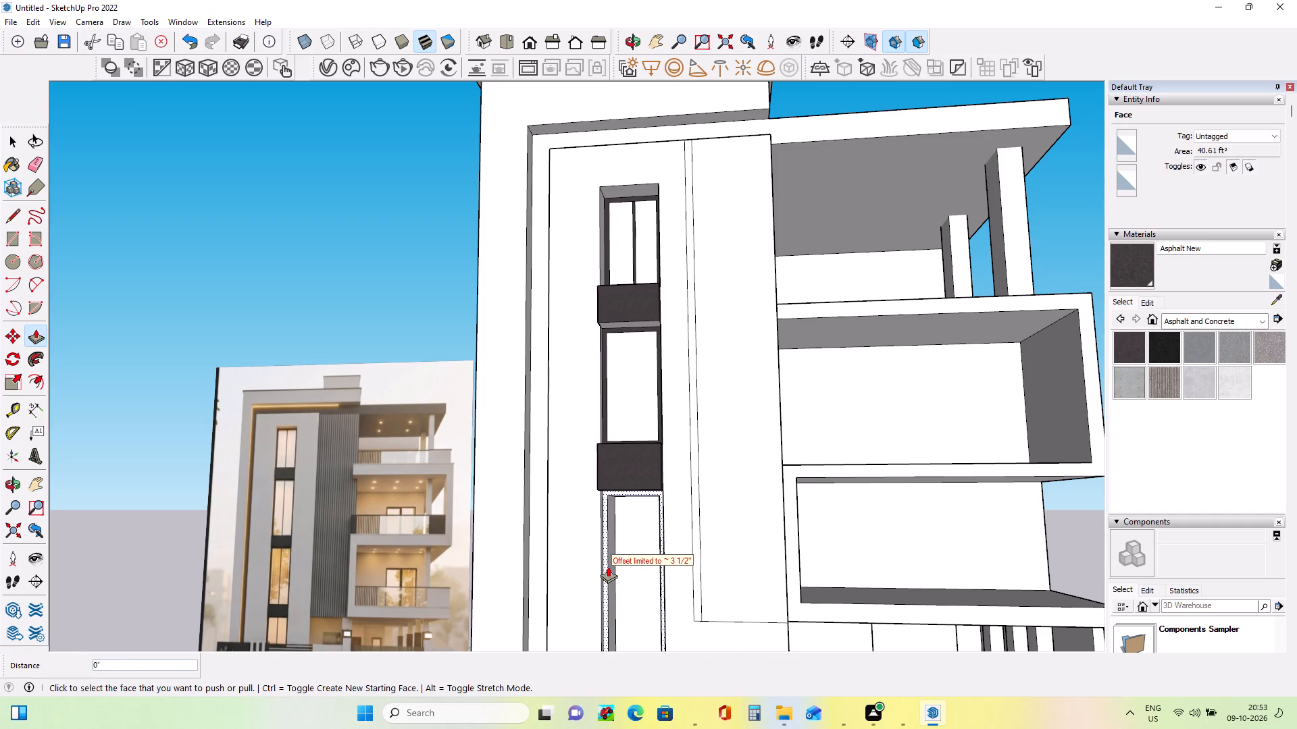
{"action": "left_click", "coordinate": [608, 566]}
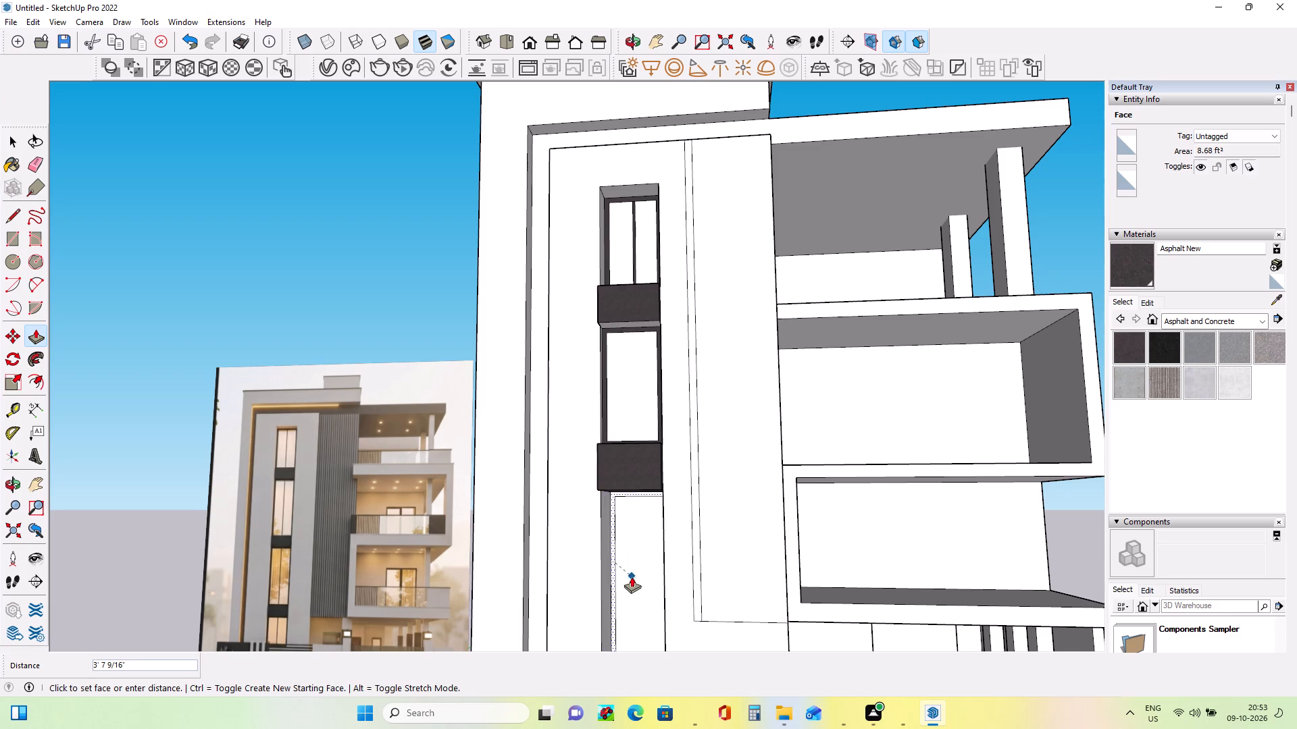
{"action": "left_click", "coordinate": [632, 576]}
{"action": "middle_click_drag", "start_coordinate": [567, 601], "coordinate": [603, 597]}
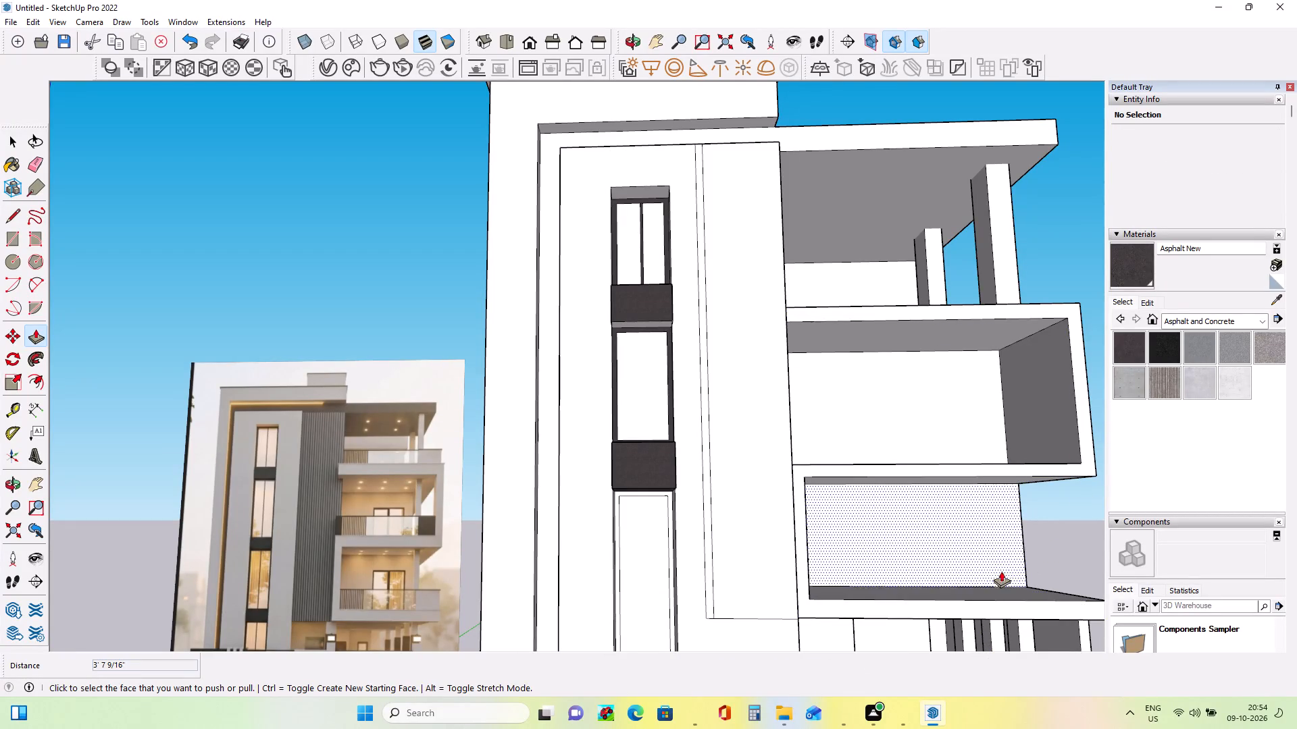
Draw a central mullion strip about 2 1/16 inches wide and 6' 9 11/16" tall on the middle tower window's glass and paint it Asphalt New.
{"action": "left_click", "coordinate": [9, 242]}
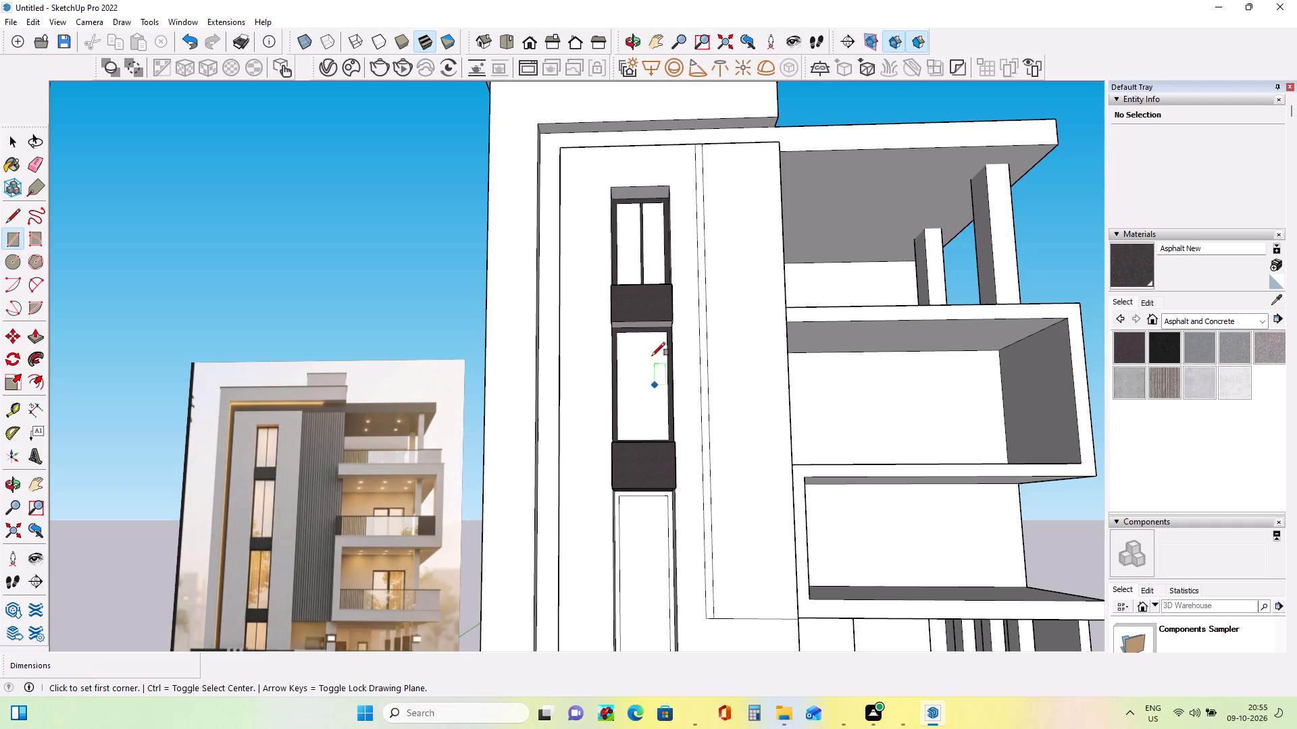
{"action": "left_click", "coordinate": [642, 334]}
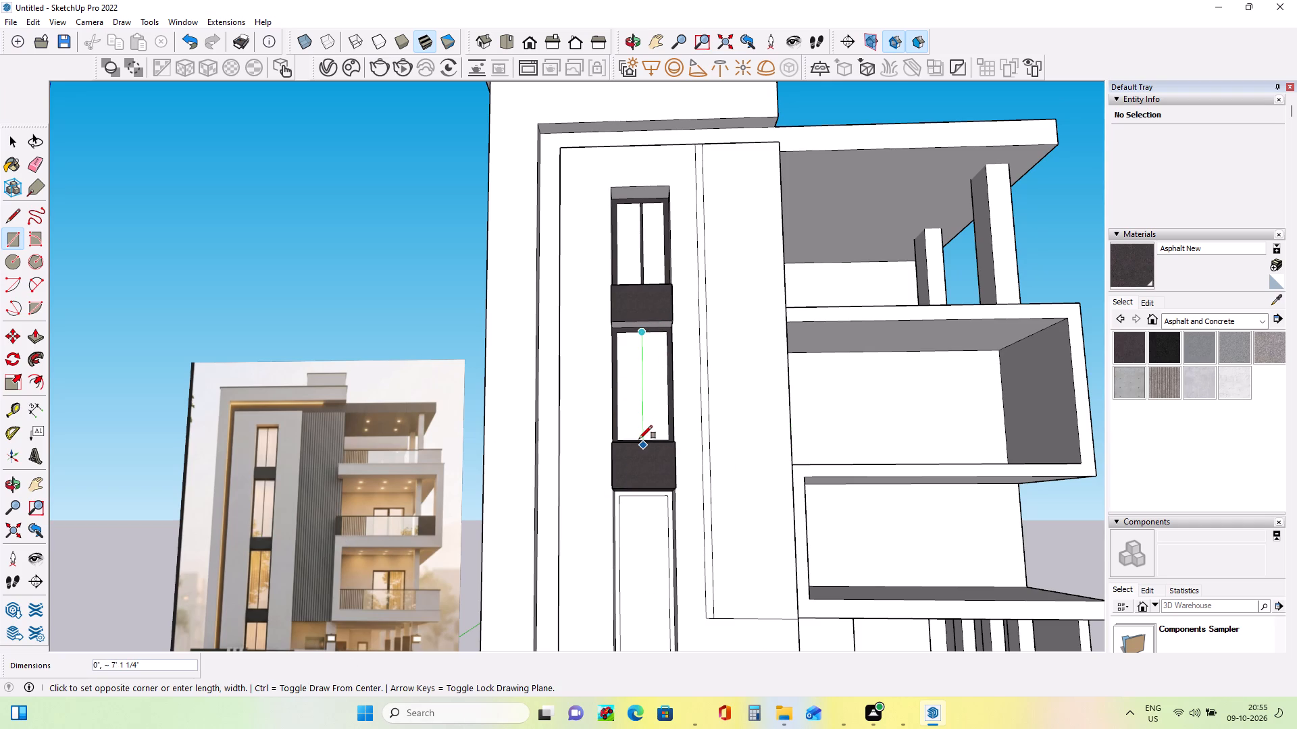
{"action": "scroll", "coordinate": [639, 439], "scroll_direction": "up", "scroll_amount": 11}
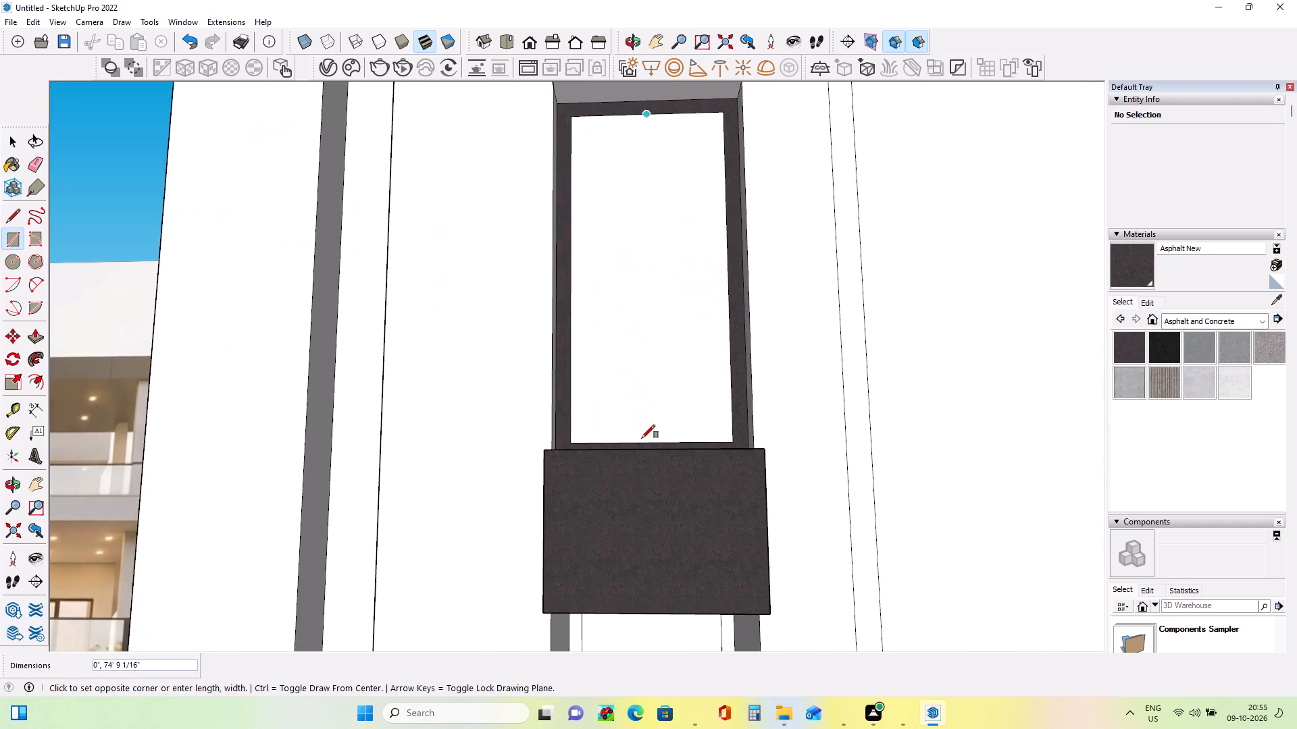
{"action": "middle_click_drag", "start_coordinate": [642, 438], "coordinate": [667, 522]}
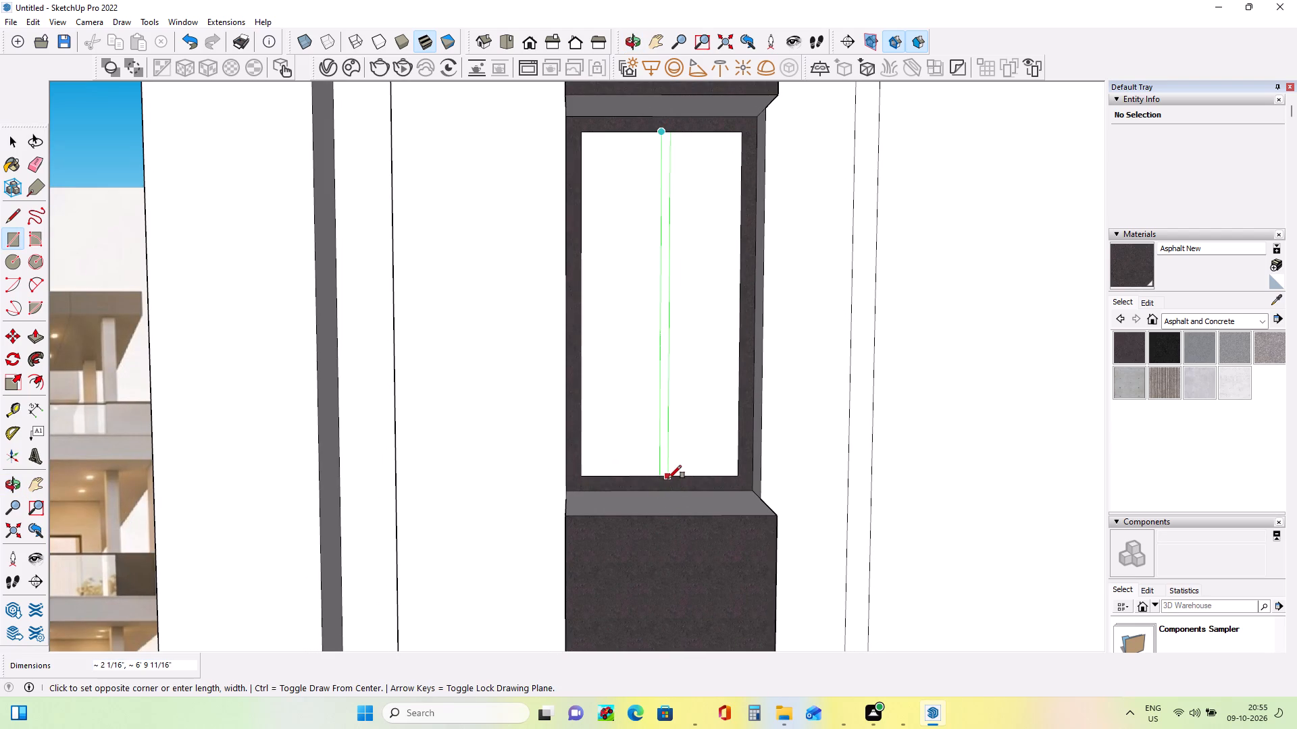
{"action": "left_click", "coordinate": [668, 479]}
{"action": "scroll", "coordinate": [680, 485], "scroll_direction": "down", "scroll_amount": 9}
{"action": "middle_click_drag", "start_coordinate": [723, 504], "coordinate": [665, 497]}
{"action": "left_click", "coordinate": [1141, 340]}
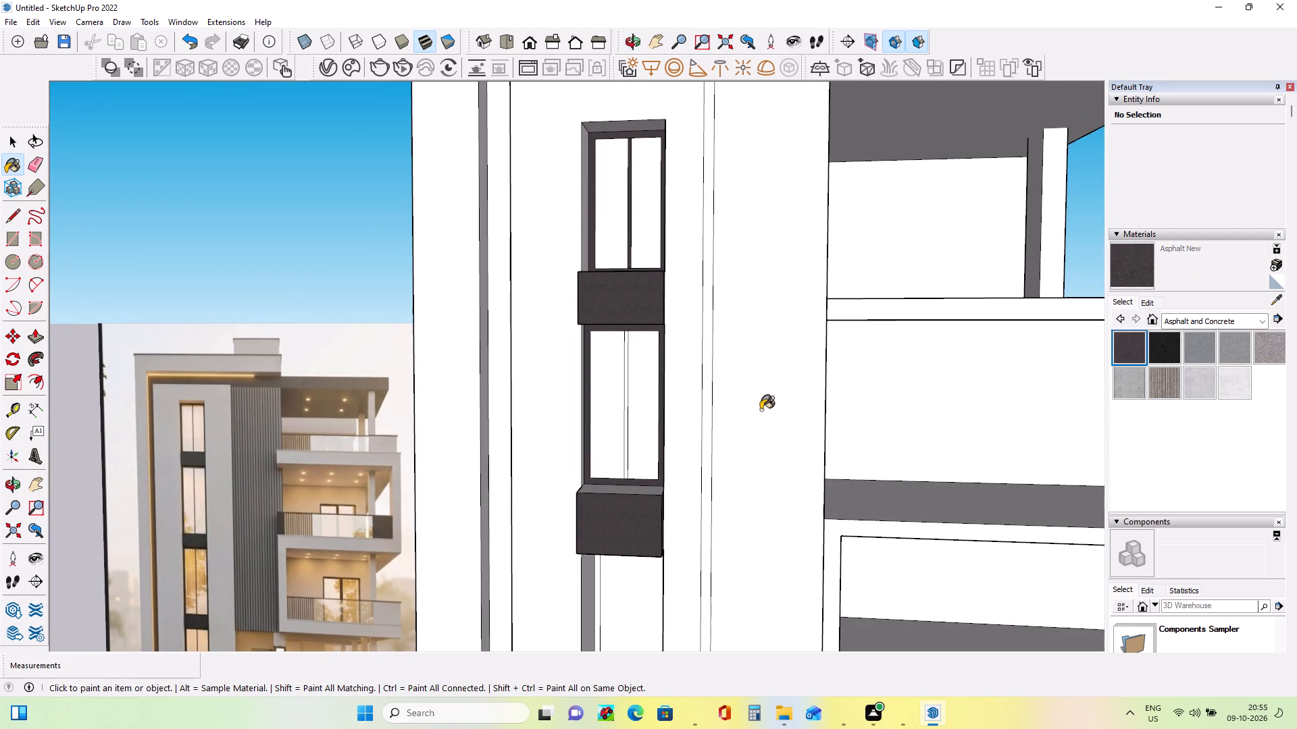
{"action": "scroll", "coordinate": [665, 358], "scroll_direction": "up", "scroll_amount": 3}
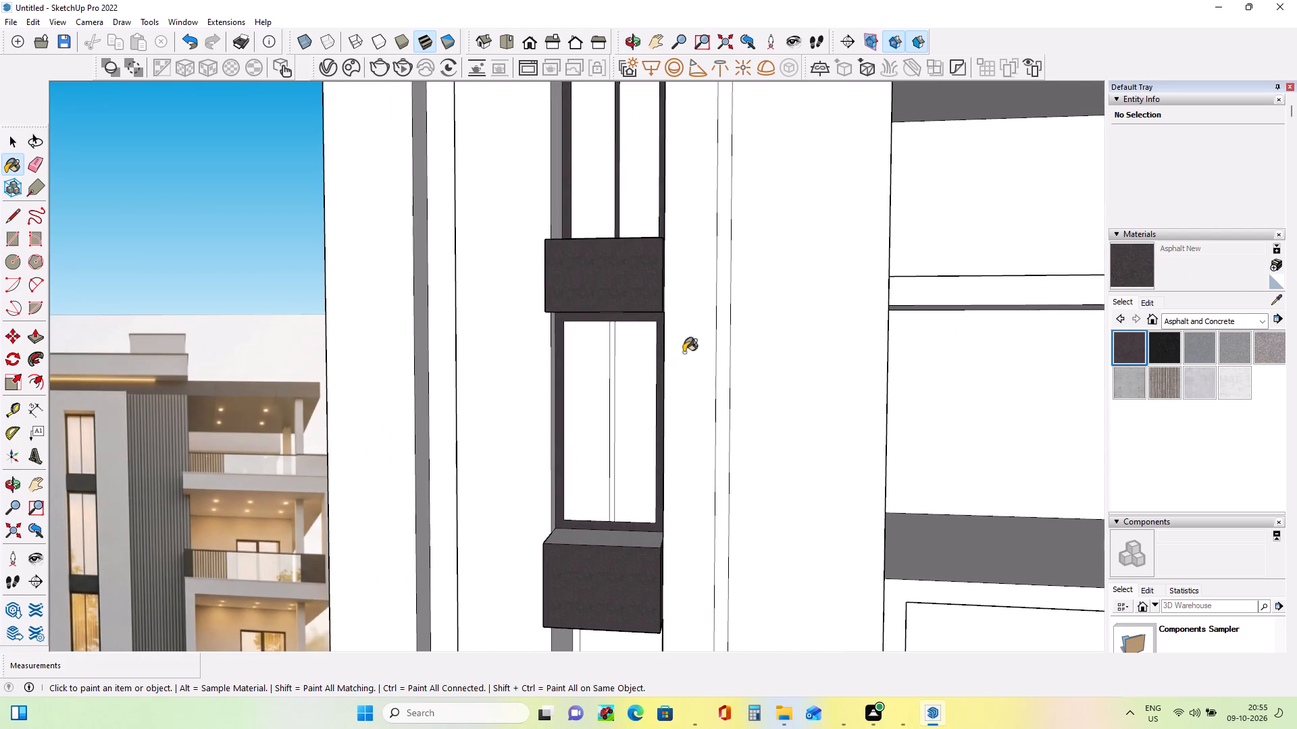
{"action": "scroll", "coordinate": [620, 395], "scroll_direction": "up", "scroll_amount": 4}
{"action": "left_click", "coordinate": [609, 384]}
Paint the frame around the bottom tower window's glass Asphalt New.
{"action": "scroll", "coordinate": [634, 371], "scroll_direction": "down", "scroll_amount": 3}
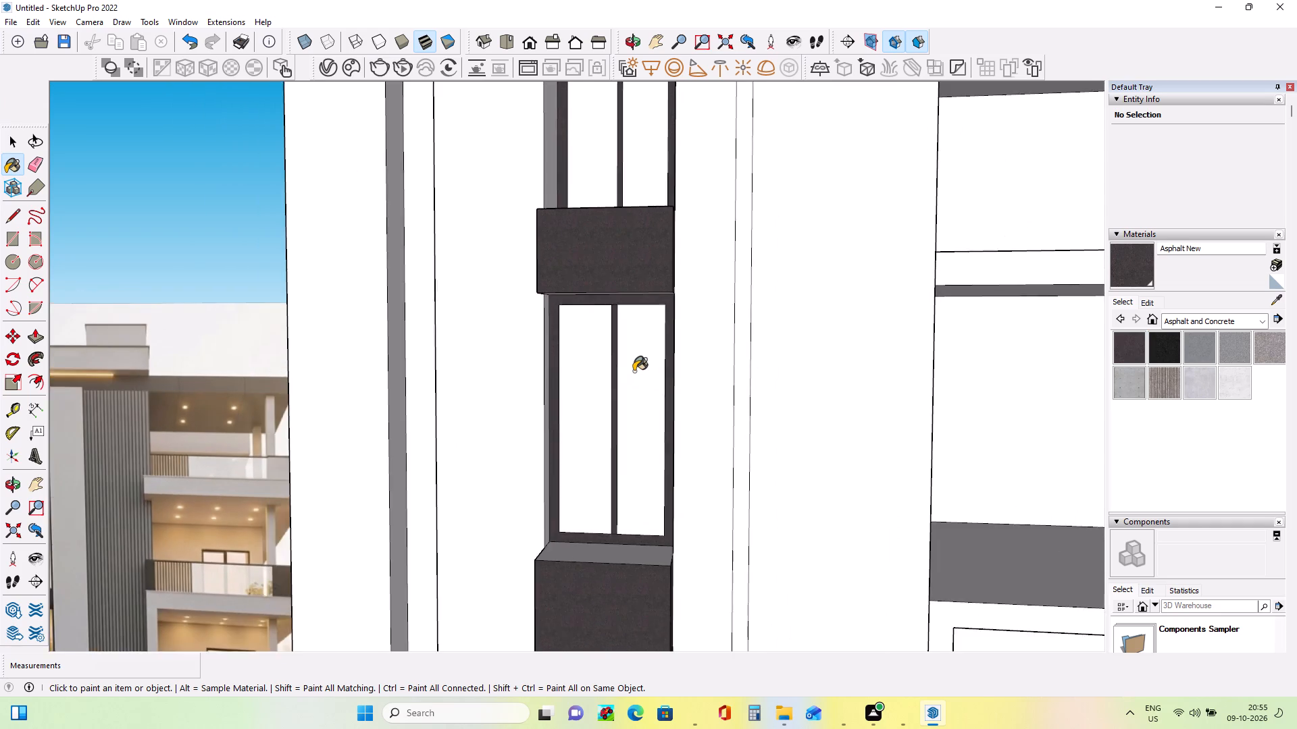
{"action": "scroll", "coordinate": [634, 371], "scroll_direction": "down", "scroll_amount": 12}
{"action": "scroll", "coordinate": [645, 516], "scroll_direction": "up", "scroll_amount": 4}
{"action": "middle_click_drag", "start_coordinate": [645, 516], "coordinate": [674, 456]}
{"action": "scroll", "coordinate": [644, 476], "scroll_direction": "up", "scroll_amount": 5}
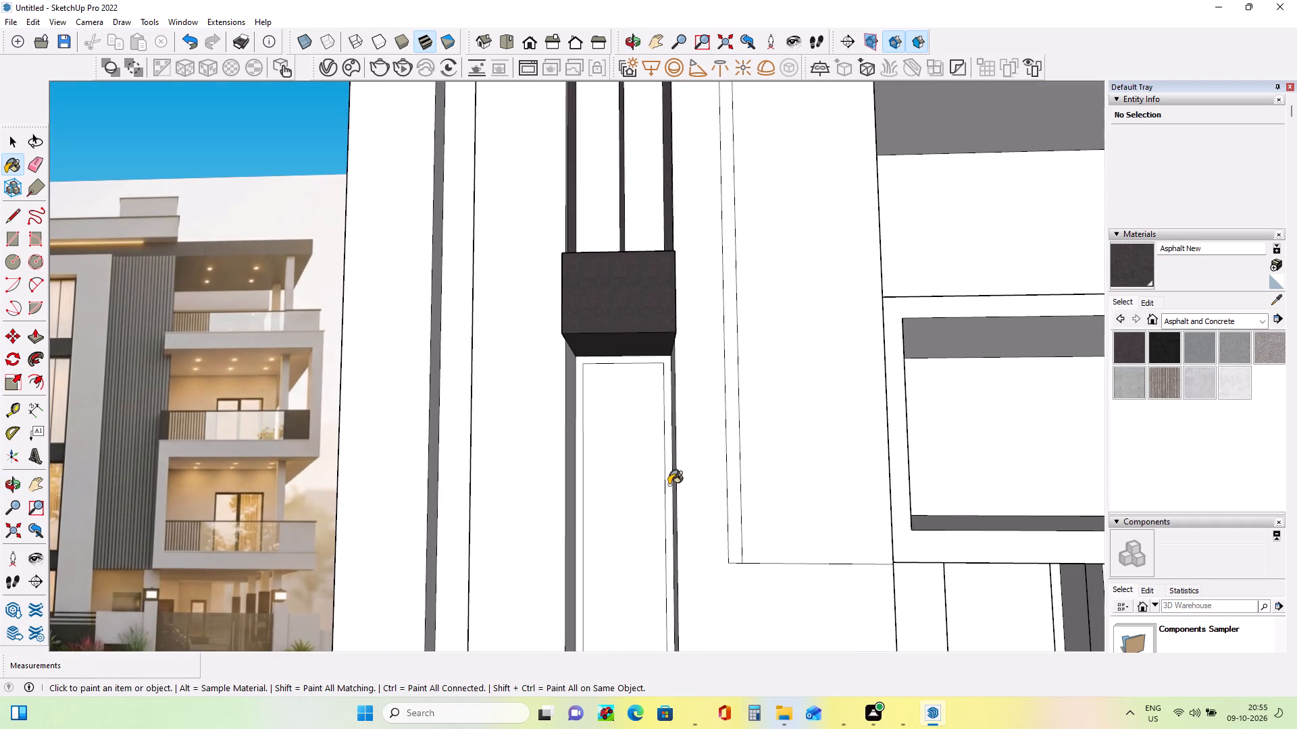
{"action": "left_click", "coordinate": [669, 485]}
Paint the base panel and the sill ledge beneath the bottom tower window Asphalt New.
{"action": "scroll", "coordinate": [687, 433], "scroll_direction": "down", "scroll_amount": 8}
{"action": "middle_click_drag", "start_coordinate": [740, 516], "coordinate": [745, 549]}
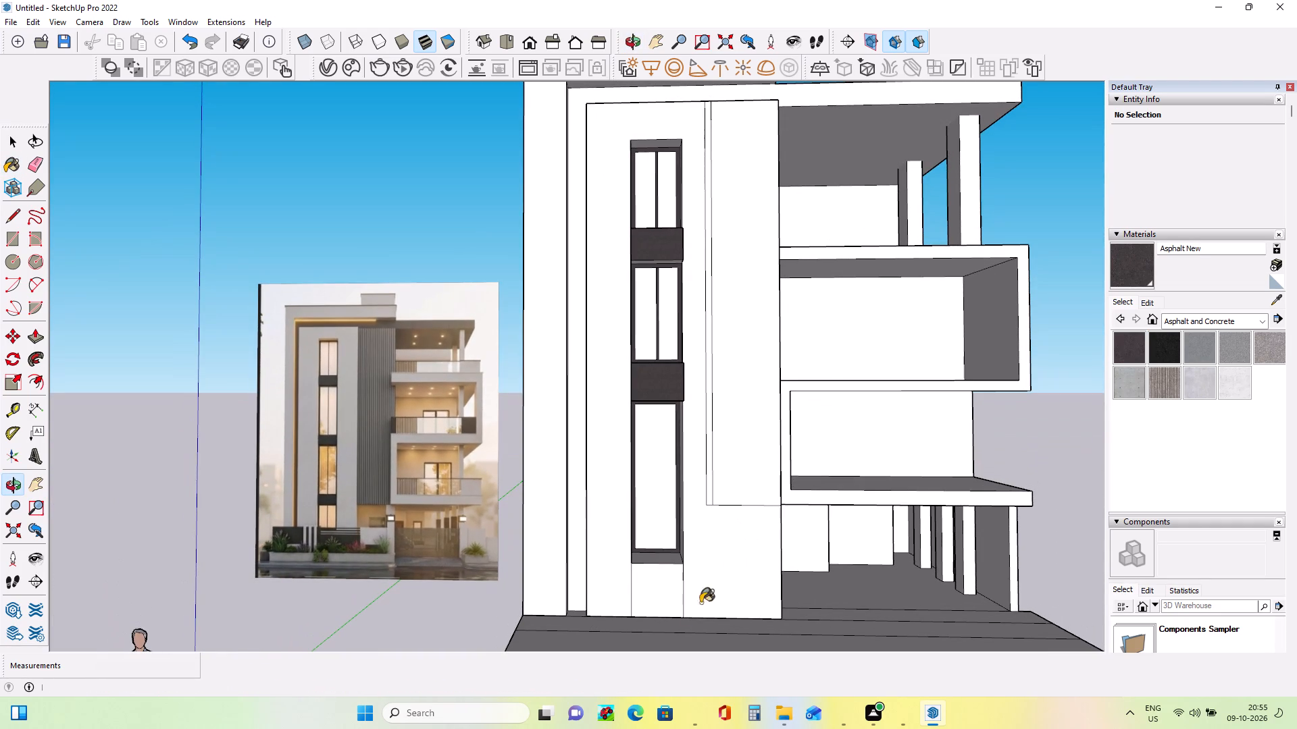
{"action": "left_click", "coordinate": [675, 597]}
{"action": "left_click", "coordinate": [667, 558]}
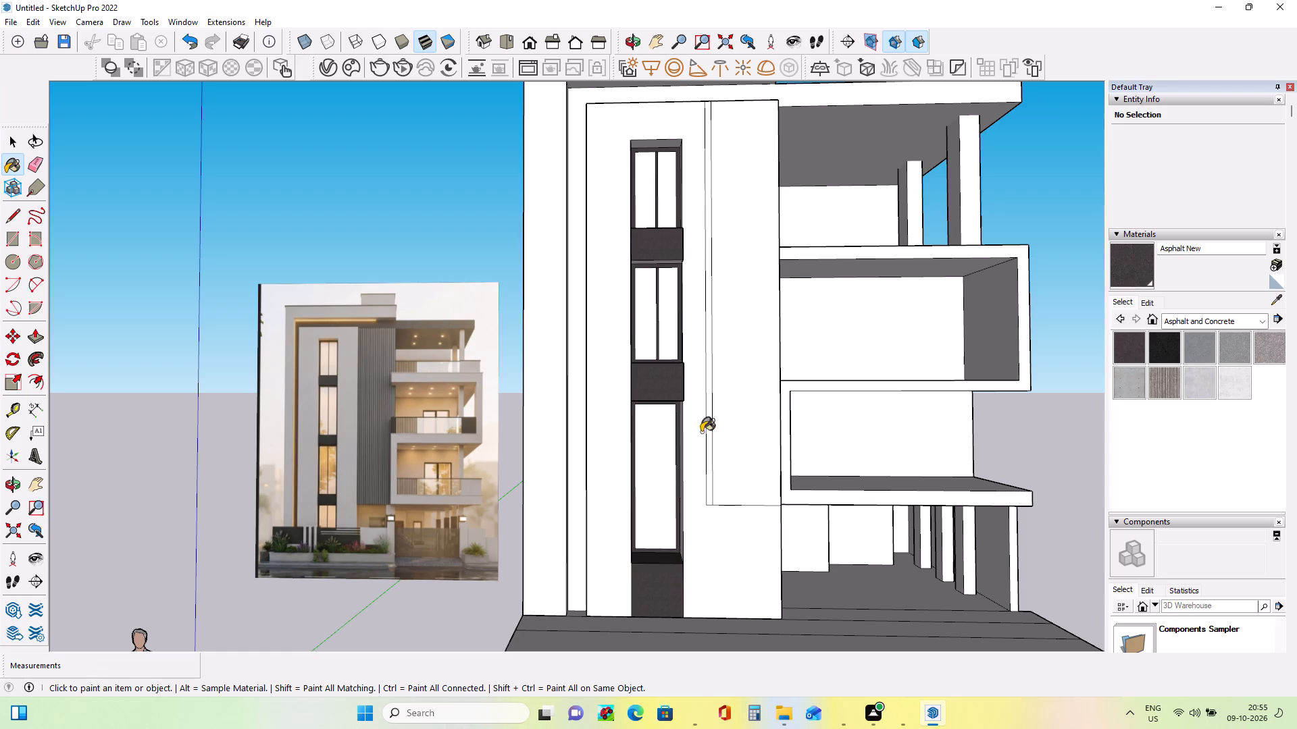
Paint the top faces of the two projecting panels between the tower windows Asphalt New.
{"action": "middle_click_drag", "start_coordinate": [701, 438], "coordinate": [630, 591]}
{"action": "left_click", "coordinate": [635, 428]}
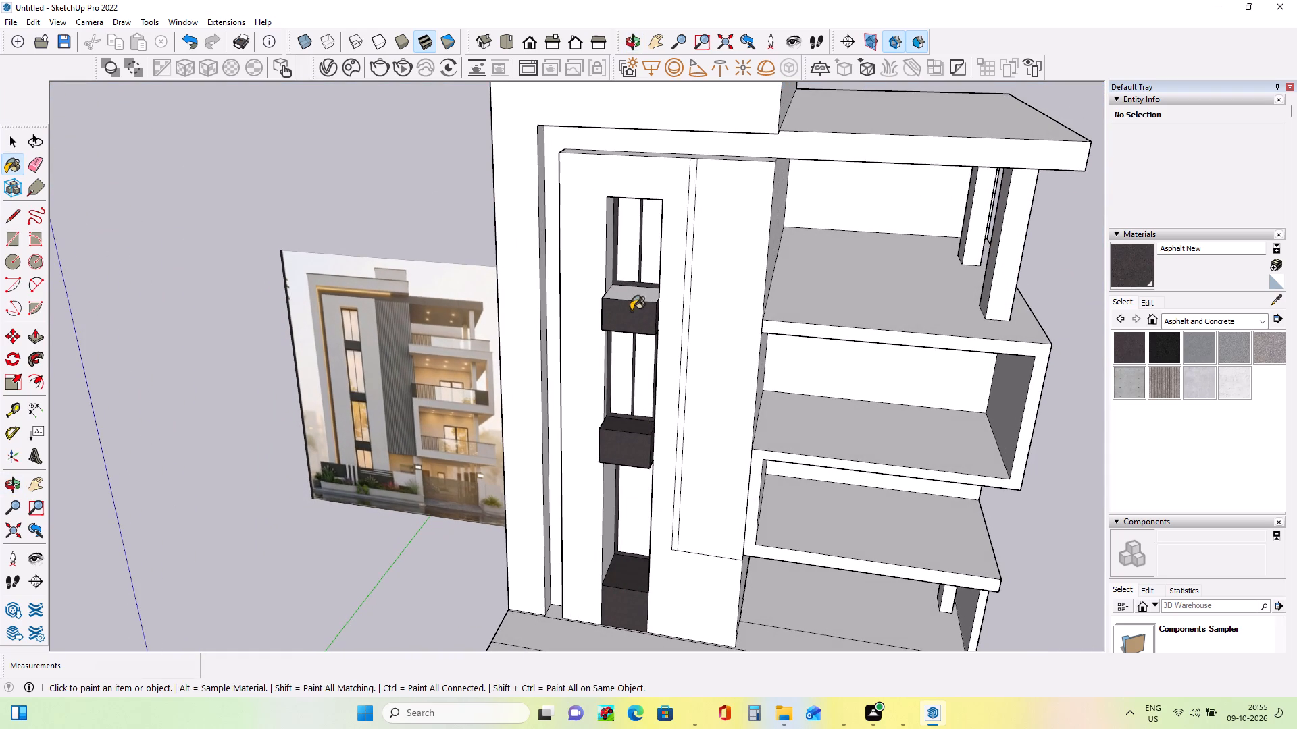
{"action": "left_click", "coordinate": [638, 290]}
{"action": "left_click", "coordinate": [646, 298]}
Draw a central mullion strip about 2 3/8 inches wide and 11' 2 1/4" tall on the bottom tower window's glass and paint it Asphalt New.
{"action": "scroll", "coordinate": [715, 325], "scroll_direction": "down", "scroll_amount": 1}
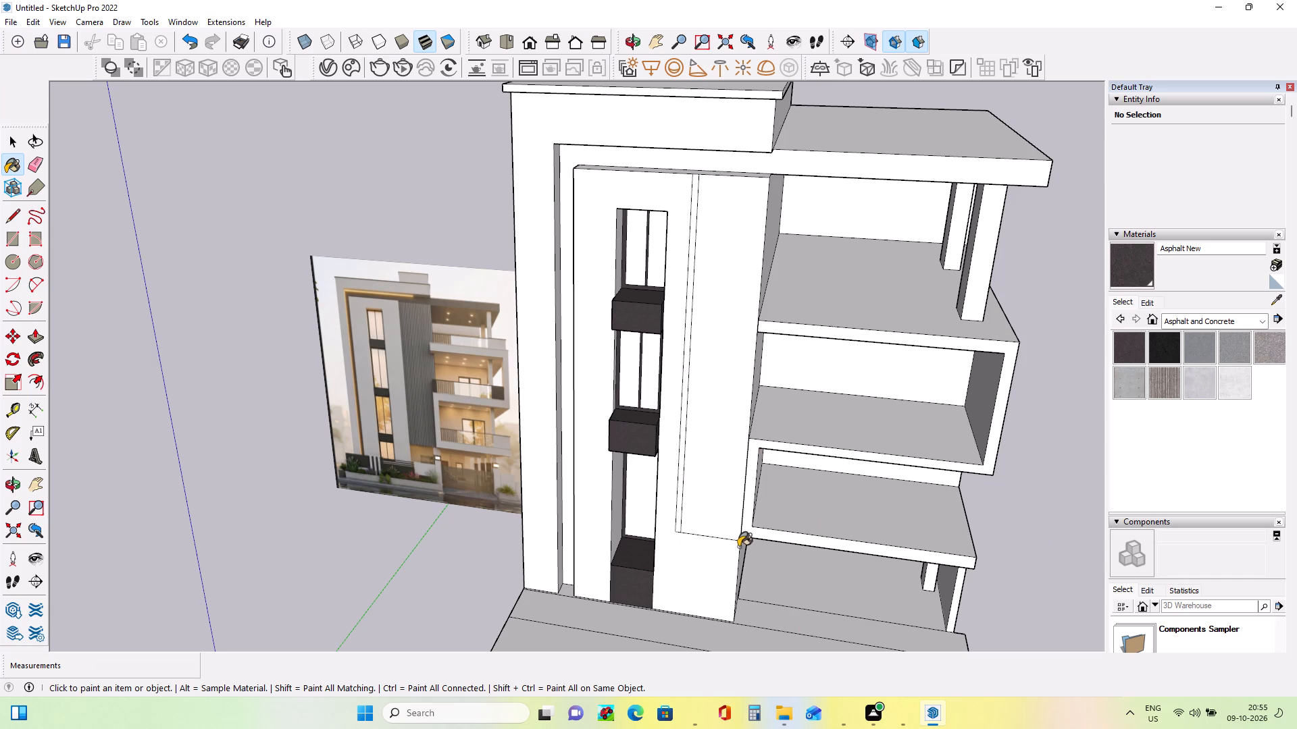
{"action": "middle_click_drag", "start_coordinate": [595, 518], "coordinate": [640, 448]}
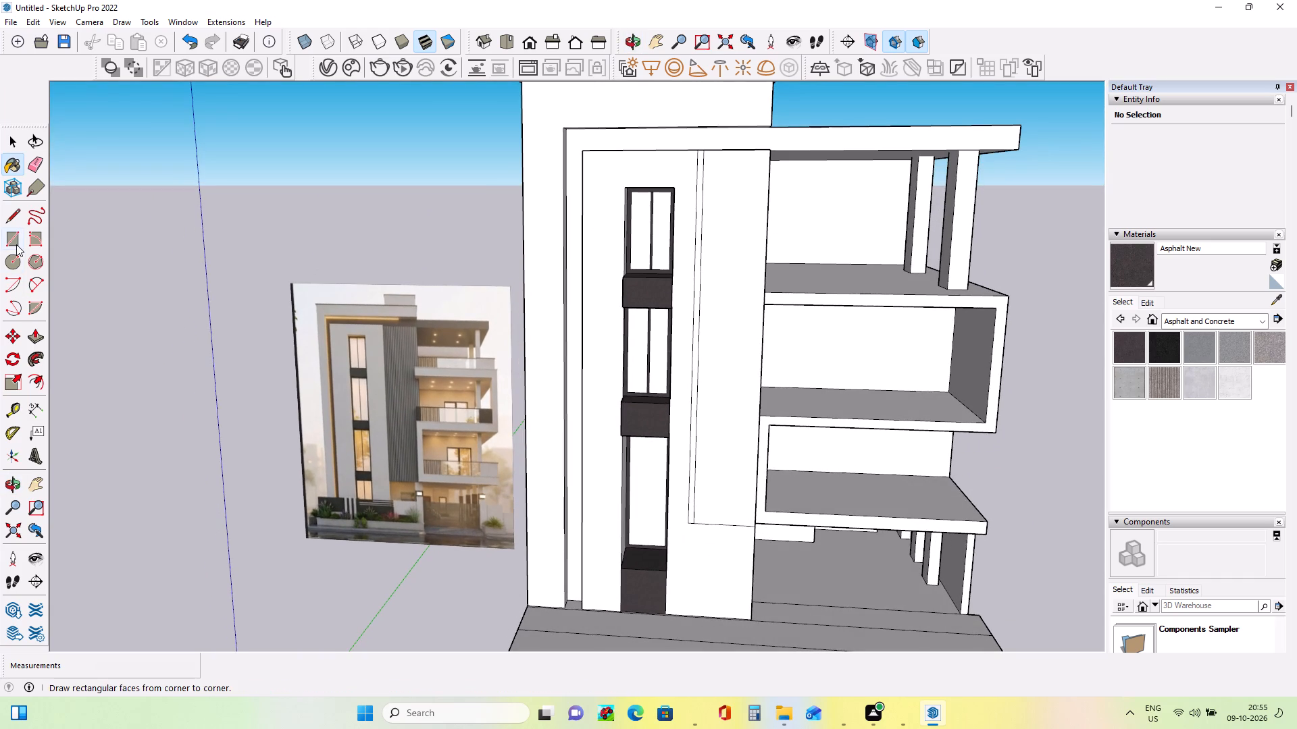
{"action": "left_click", "coordinate": [16, 244]}
{"action": "scroll", "coordinate": [653, 560], "scroll_direction": "up", "scroll_amount": 7}
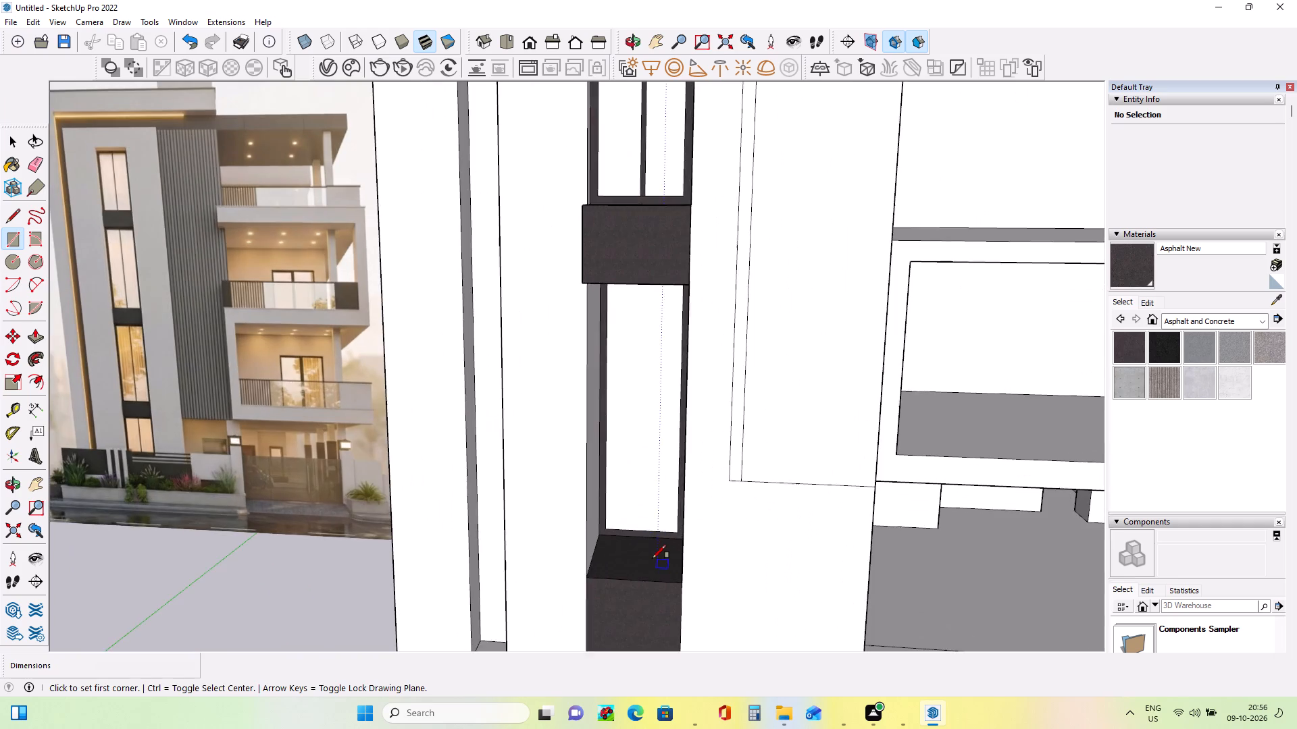
{"action": "middle_click_drag", "start_coordinate": [653, 558], "coordinate": [680, 496]}
{"action": "left_click", "coordinate": [663, 506]}
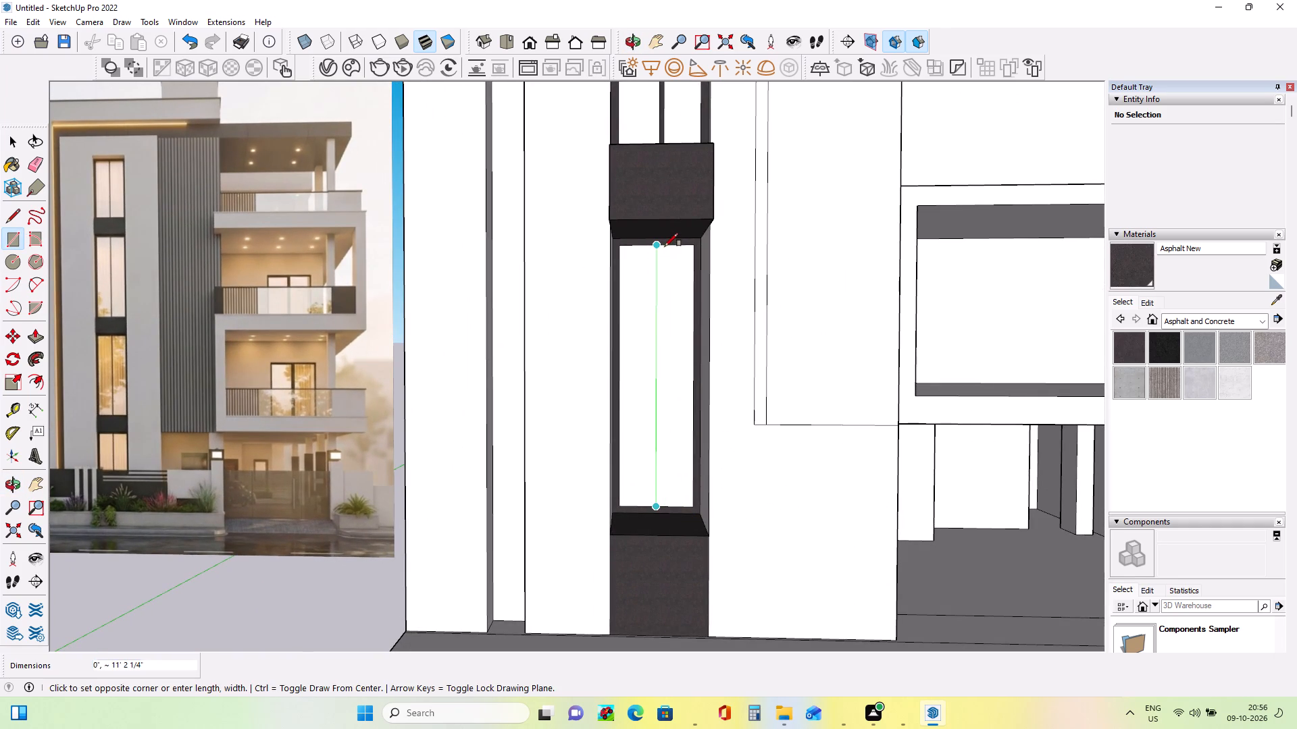
{"action": "scroll", "coordinate": [667, 240], "scroll_direction": "up", "scroll_amount": 8}
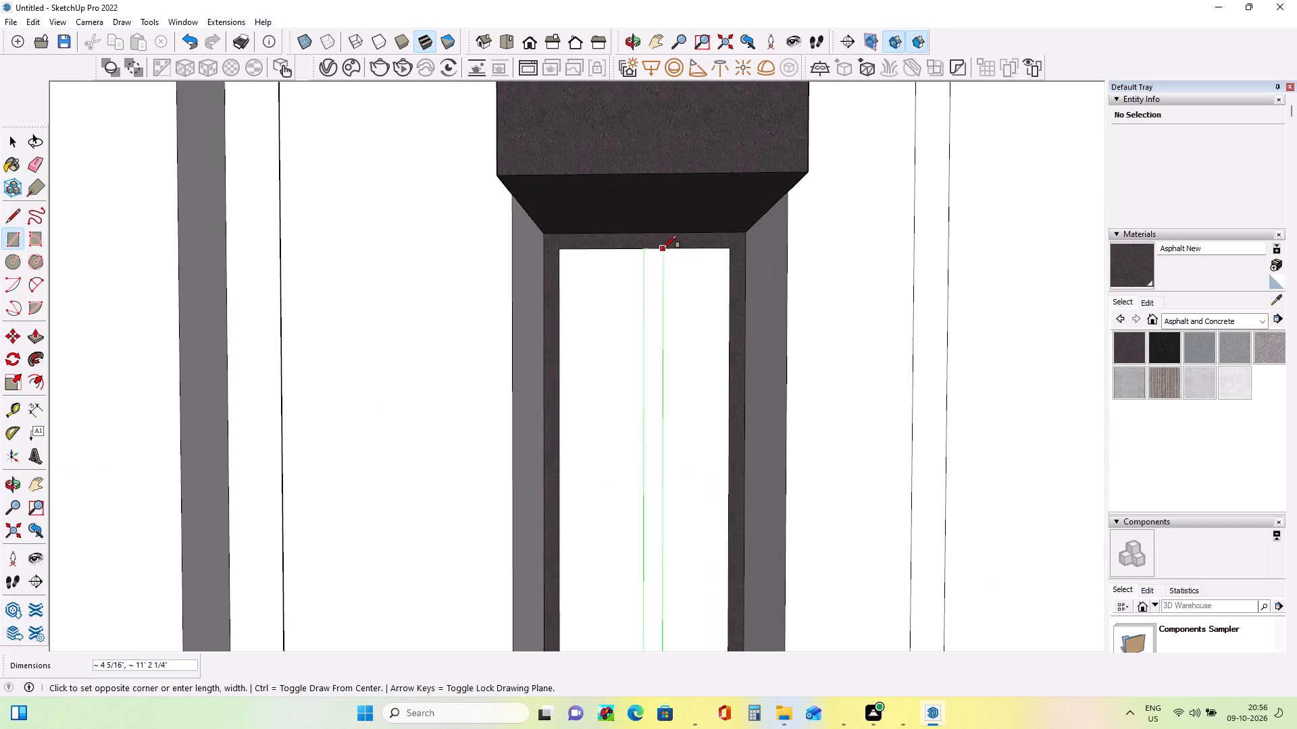
{"action": "left_click", "coordinate": [655, 248]}
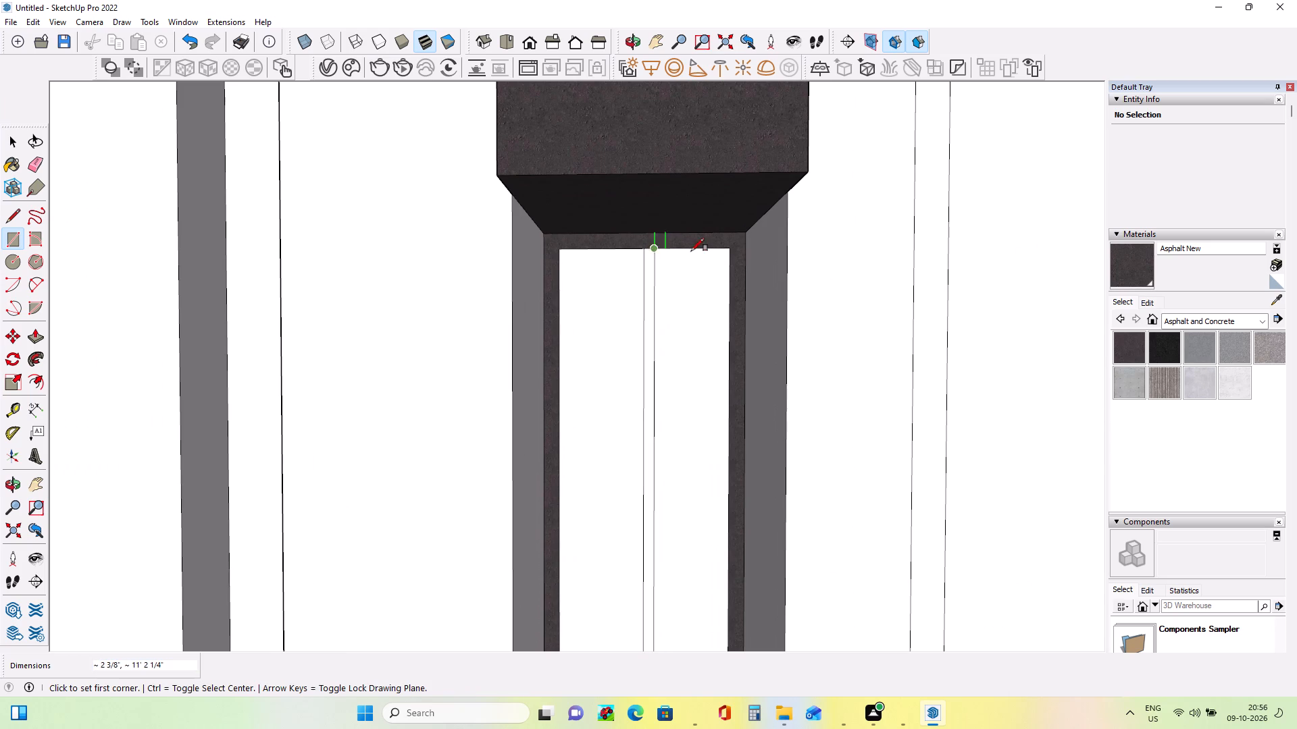
{"action": "left_click", "coordinate": [1143, 333]}
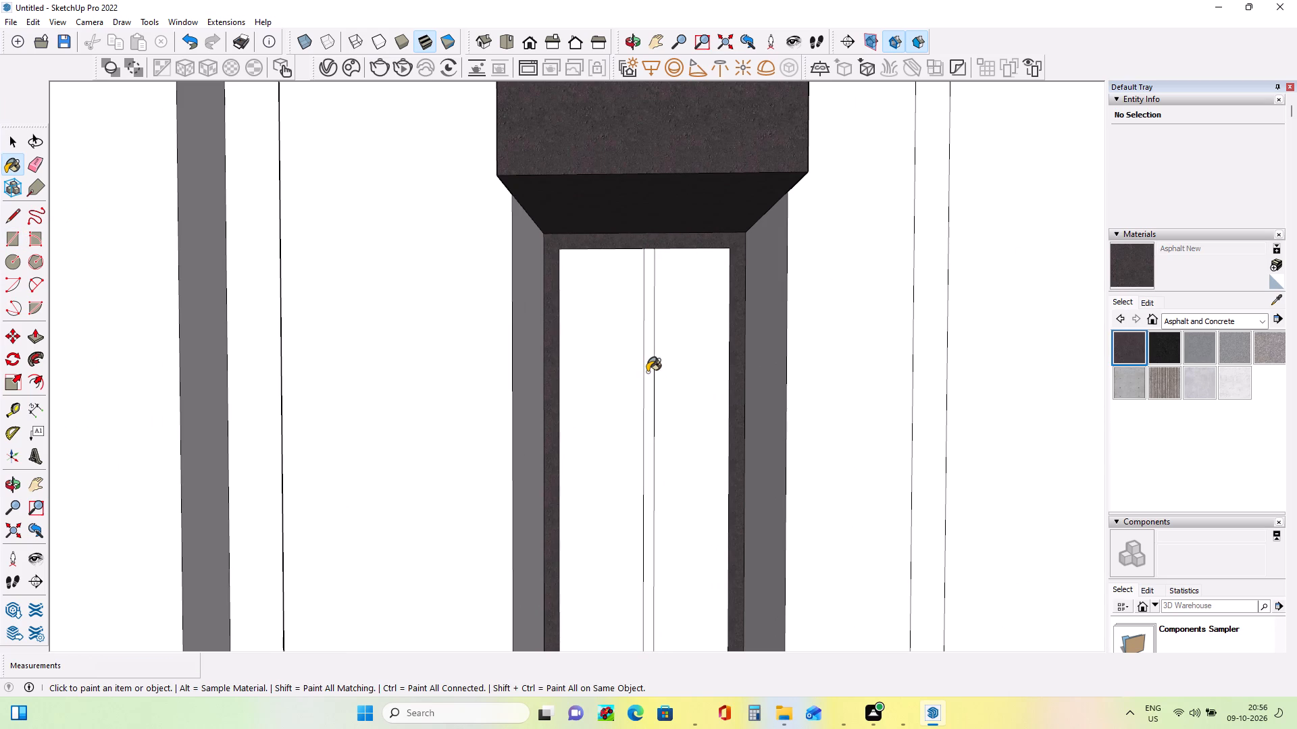
{"action": "left_click", "coordinate": [647, 372]}
Paint both panes of all three tower windows with Translucent Glass Gray from the Glass and Mirrors materials.
{"action": "scroll", "coordinate": [680, 348], "scroll_direction": "down", "scroll_amount": 17}
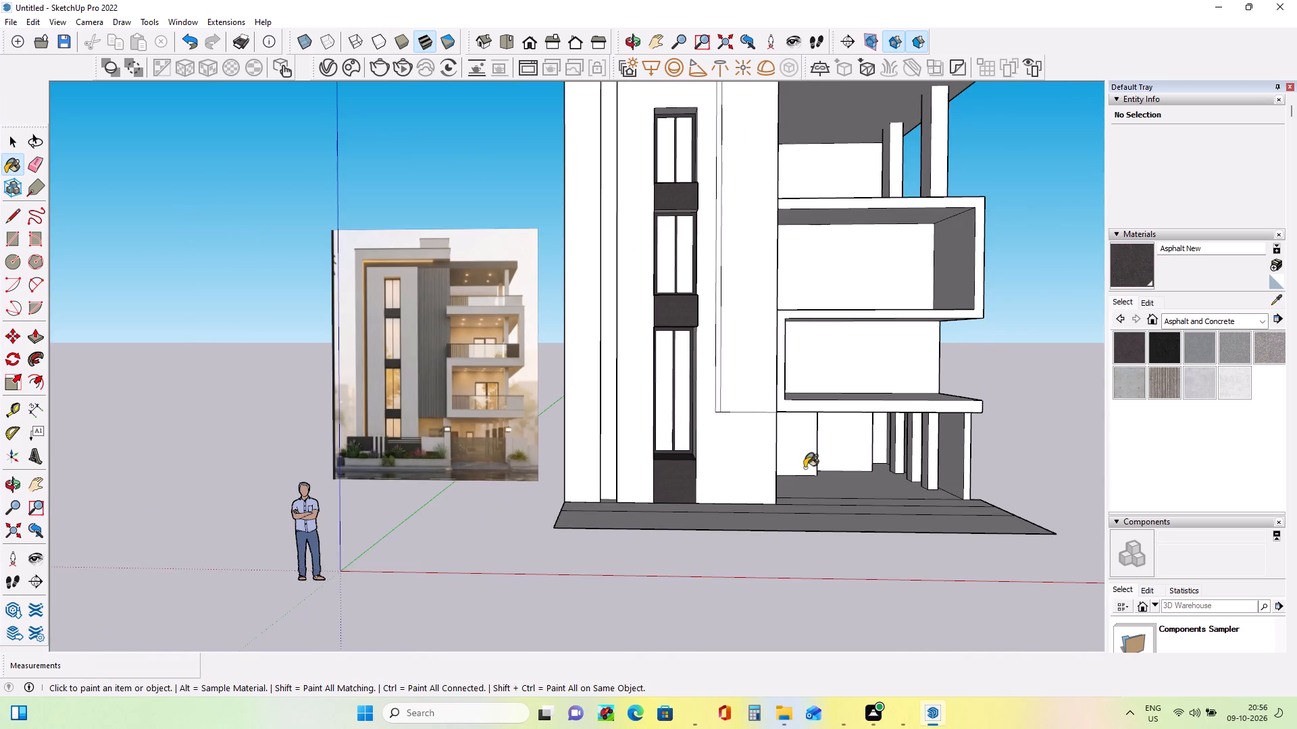
{"action": "middle_click_drag", "start_coordinate": [805, 468], "coordinate": [776, 489]}
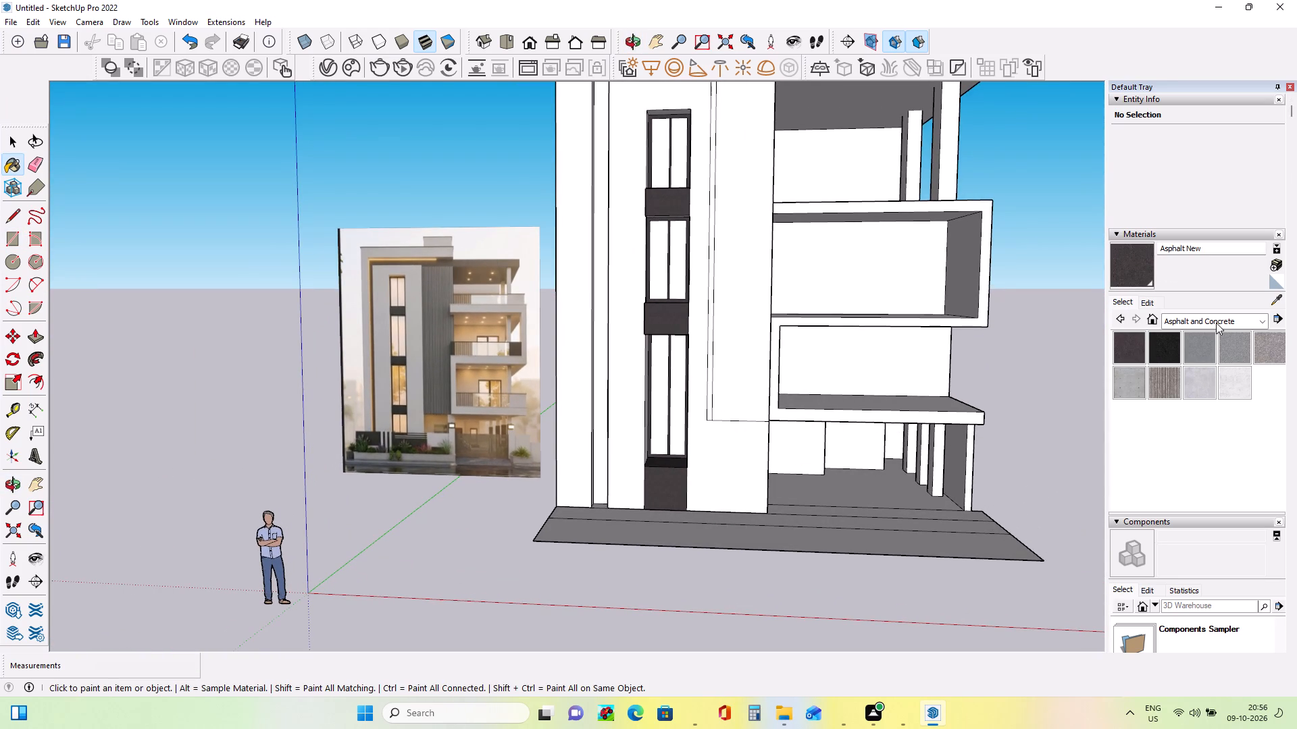
{"action": "left_click", "coordinate": [1216, 319]}
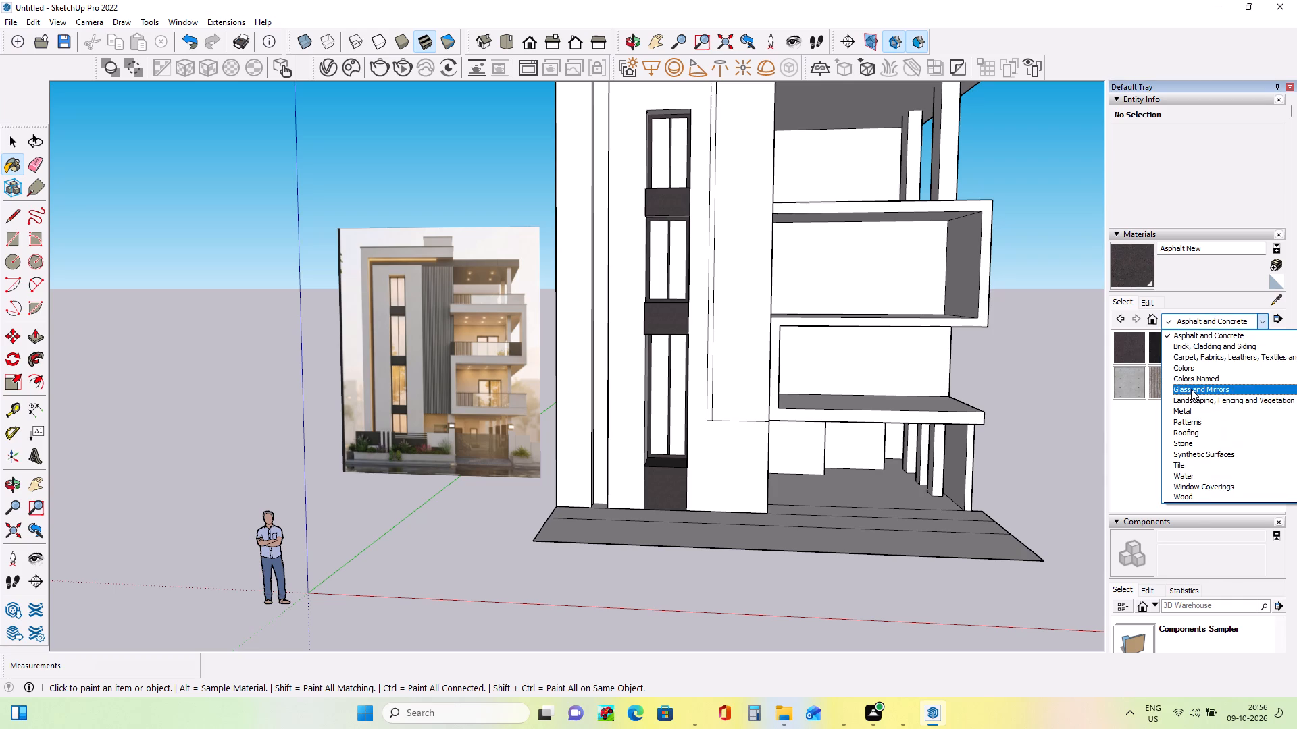
{"action": "left_click", "coordinate": [1191, 389]}
{"action": "left_click", "coordinate": [1205, 383]}
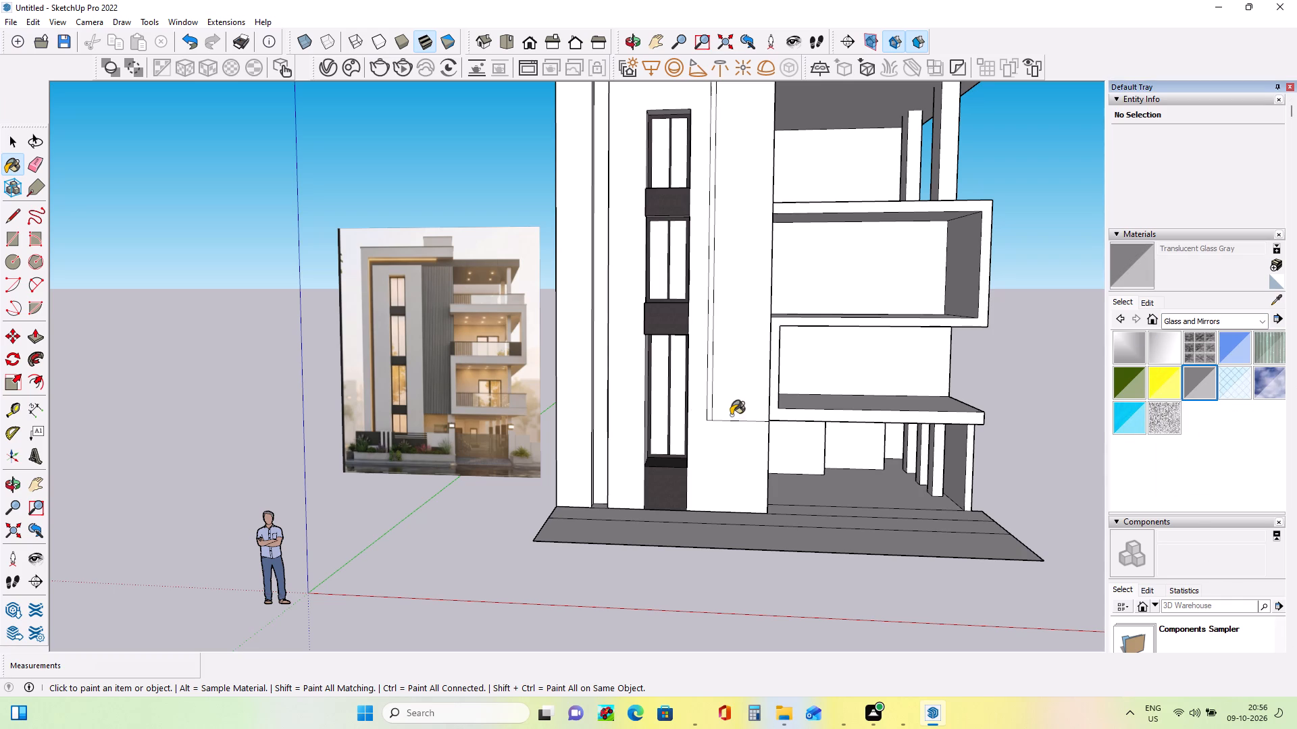
{"action": "left_click", "coordinate": [663, 396]}
{"action": "left_click", "coordinate": [672, 395]}
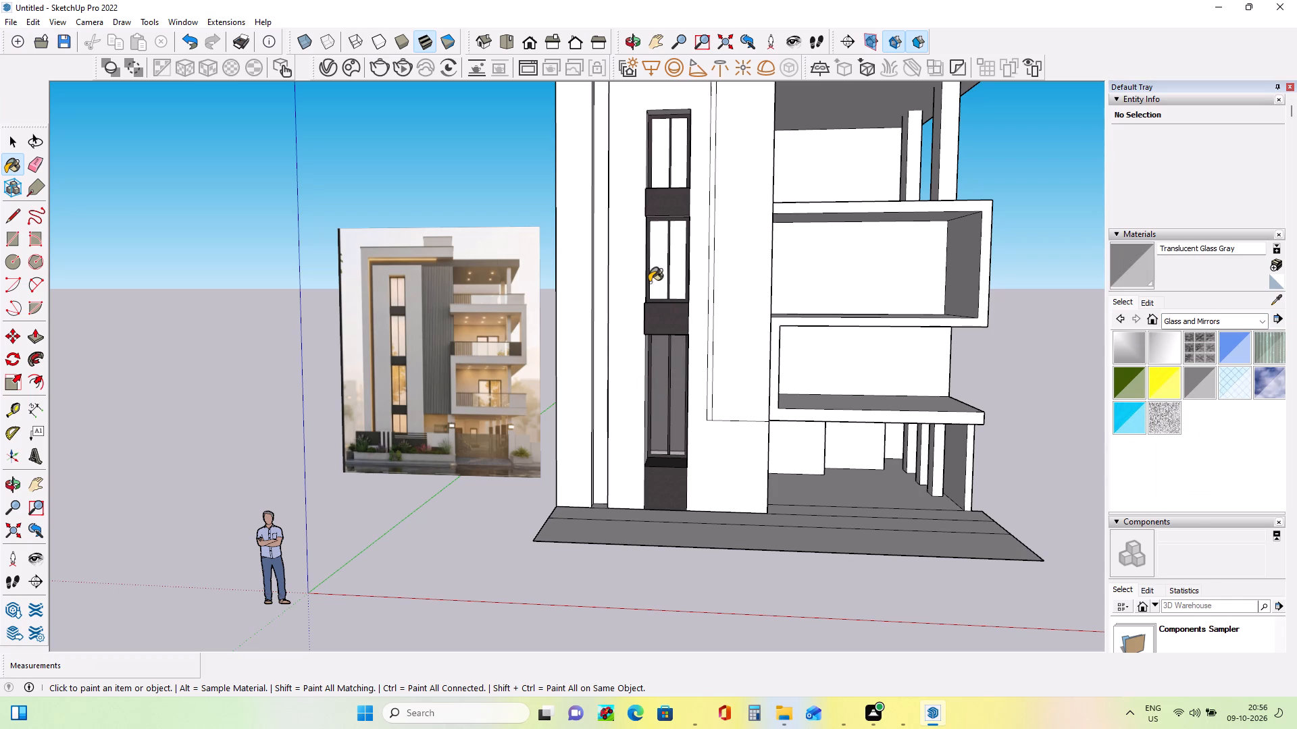
{"action": "left_click", "coordinate": [662, 267]}
{"action": "left_click", "coordinate": [673, 268]}
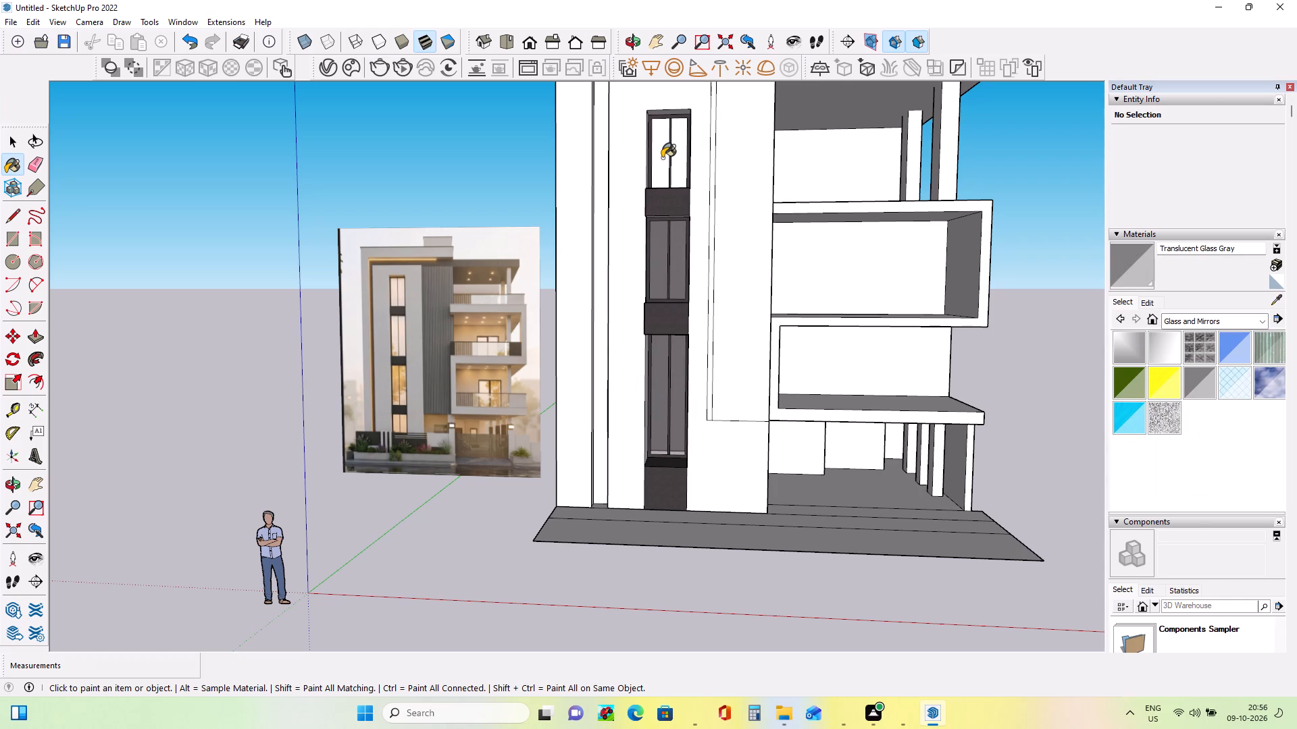
{"action": "left_click", "coordinate": [662, 158]}
{"action": "left_click", "coordinate": [676, 155]}
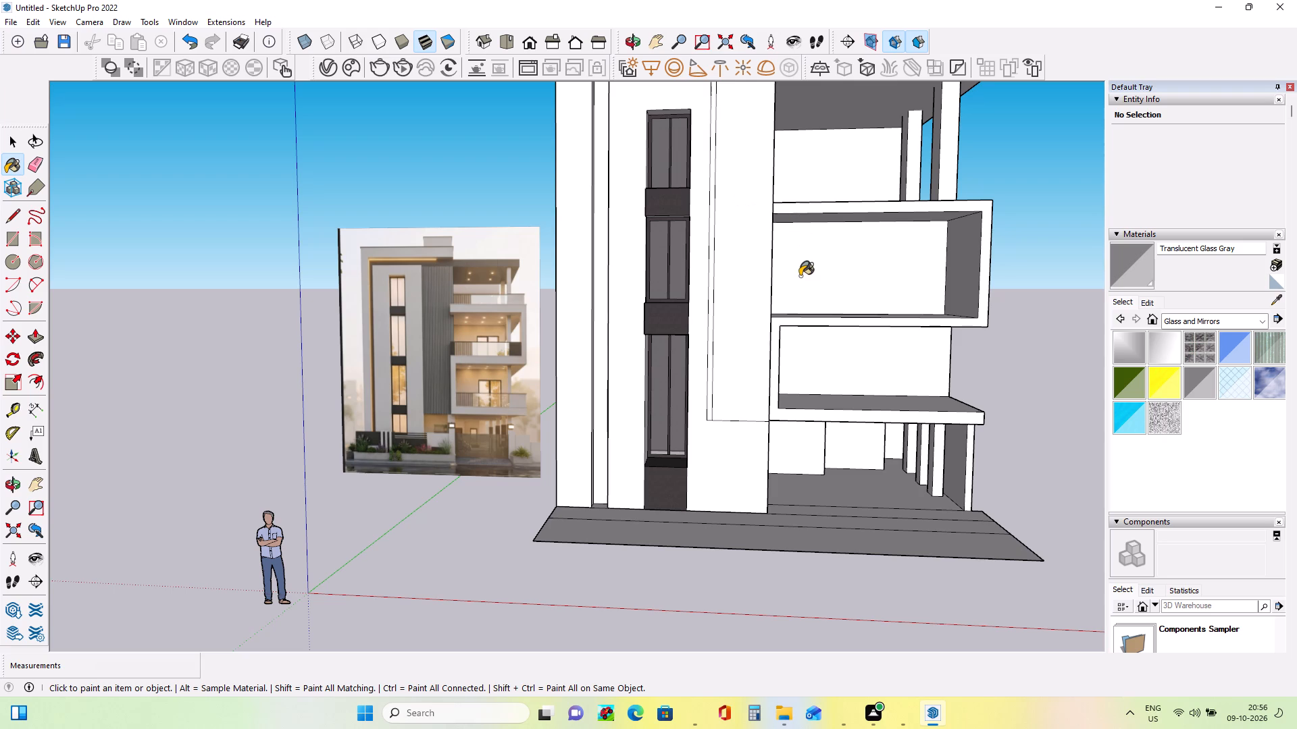
Examine the stair-tower windows, the front facade and the blank side wall against the reference image.
{"action": "middle_click_drag", "start_coordinate": [805, 282], "coordinate": [855, 361]}
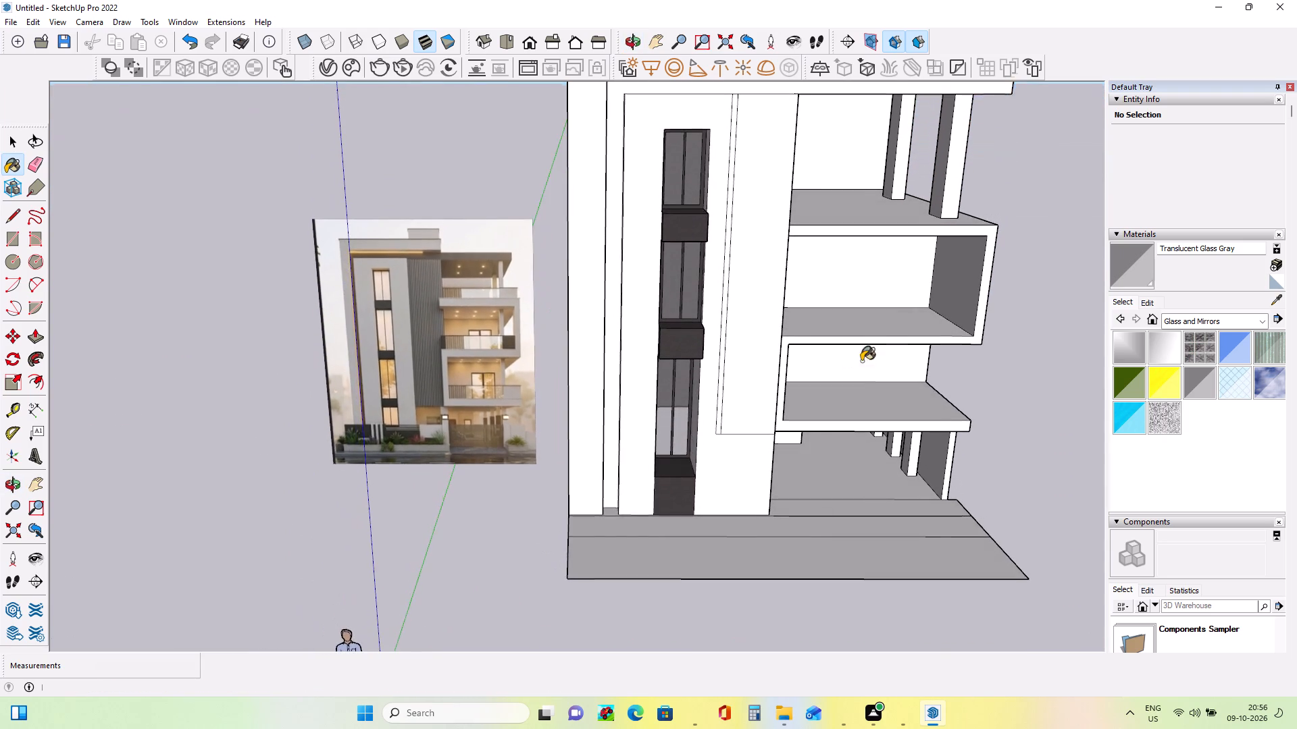
{"action": "scroll", "coordinate": [900, 393], "scroll_direction": "down", "scroll_amount": 3}
{"action": "middle_click_drag", "start_coordinate": [936, 457], "coordinate": [896, 396]}
{"action": "scroll", "coordinate": [884, 335], "scroll_direction": "up", "scroll_amount": 3}
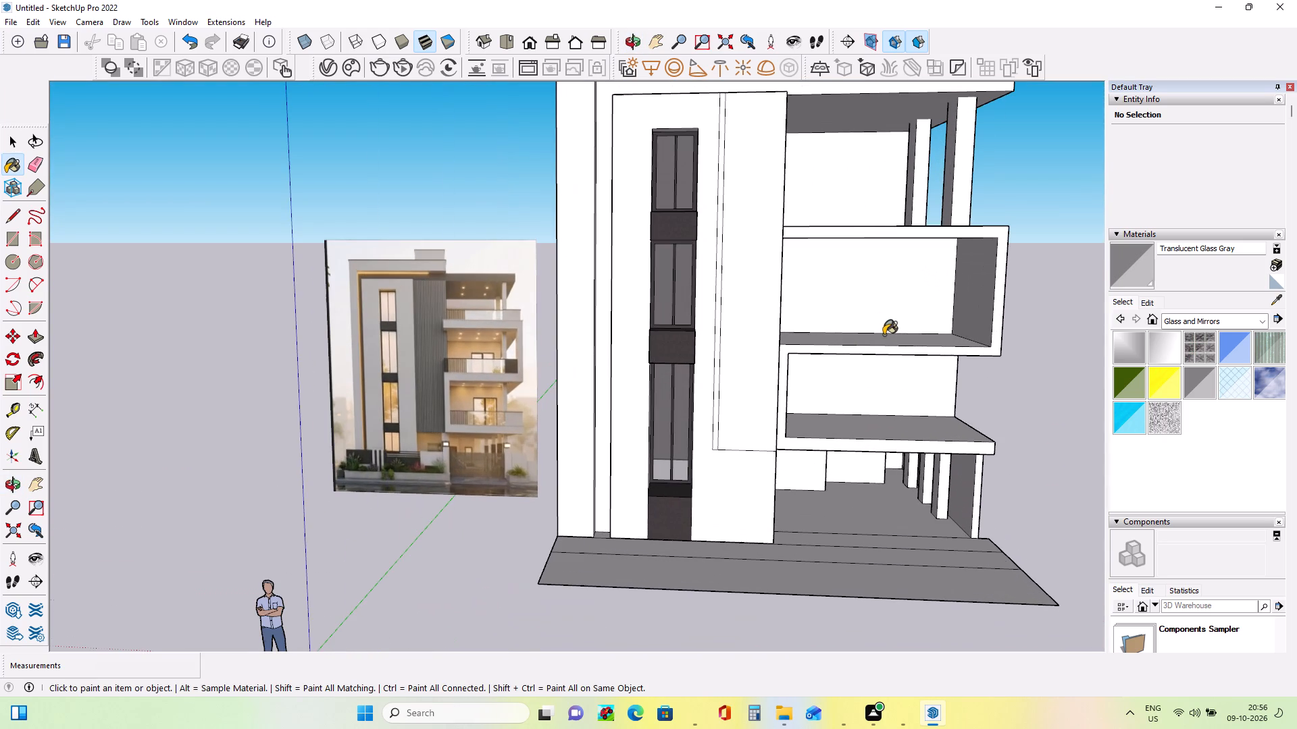
{"action": "scroll", "coordinate": [526, 428], "scroll_direction": "up", "scroll_amount": 6}
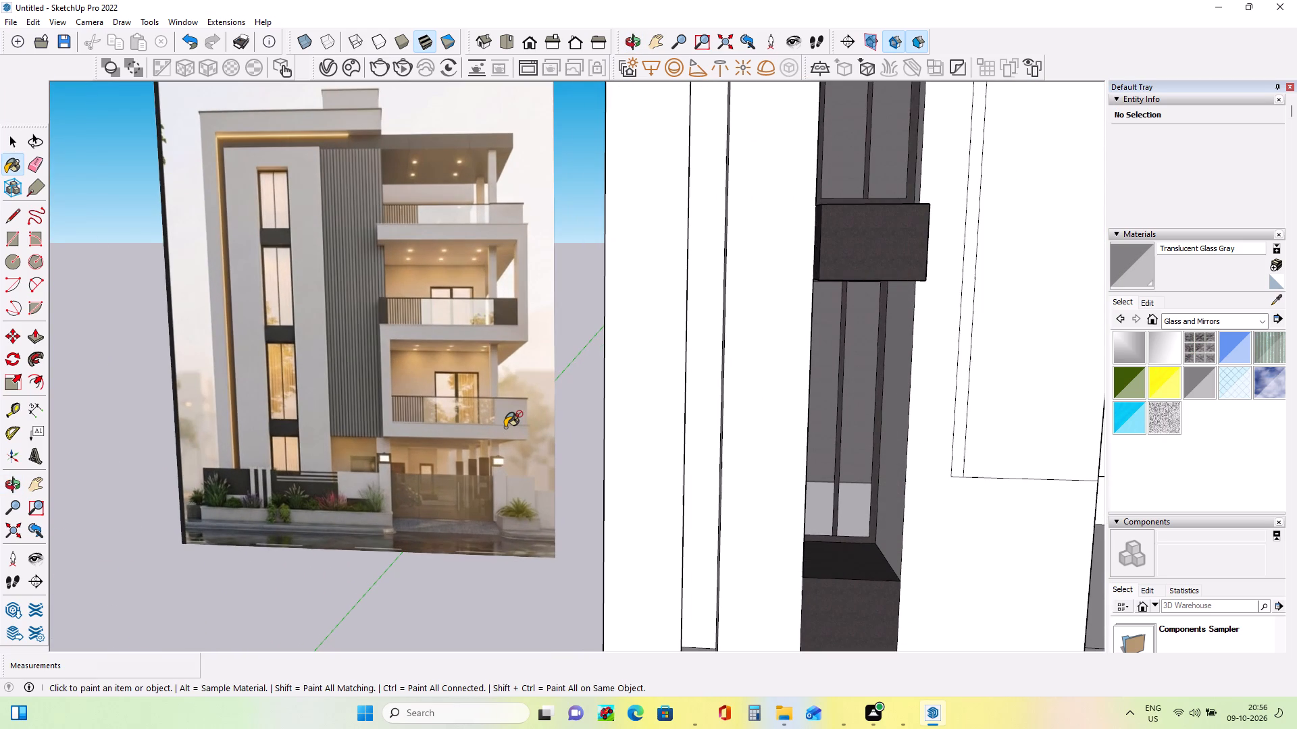
{"action": "middle_click_drag", "start_coordinate": [513, 432], "coordinate": [565, 431]}
{"action": "scroll", "coordinate": [560, 426], "scroll_direction": "down", "scroll_amount": 3}
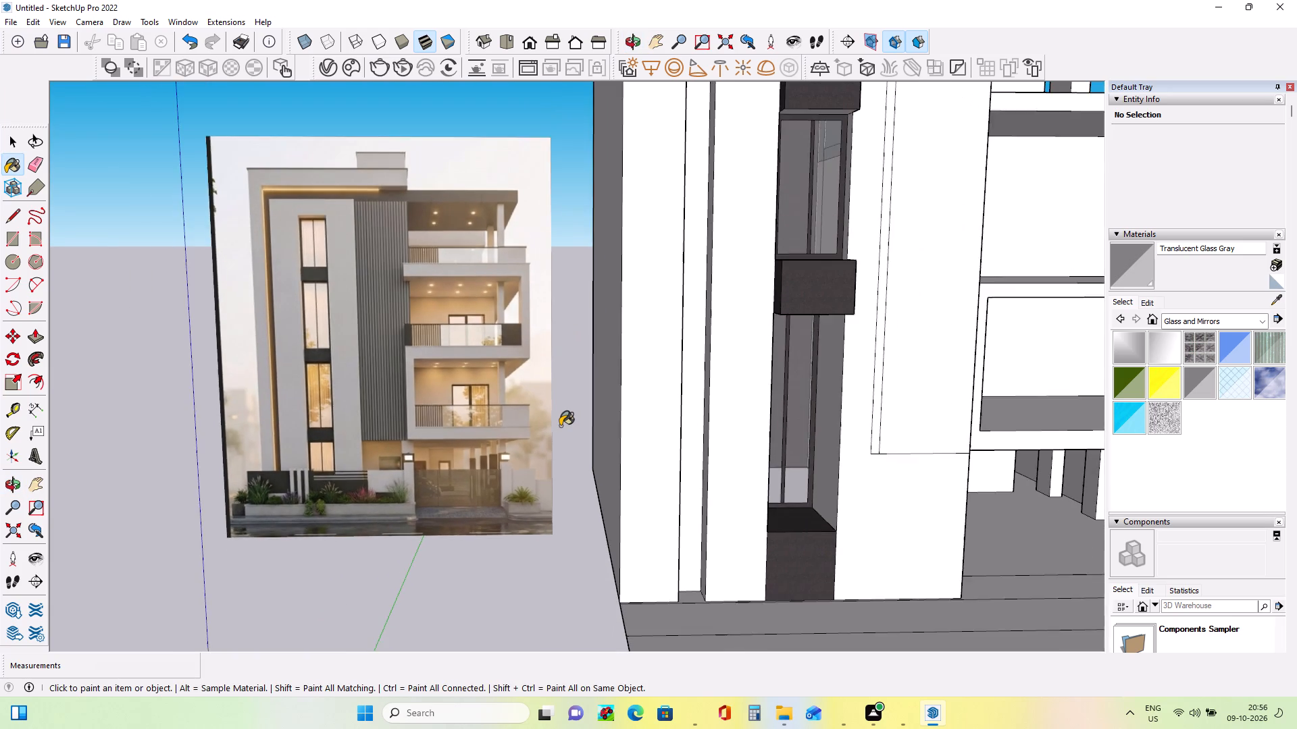
{"action": "scroll", "coordinate": [560, 426], "scroll_direction": "down", "scroll_amount": 9}
{"action": "middle_click_drag", "start_coordinate": [607, 426], "coordinate": [785, 443]}
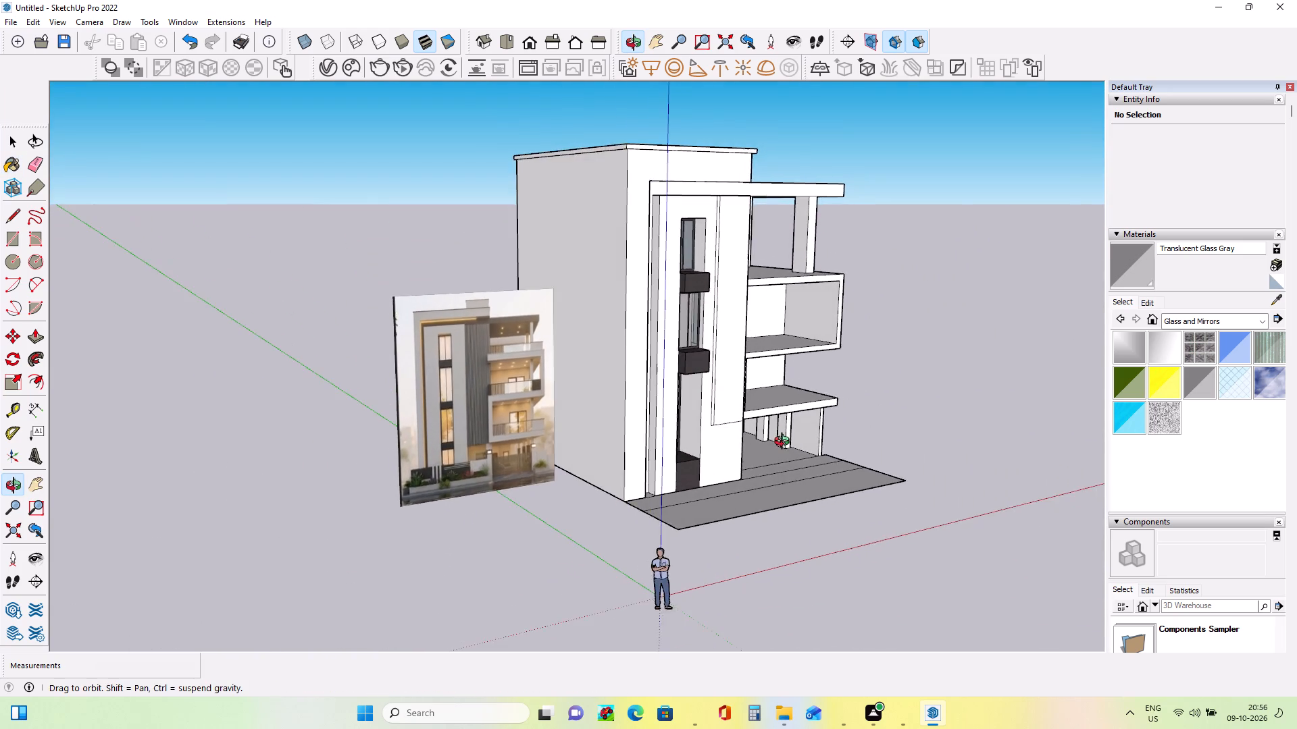
{"action": "middle_click_drag", "start_coordinate": [785, 443], "coordinate": [487, 470]}
{"action": "middle_click_drag", "start_coordinate": [573, 462], "coordinate": [975, 454]}
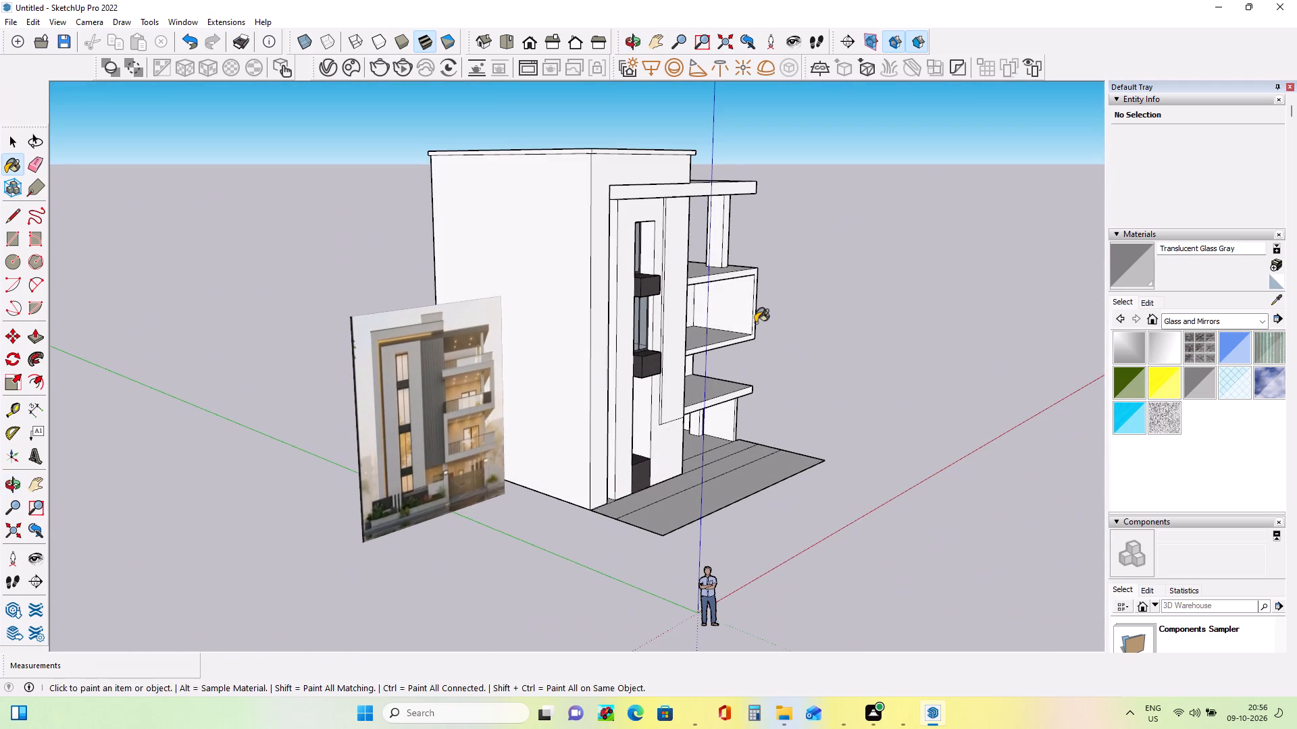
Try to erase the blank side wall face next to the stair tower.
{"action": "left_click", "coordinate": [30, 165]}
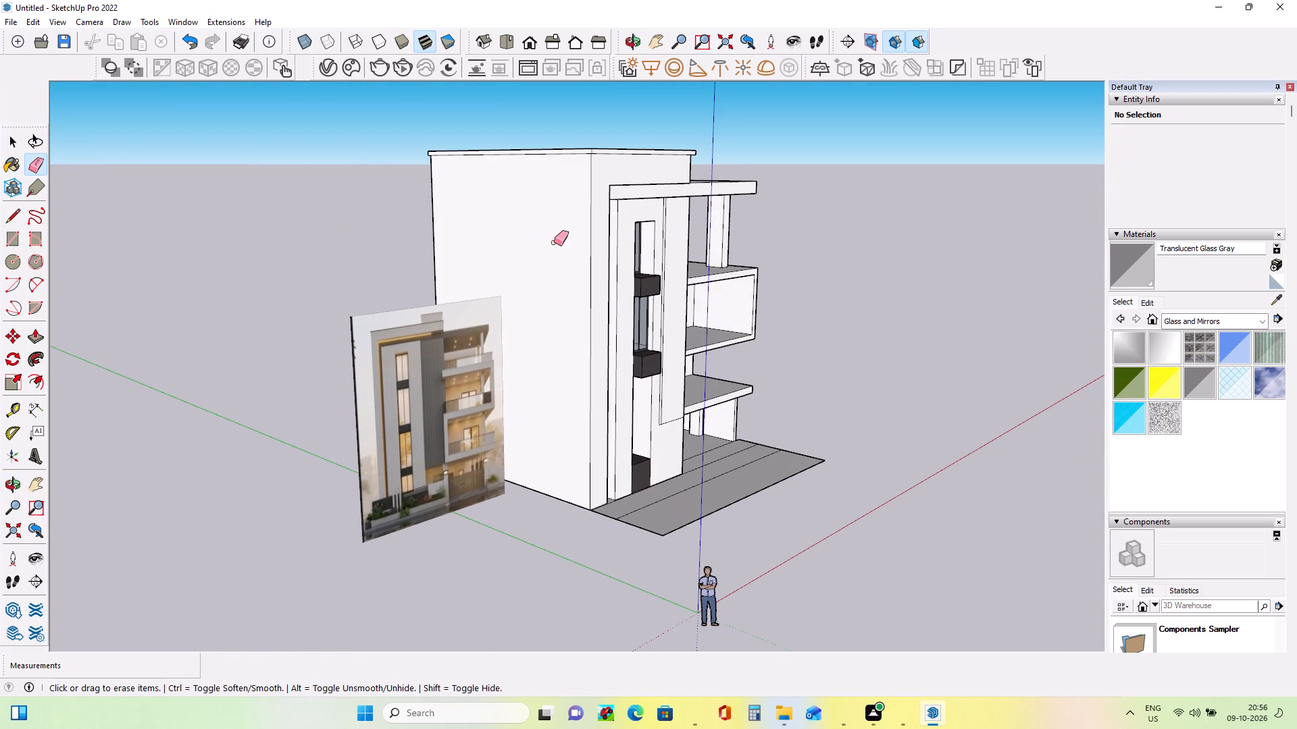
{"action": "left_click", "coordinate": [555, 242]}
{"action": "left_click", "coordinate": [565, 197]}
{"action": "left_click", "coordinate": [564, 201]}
Draw a full-width rectangle about 15' 6" high by 29' 6" long on the upper part of the side wall, below the roof slab.
{"action": "middle_click_drag", "start_coordinate": [233, 315], "coordinate": [390, 429]}
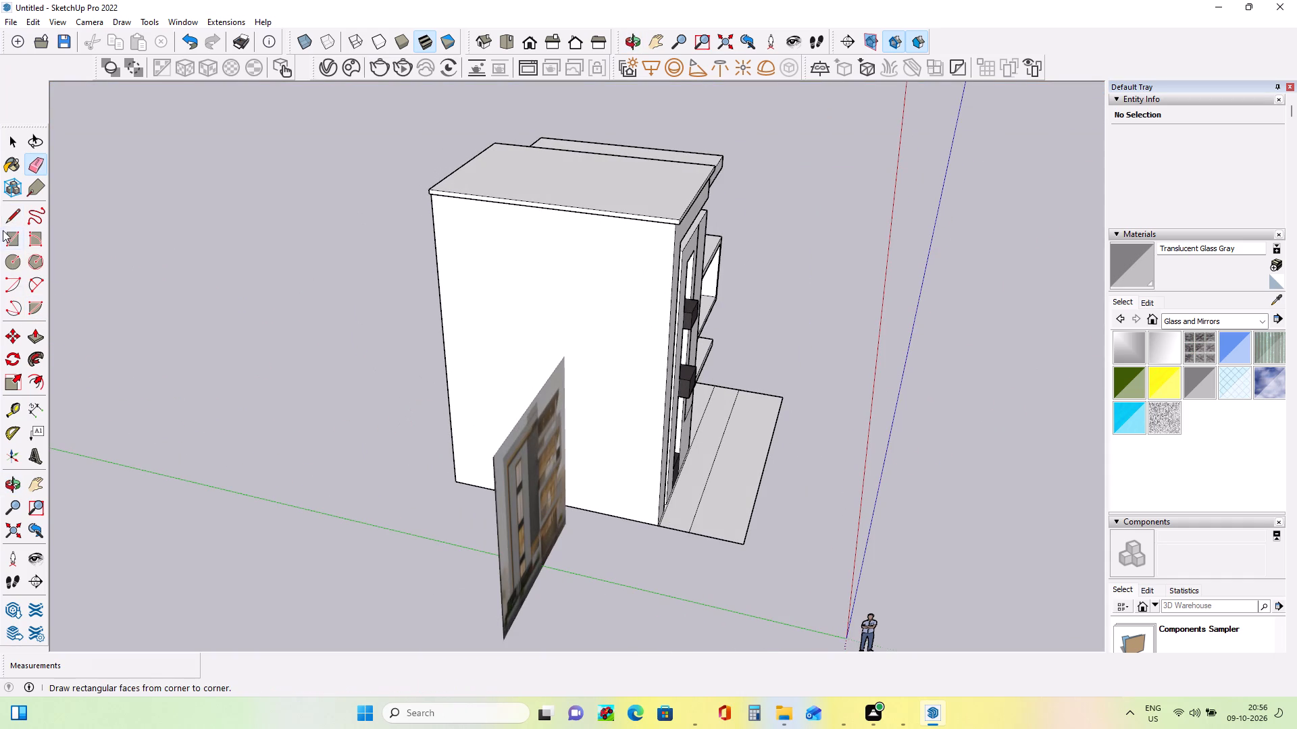
{"action": "left_click", "coordinate": [14, 234]}
{"action": "left_click", "coordinate": [671, 358]}
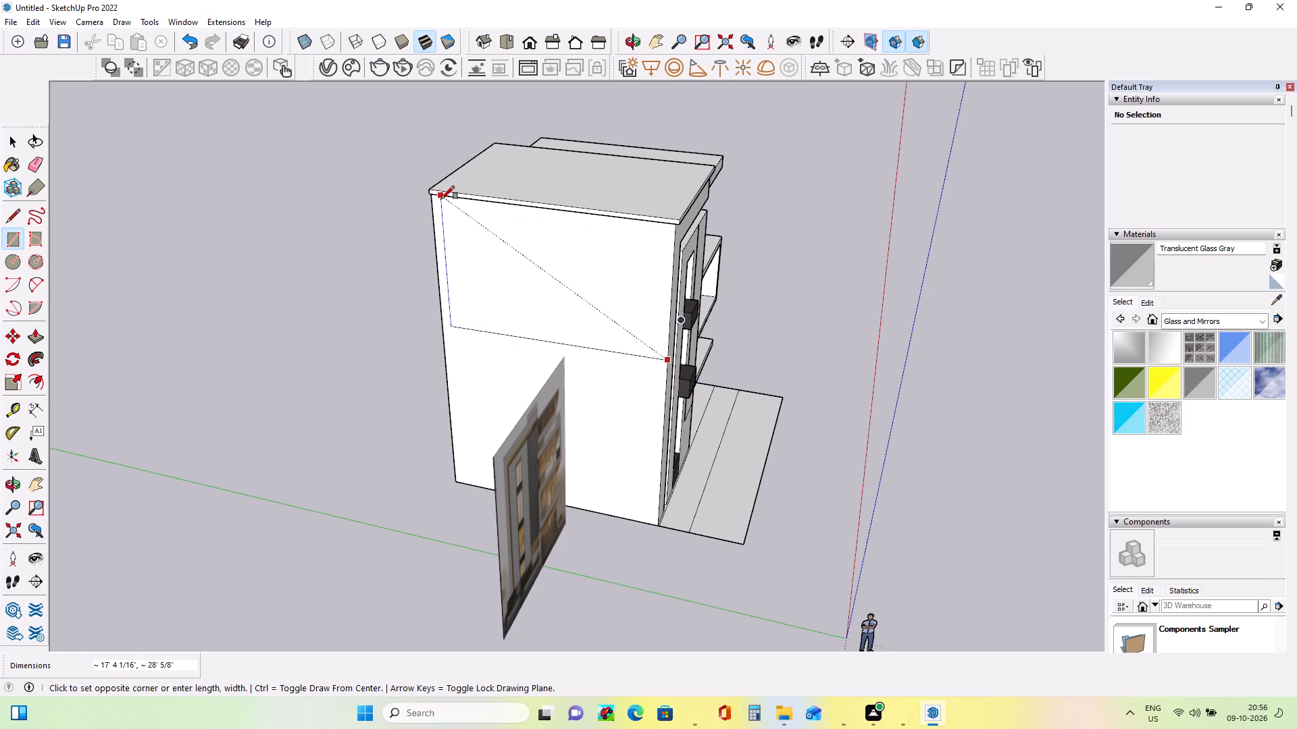
{"action": "scroll", "coordinate": [432, 208], "scroll_direction": "down", "scroll_amount": 1}
{"action": "scroll", "coordinate": [432, 208], "scroll_direction": "up", "scroll_amount": 6}
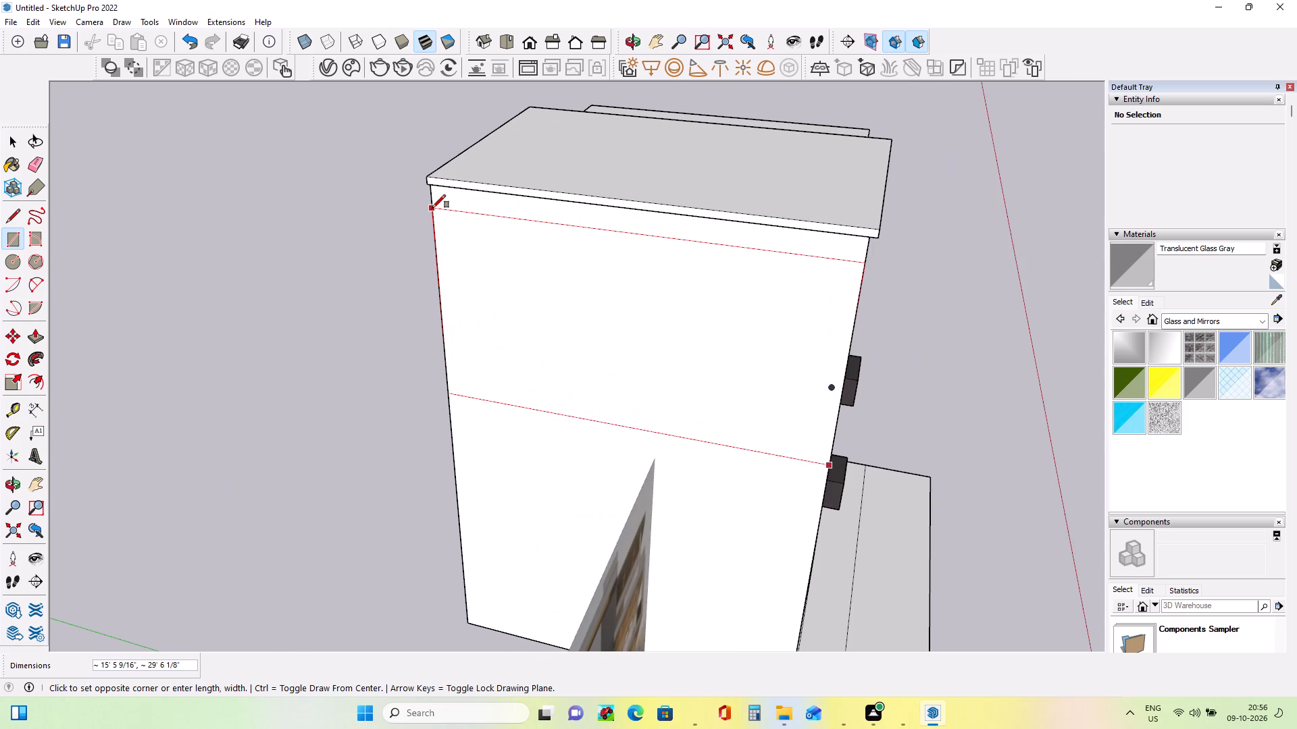
{"action": "left_click", "coordinate": [432, 208]}
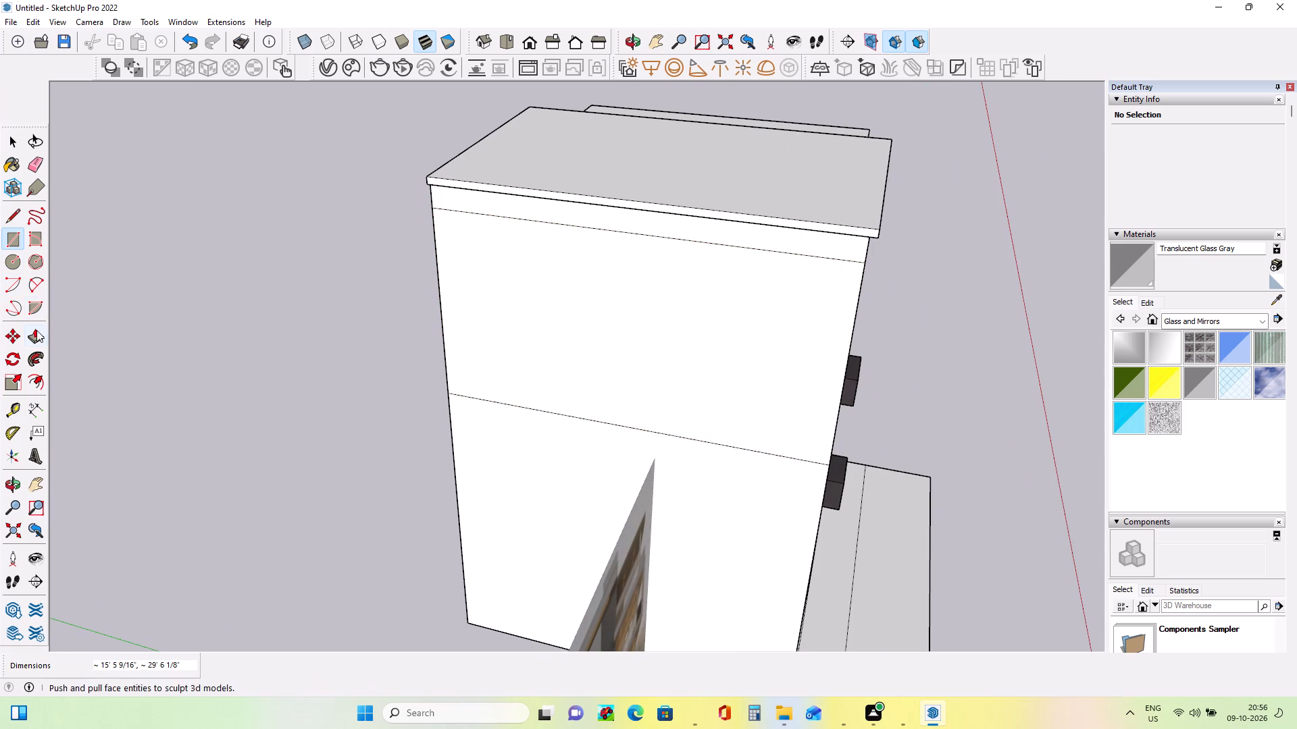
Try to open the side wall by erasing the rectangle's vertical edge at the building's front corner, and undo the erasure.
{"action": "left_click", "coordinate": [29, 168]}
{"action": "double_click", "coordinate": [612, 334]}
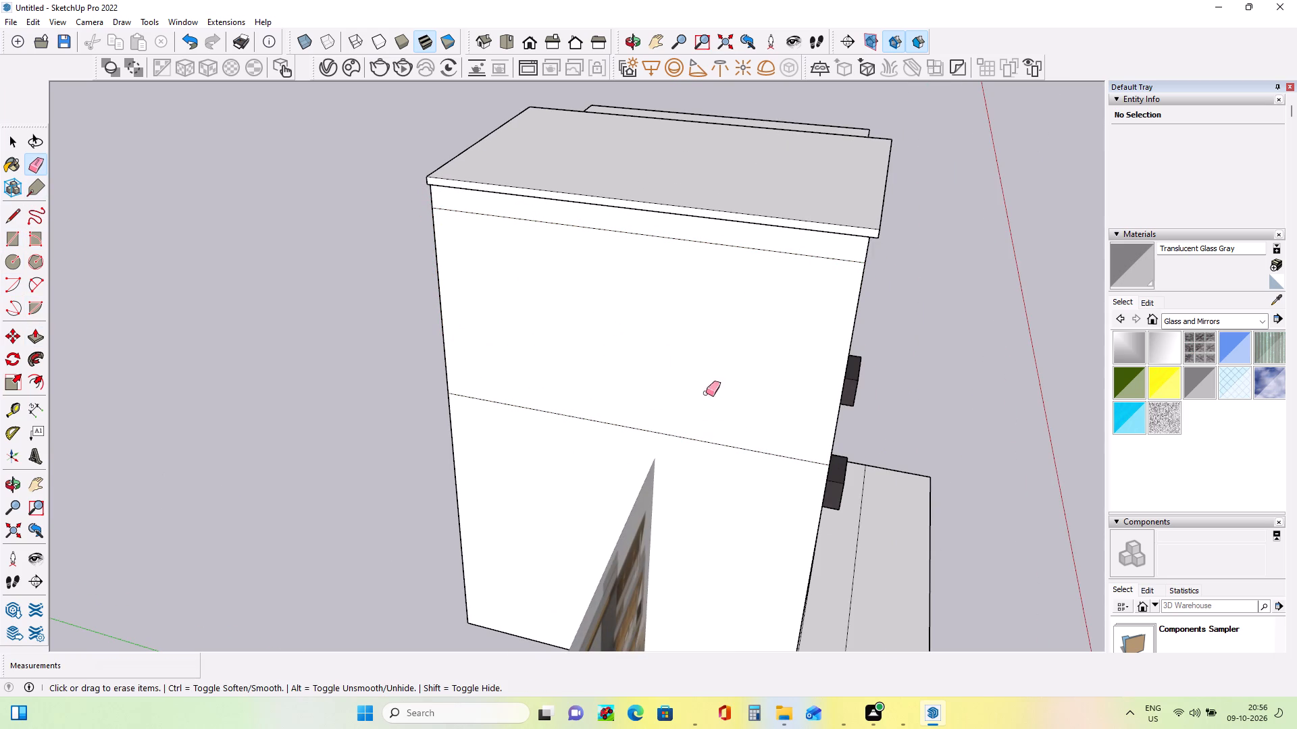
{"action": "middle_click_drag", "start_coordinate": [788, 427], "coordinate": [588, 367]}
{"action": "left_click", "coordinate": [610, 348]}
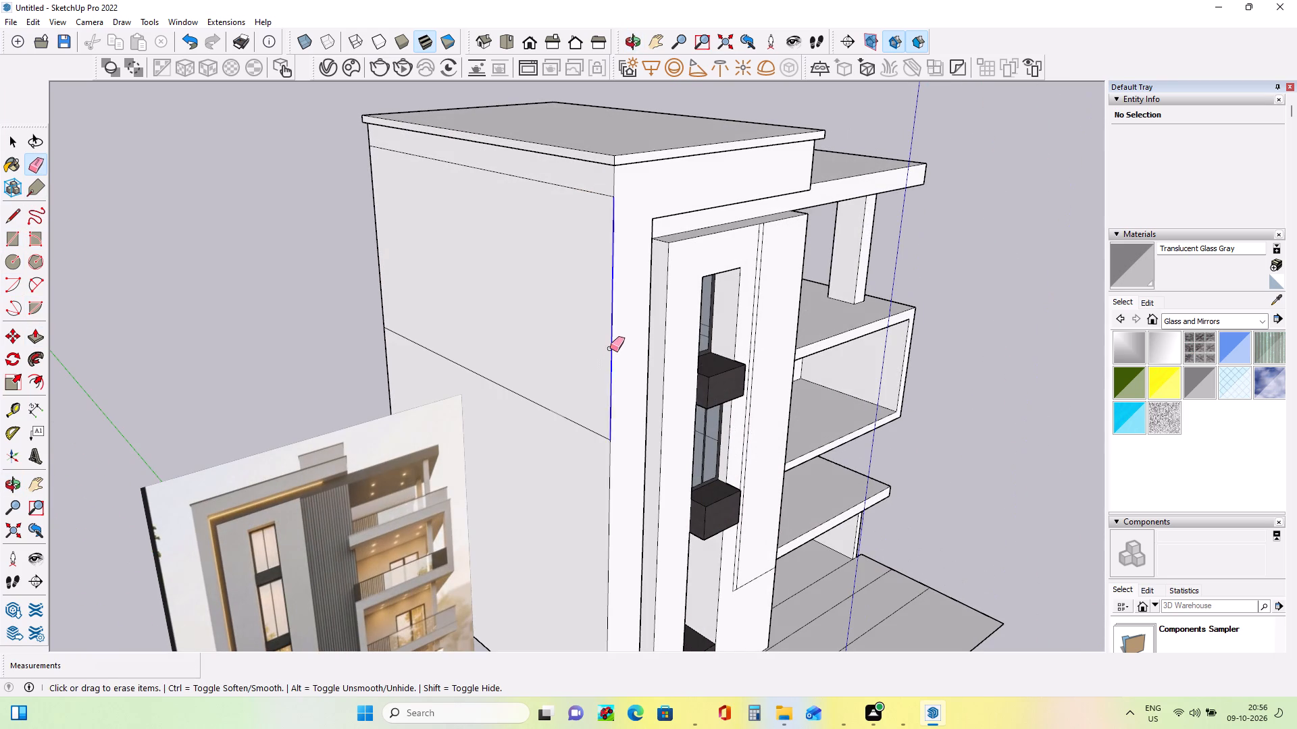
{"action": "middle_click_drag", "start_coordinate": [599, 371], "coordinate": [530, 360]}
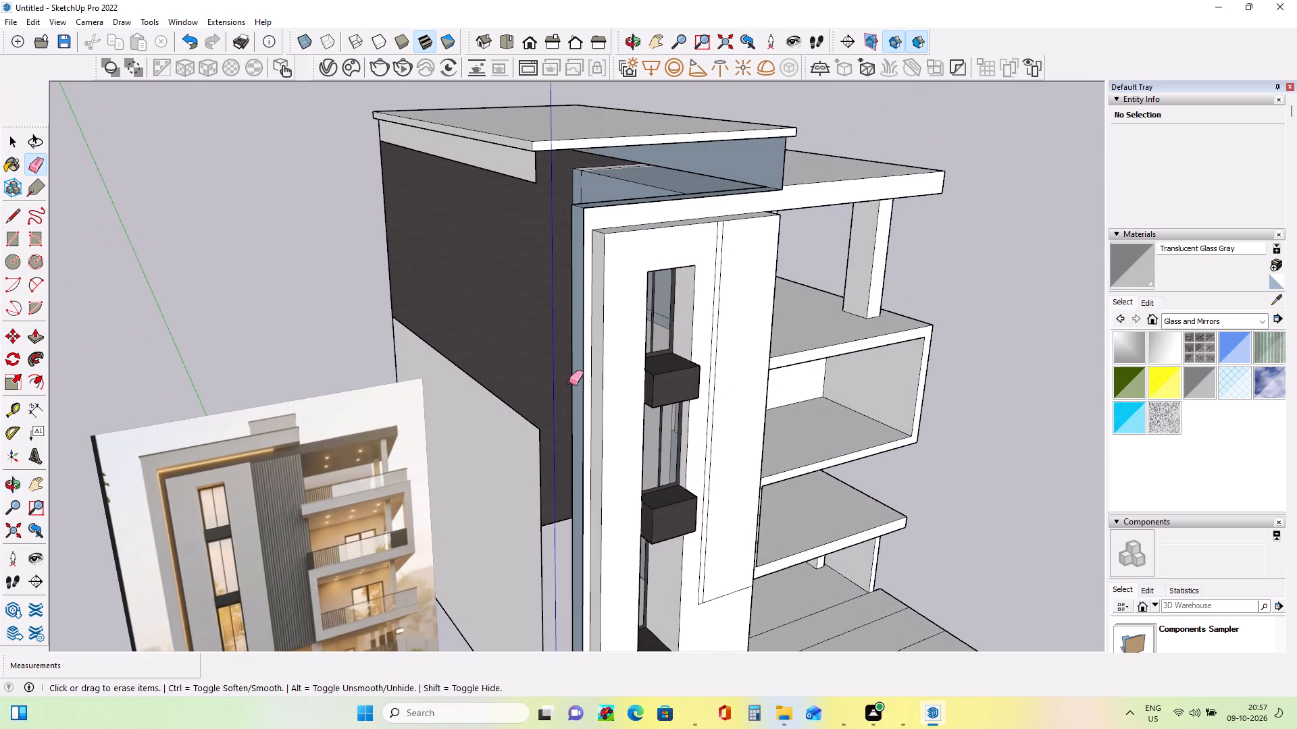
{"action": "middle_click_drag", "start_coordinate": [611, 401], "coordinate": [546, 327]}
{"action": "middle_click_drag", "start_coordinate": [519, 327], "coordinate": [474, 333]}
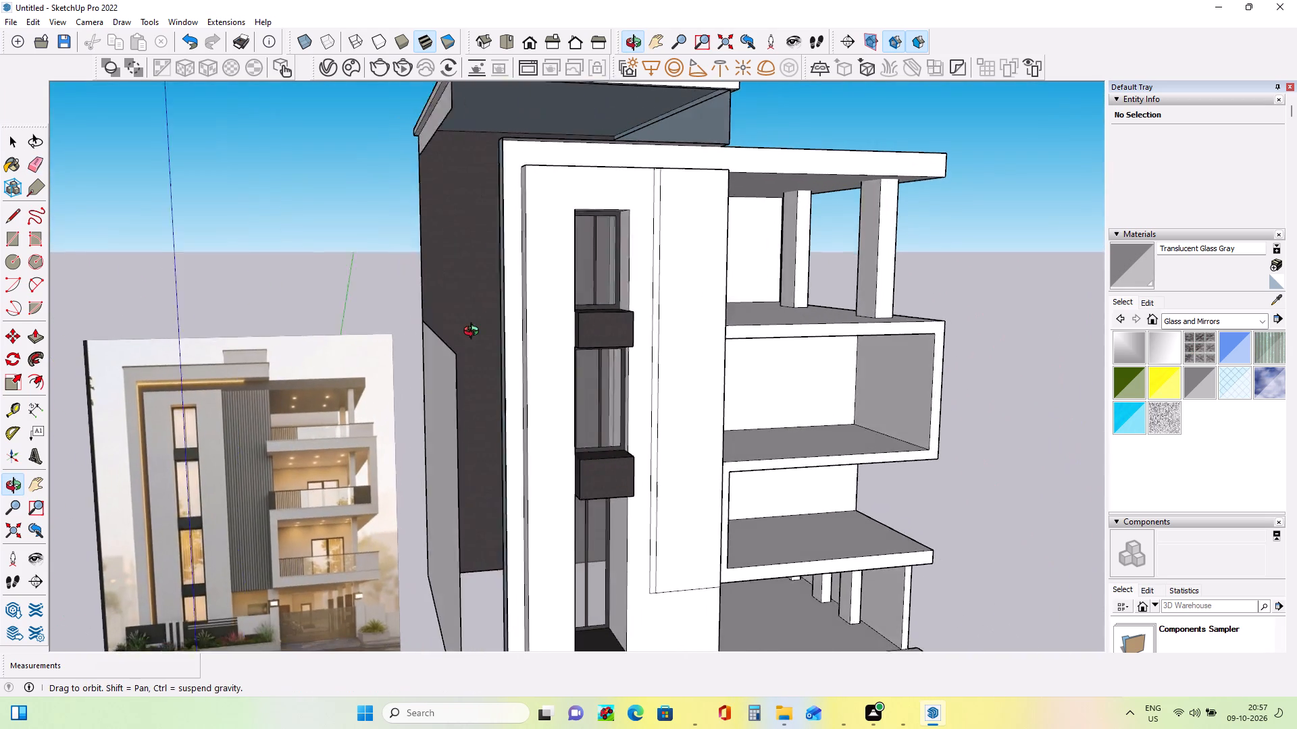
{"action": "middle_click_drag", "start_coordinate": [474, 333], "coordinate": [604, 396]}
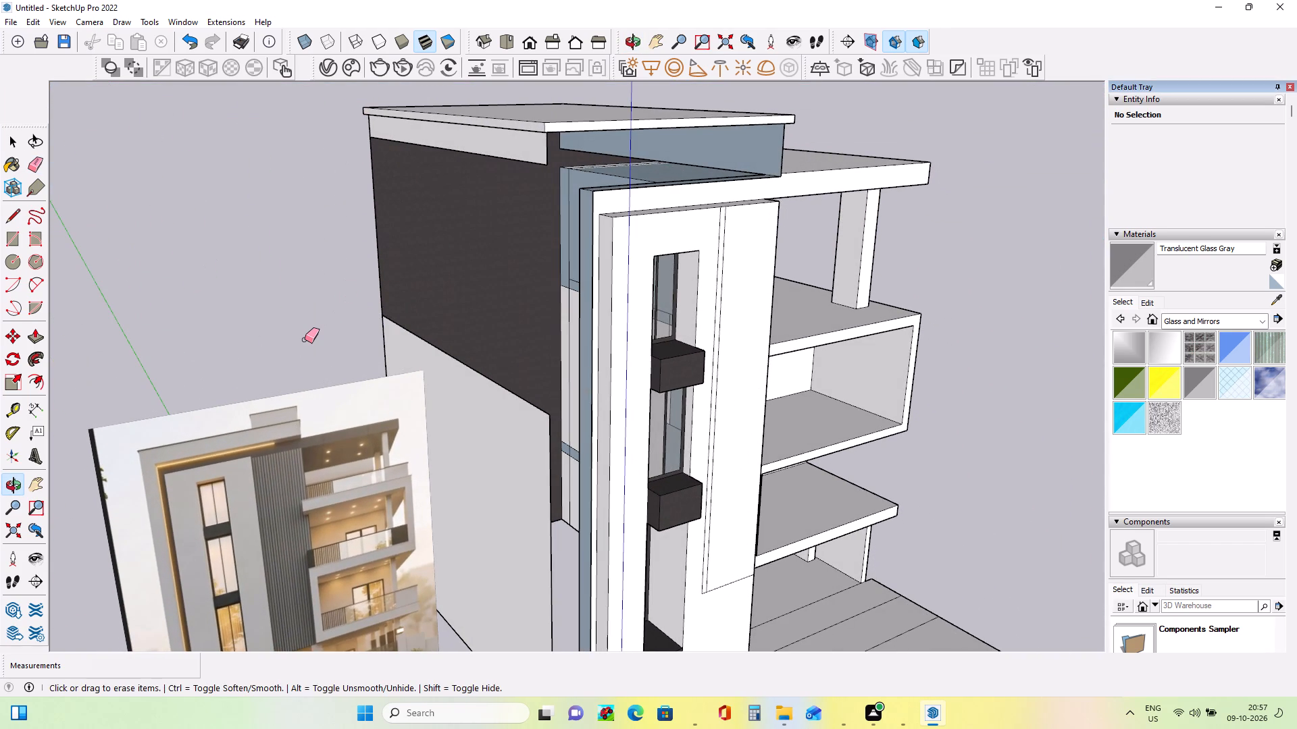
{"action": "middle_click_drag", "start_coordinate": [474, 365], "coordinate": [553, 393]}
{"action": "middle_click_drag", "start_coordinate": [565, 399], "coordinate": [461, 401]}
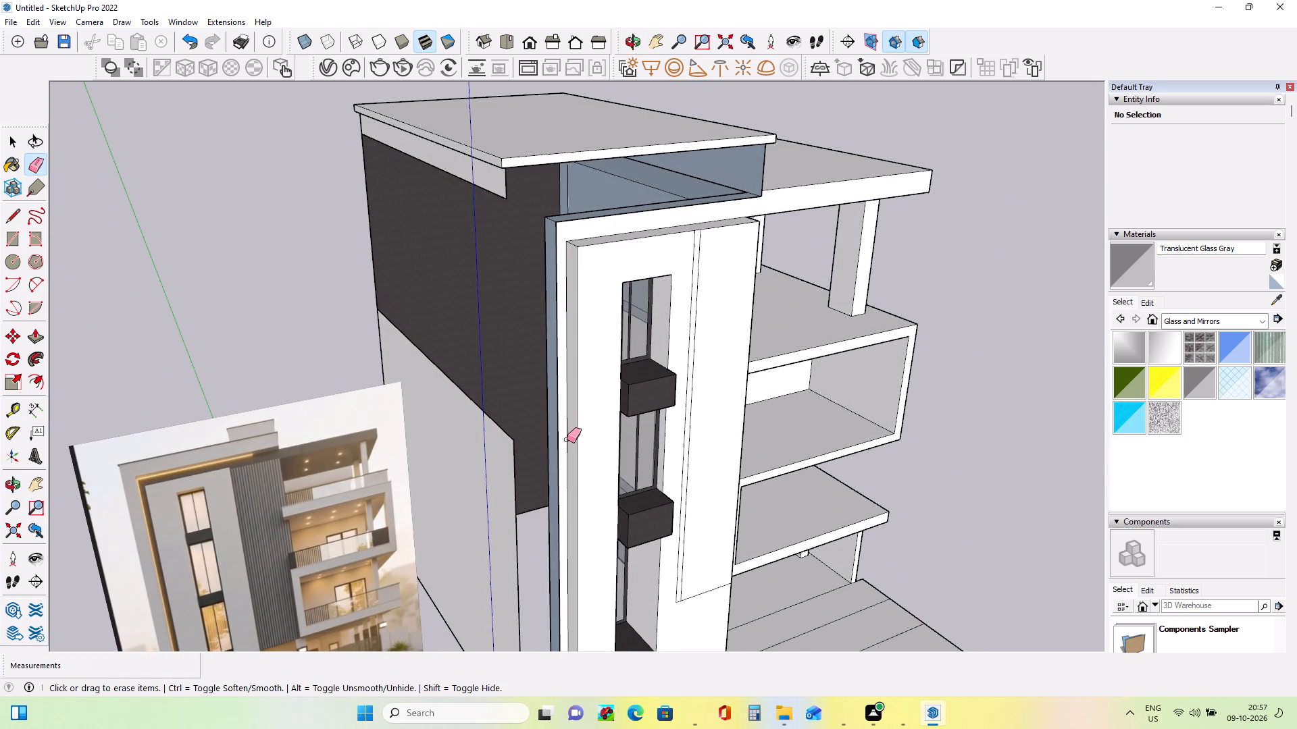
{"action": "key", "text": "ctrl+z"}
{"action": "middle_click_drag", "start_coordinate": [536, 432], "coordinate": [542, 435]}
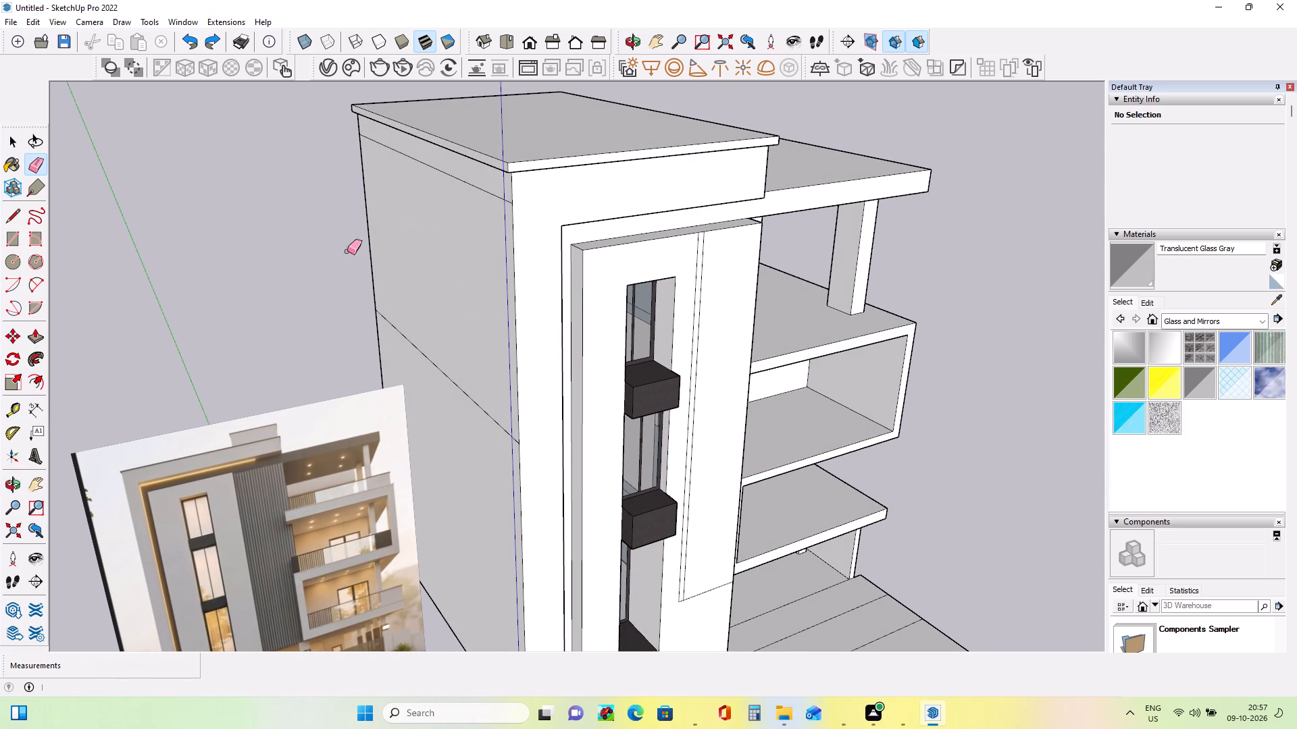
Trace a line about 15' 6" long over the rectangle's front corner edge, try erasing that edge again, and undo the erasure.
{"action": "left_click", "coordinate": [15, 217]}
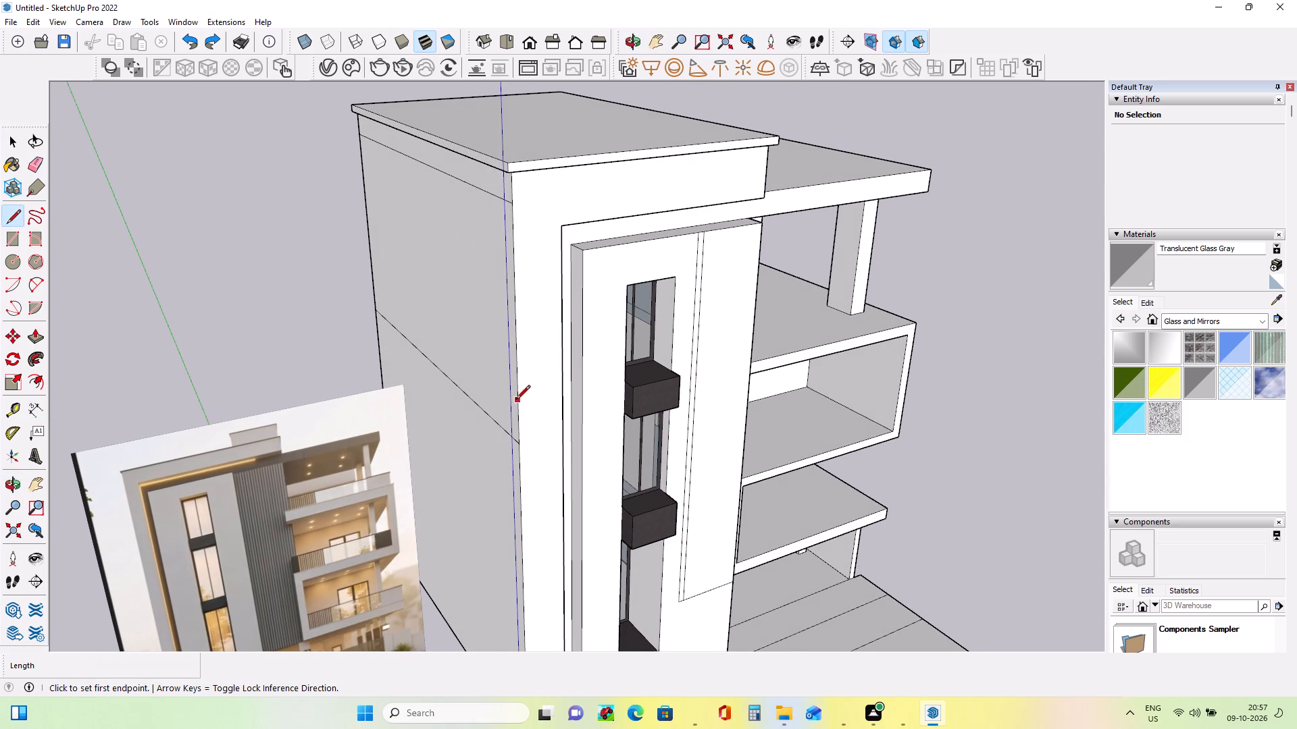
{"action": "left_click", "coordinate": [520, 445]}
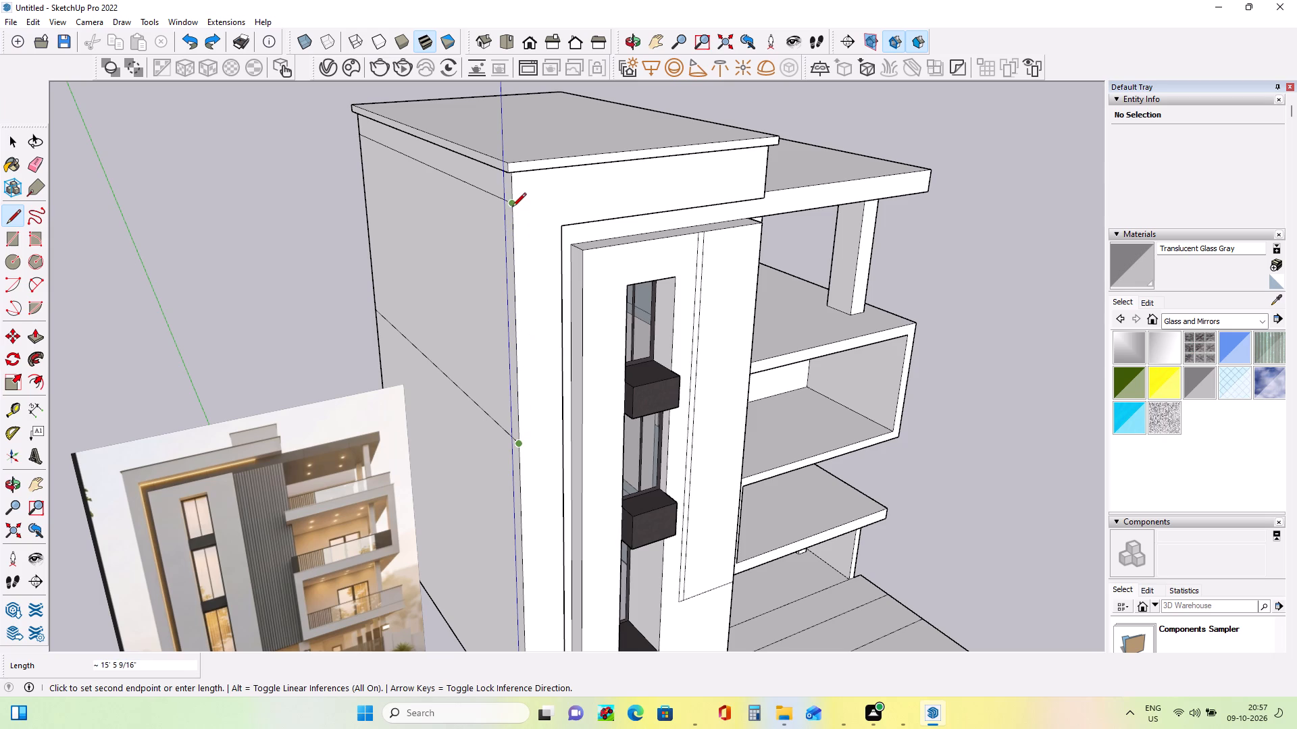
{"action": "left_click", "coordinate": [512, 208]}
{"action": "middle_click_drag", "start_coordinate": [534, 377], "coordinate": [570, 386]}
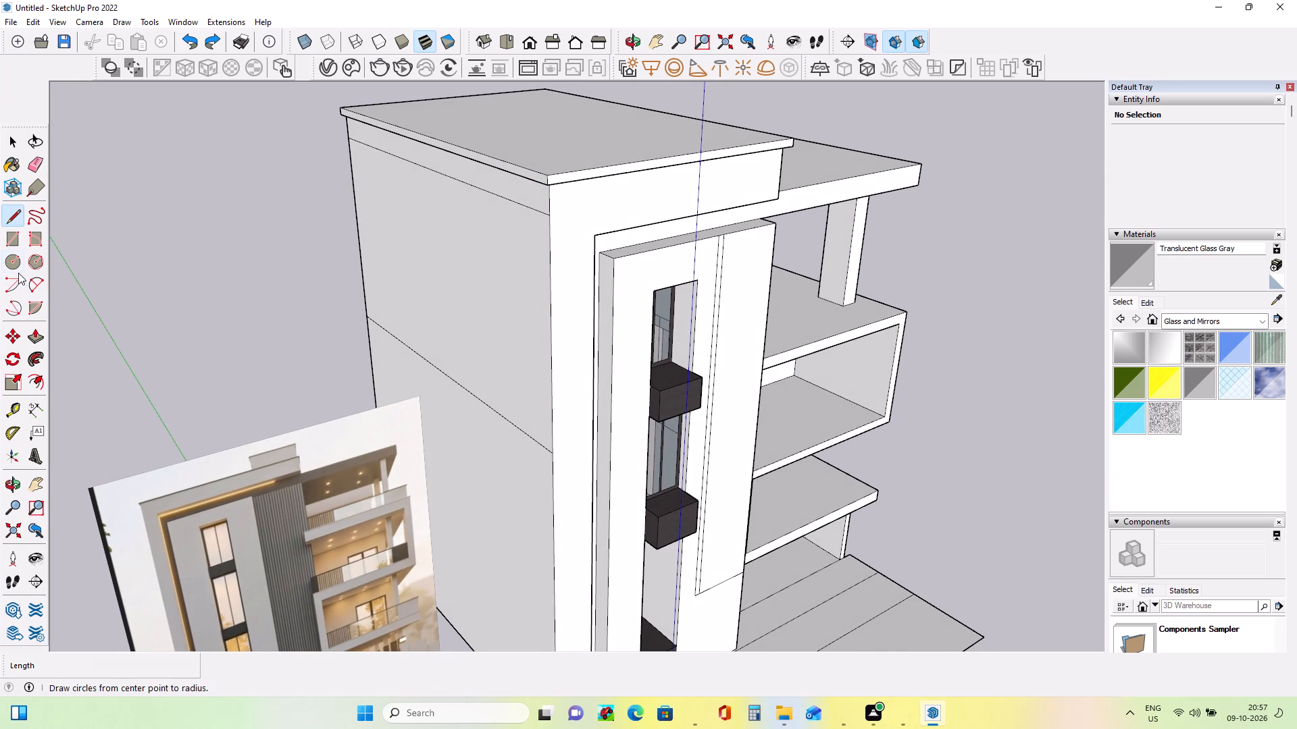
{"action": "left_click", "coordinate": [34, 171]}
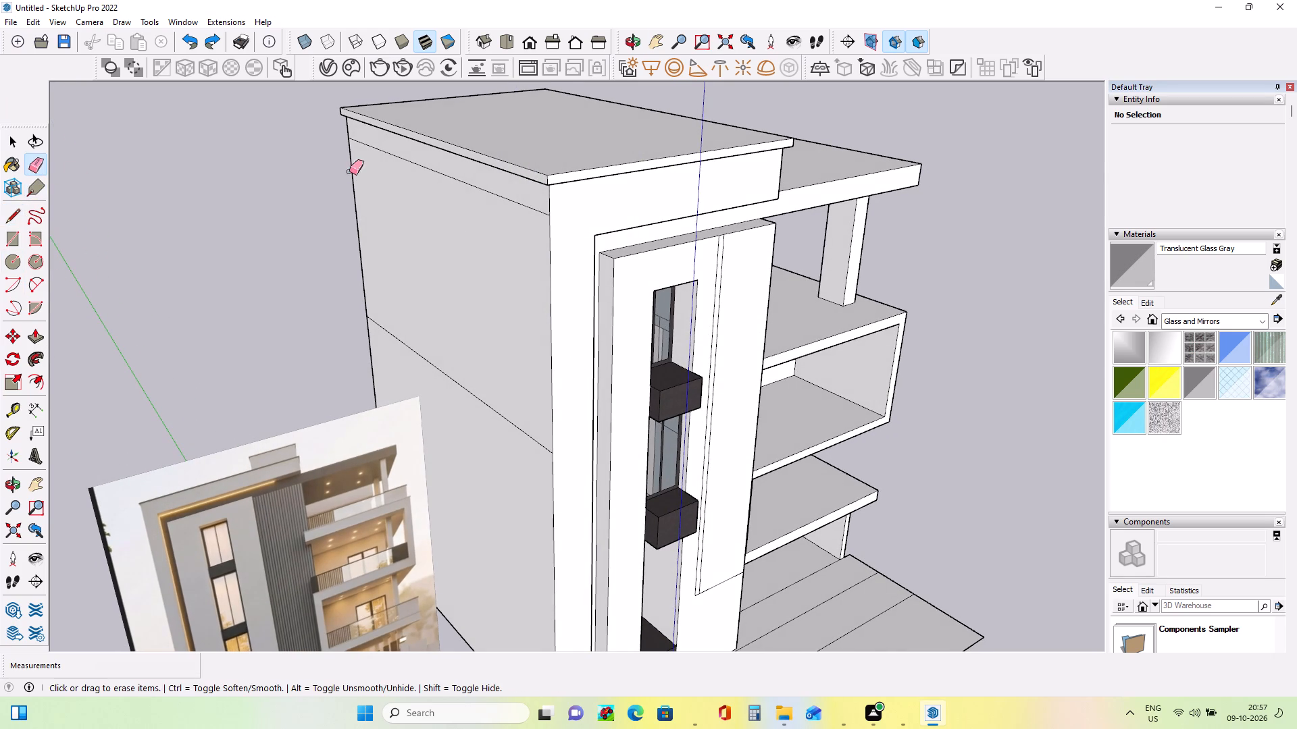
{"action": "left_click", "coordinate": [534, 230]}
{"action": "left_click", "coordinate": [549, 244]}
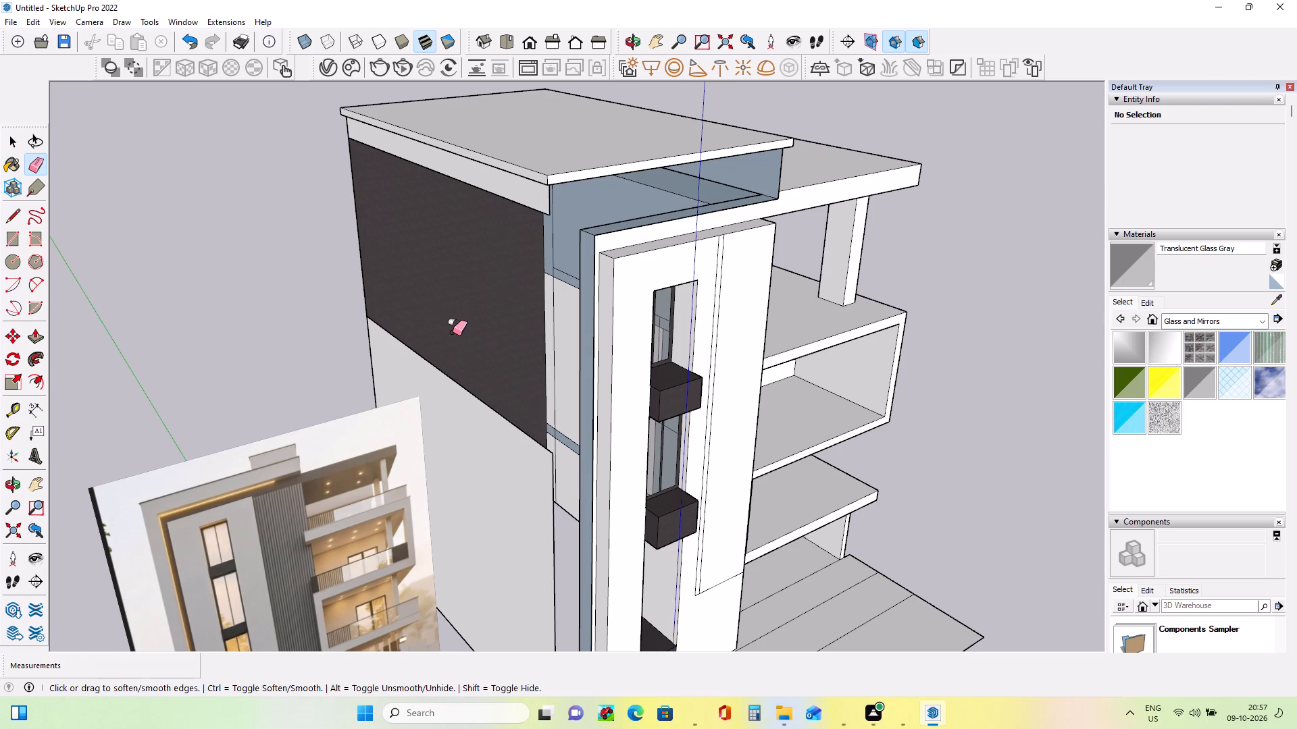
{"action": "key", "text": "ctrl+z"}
Delete the rectangular face on the upper side wall to leave an opening.
{"action": "middle_click_drag", "start_coordinate": [538, 395], "coordinate": [619, 318]}
{"action": "middle_click_drag", "start_coordinate": [635, 339], "coordinate": [635, 340]}
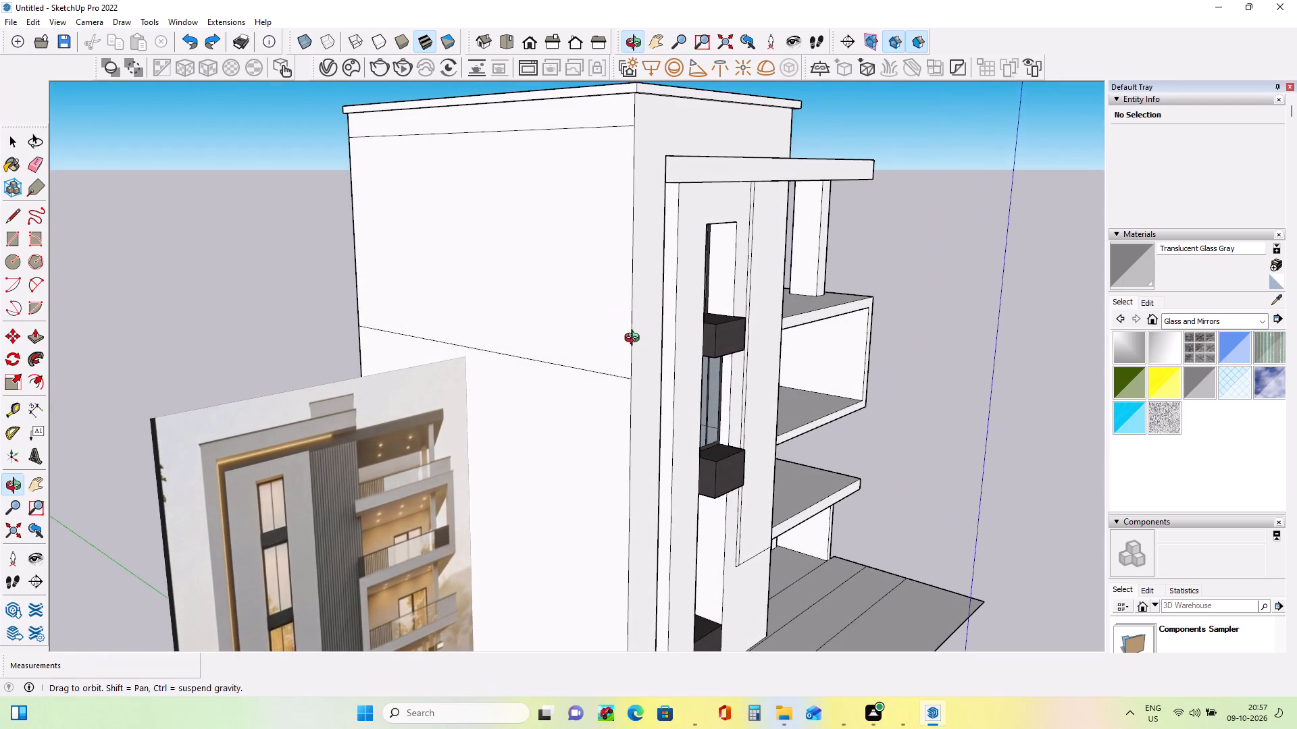
{"action": "middle_click_drag", "start_coordinate": [635, 340], "coordinate": [665, 404]}
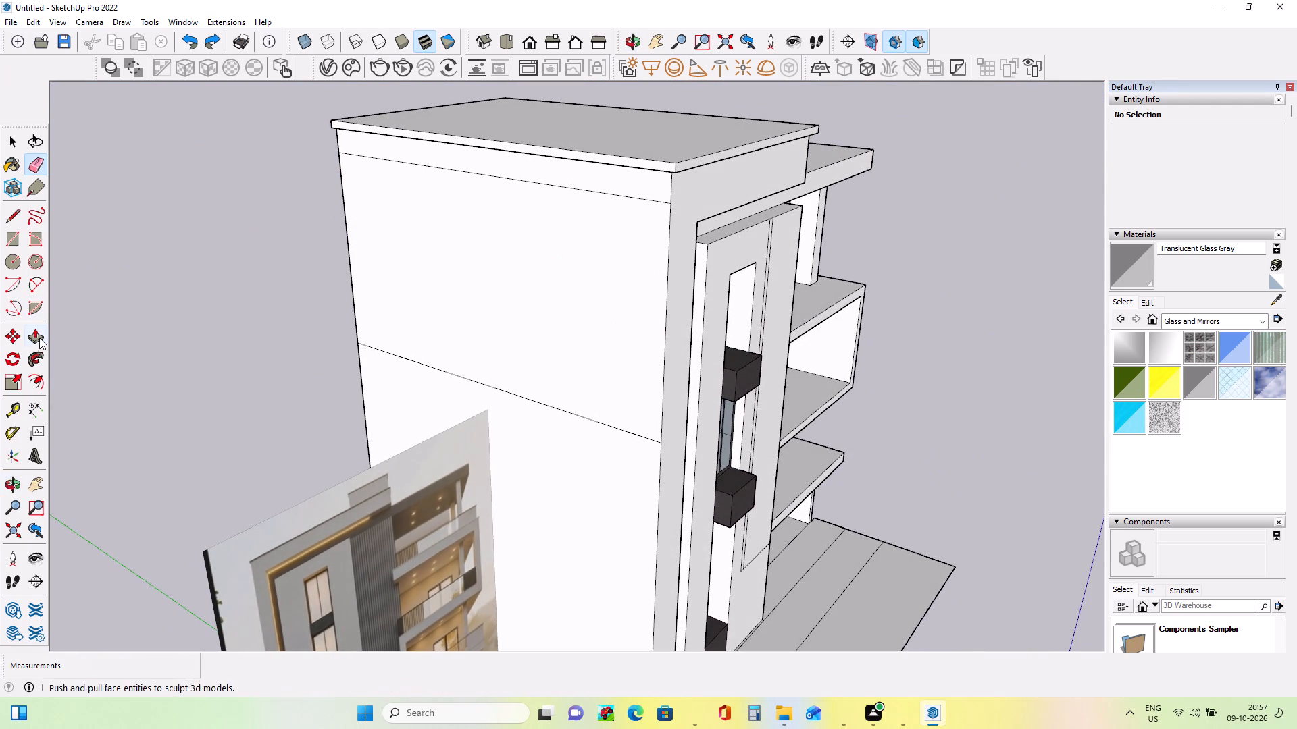
{"action": "left_click", "coordinate": [13, 139]}
{"action": "left_click", "coordinate": [441, 275]}
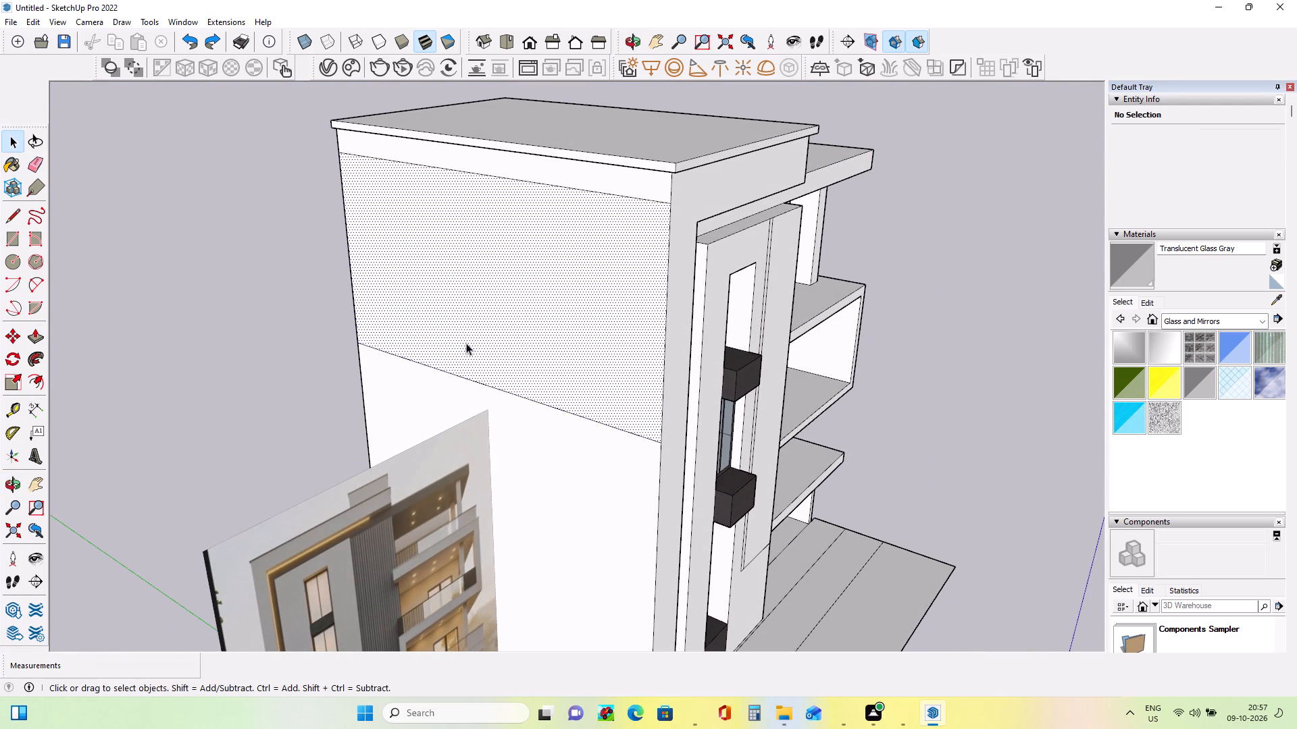
{"action": "key", "text": "Delete"}
Paint the dark interior wall face behind the side opening with Translucent Glass Gold from the Glass and Mirrors materials.
{"action": "middle_click_drag", "start_coordinate": [612, 356], "coordinate": [545, 347]}
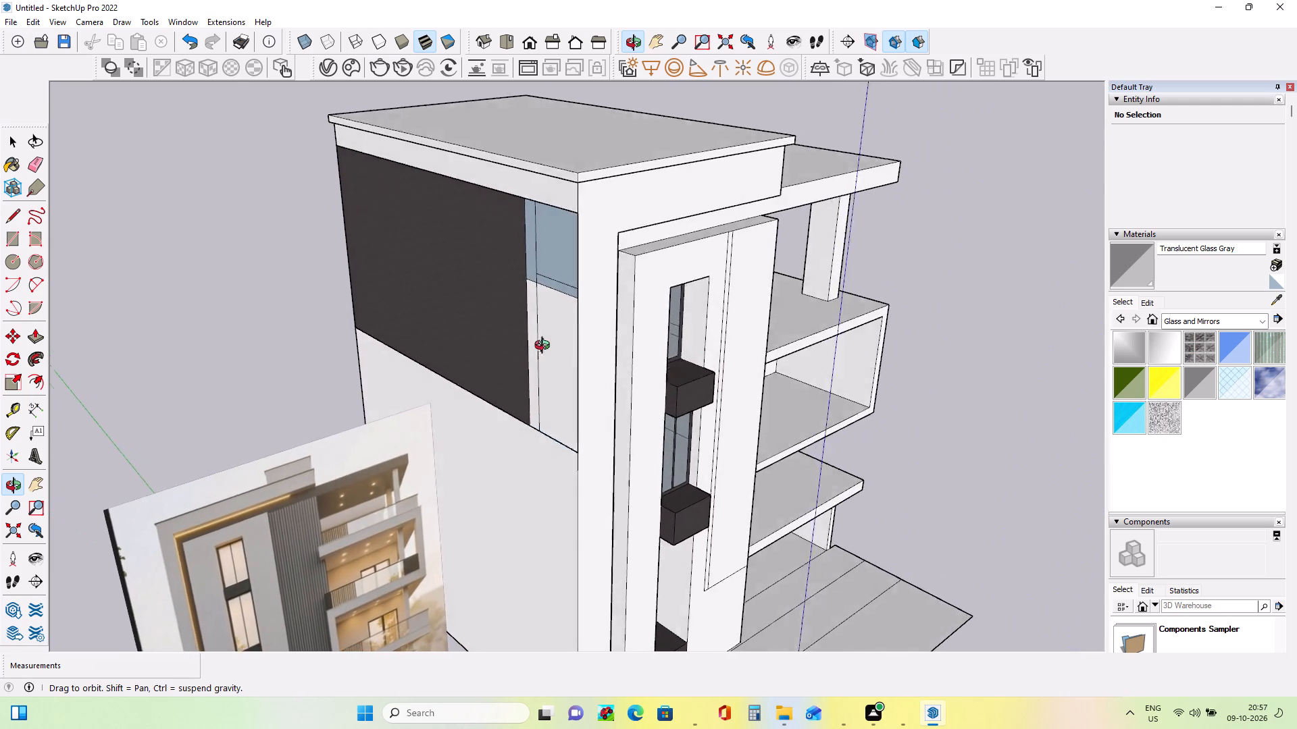
{"action": "middle_click_drag", "start_coordinate": [545, 347], "coordinate": [555, 330]}
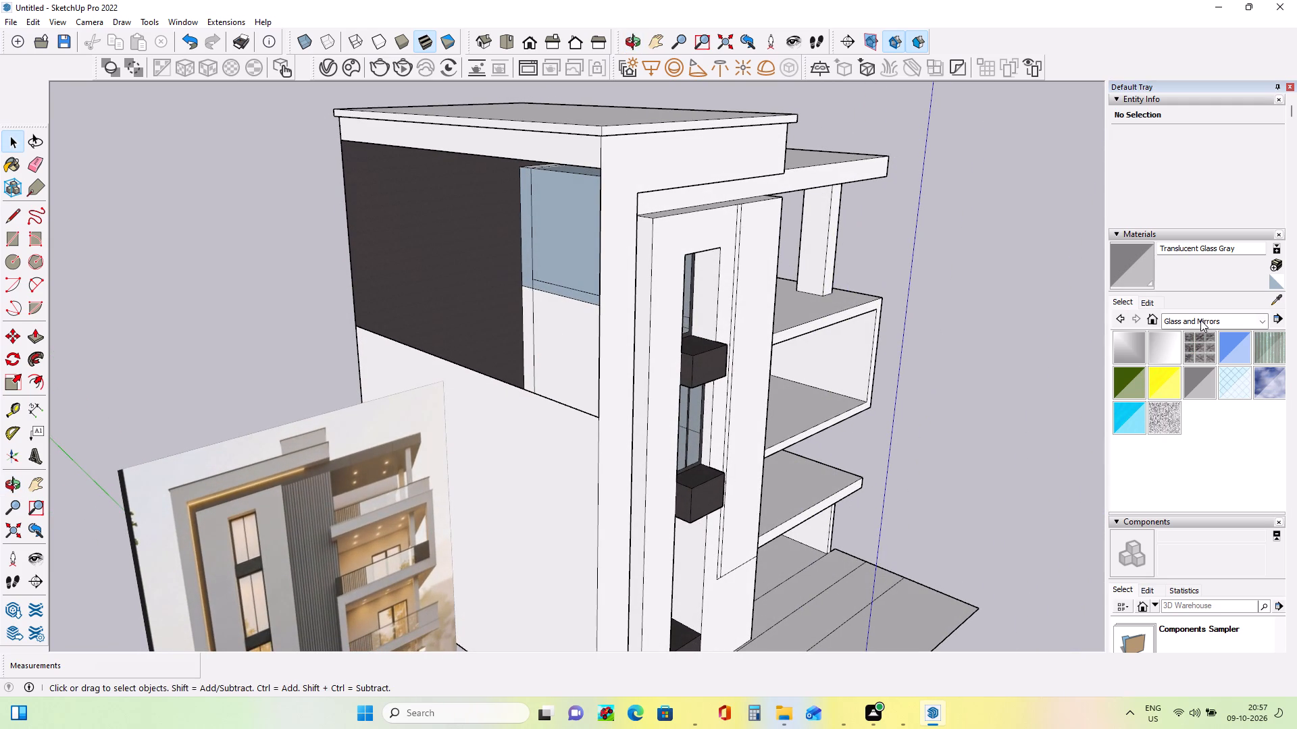
{"action": "left_click", "coordinate": [1200, 320]}
{"action": "left_click", "coordinate": [1155, 388]}
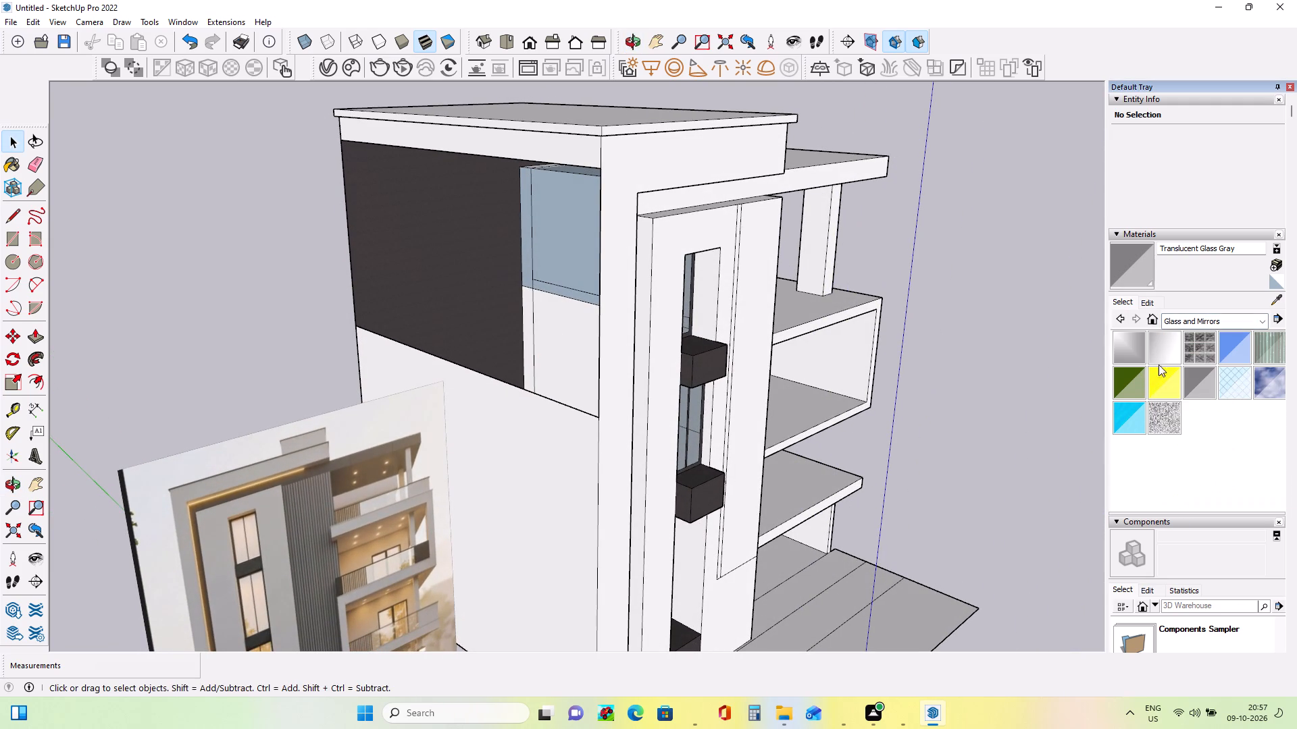
{"action": "left_click", "coordinate": [1165, 385]}
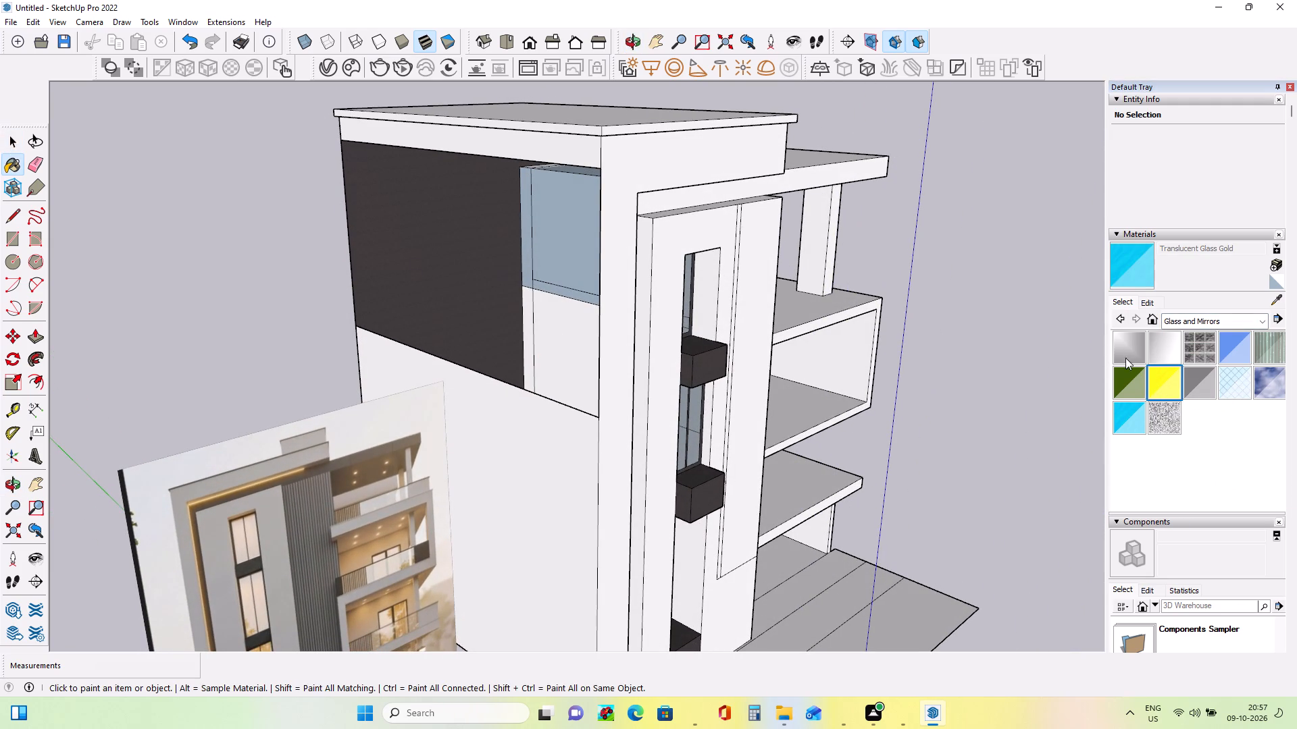
{"action": "left_click", "coordinate": [426, 286]}
{"action": "middle_click_drag", "start_coordinate": [690, 365], "coordinate": [492, 362]}
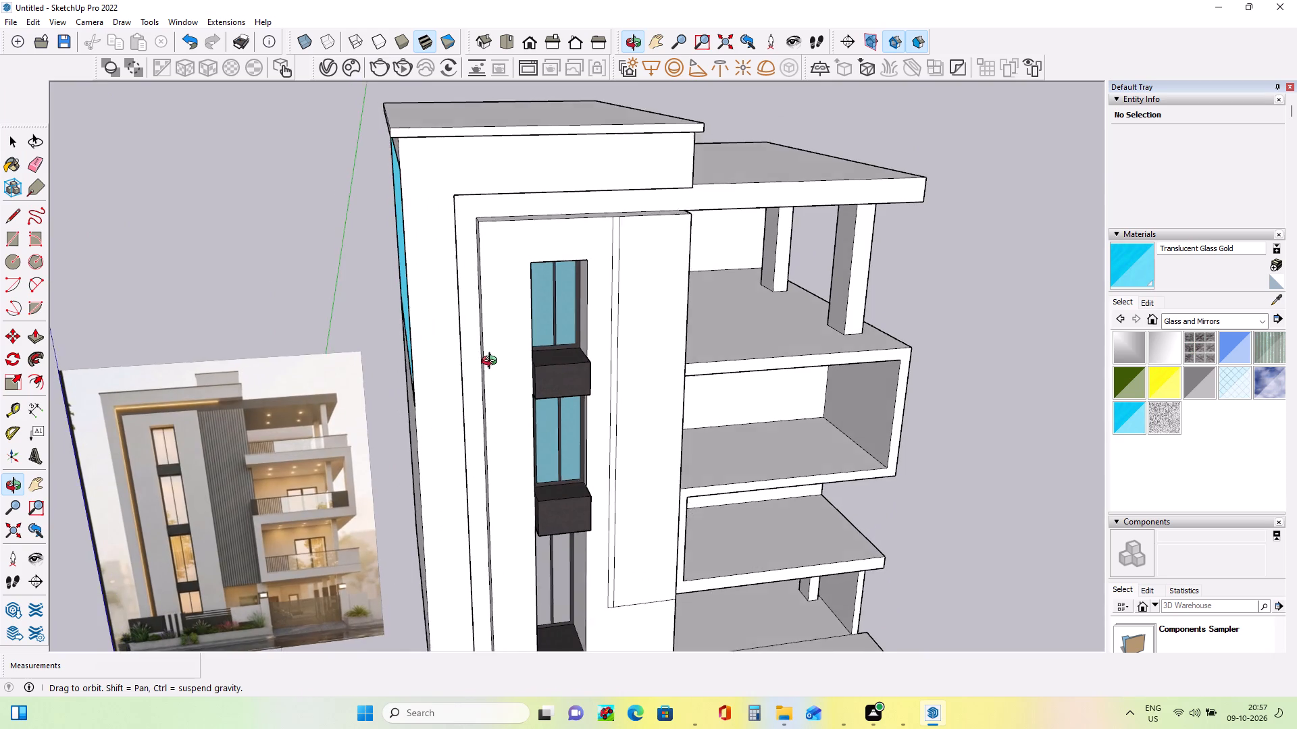
{"action": "middle_click_drag", "start_coordinate": [492, 362], "coordinate": [419, 325]}
{"action": "middle_click", "coordinate": [419, 313]}
{"action": "middle_click_drag", "start_coordinate": [426, 319], "coordinate": [528, 375]}
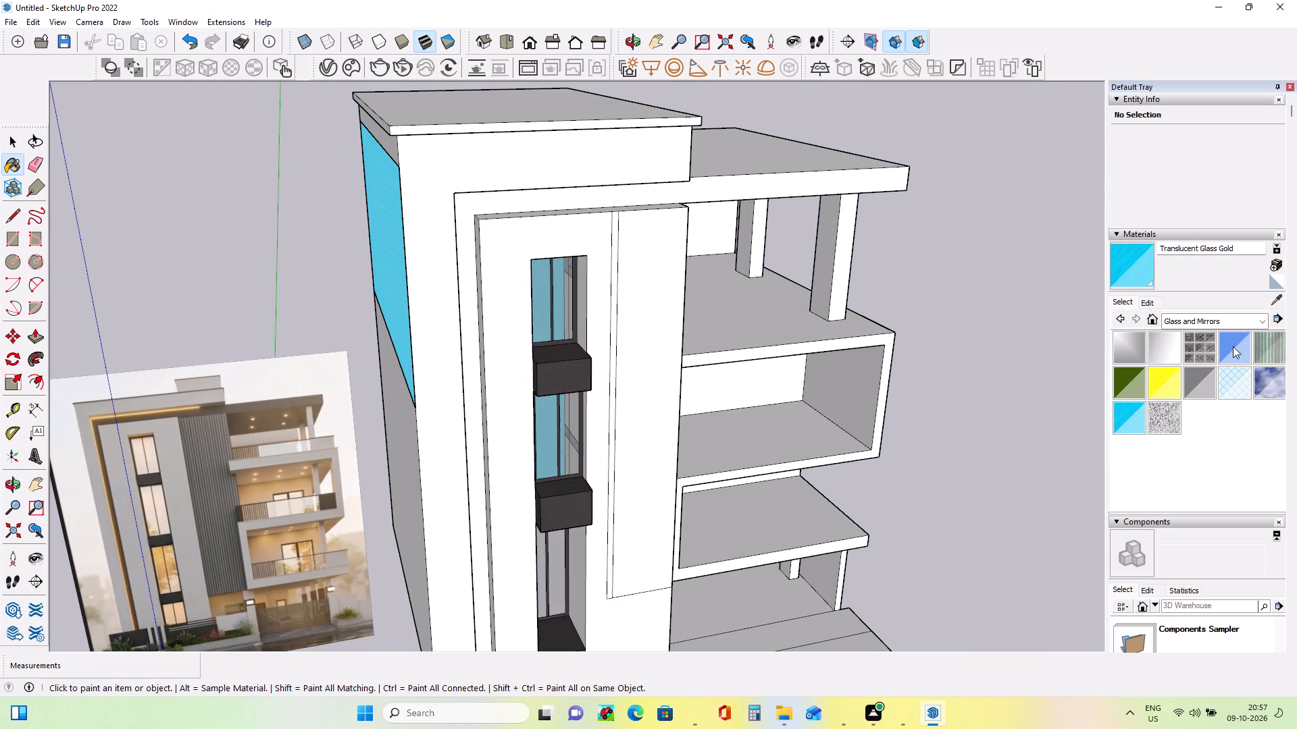
Paint the large interior wall face behind the side opening with Wood OSB from the Wood materials.
{"action": "left_click", "coordinate": [1185, 321]}
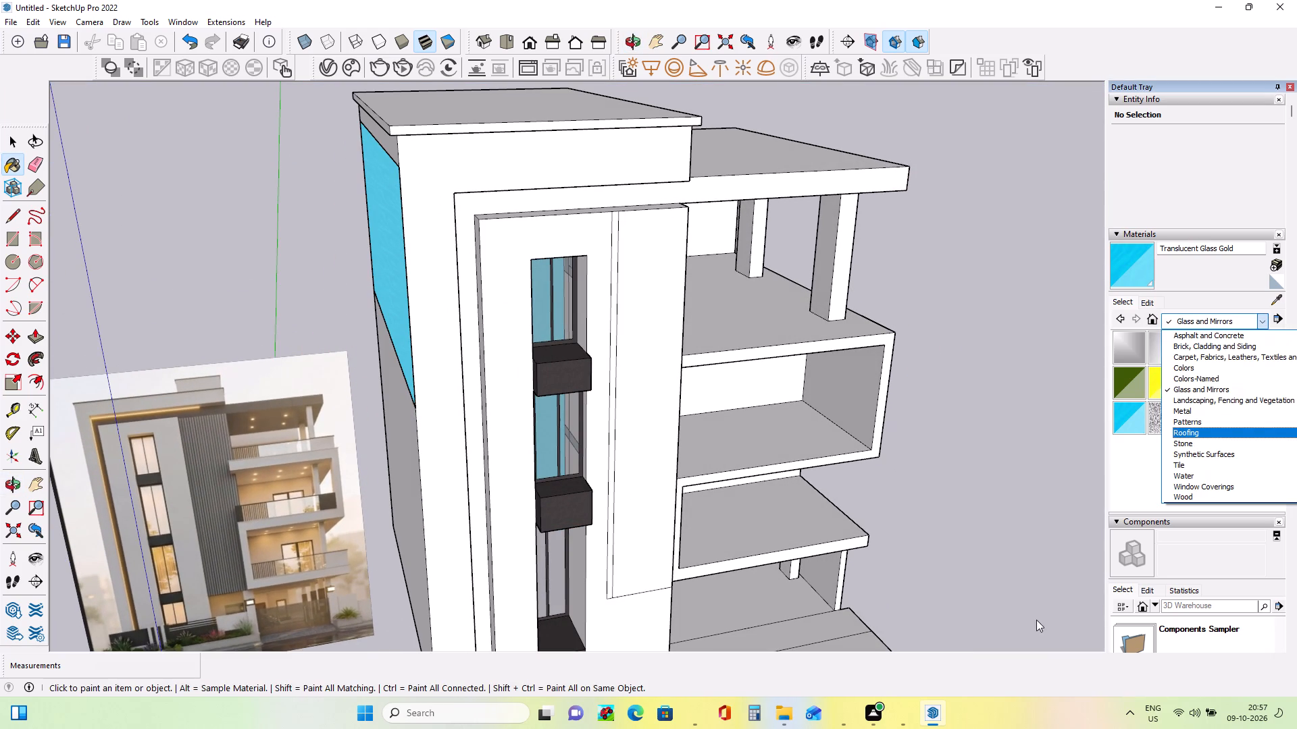
{"action": "left_click", "coordinate": [1206, 499]}
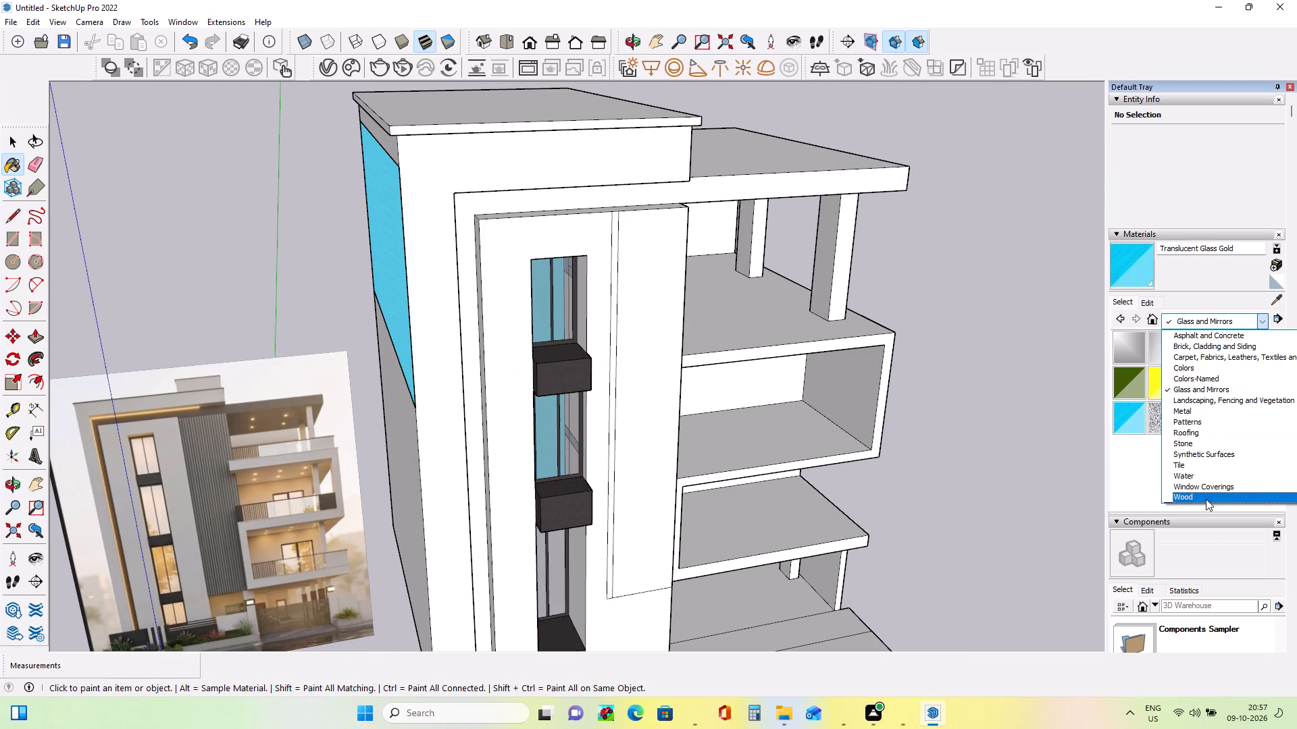
{"action": "left_click", "coordinate": [1230, 384]}
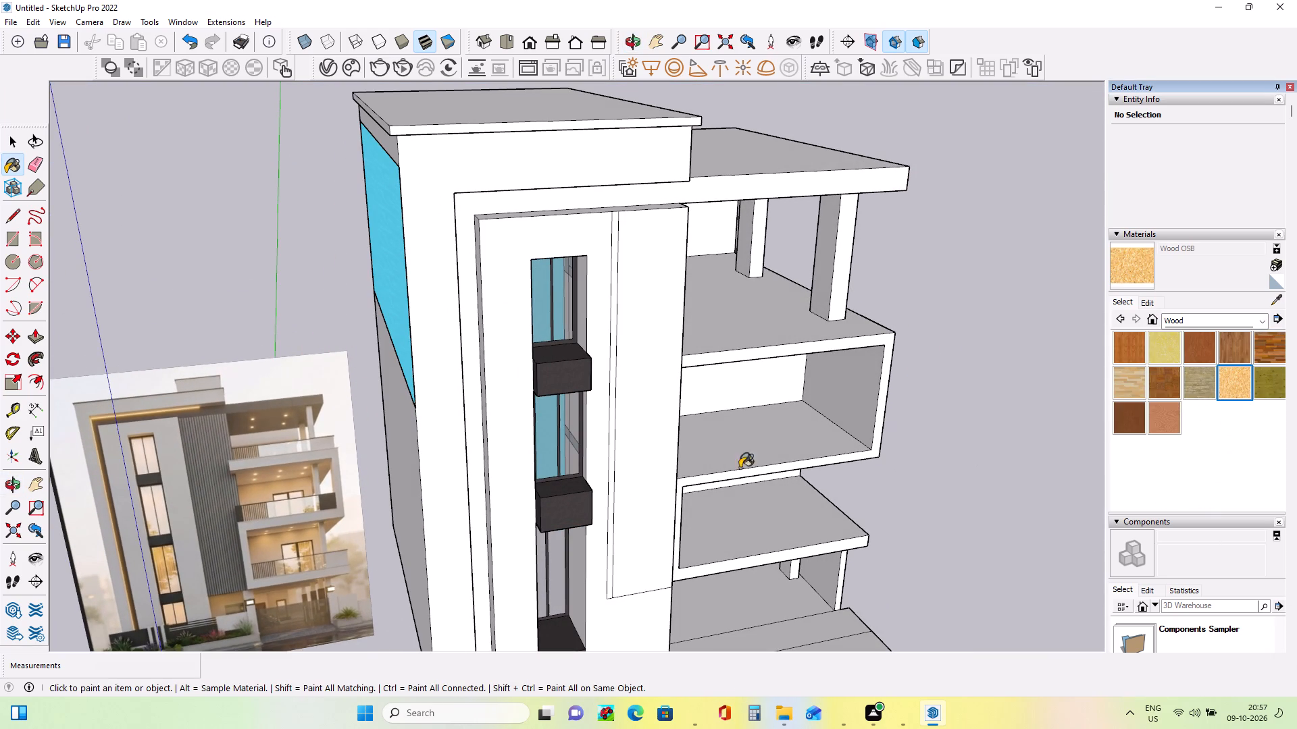
{"action": "left_click", "coordinate": [402, 255]}
{"action": "middle_click_drag", "start_coordinate": [509, 402], "coordinate": [437, 379]}
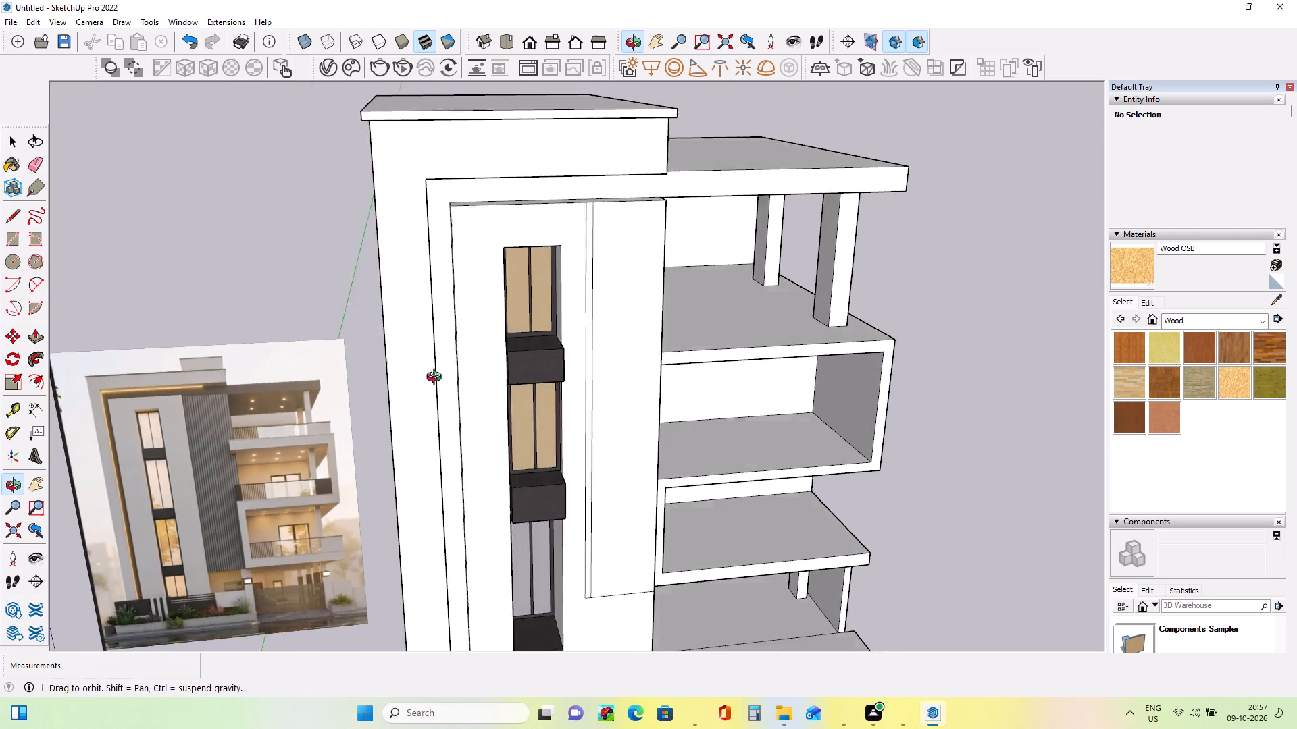
{"action": "middle_click_drag", "start_coordinate": [437, 379], "coordinate": [410, 352]}
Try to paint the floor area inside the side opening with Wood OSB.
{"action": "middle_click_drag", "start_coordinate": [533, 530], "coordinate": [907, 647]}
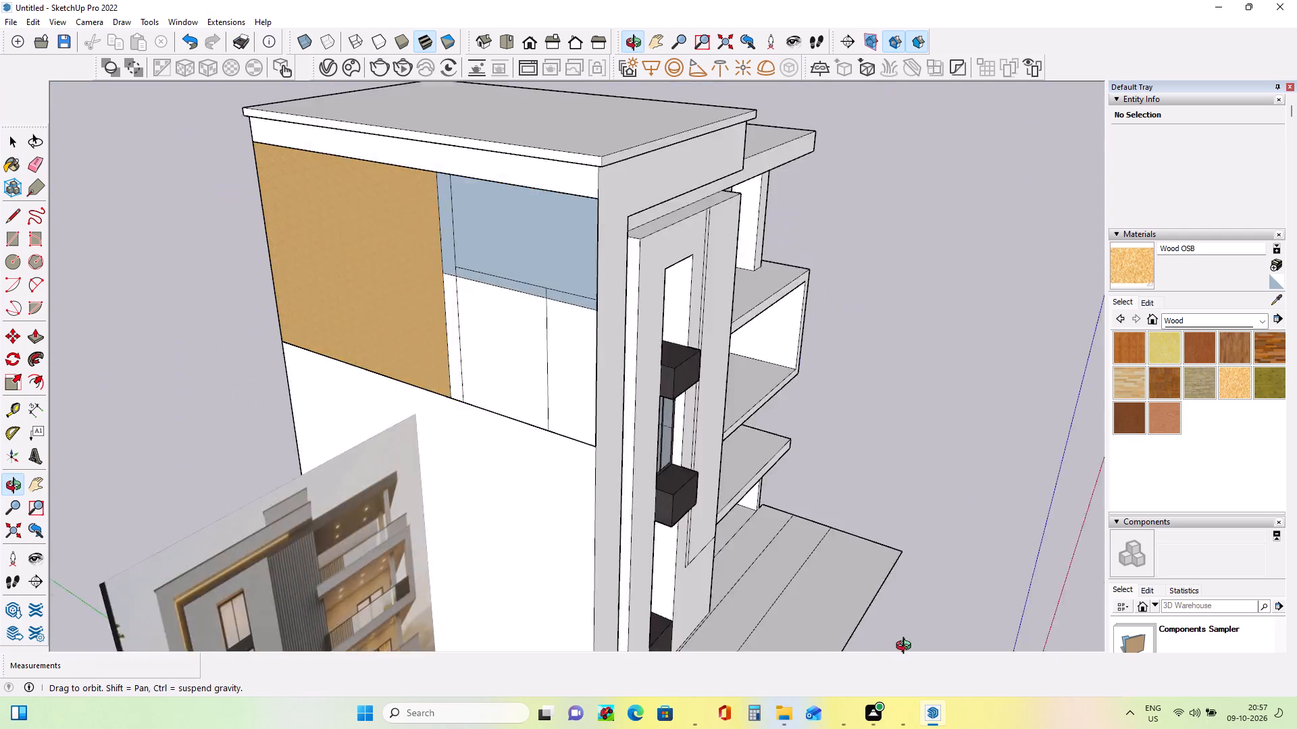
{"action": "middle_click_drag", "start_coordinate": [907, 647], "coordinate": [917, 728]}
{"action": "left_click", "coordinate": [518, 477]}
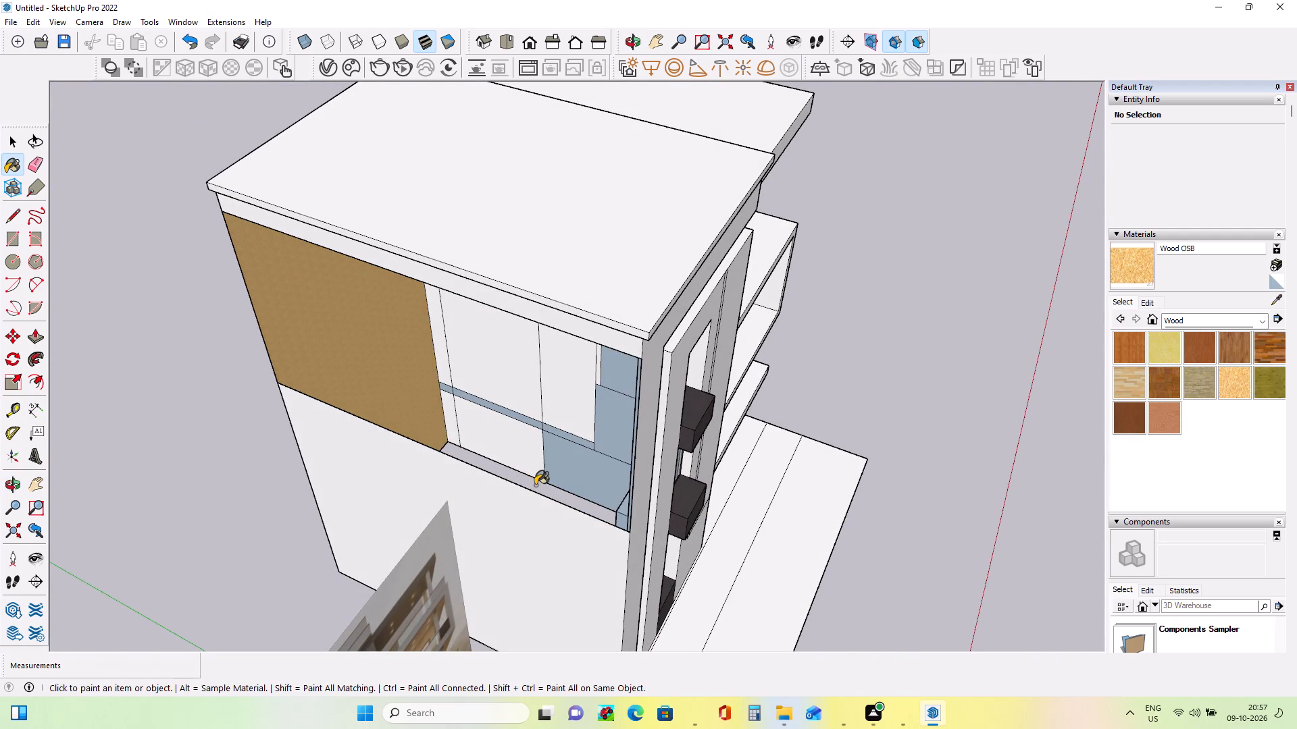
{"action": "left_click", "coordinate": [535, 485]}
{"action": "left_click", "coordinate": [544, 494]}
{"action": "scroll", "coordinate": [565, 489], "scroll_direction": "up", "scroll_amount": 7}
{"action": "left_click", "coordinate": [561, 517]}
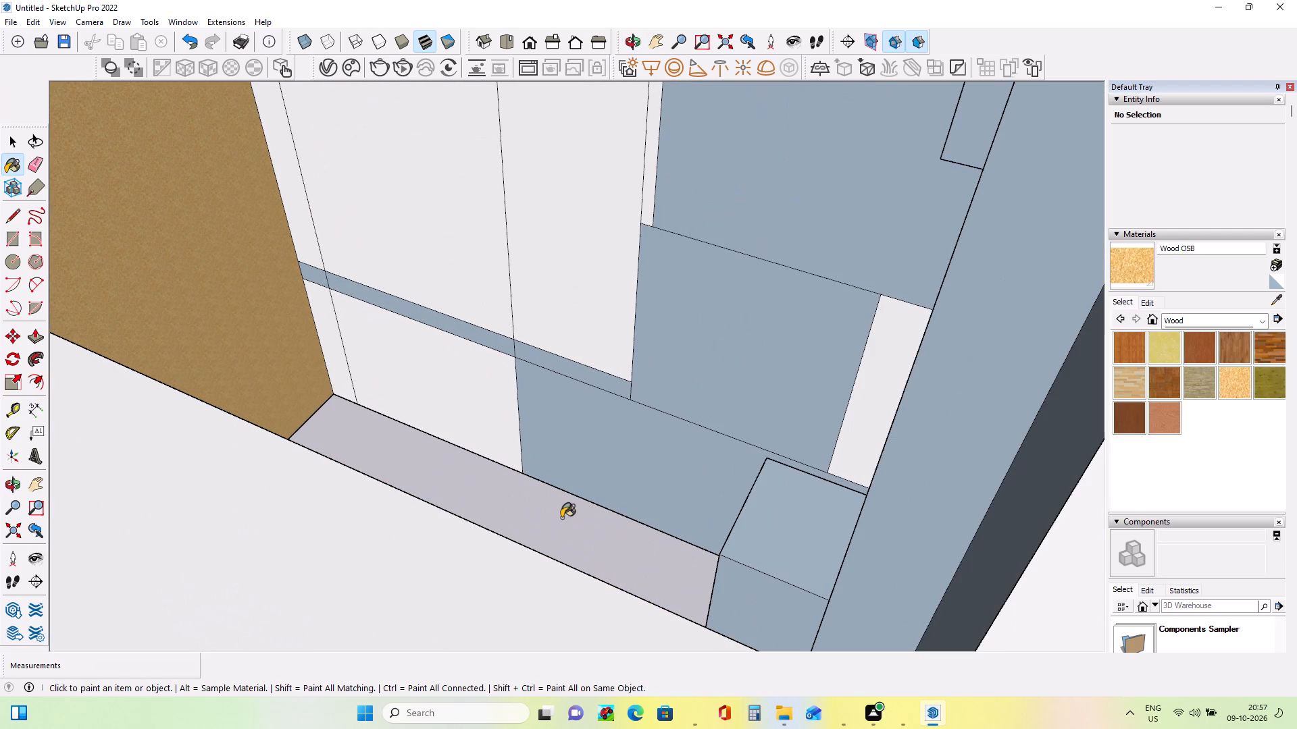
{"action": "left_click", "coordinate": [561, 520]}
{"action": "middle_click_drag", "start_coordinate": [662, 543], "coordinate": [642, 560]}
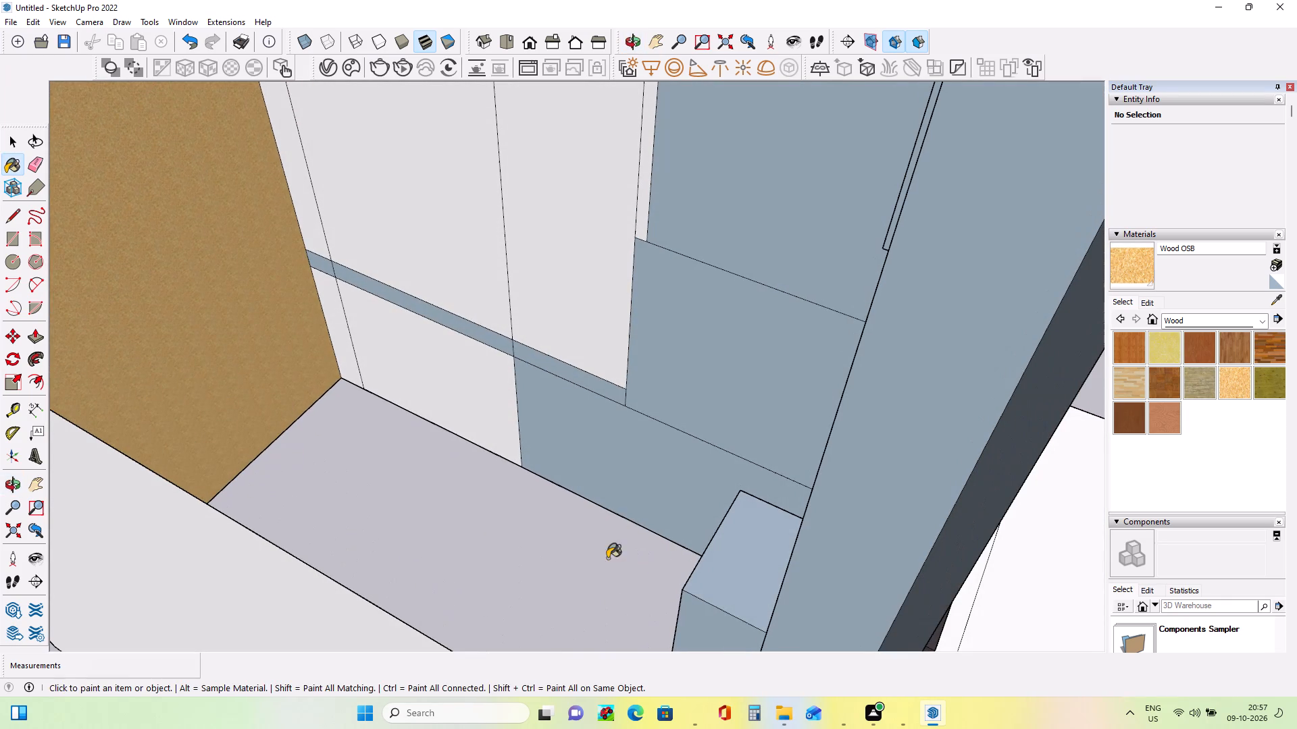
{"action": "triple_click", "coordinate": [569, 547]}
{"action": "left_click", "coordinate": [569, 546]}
Draw a rectangle about 29' 6" by 18' 7 1/2" across the building's open underside, from its rear corner to the front plinth.
{"action": "middle_click_drag", "start_coordinate": [756, 579], "coordinate": [568, 483]}
{"action": "scroll", "coordinate": [568, 483], "scroll_direction": "down", "scroll_amount": 3}
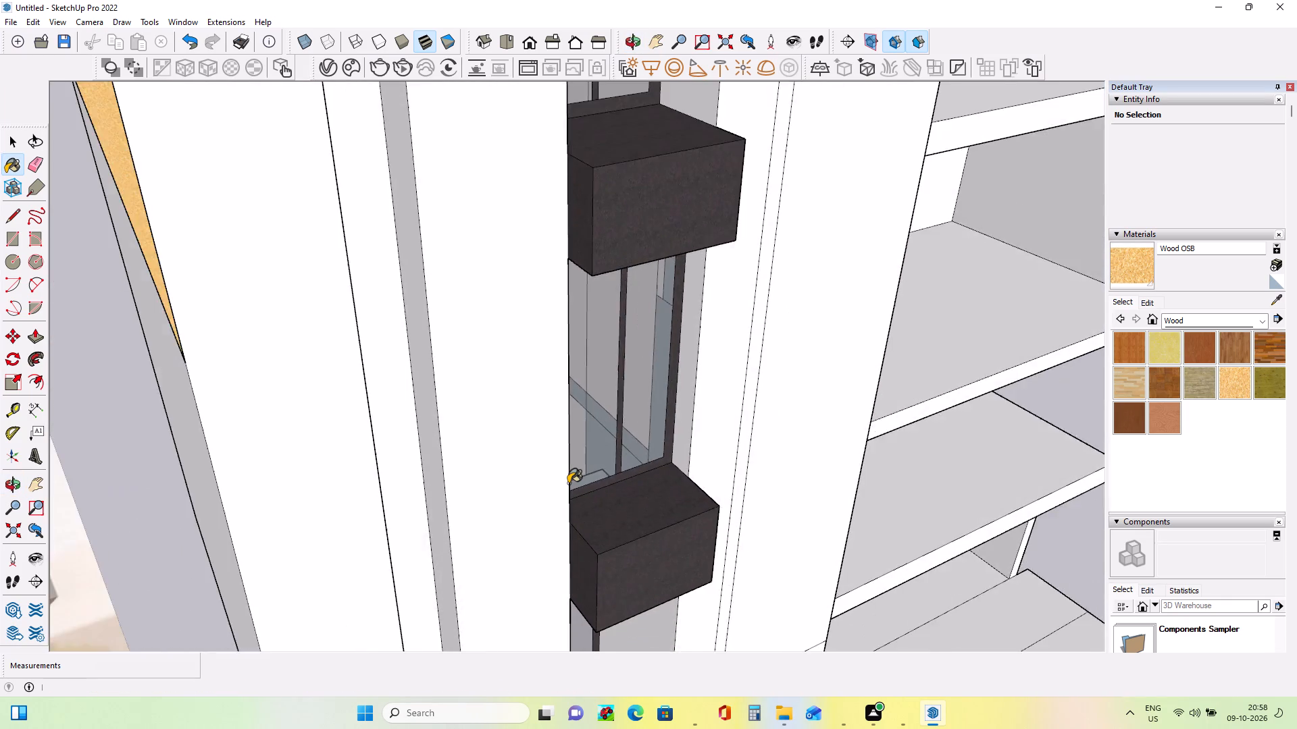
{"action": "scroll", "coordinate": [568, 483], "scroll_direction": "down", "scroll_amount": 19}
{"action": "middle_click_drag", "start_coordinate": [602, 589], "coordinate": [549, 532]}
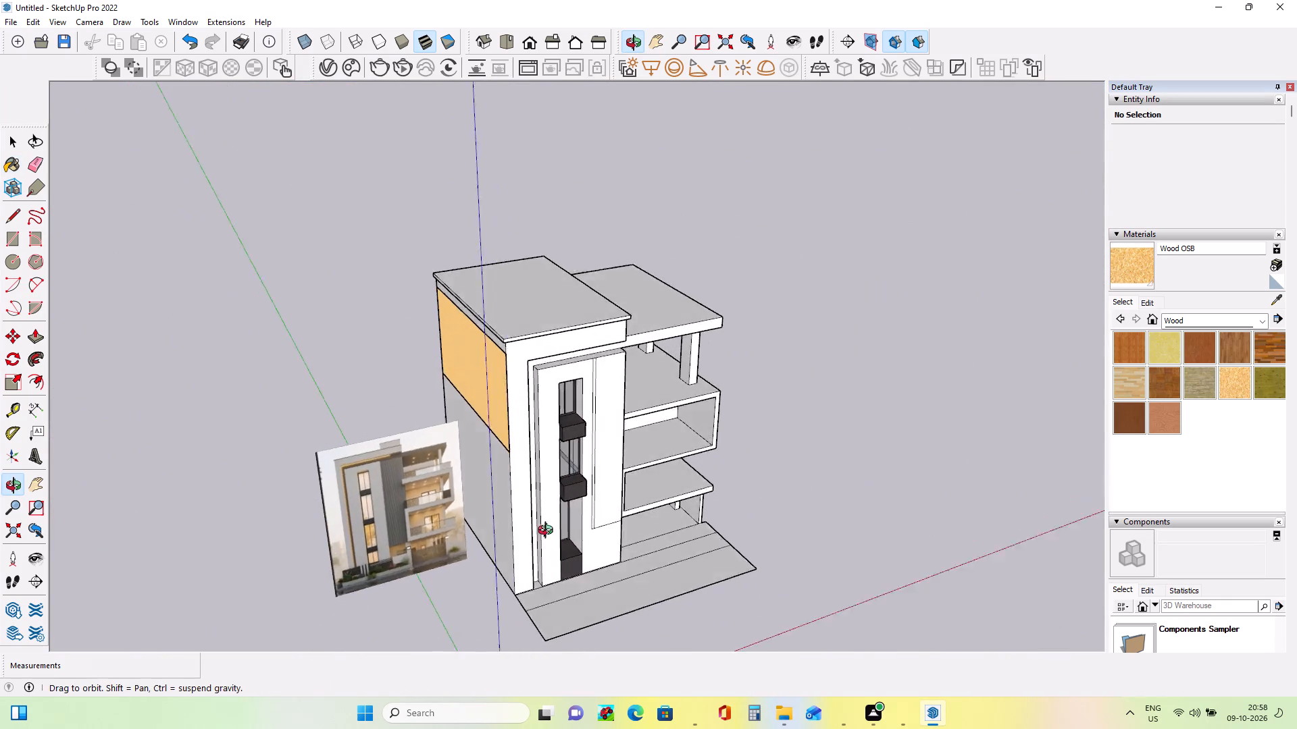
{"action": "middle_click_drag", "start_coordinate": [549, 532], "coordinate": [401, 534]}
{"action": "middle_click_drag", "start_coordinate": [530, 588], "coordinate": [721, 301]}
{"action": "middle_click_drag", "start_coordinate": [638, 649], "coordinate": [638, 540]}
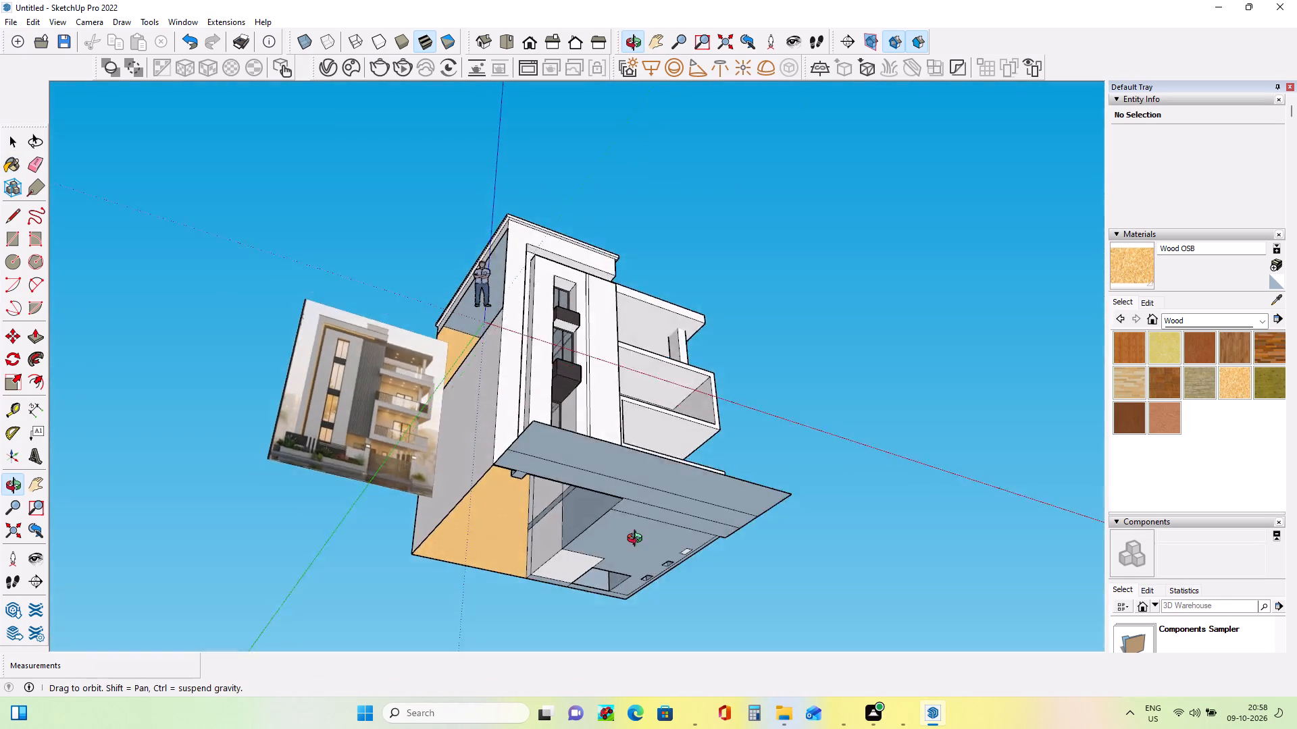
{"action": "middle_click_drag", "start_coordinate": [638, 540], "coordinate": [657, 471]}
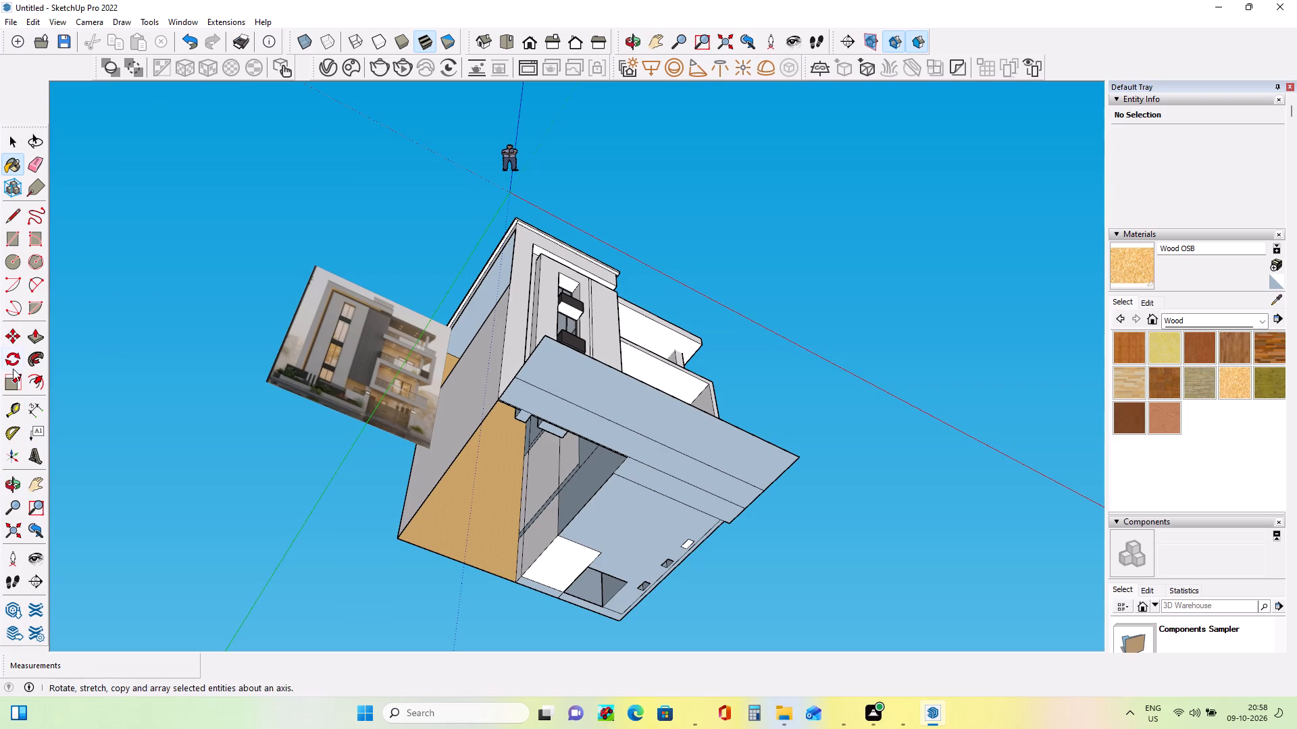
{"action": "left_click", "coordinate": [5, 240]}
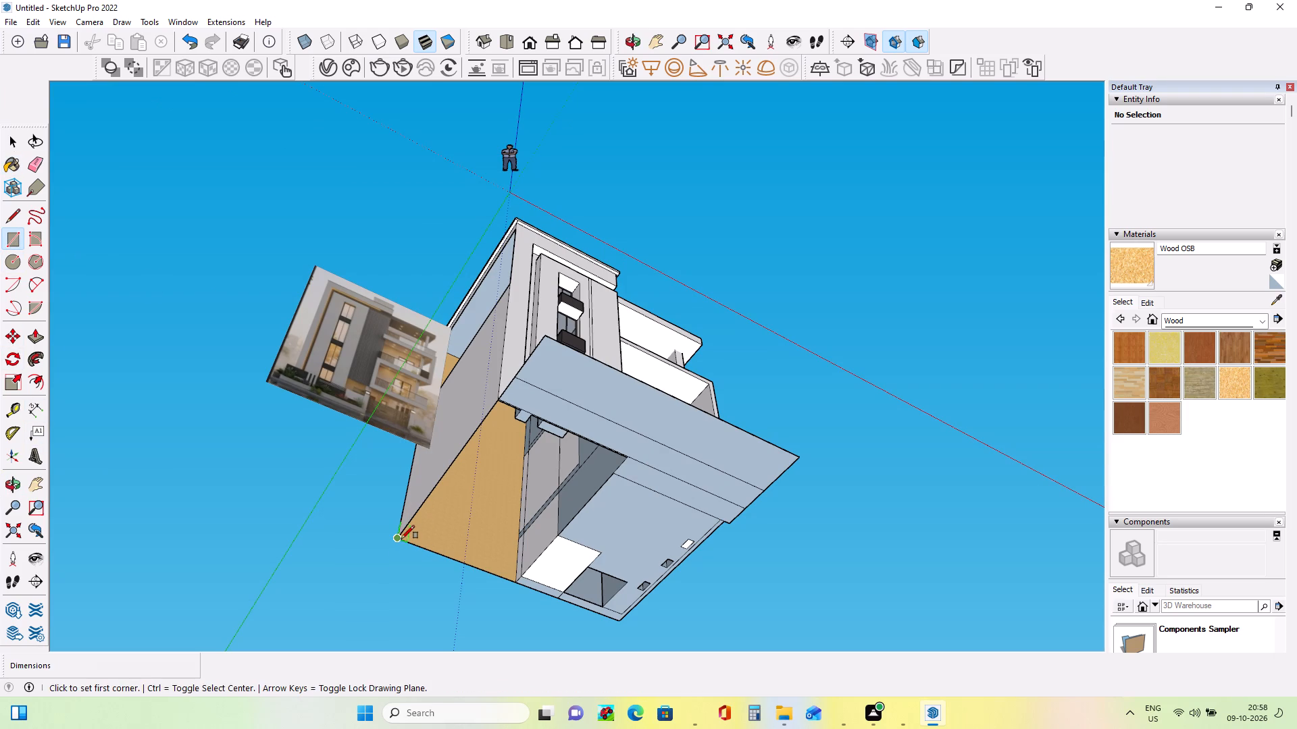
{"action": "left_click", "coordinate": [401, 539]}
{"action": "left_click", "coordinate": [623, 454]}
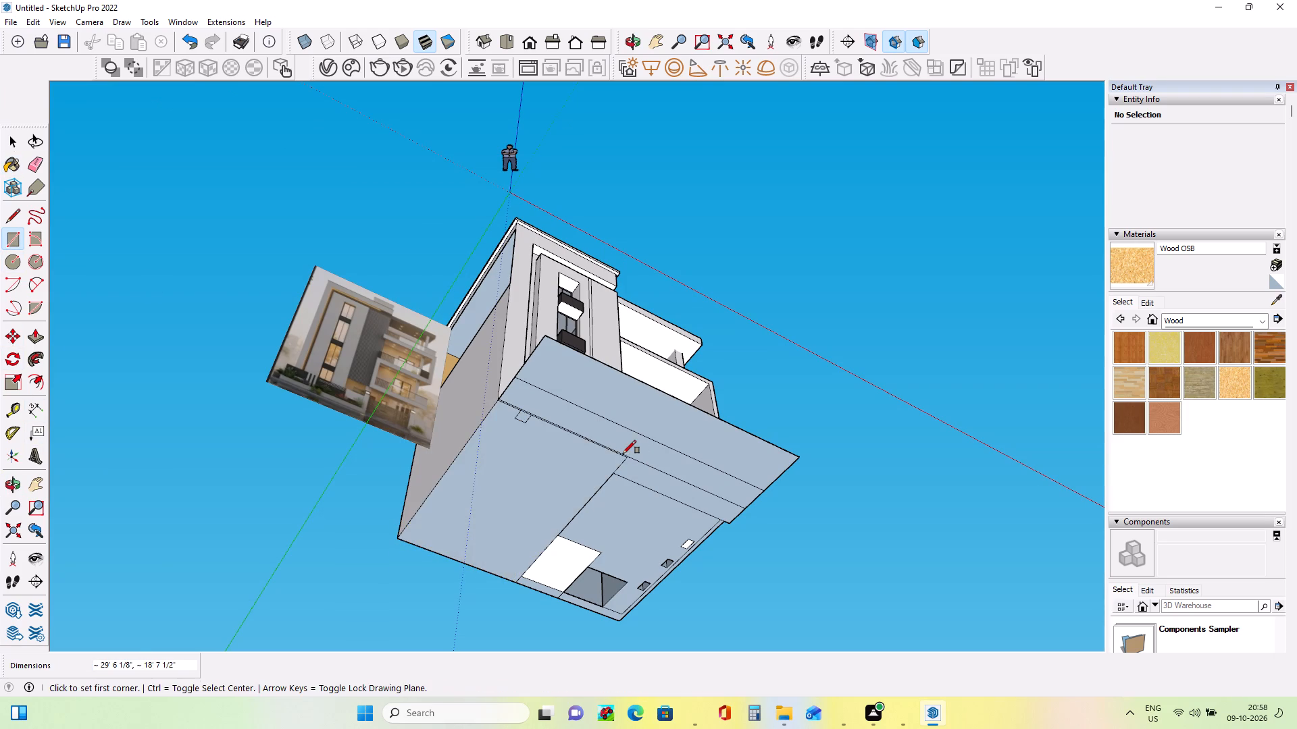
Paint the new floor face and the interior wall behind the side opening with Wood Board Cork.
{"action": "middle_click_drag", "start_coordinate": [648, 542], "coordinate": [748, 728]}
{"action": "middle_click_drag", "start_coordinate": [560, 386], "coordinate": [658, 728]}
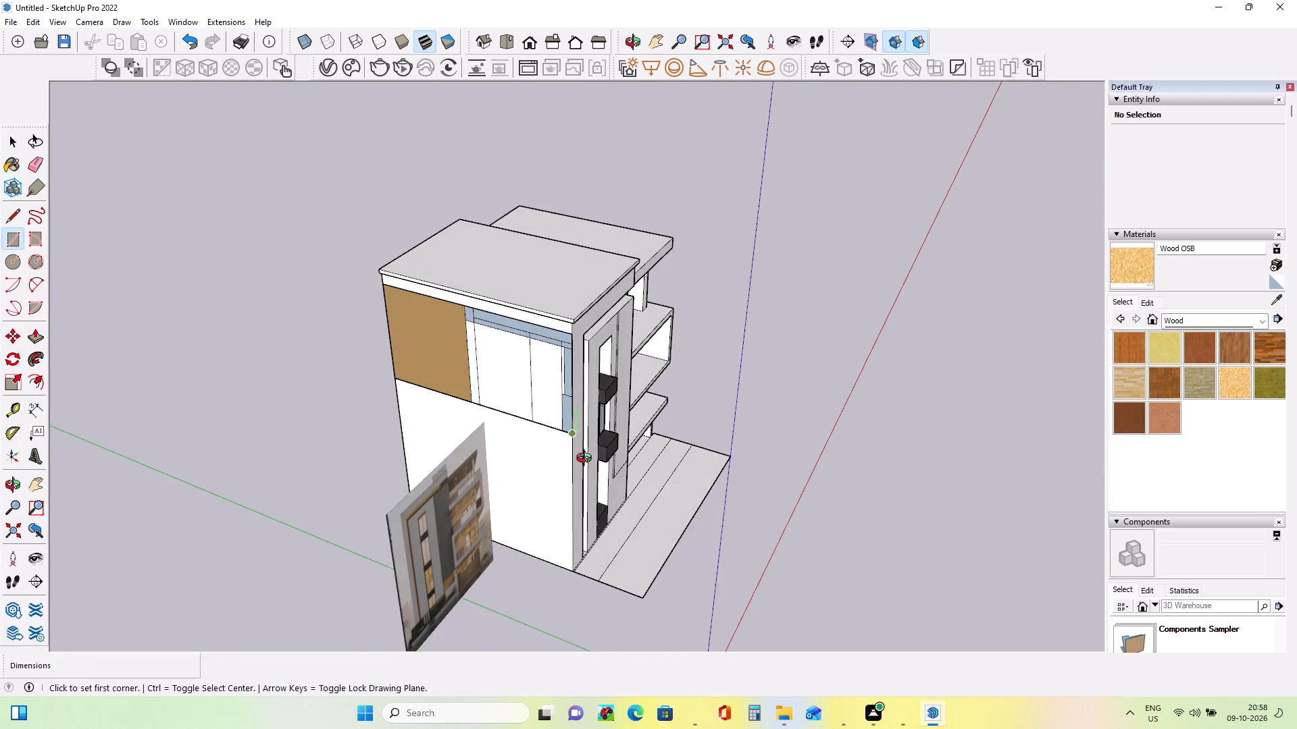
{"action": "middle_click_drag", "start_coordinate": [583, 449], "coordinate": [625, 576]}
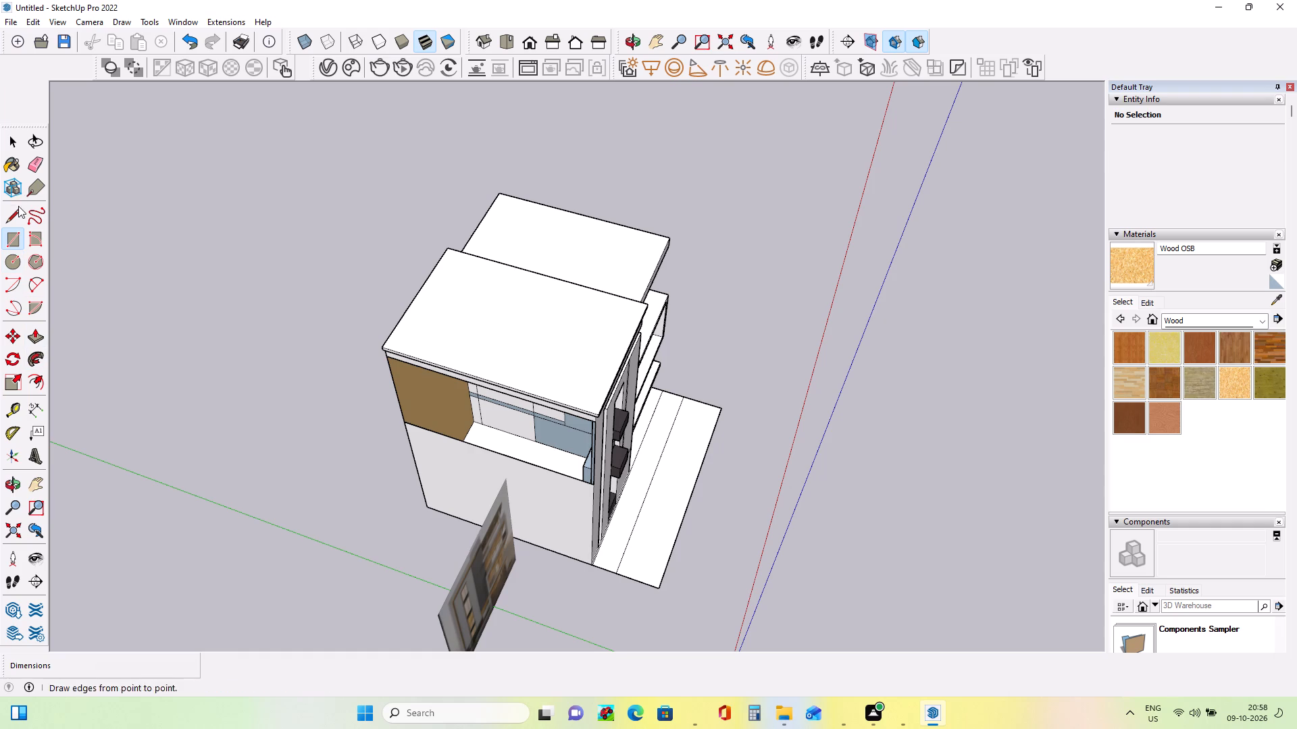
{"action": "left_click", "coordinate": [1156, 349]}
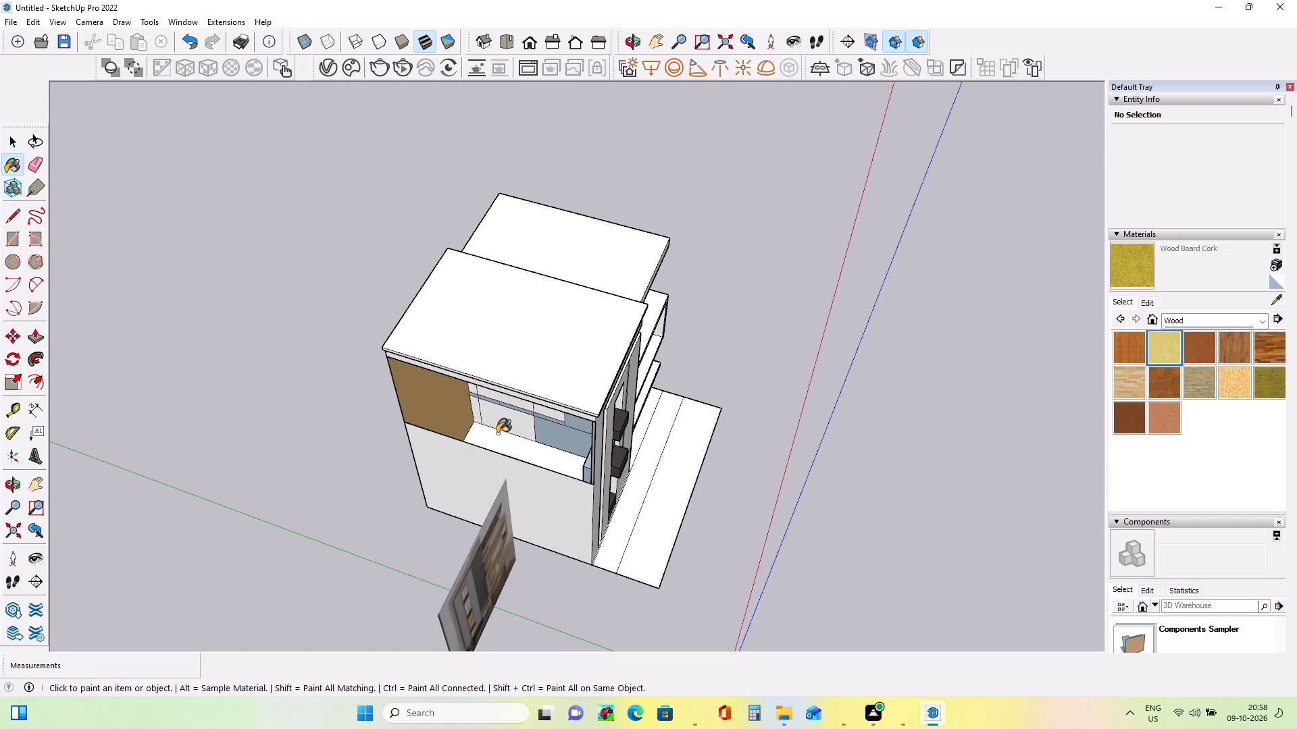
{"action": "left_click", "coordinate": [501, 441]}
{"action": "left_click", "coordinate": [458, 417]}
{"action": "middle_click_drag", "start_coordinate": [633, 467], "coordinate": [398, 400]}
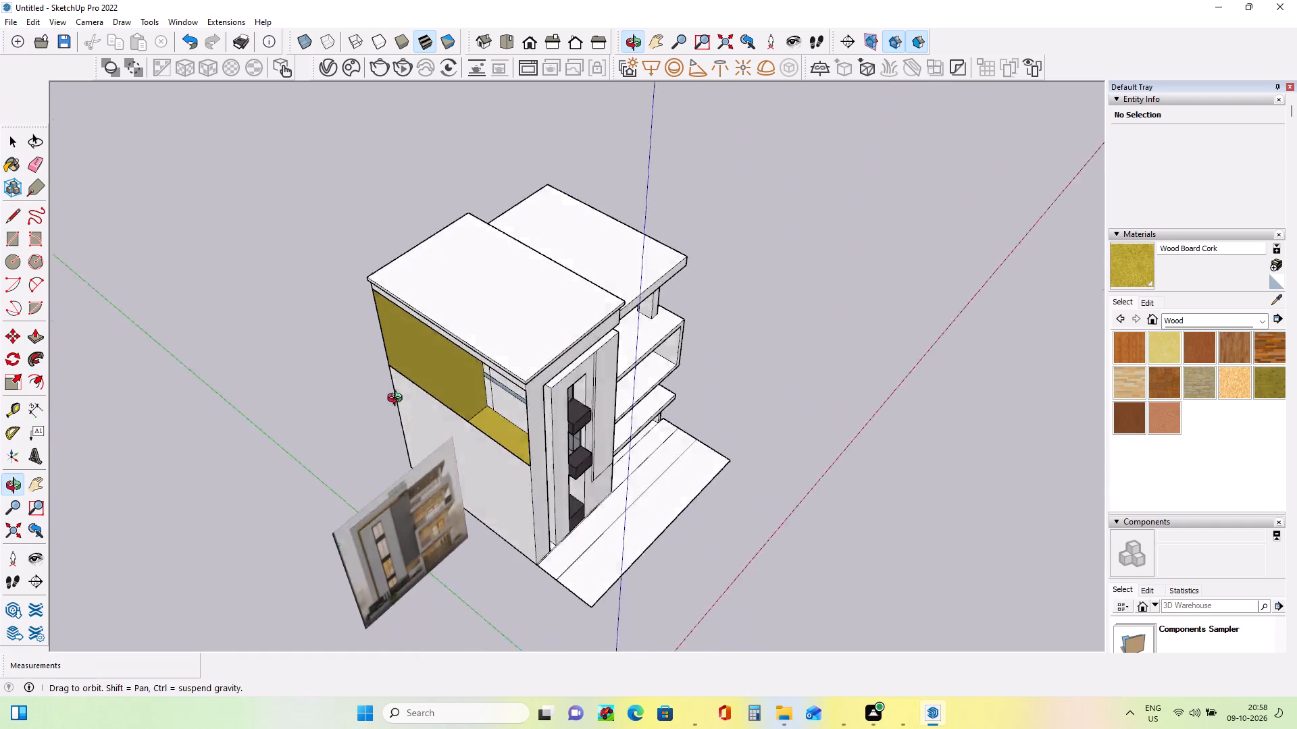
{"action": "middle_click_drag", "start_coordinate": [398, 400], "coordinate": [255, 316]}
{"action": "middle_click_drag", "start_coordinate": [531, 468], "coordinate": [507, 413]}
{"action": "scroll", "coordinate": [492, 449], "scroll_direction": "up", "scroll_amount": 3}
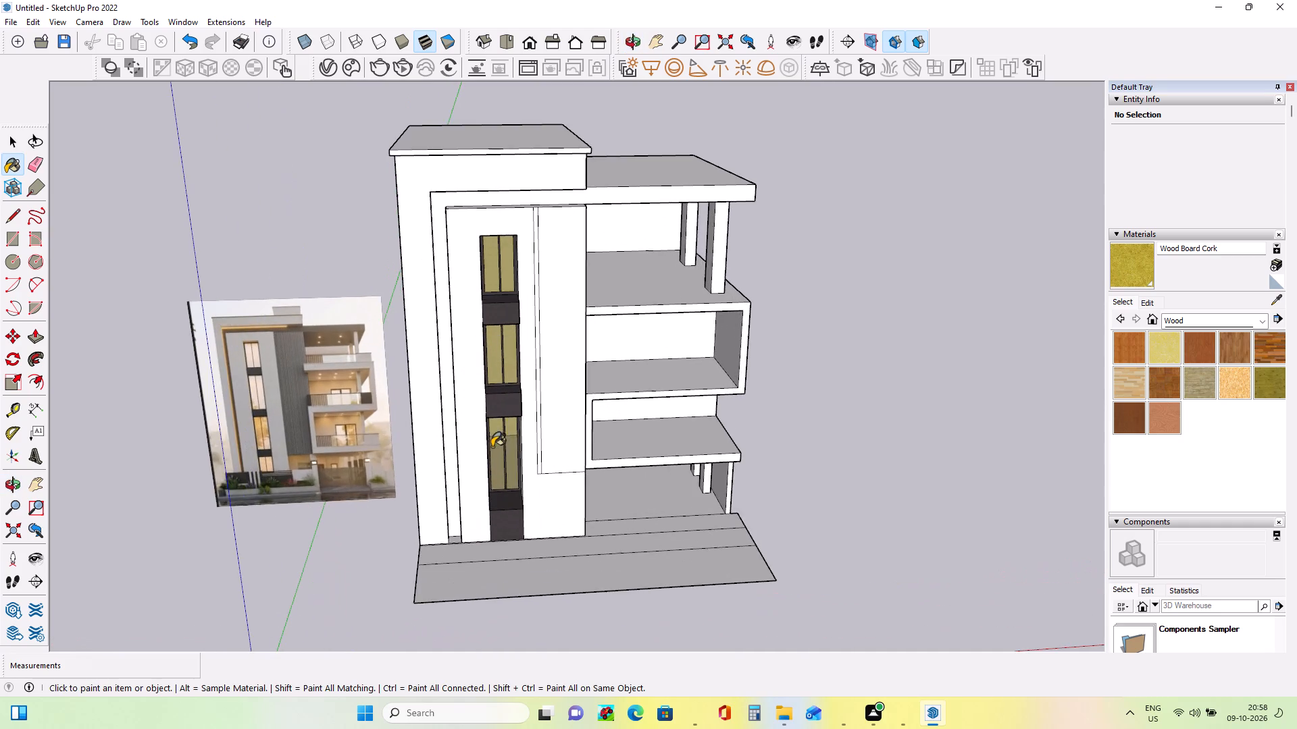
Repaint the interior wall and the floor behind the side opening with Wood OSB.
{"action": "middle_click_drag", "start_coordinate": [502, 452], "coordinate": [747, 557]}
{"action": "left_click", "coordinate": [1227, 388]}
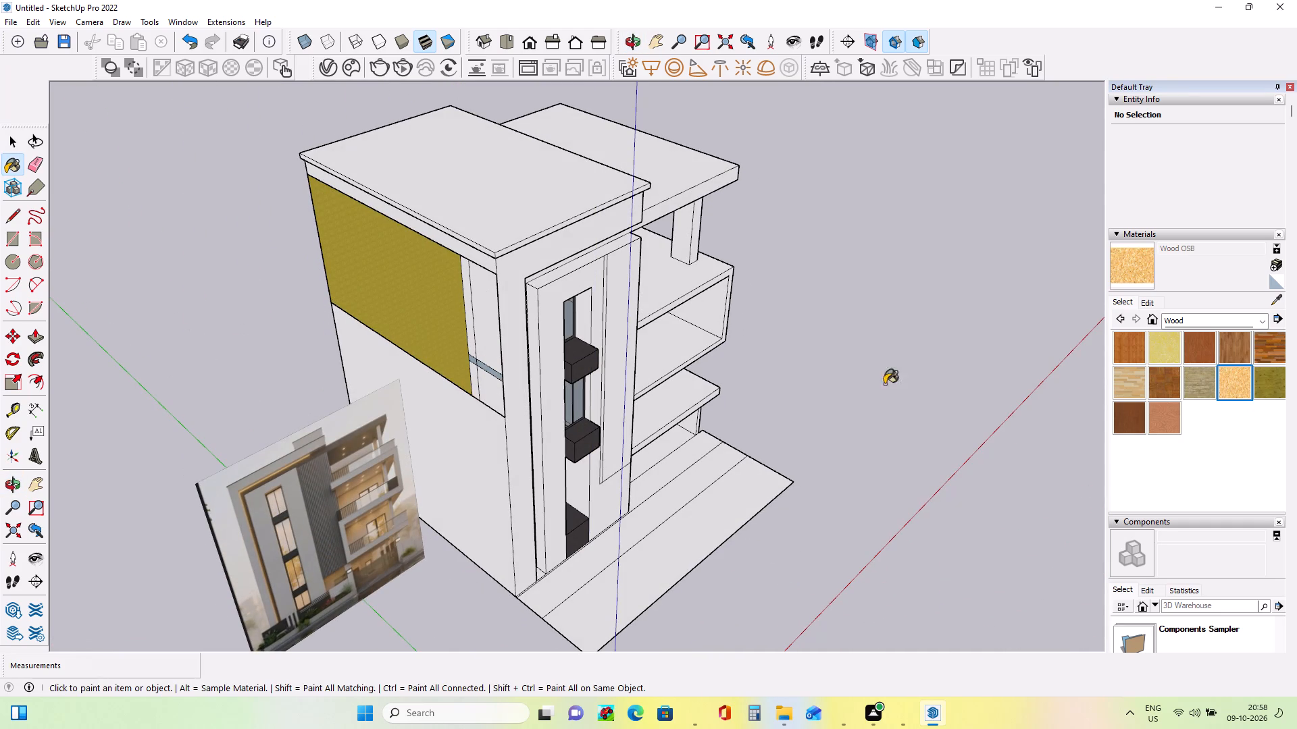
{"action": "left_click", "coordinate": [371, 283]}
{"action": "middle_click_drag", "start_coordinate": [492, 360], "coordinate": [621, 512]}
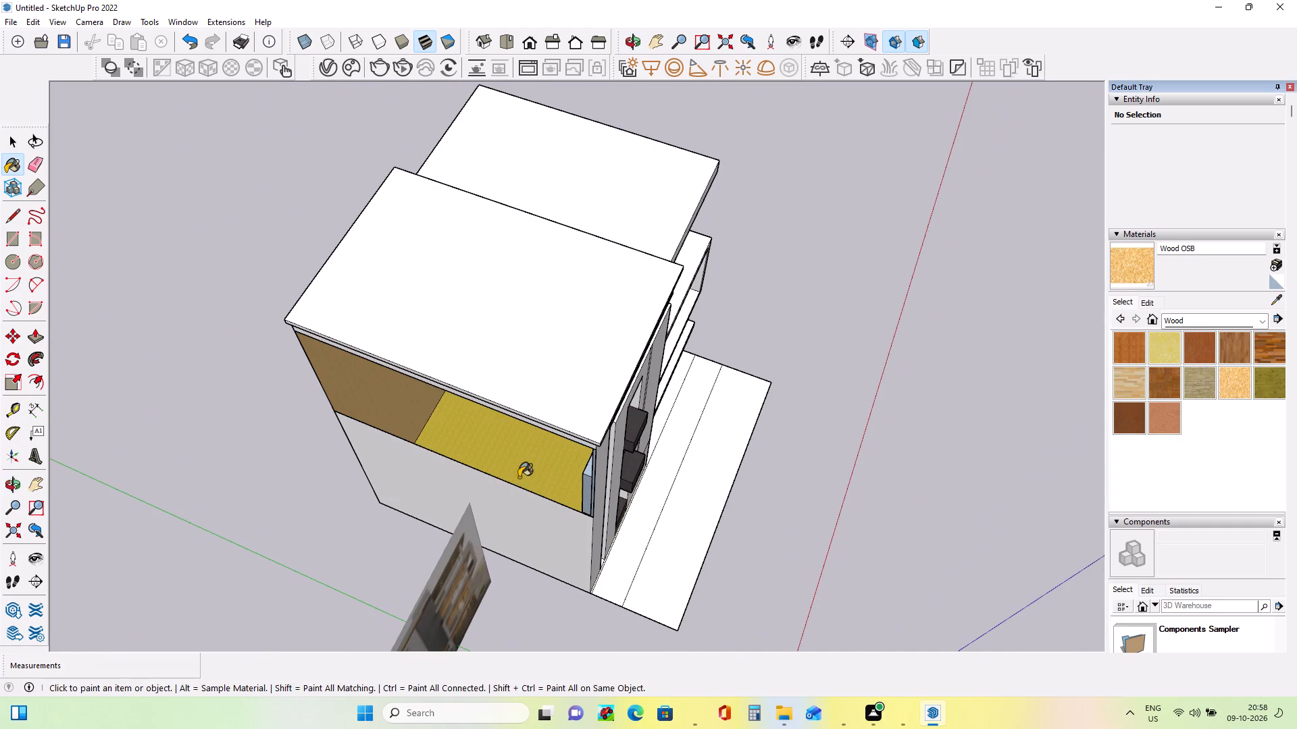
{"action": "left_click", "coordinate": [519, 475]}
Paint the top and vertical inner faces of the recessed border around the stair-tower frame with Wood OSB.
{"action": "middle_click_drag", "start_coordinate": [755, 551], "coordinate": [304, 322]}
{"action": "middle_click_drag", "start_coordinate": [548, 553], "coordinate": [563, 493]}
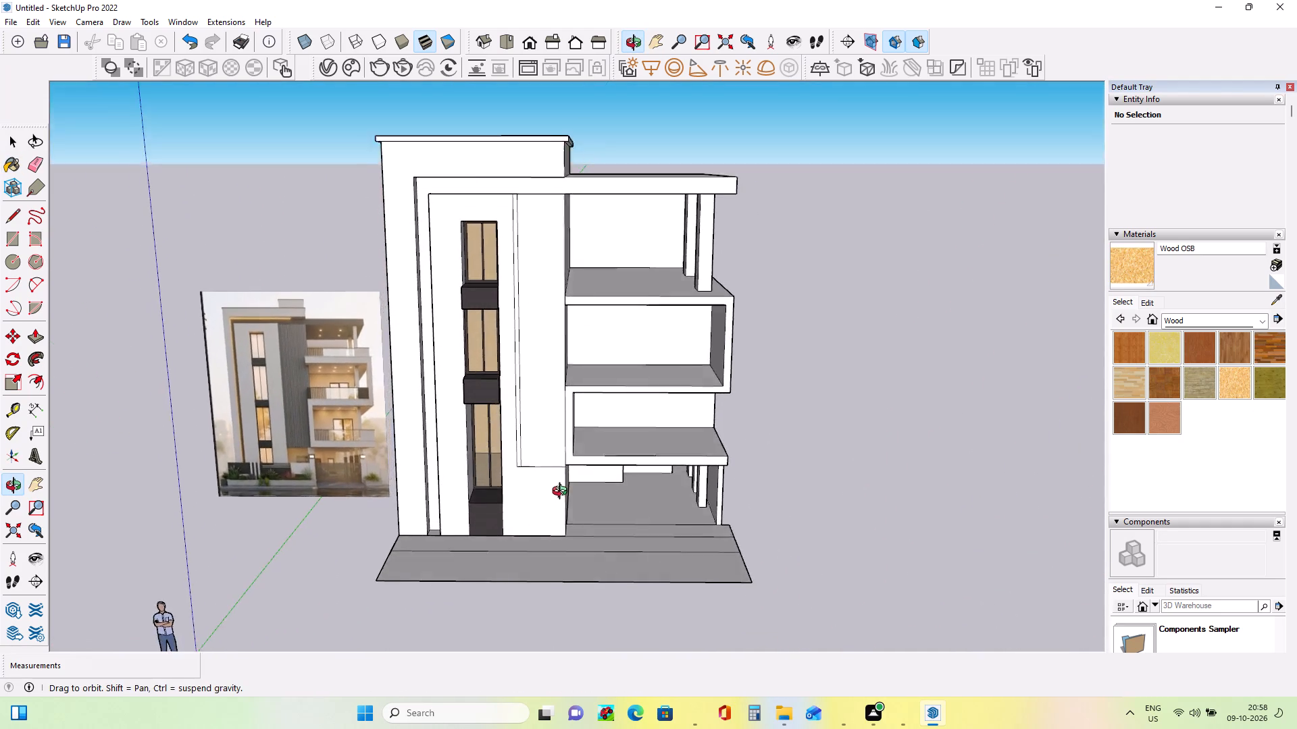
{"action": "middle_click_drag", "start_coordinate": [563, 493], "coordinate": [583, 441]}
{"action": "middle_click", "coordinate": [583, 441]}
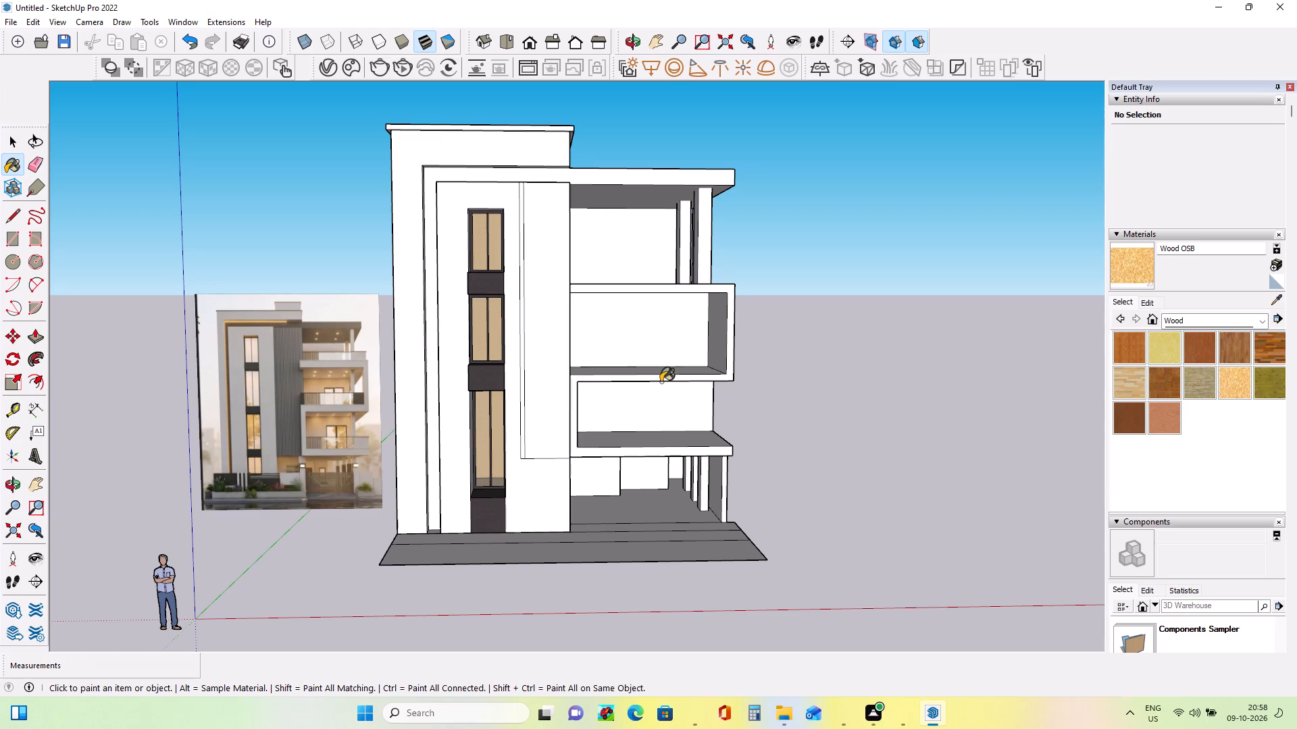
{"action": "middle_click_drag", "start_coordinate": [609, 376], "coordinate": [613, 361]}
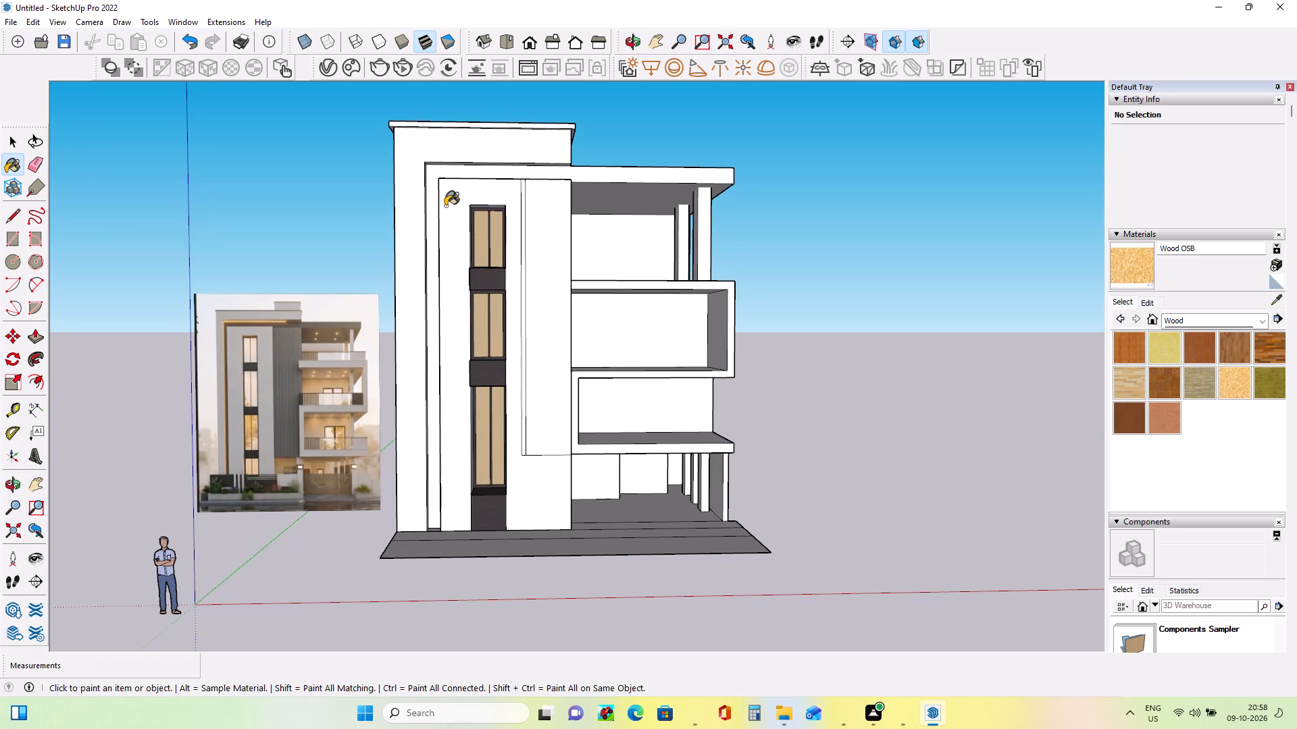
{"action": "scroll", "coordinate": [447, 213], "scroll_direction": "up", "scroll_amount": 1}
{"action": "scroll", "coordinate": [460, 269], "scroll_direction": "up", "scroll_amount": 1}
{"action": "middle_click_drag", "start_coordinate": [461, 270], "coordinate": [488, 205]}
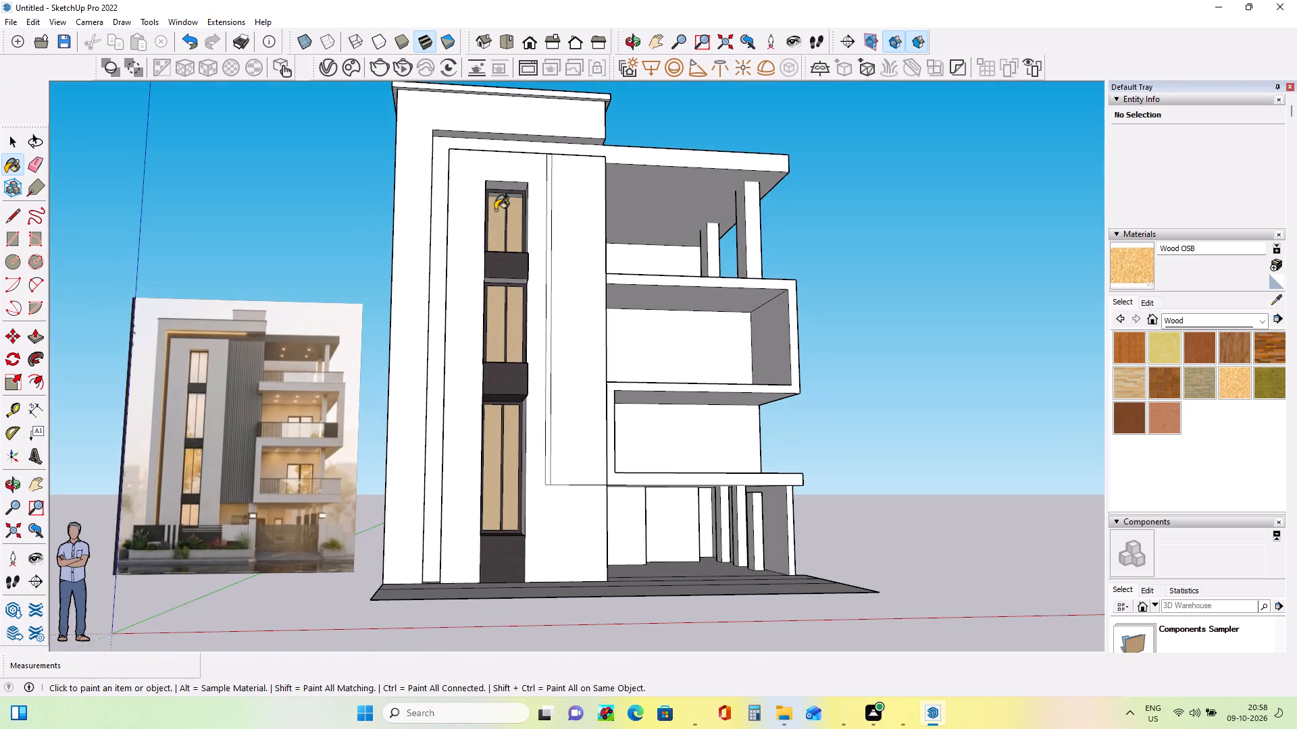
{"action": "scroll", "coordinate": [497, 209], "scroll_direction": "up", "scroll_amount": 2}
{"action": "middle_click_drag", "start_coordinate": [497, 202], "coordinate": [505, 181]}
{"action": "left_click", "coordinate": [526, 119]}
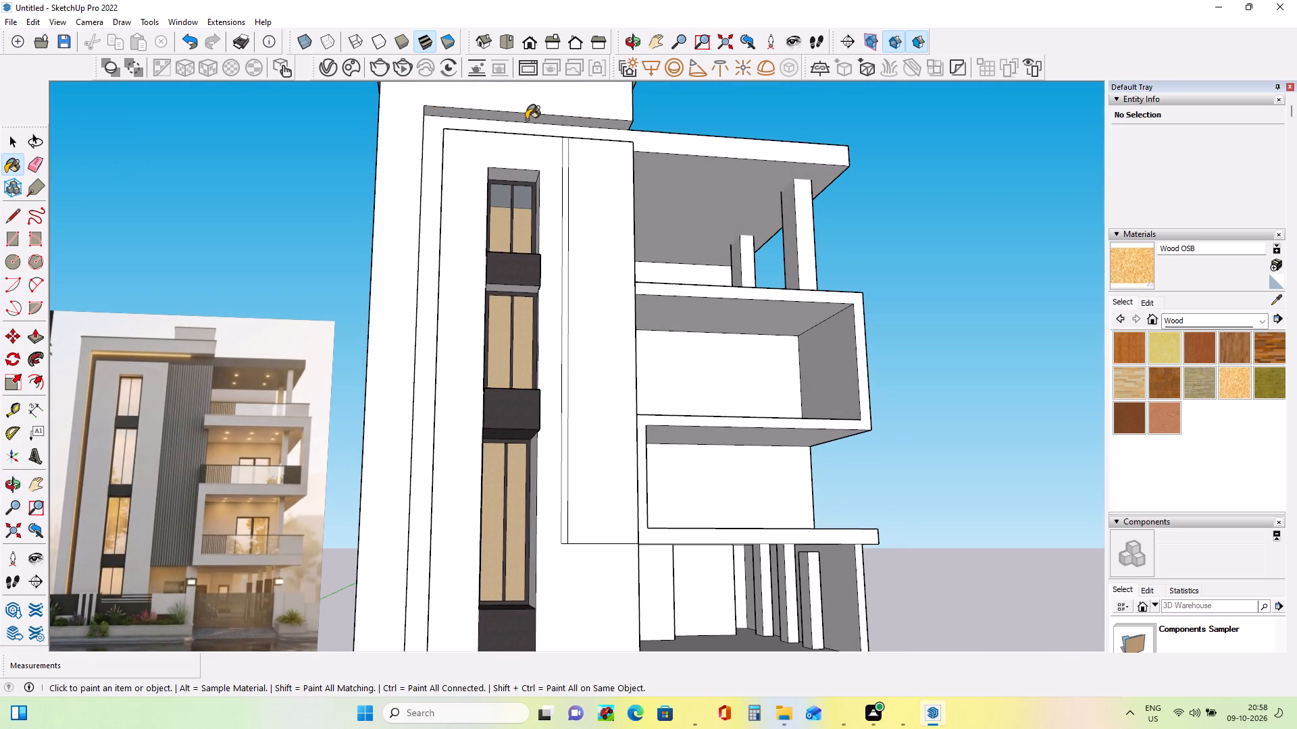
{"action": "middle_click_drag", "start_coordinate": [535, 234], "coordinate": [432, 277]}
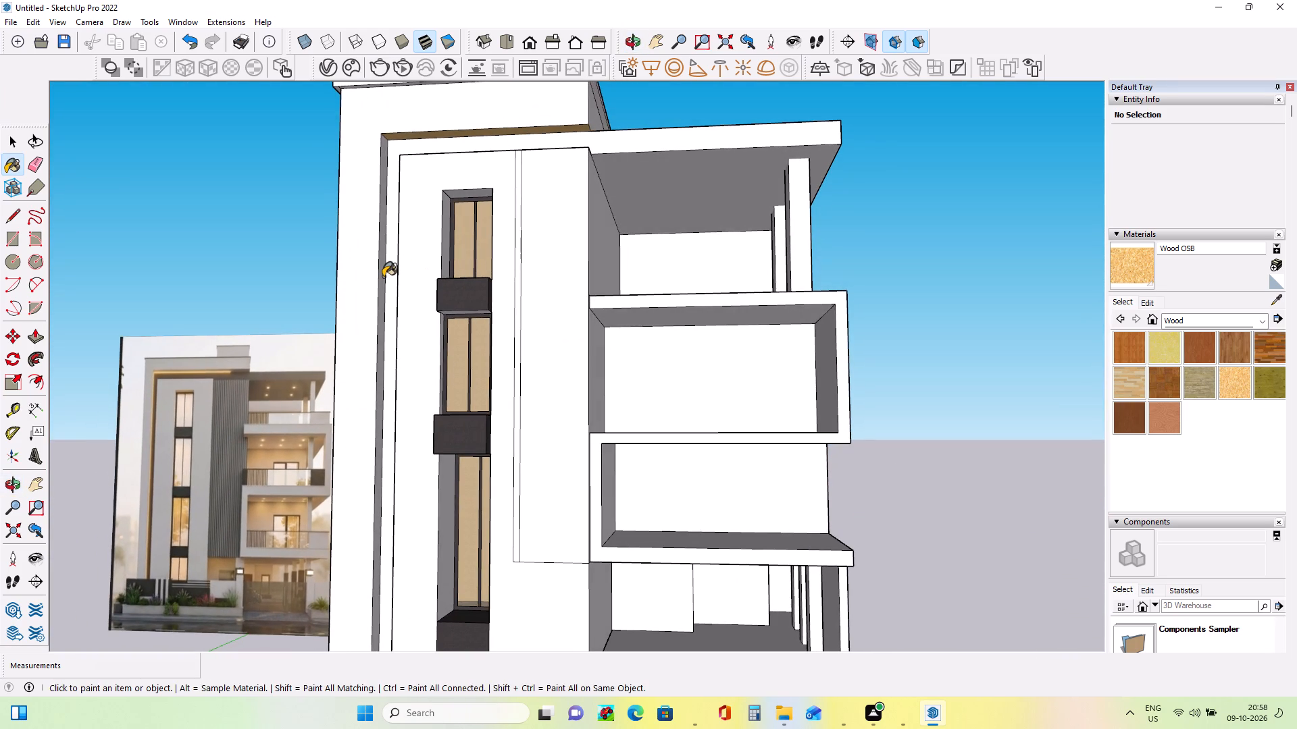
{"action": "left_click", "coordinate": [380, 273]}
Examine the painted facade border and stair-tower windows from the front against the reference image.
{"action": "middle_click_drag", "start_coordinate": [557, 351], "coordinate": [544, 381]}
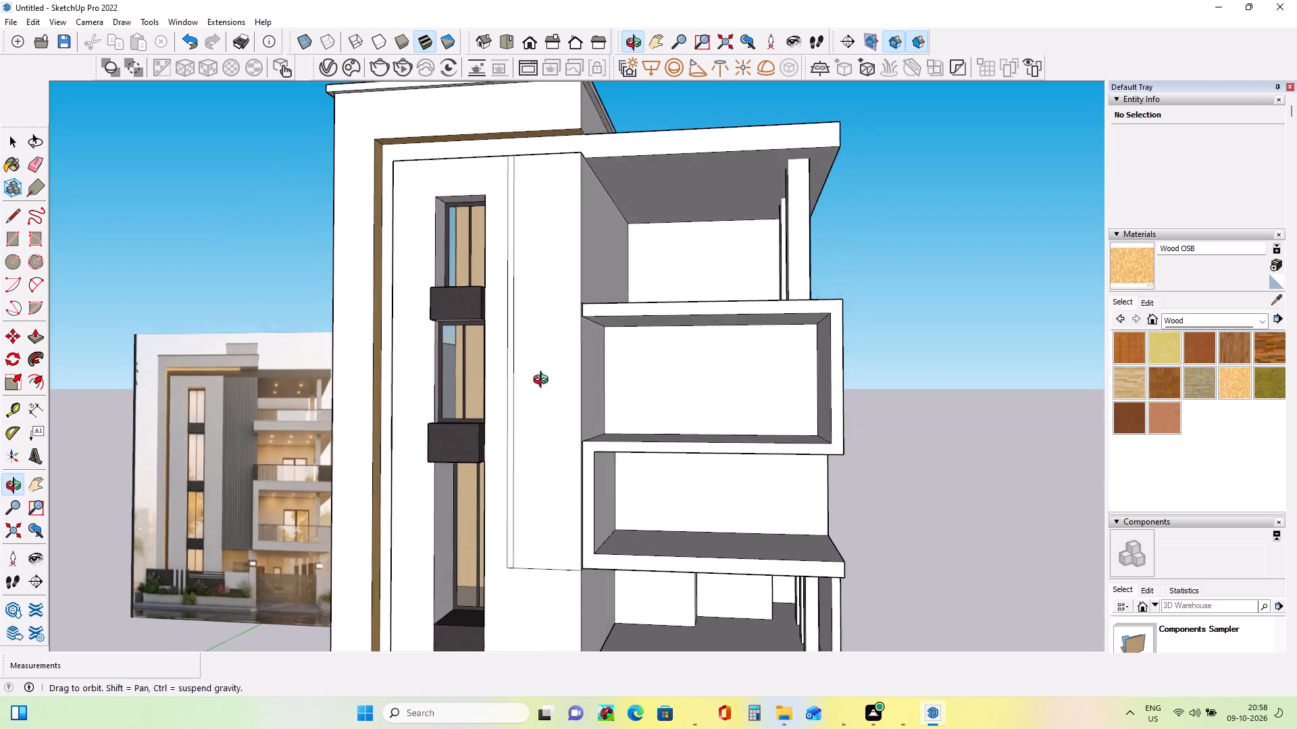
{"action": "middle_click_drag", "start_coordinate": [544, 381], "coordinate": [555, 408]}
{"action": "middle_click_drag", "start_coordinate": [586, 479], "coordinate": [611, 409]}
{"action": "scroll", "coordinate": [611, 409], "scroll_direction": "down", "scroll_amount": 4}
{"action": "middle_click_drag", "start_coordinate": [621, 432], "coordinate": [624, 385]}
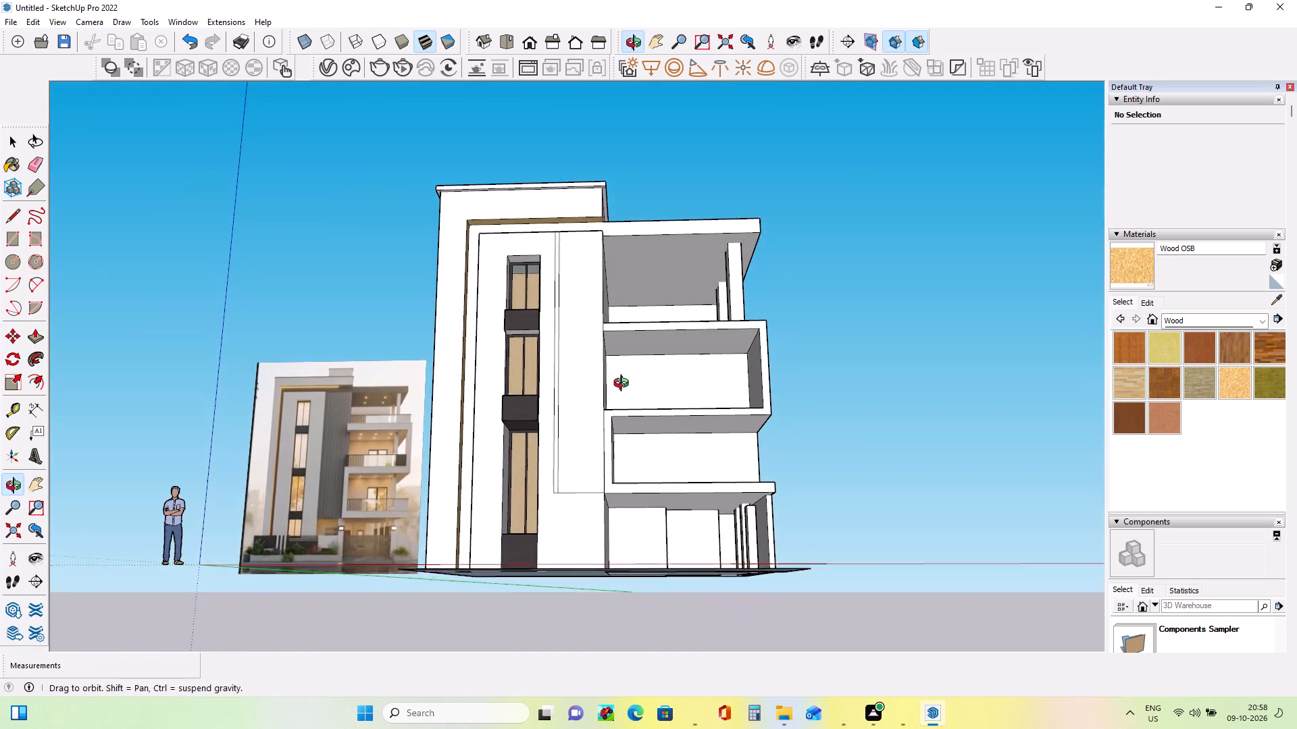
{"action": "middle_click_drag", "start_coordinate": [624, 385], "coordinate": [614, 450]}
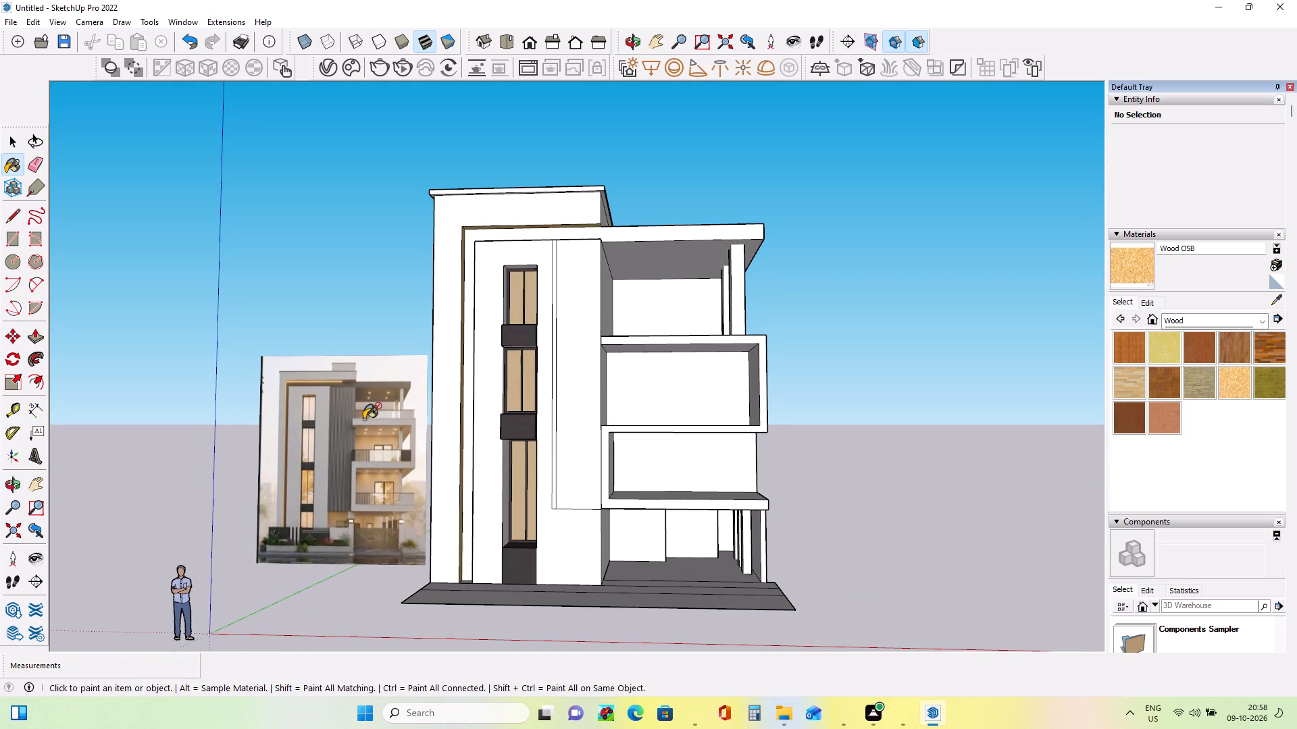
{"action": "middle_click_drag", "start_coordinate": [503, 485], "coordinate": [521, 525]}
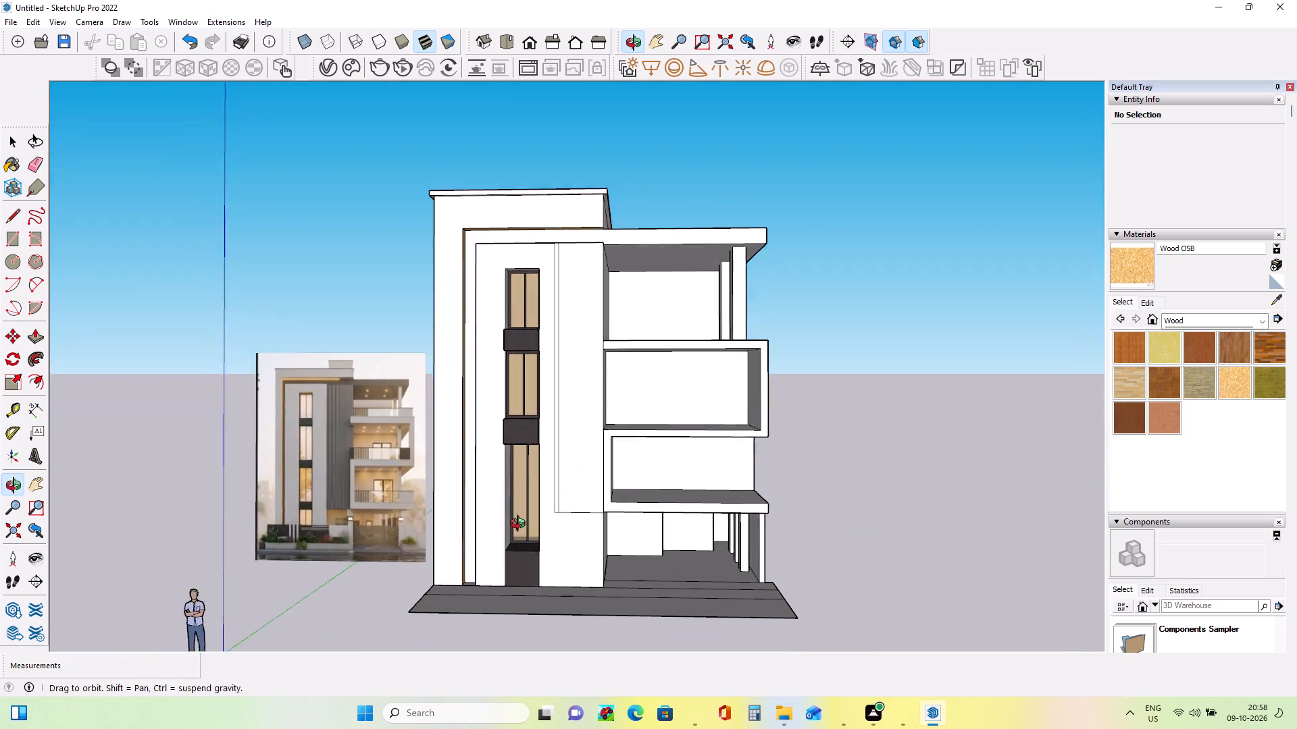
{"action": "middle_click_drag", "start_coordinate": [521, 525], "coordinate": [530, 551]}
{"action": "scroll", "coordinate": [523, 564], "scroll_direction": "up", "scroll_amount": 3}
Paint the remaining unpainted interior wall faces seen through the upper side-wall opening with Wood OSB.
{"action": "middle_click_drag", "start_coordinate": [542, 586], "coordinate": [594, 631]}
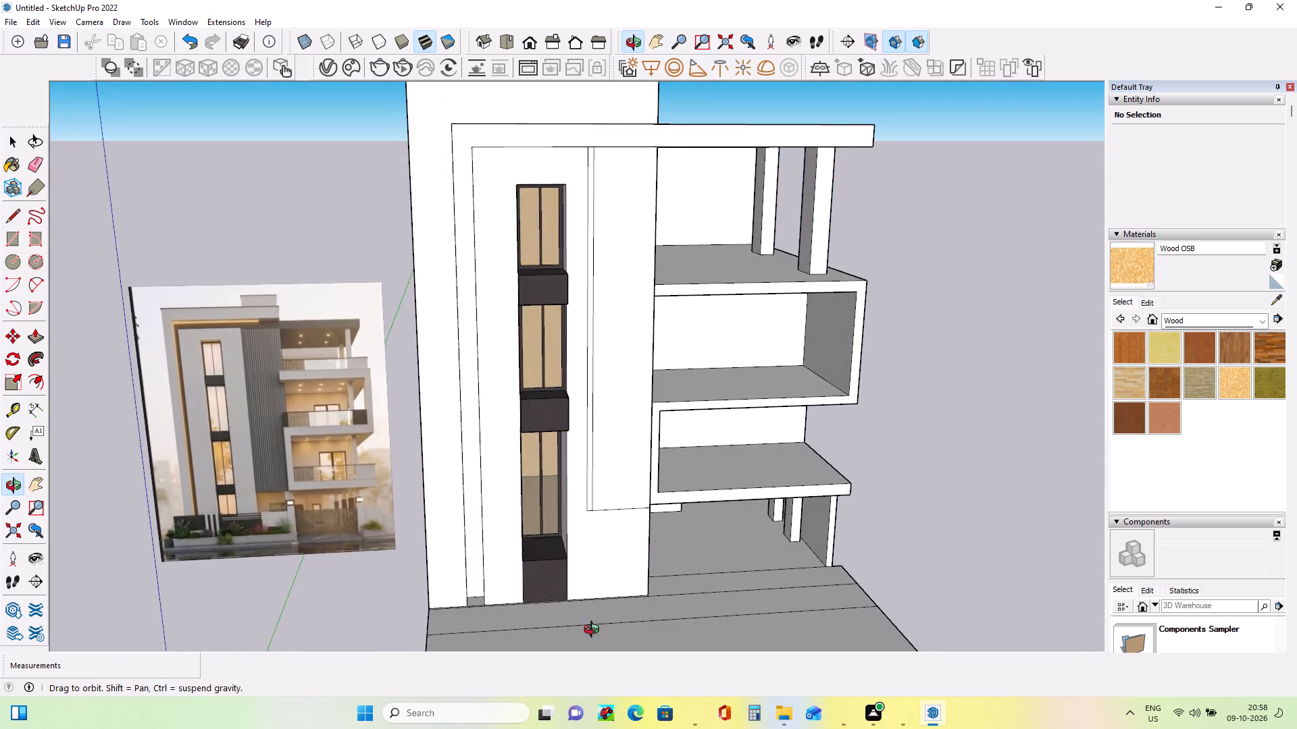
{"action": "middle_click_drag", "start_coordinate": [594, 631], "coordinate": [847, 728]}
{"action": "middle_click_drag", "start_coordinate": [555, 359], "coordinate": [640, 533]}
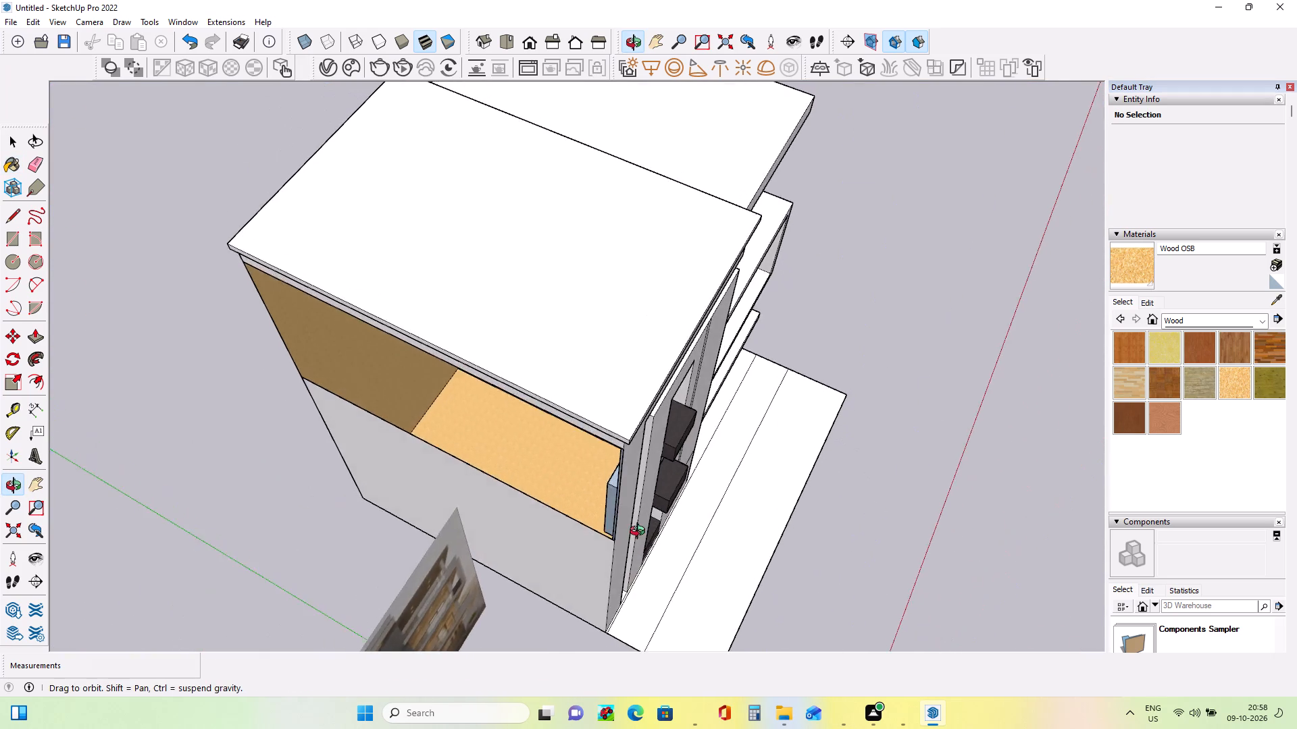
{"action": "middle_click_drag", "start_coordinate": [640, 533], "coordinate": [638, 406]}
{"action": "middle_click_drag", "start_coordinate": [634, 412], "coordinate": [581, 387]}
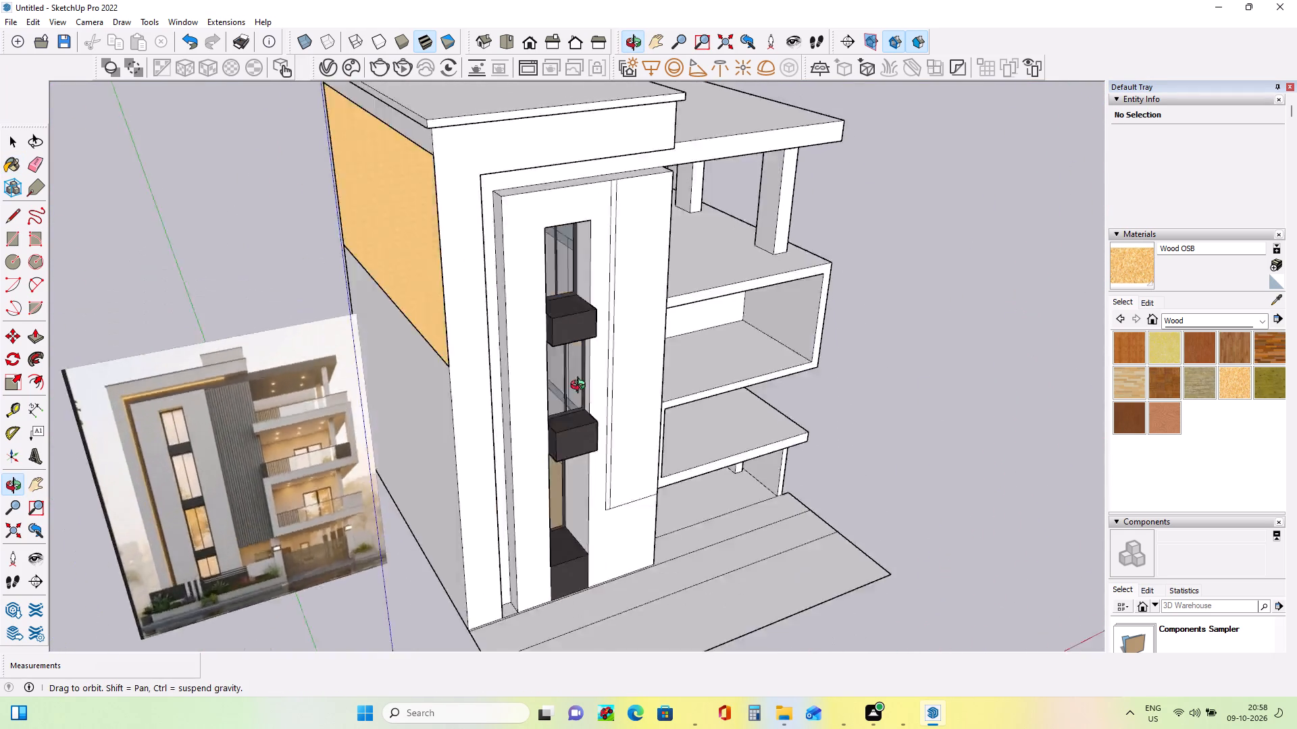
{"action": "middle_click_drag", "start_coordinate": [581, 387], "coordinate": [725, 387]}
{"action": "left_click", "coordinate": [574, 323]}
{"action": "left_click", "coordinate": [503, 311]}
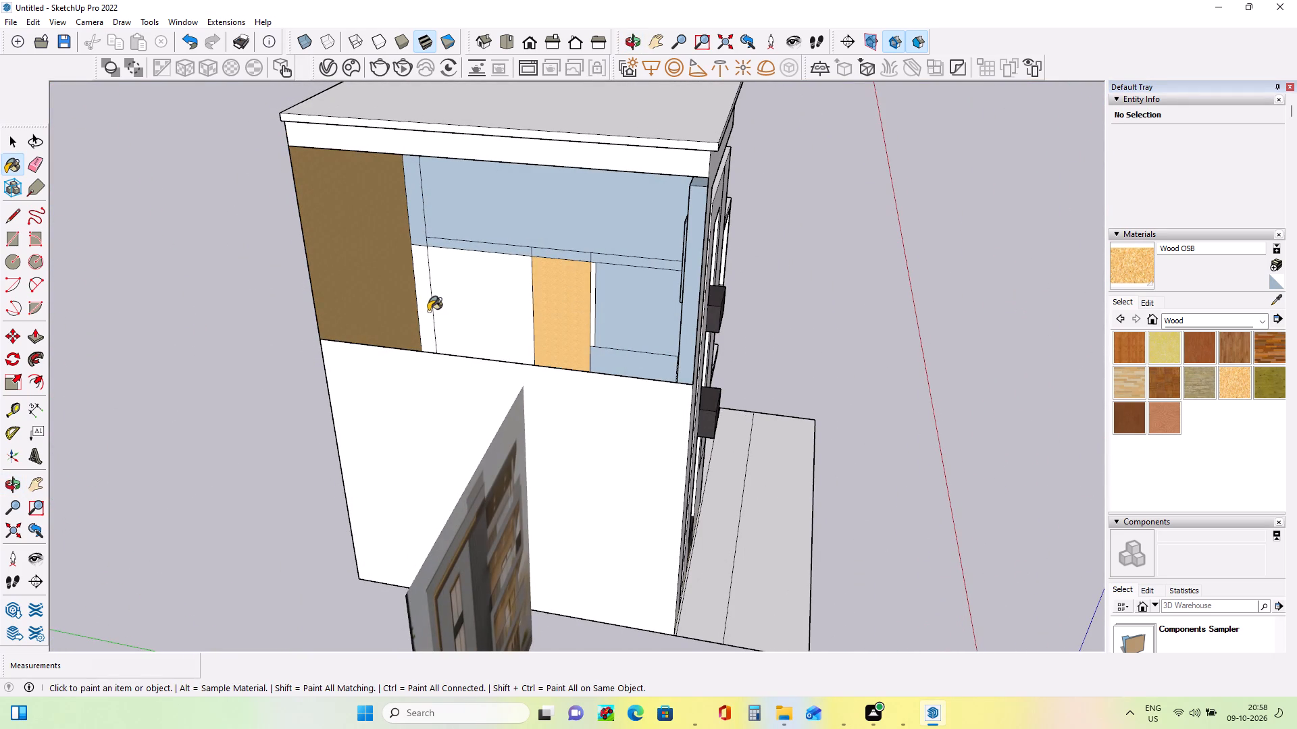
{"action": "left_click", "coordinate": [426, 309]}
Close the side-wall opening with a corner-to-corner rectangle about 29' 6" by 15' 6".
{"action": "scroll", "coordinate": [569, 332], "scroll_direction": "up", "scroll_amount": 1}
{"action": "middle_click_drag", "start_coordinate": [661, 346], "coordinate": [227, 350]}
{"action": "middle_click_drag", "start_coordinate": [480, 383], "coordinate": [500, 326]}
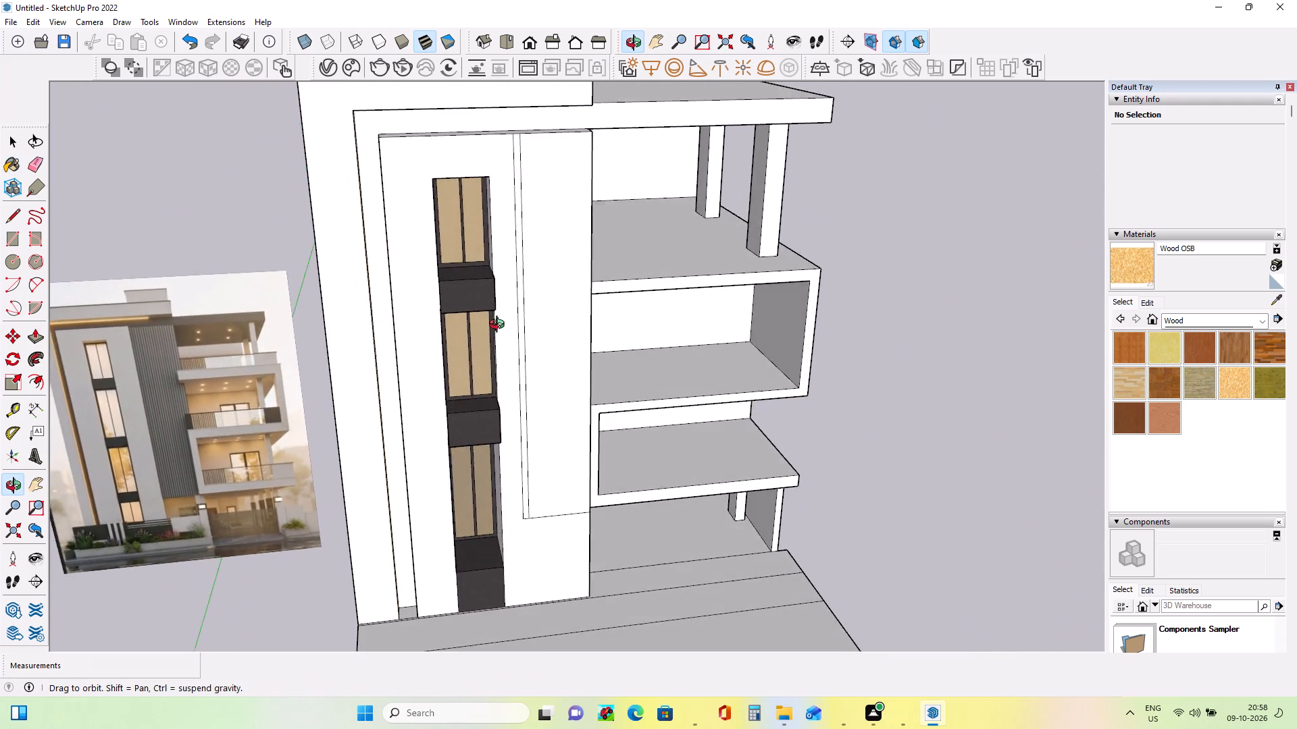
{"action": "middle_click_drag", "start_coordinate": [500, 326], "coordinate": [516, 288]}
{"action": "scroll", "coordinate": [593, 344], "scroll_direction": "down", "scroll_amount": 3}
{"action": "middle_click_drag", "start_coordinate": [626, 412], "coordinate": [439, 419]}
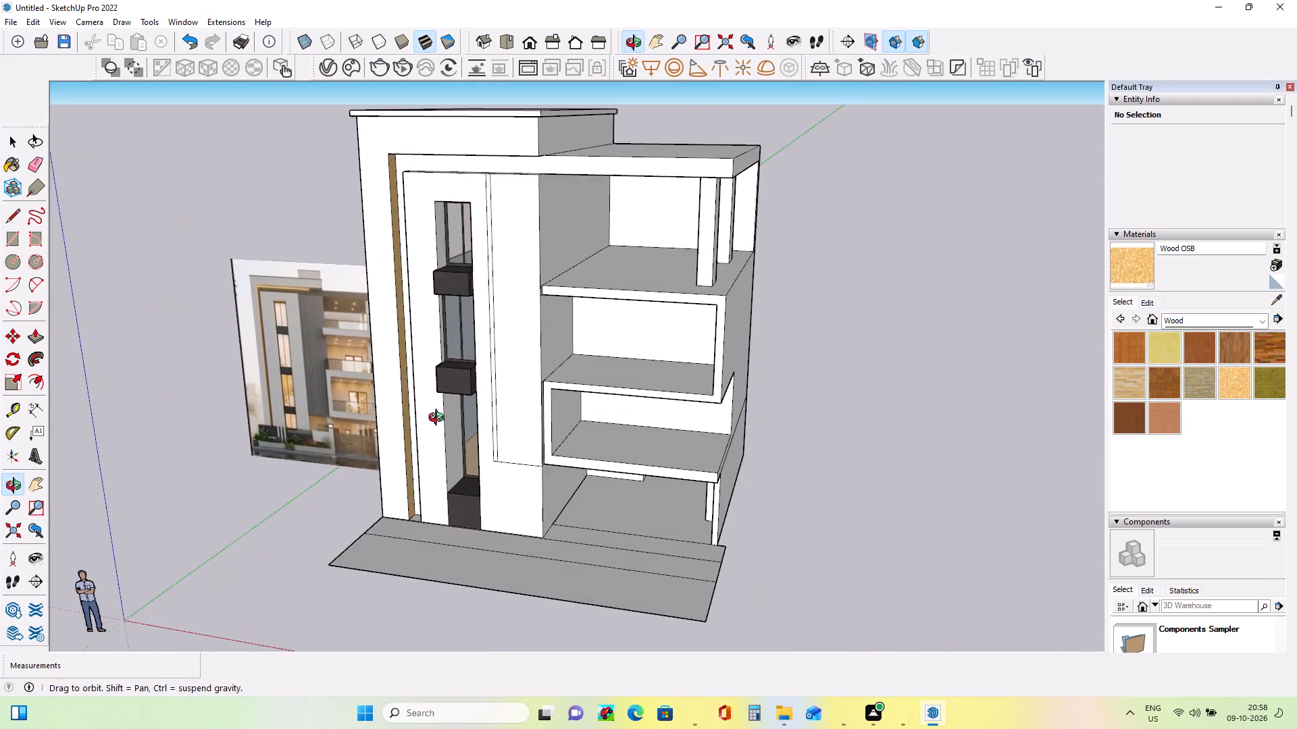
{"action": "middle_click_drag", "start_coordinate": [439, 419], "coordinate": [853, 420]}
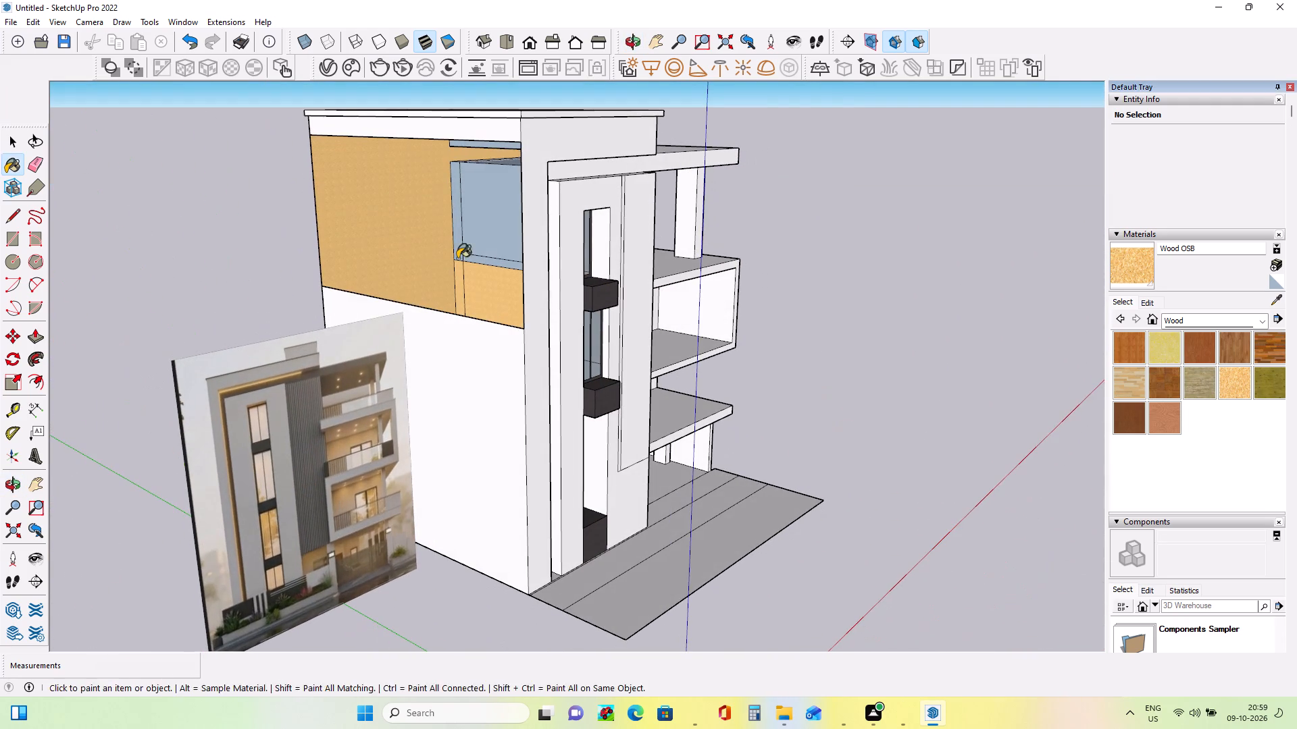
{"action": "left_click", "coordinate": [5, 234]}
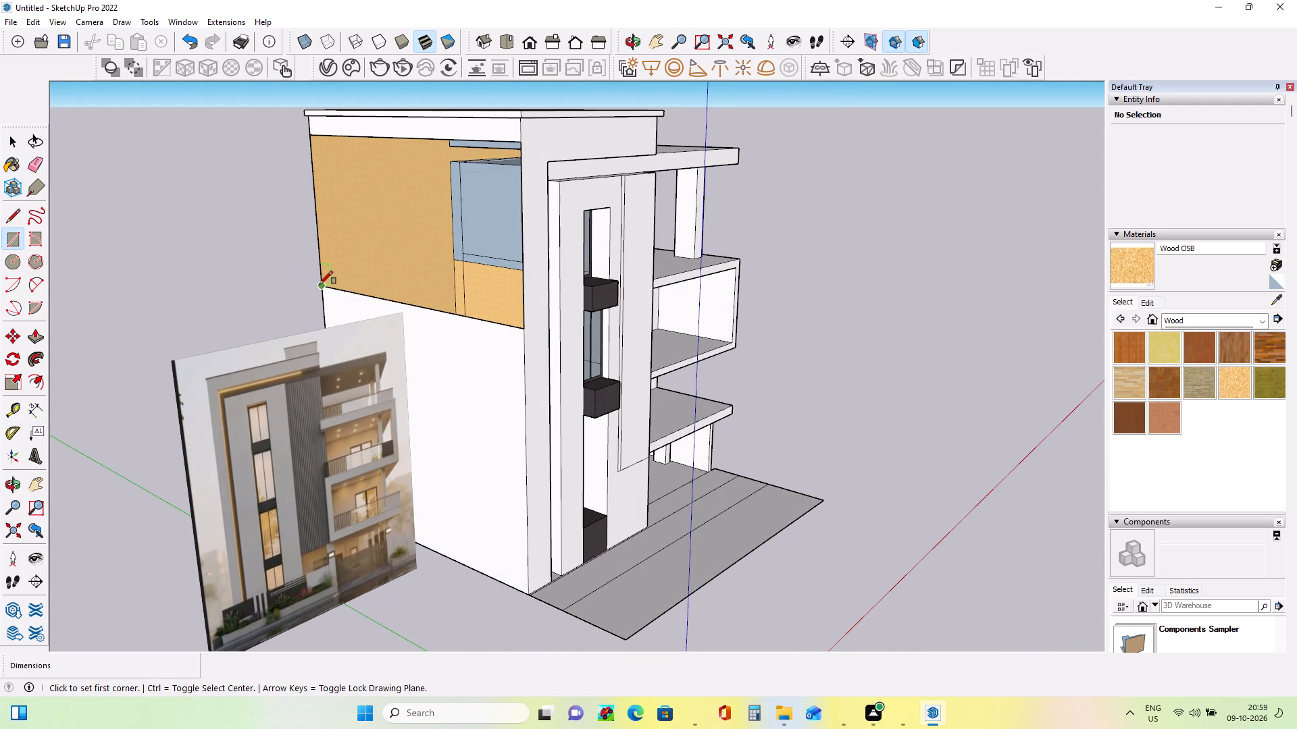
{"action": "left_click", "coordinate": [320, 284]}
{"action": "left_click", "coordinate": [524, 144]}
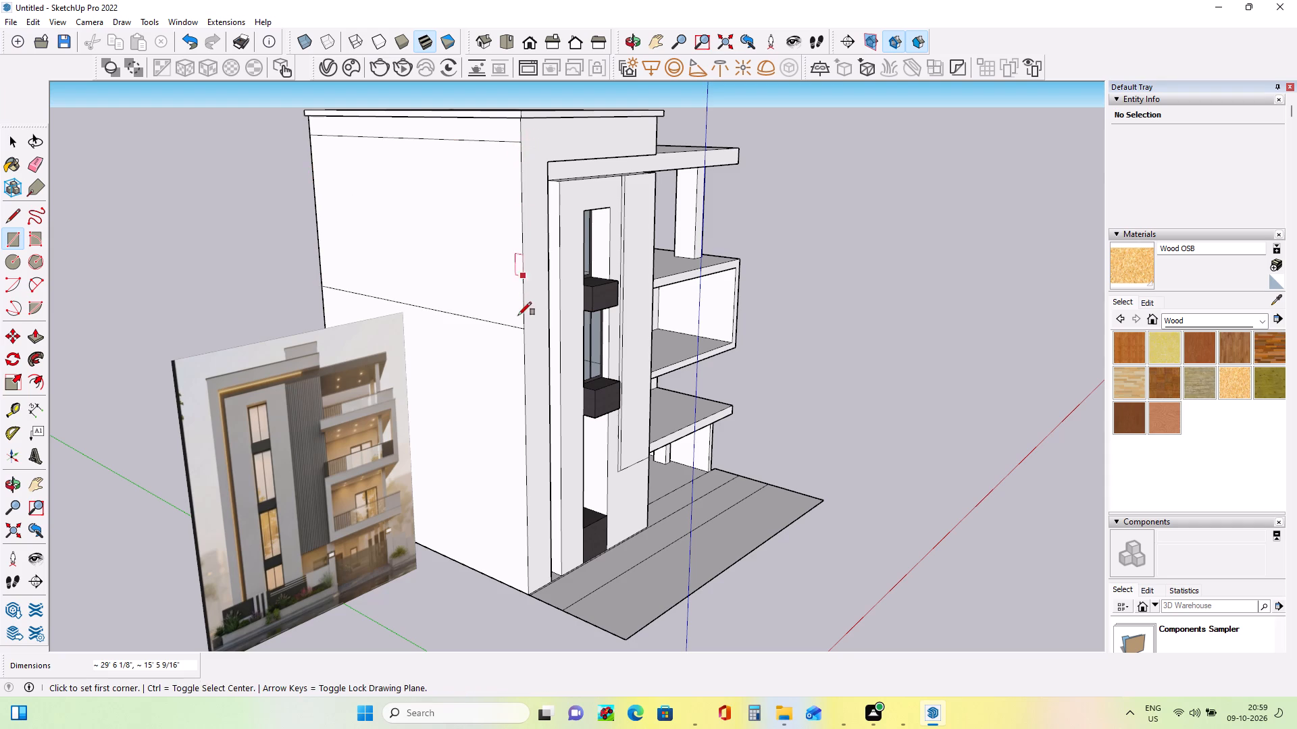
Erase the upper and lower horizontal seam edges around the new face on the side wall.
{"action": "middle_click_drag", "start_coordinate": [518, 317], "coordinate": [551, 360]}
{"action": "left_click", "coordinate": [34, 161]}
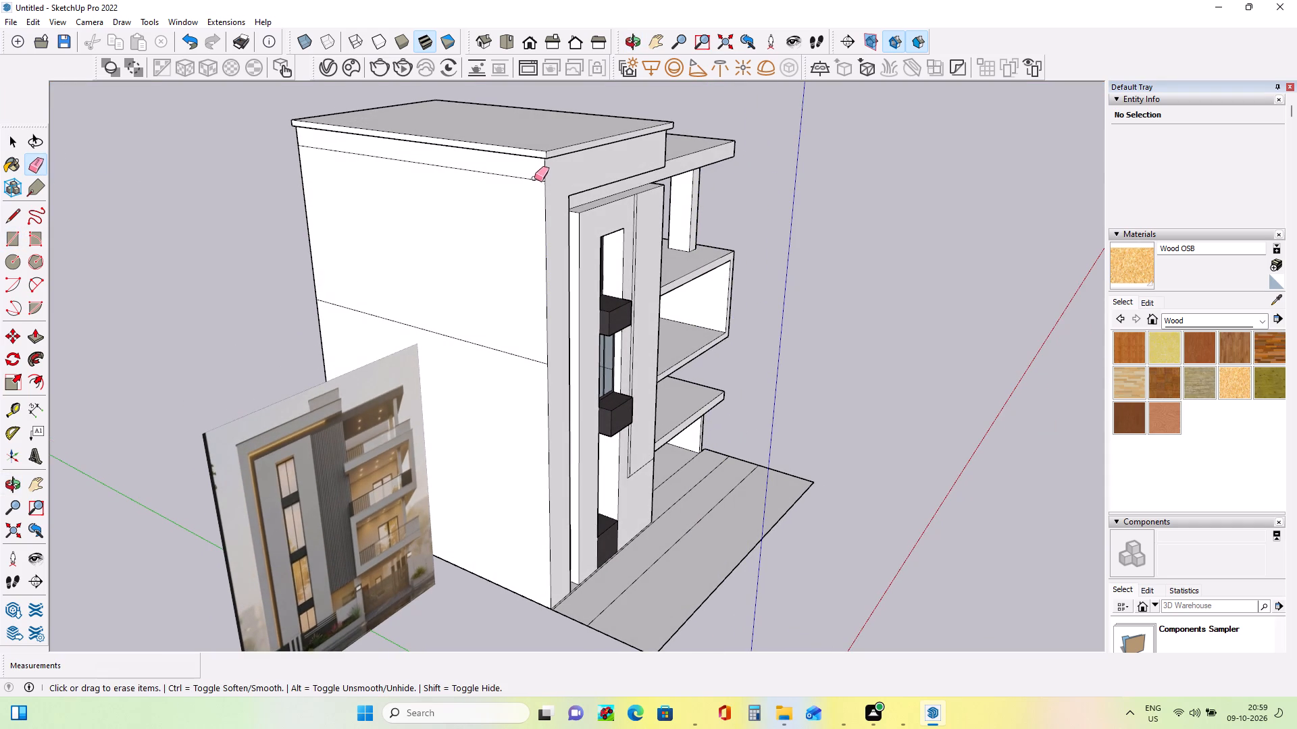
{"action": "left_click", "coordinate": [537, 179]}
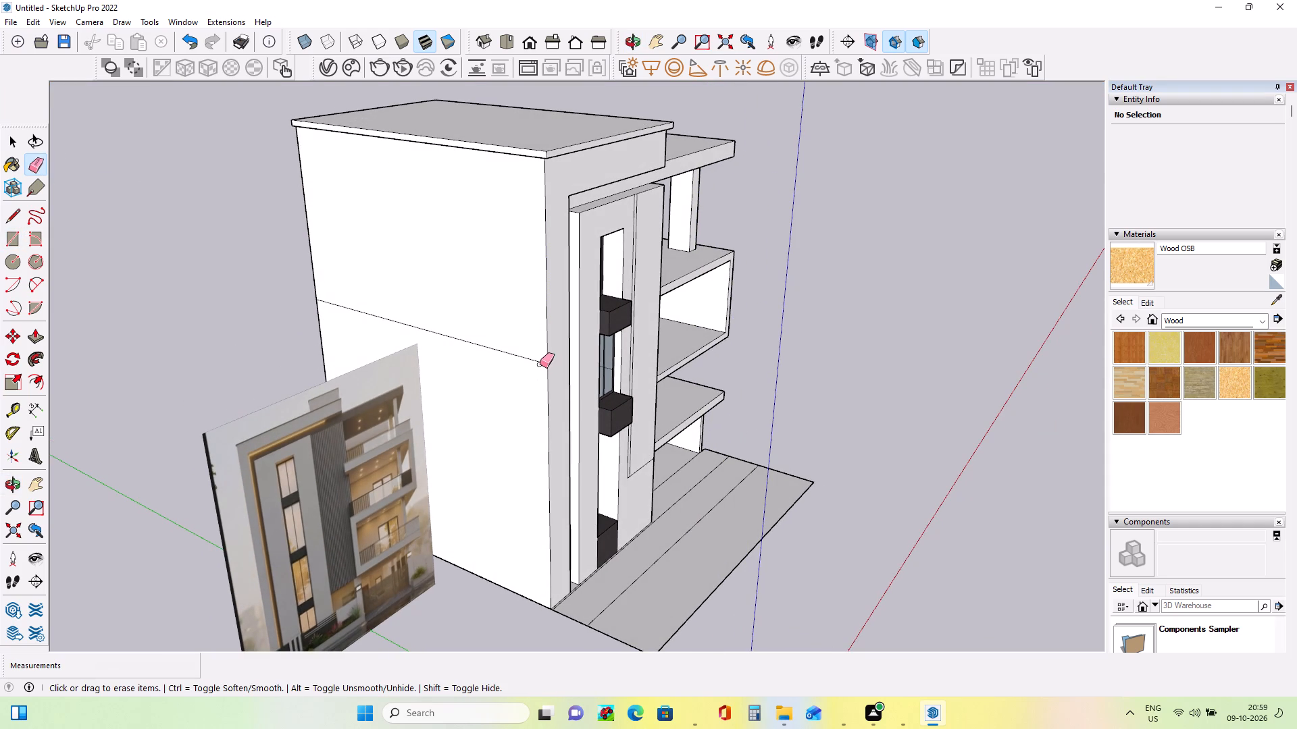
{"action": "left_click", "coordinate": [540, 363]}
Draw a door rectangle about 4' 5" by 6' 10" on the second-floor balcony's back wall, starting at its floor line.
{"action": "middle_click_drag", "start_coordinate": [618, 359], "coordinate": [390, 319]}
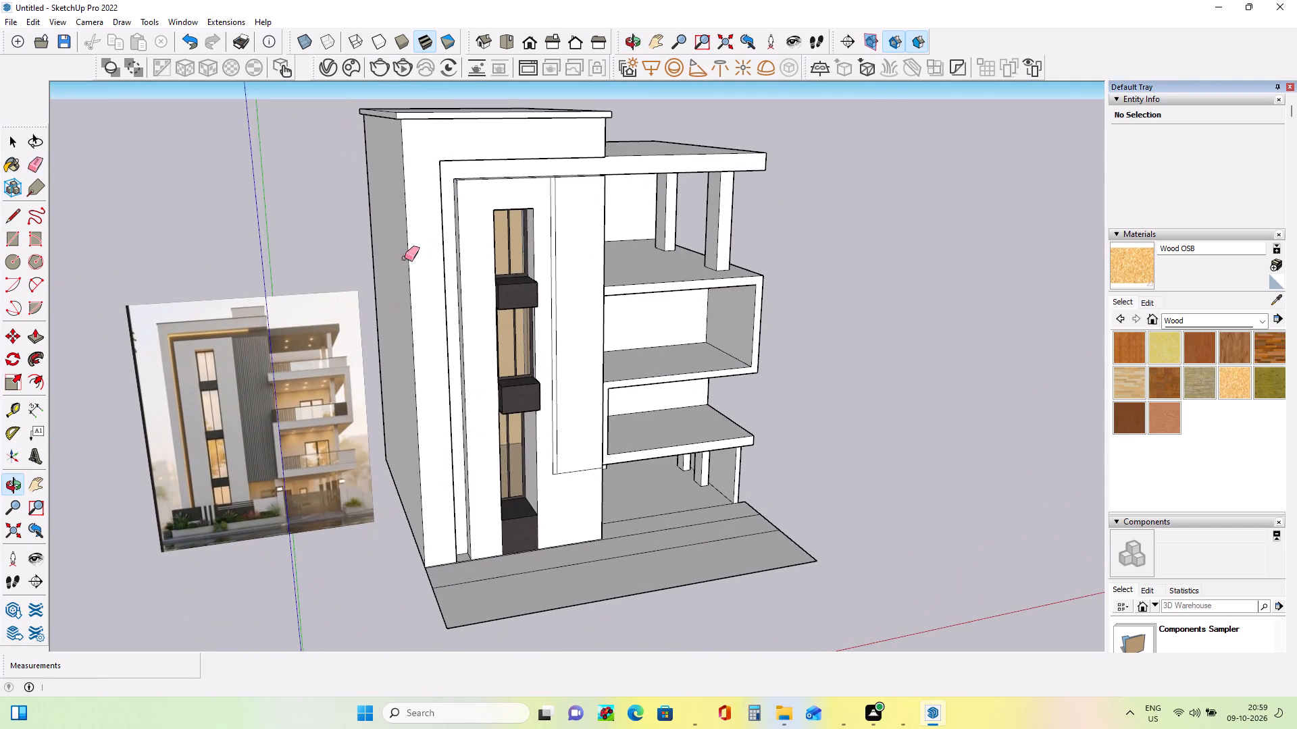
{"action": "middle_click_drag", "start_coordinate": [698, 367], "coordinate": [661, 346]}
{"action": "scroll", "coordinate": [662, 260], "scroll_direction": "up", "scroll_amount": 2}
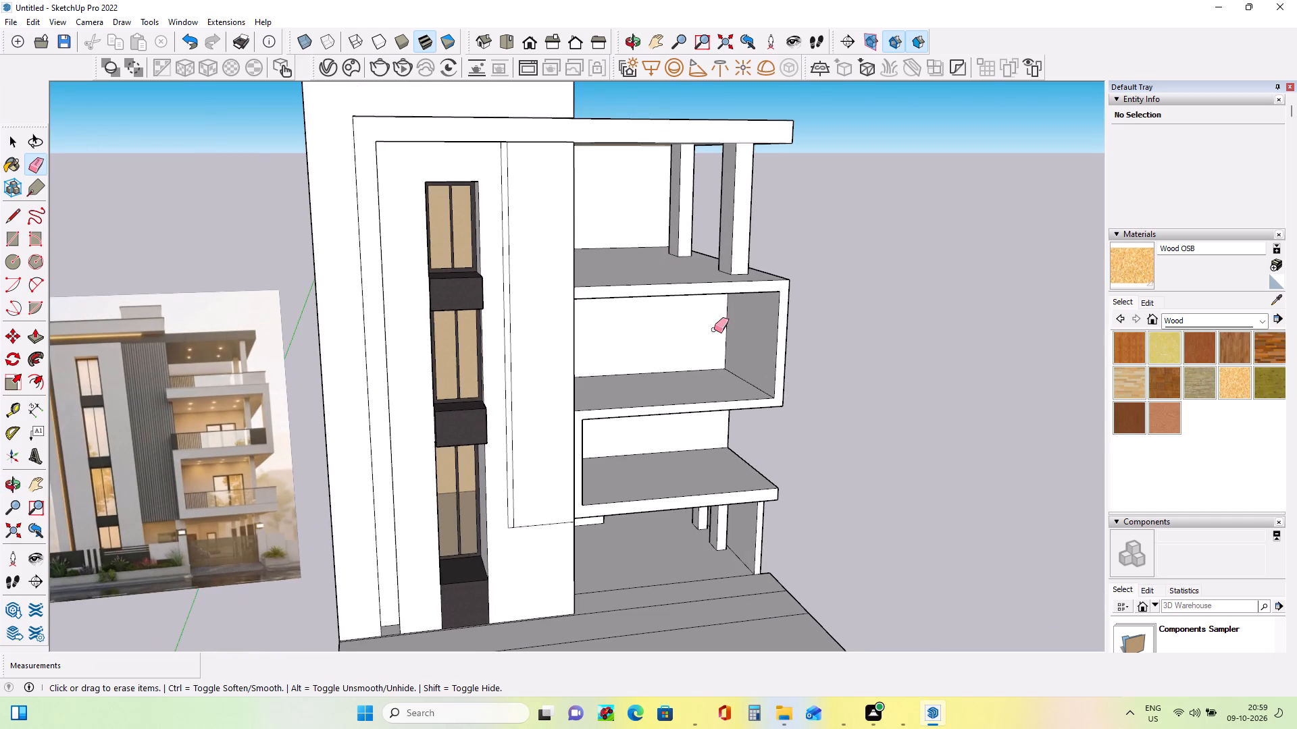
{"action": "middle_click_drag", "start_coordinate": [713, 330], "coordinate": [671, 281]}
{"action": "middle_click_drag", "start_coordinate": [657, 326], "coordinate": [605, 316]}
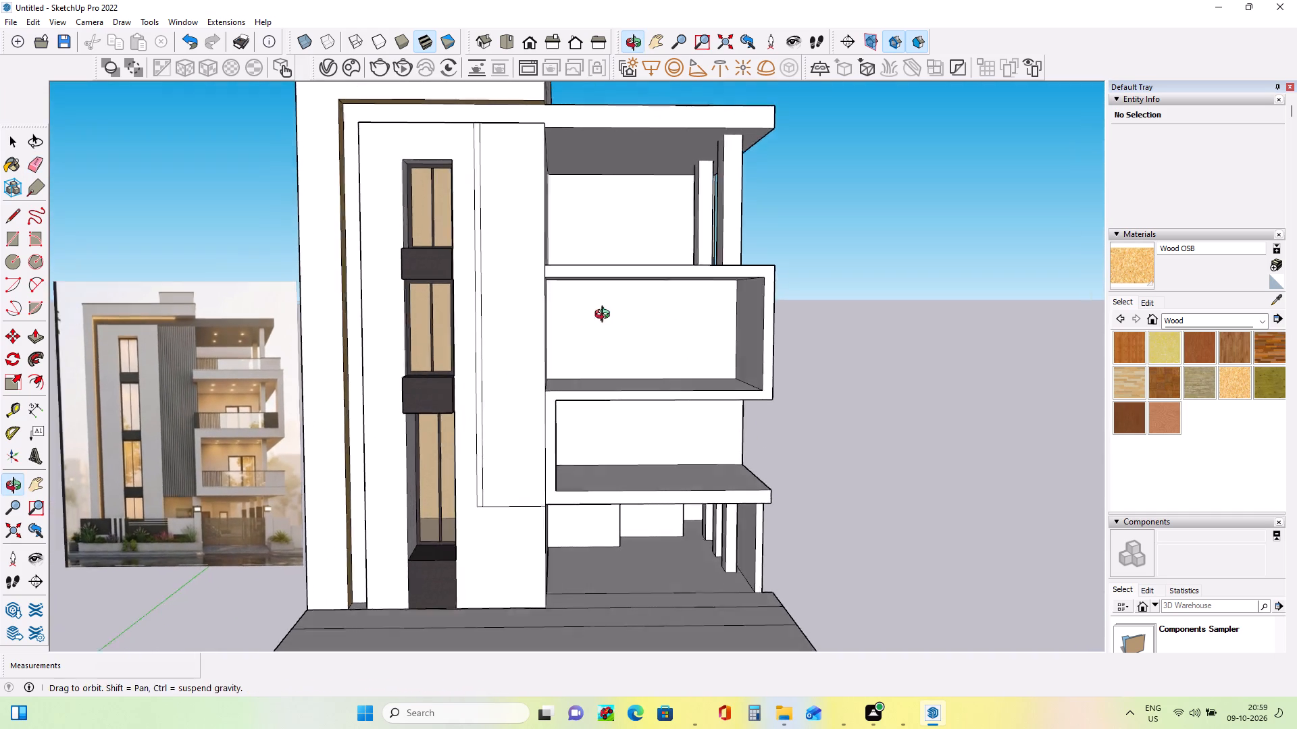
{"action": "middle_click_drag", "start_coordinate": [605, 316], "coordinate": [586, 316]}
{"action": "middle_click_drag", "start_coordinate": [632, 351], "coordinate": [681, 370]}
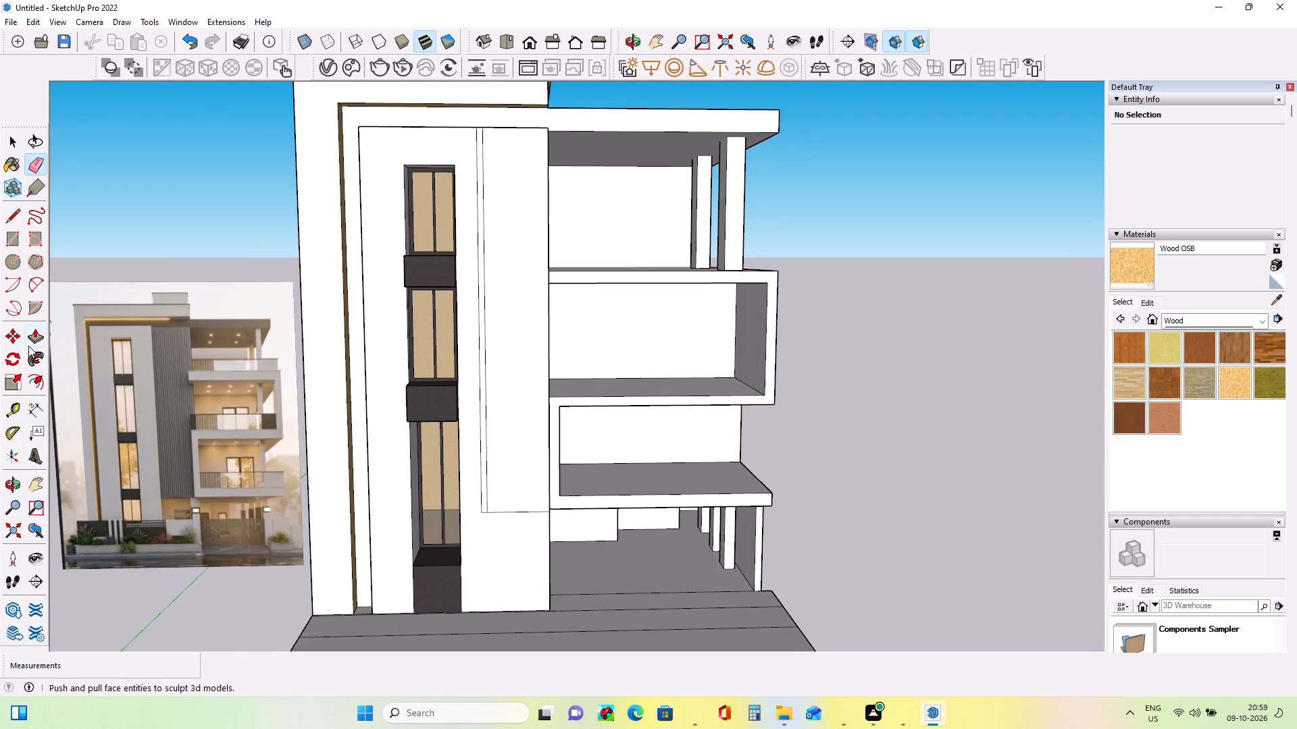
{"action": "left_click", "coordinate": [9, 244]}
{"action": "middle_click_drag", "start_coordinate": [667, 435], "coordinate": [669, 445]}
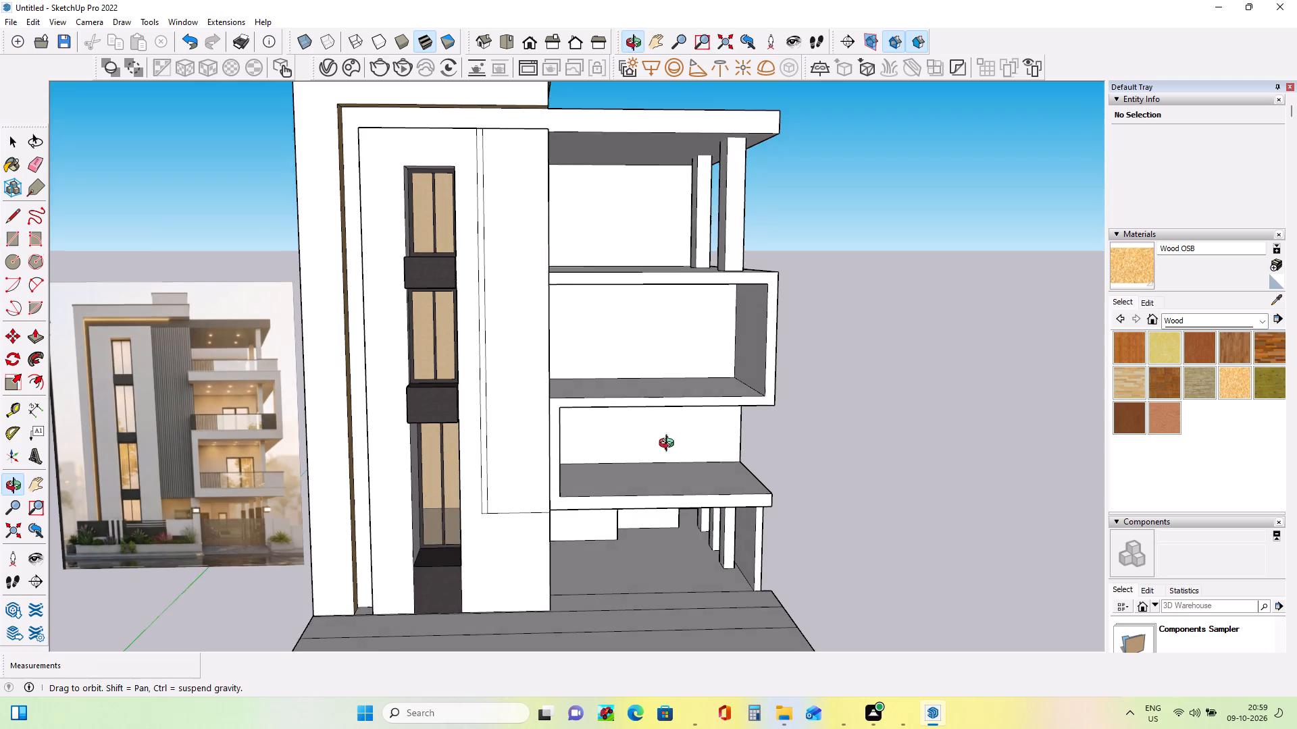
{"action": "middle_click_drag", "start_coordinate": [669, 445], "coordinate": [672, 464]}
{"action": "scroll", "coordinate": [648, 385], "scroll_direction": "up", "scroll_amount": 2}
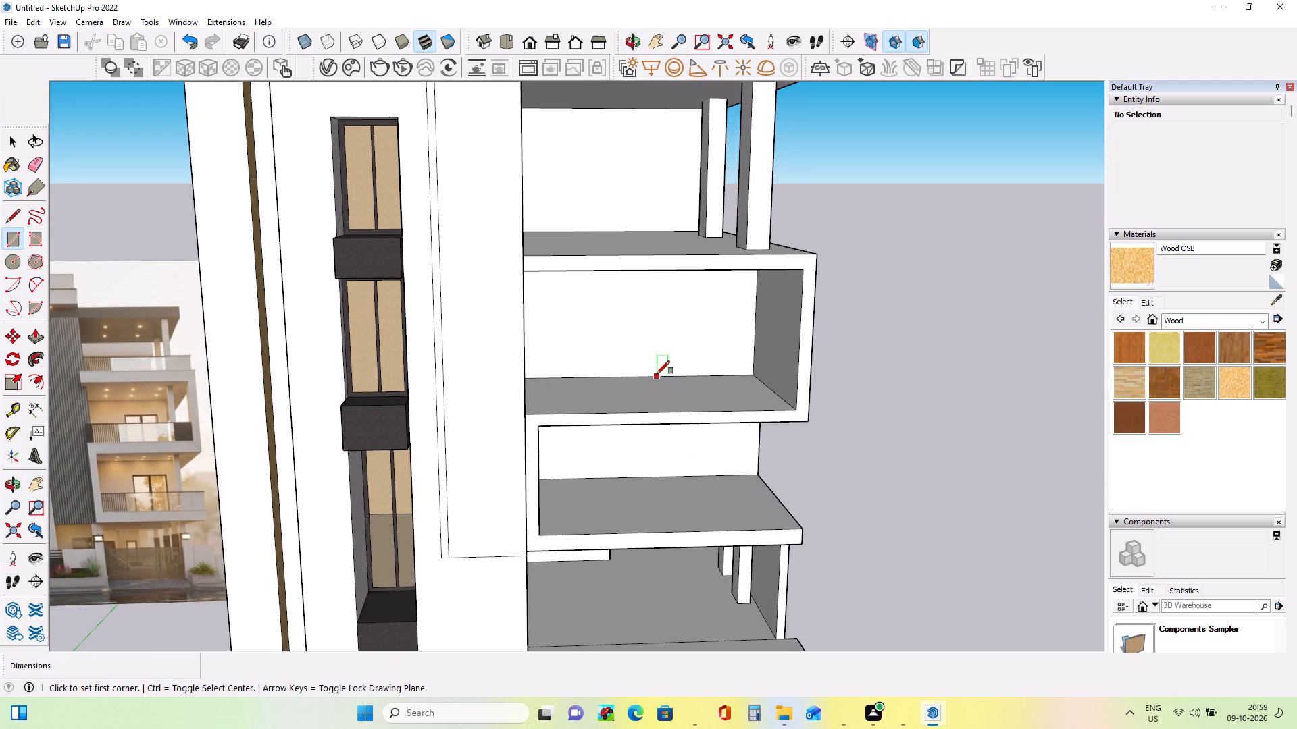
{"action": "left_click", "coordinate": [657, 374]}
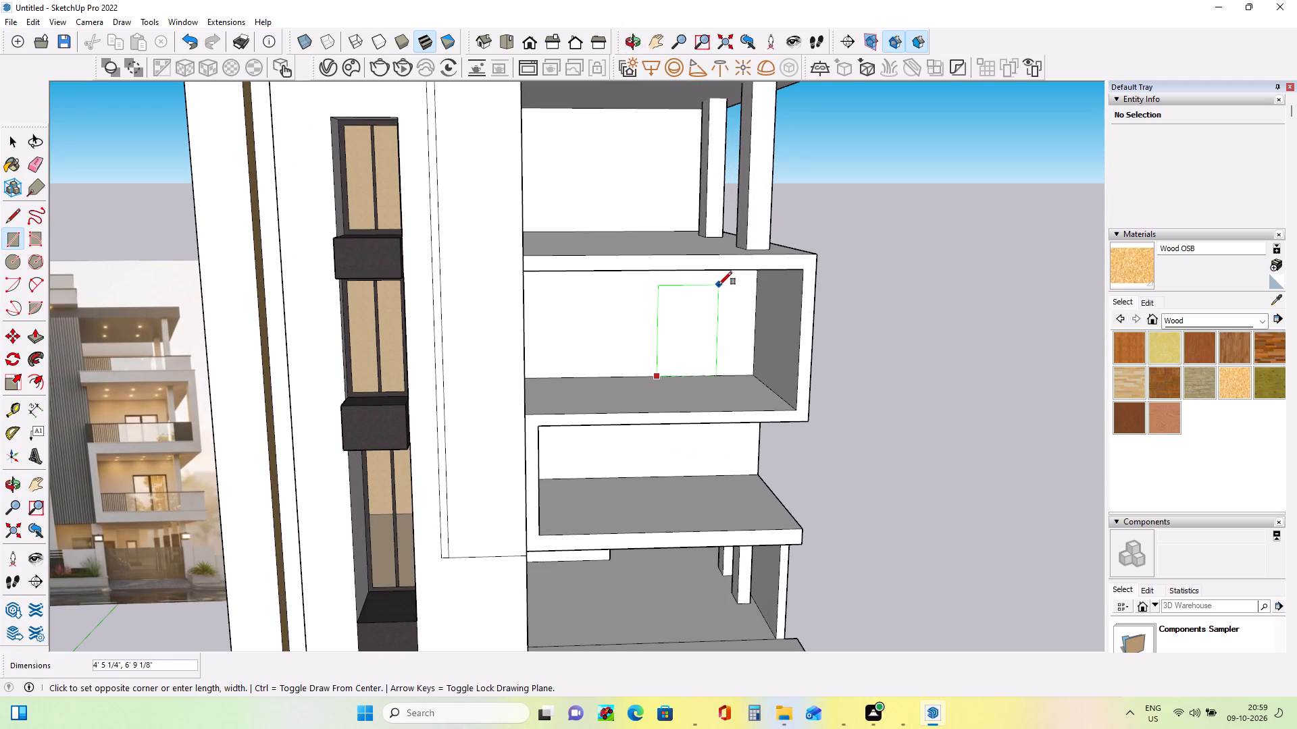
{"action": "left_click", "coordinate": [719, 284]}
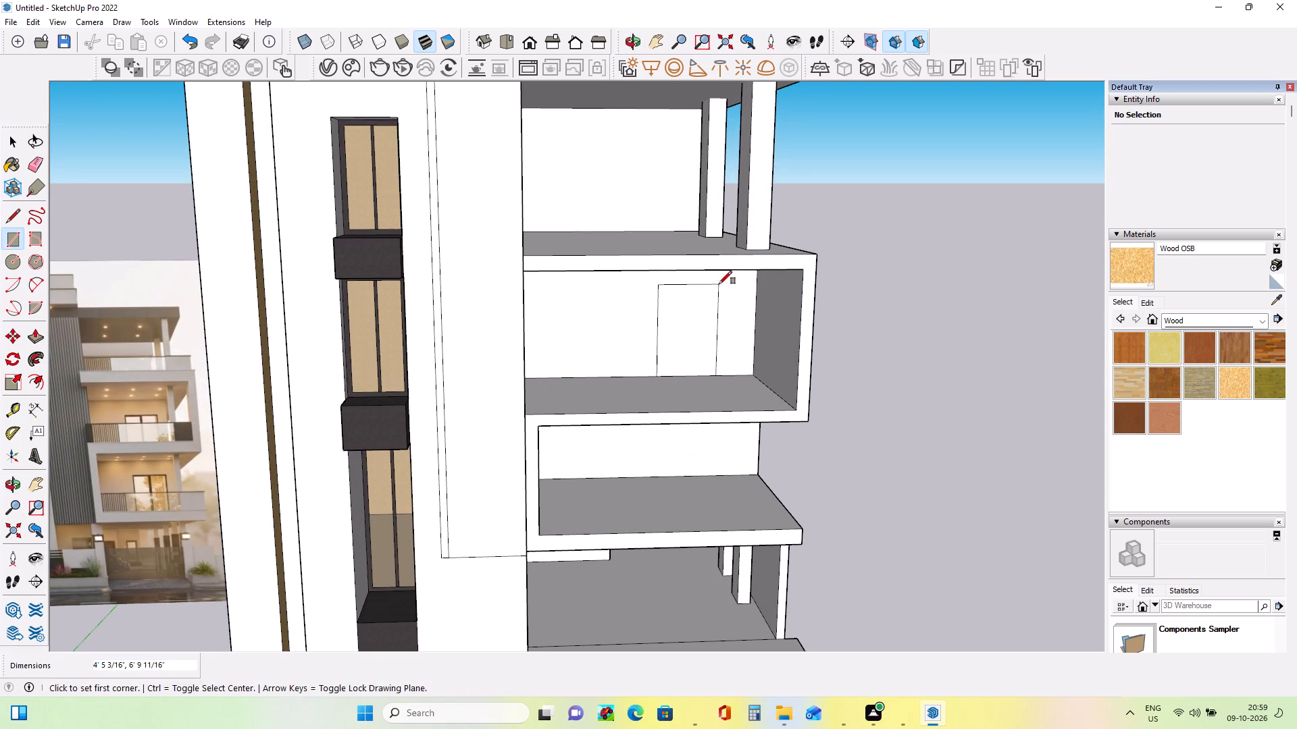
Offset the second-floor door rectangle inward about 4 5/8" to outline its frame.
{"action": "middle_click_drag", "start_coordinate": [717, 395], "coordinate": [695, 356]}
{"action": "middle_click_drag", "start_coordinate": [696, 350], "coordinate": [703, 362]}
{"action": "middle_click_drag", "start_coordinate": [700, 362], "coordinate": [689, 345]}
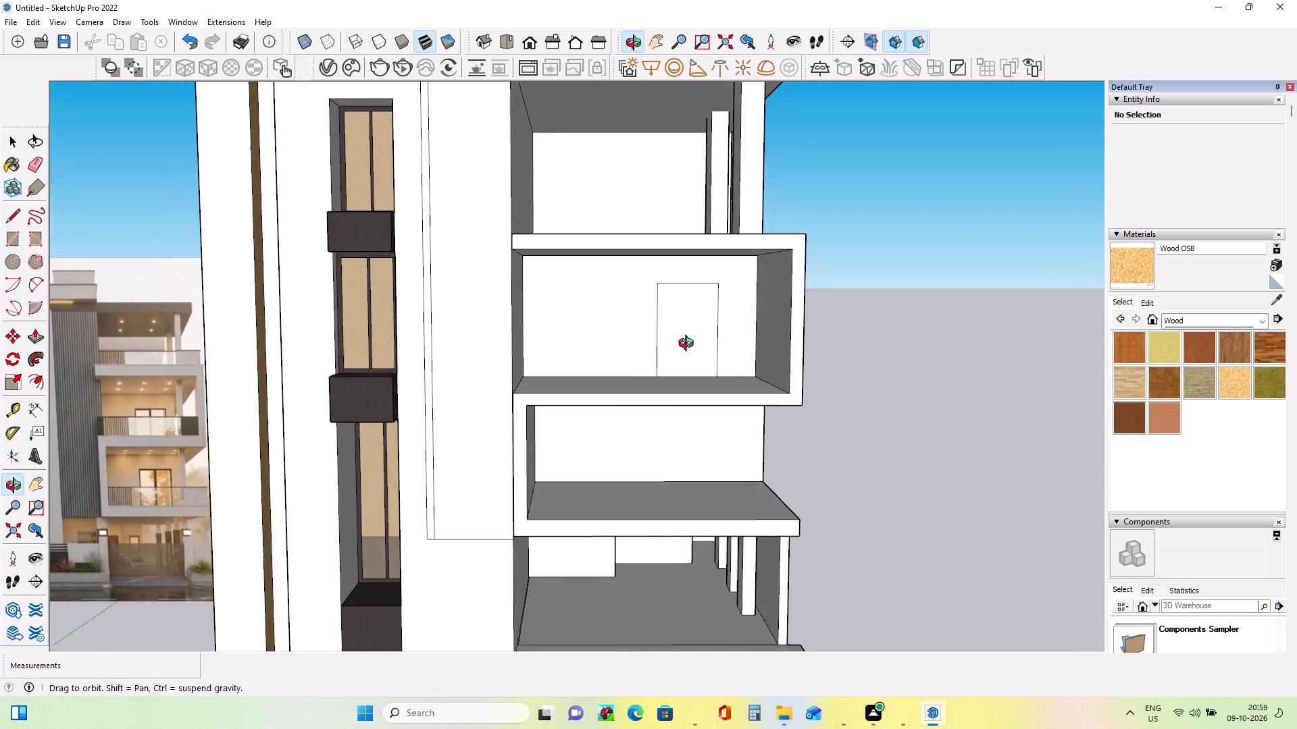
{"action": "middle_click_drag", "start_coordinate": [689, 345], "coordinate": [681, 340]}
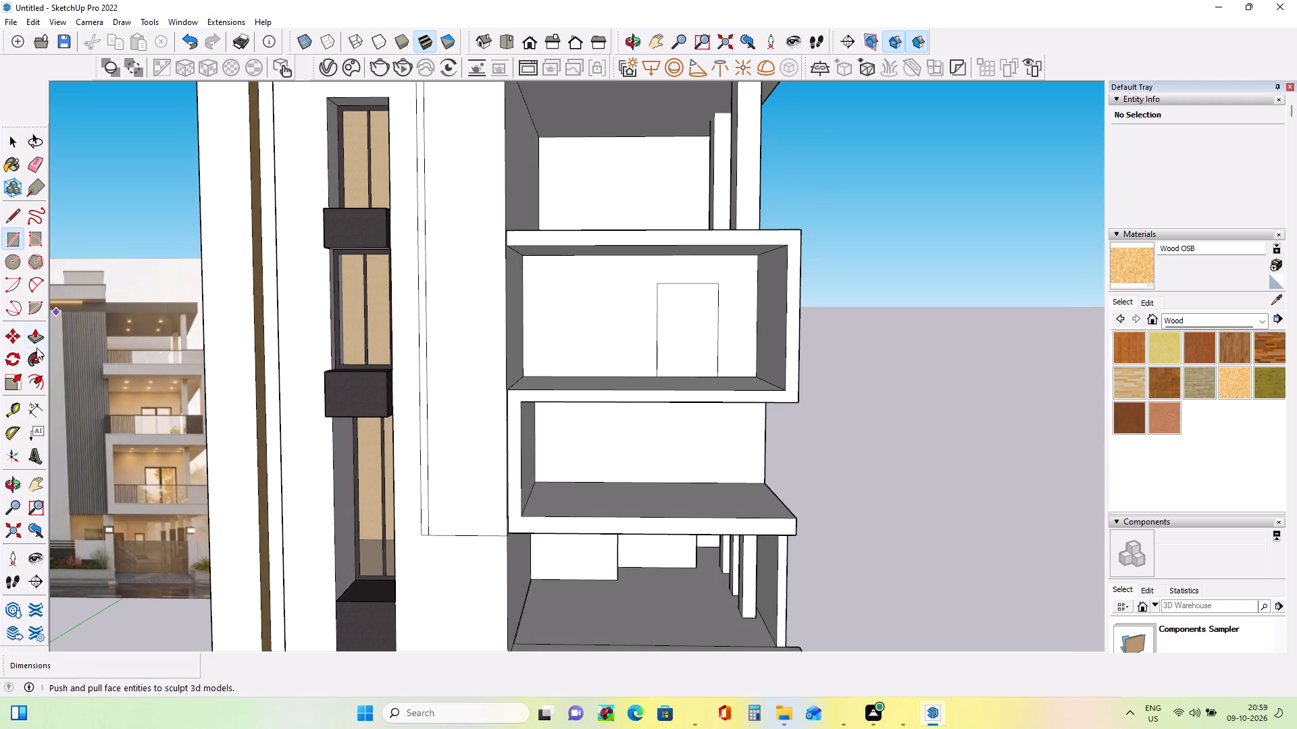
{"action": "left_click", "coordinate": [39, 381]}
{"action": "left_click", "coordinate": [692, 331]}
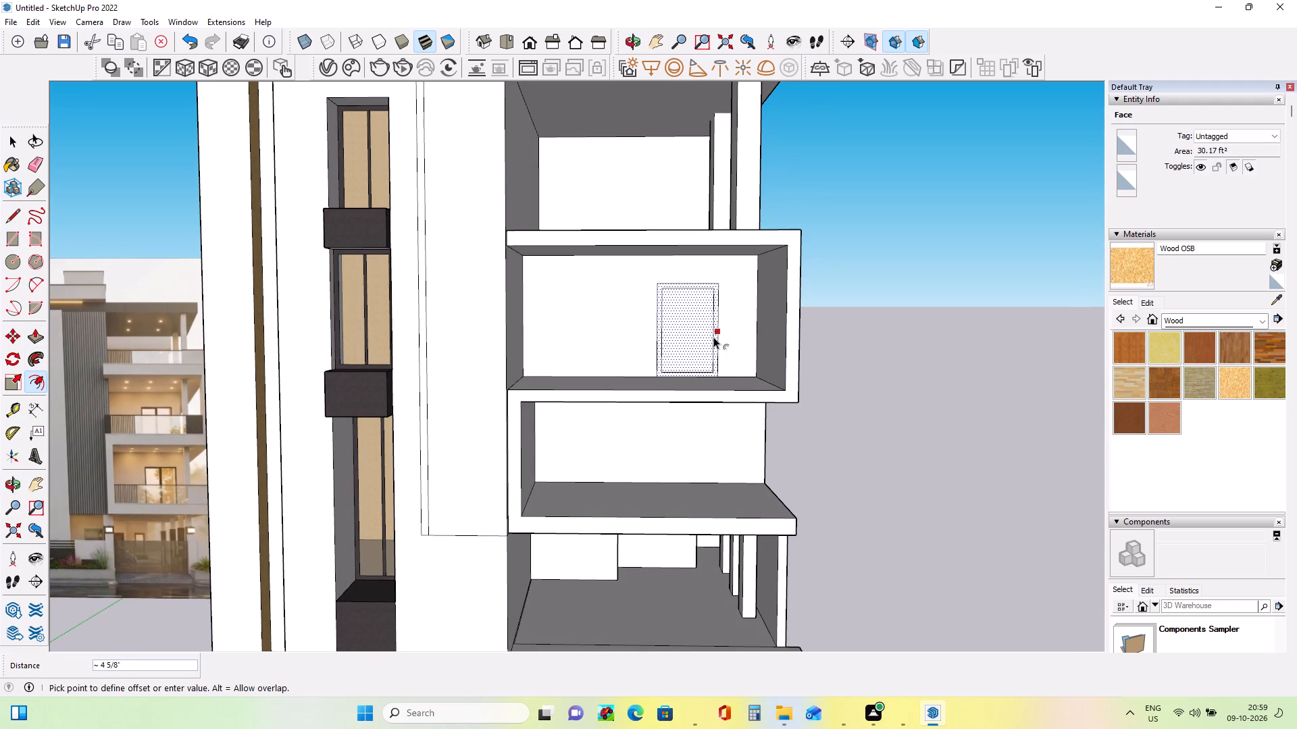
{"action": "left_click", "coordinate": [713, 337]}
Draw a door rectangle about 4' by 5' 11" on the first-floor balcony's back wall, starting at its floor line.
{"action": "middle_click_drag", "start_coordinate": [702, 484], "coordinate": [703, 462]}
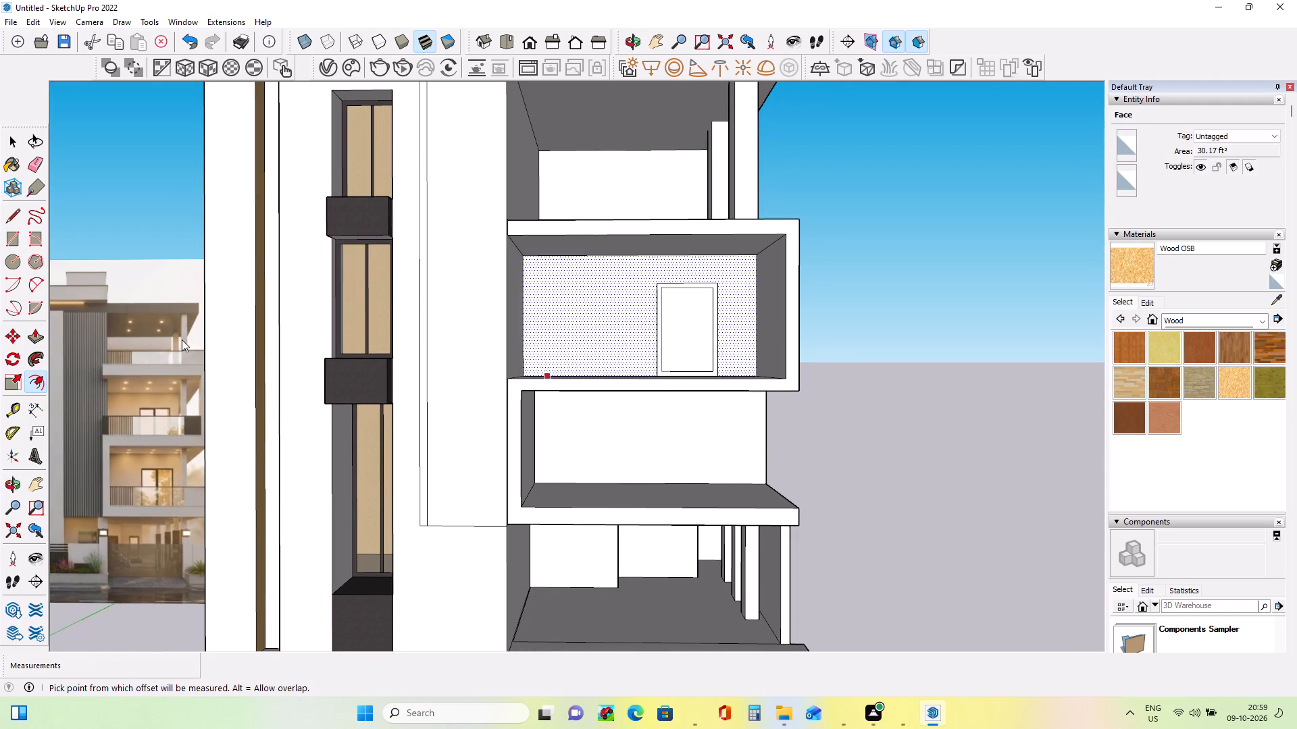
{"action": "left_click", "coordinate": [7, 243]}
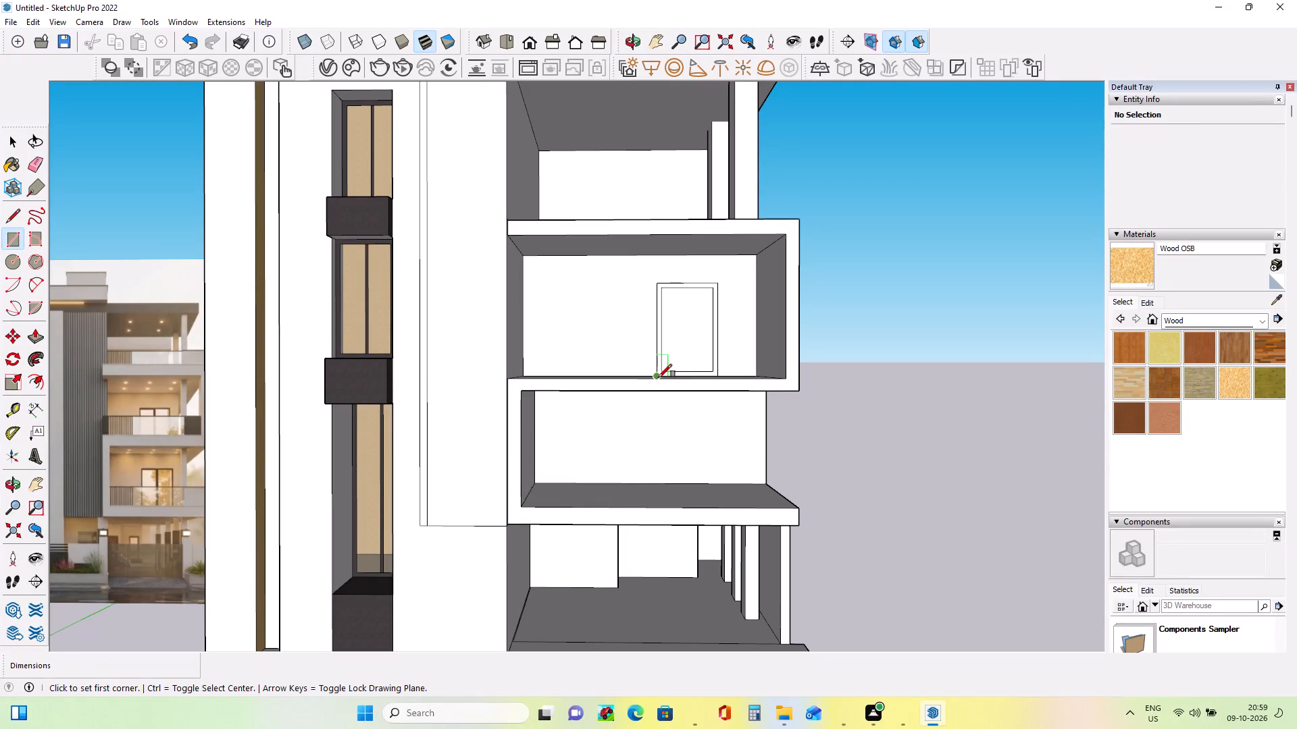
{"action": "left_click", "coordinate": [664, 485]}
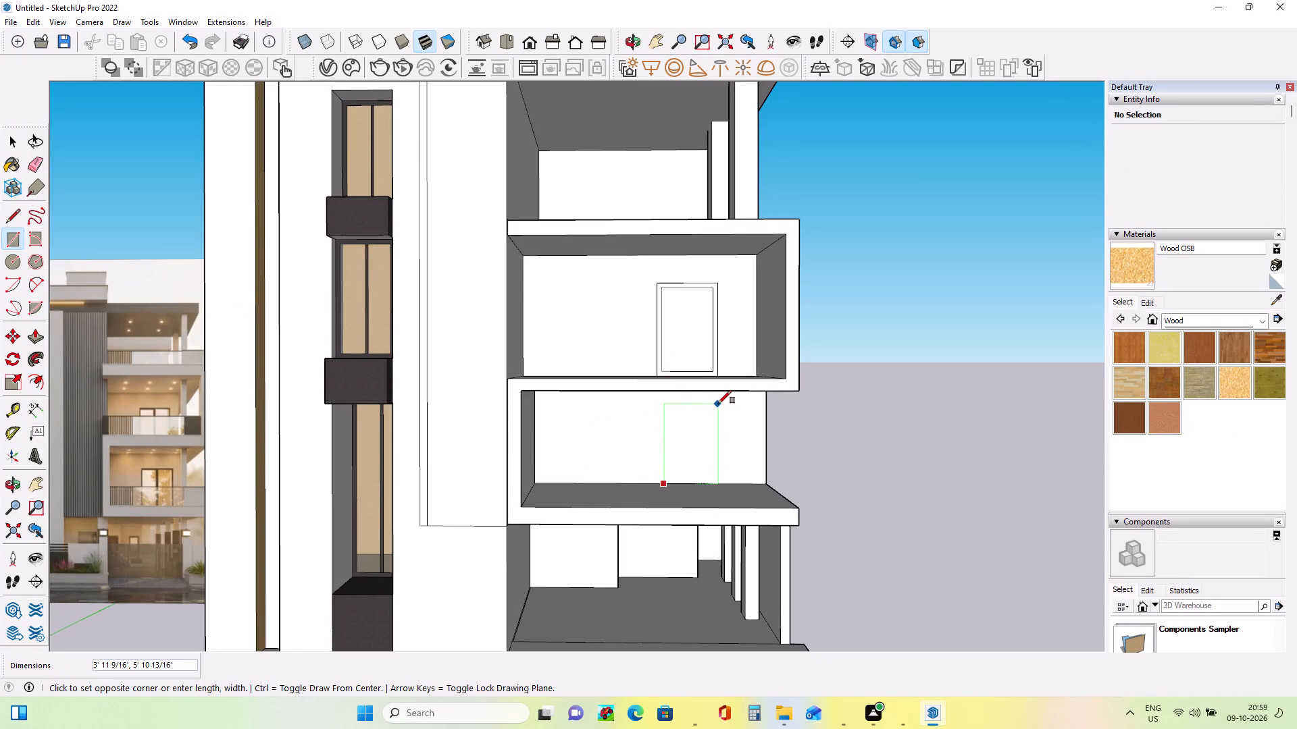
{"action": "left_click", "coordinate": [718, 403]}
Offset the first-floor door rectangle inward about 4 3/4" to outline its frame.
{"action": "middle_click_drag", "start_coordinate": [711, 518], "coordinate": [712, 470]}
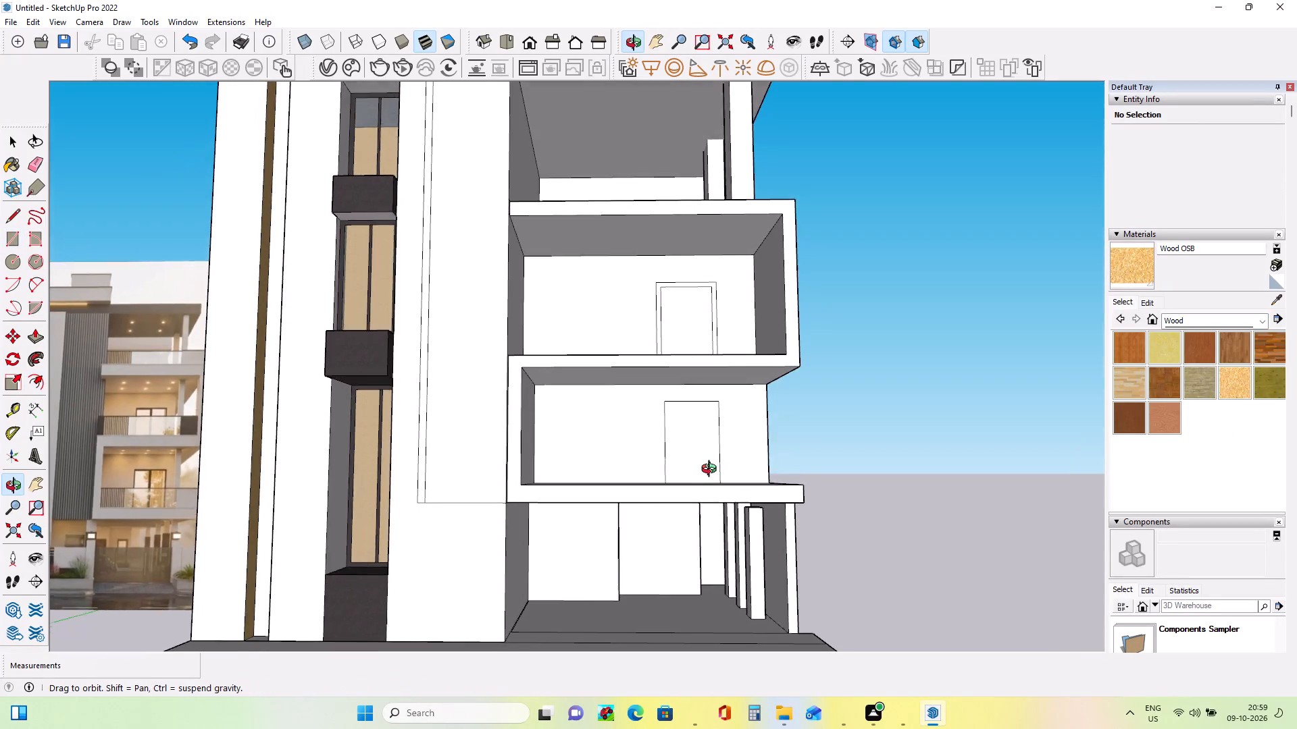
{"action": "middle_click_drag", "start_coordinate": [712, 470], "coordinate": [715, 492]}
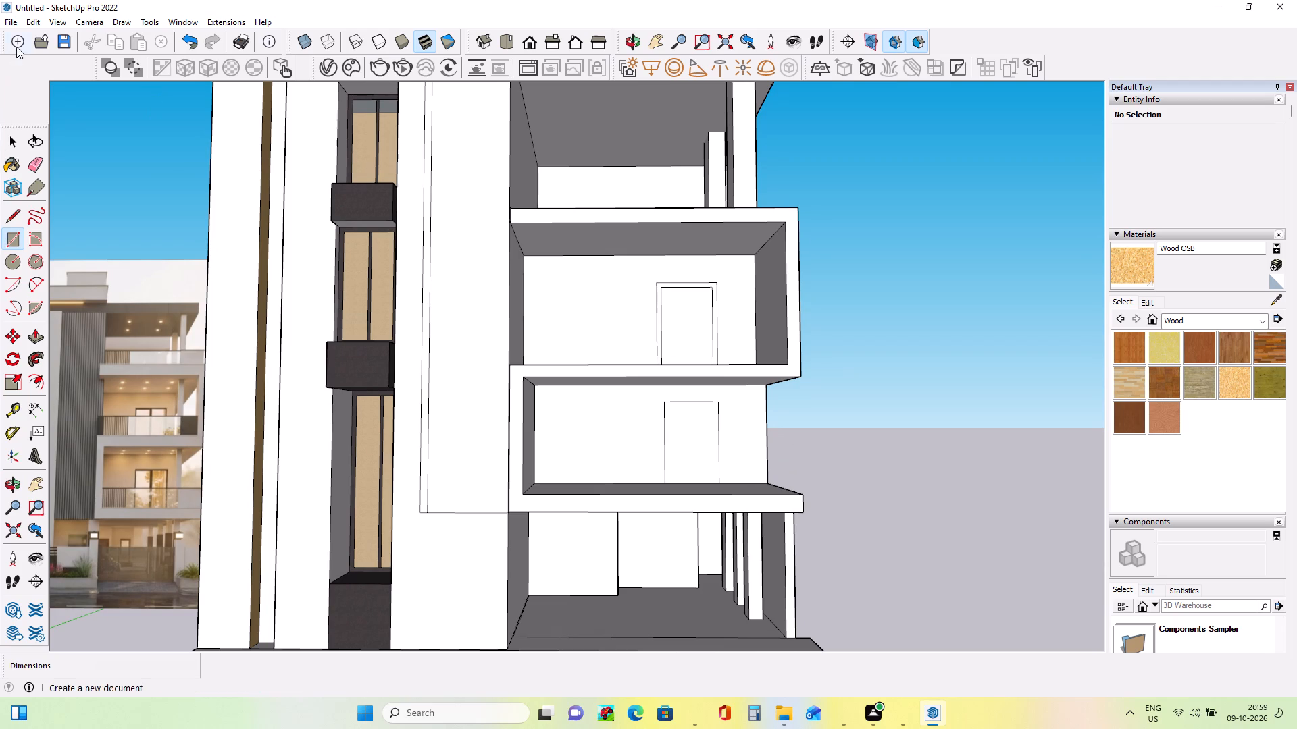
{"action": "left_click", "coordinate": [34, 382]}
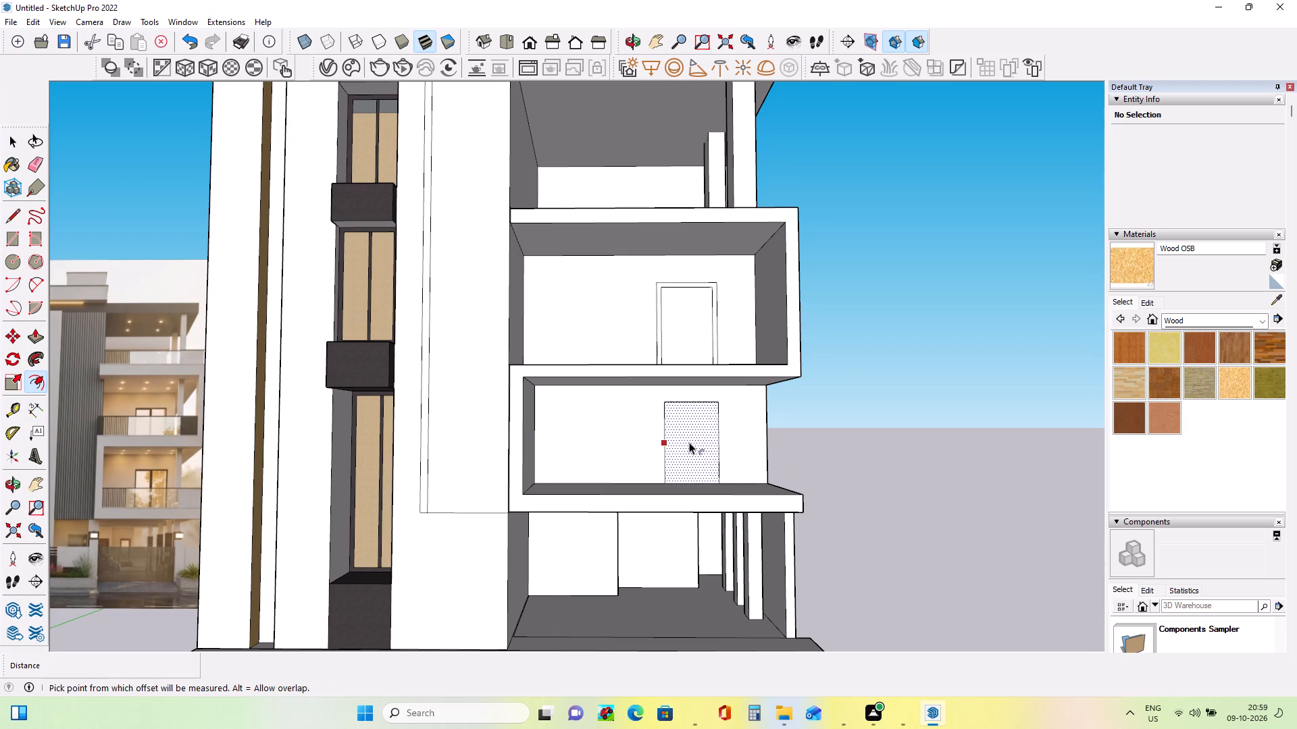
{"action": "left_click", "coordinate": [690, 441]}
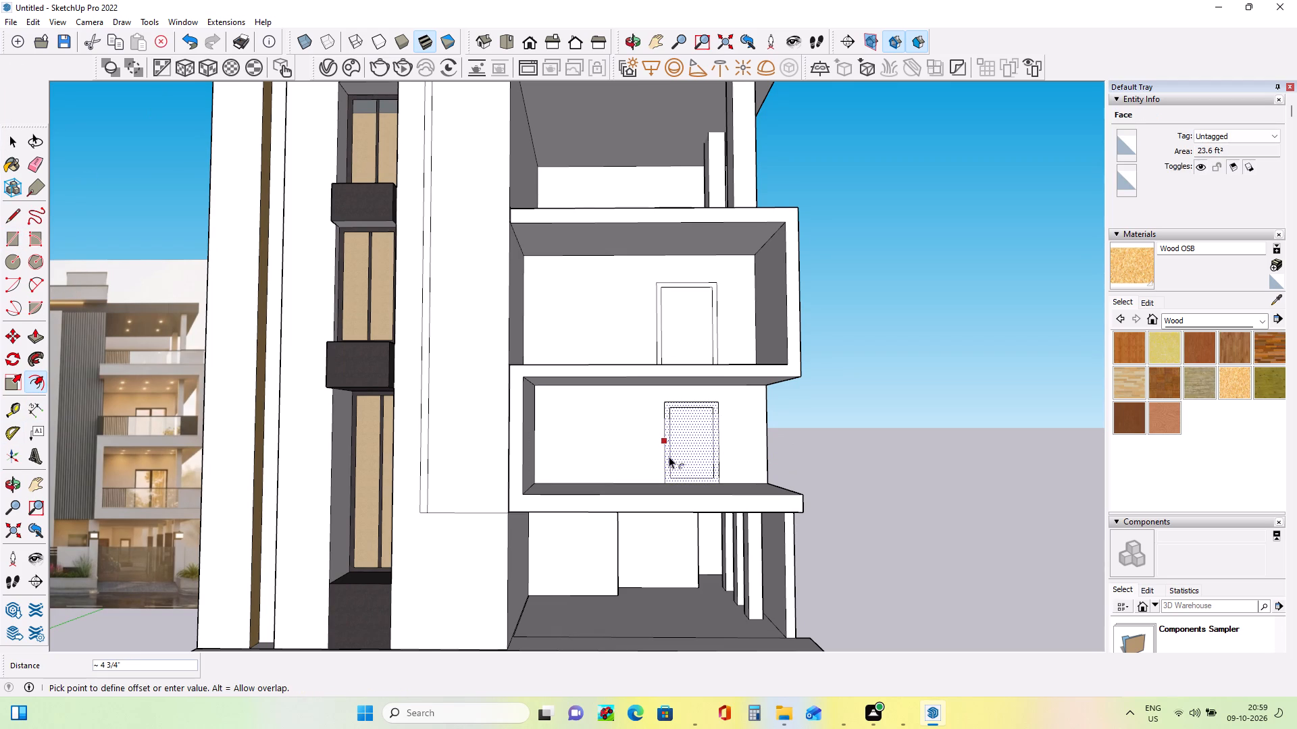
{"action": "left_click", "coordinate": [669, 456]}
Paint the frames of both balcony doors with Wood Floor Parquet.
{"action": "middle_click_drag", "start_coordinate": [663, 545], "coordinate": [666, 566]}
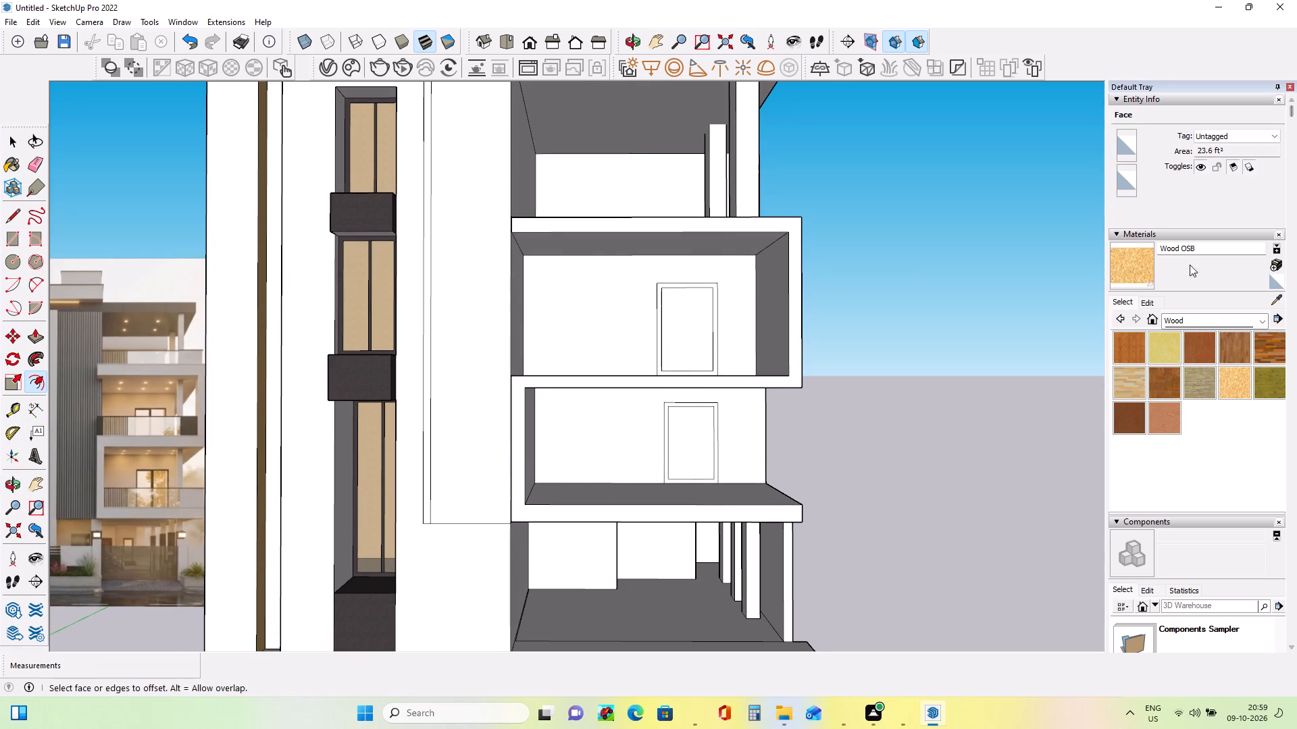
{"action": "left_click", "coordinate": [1131, 281]}
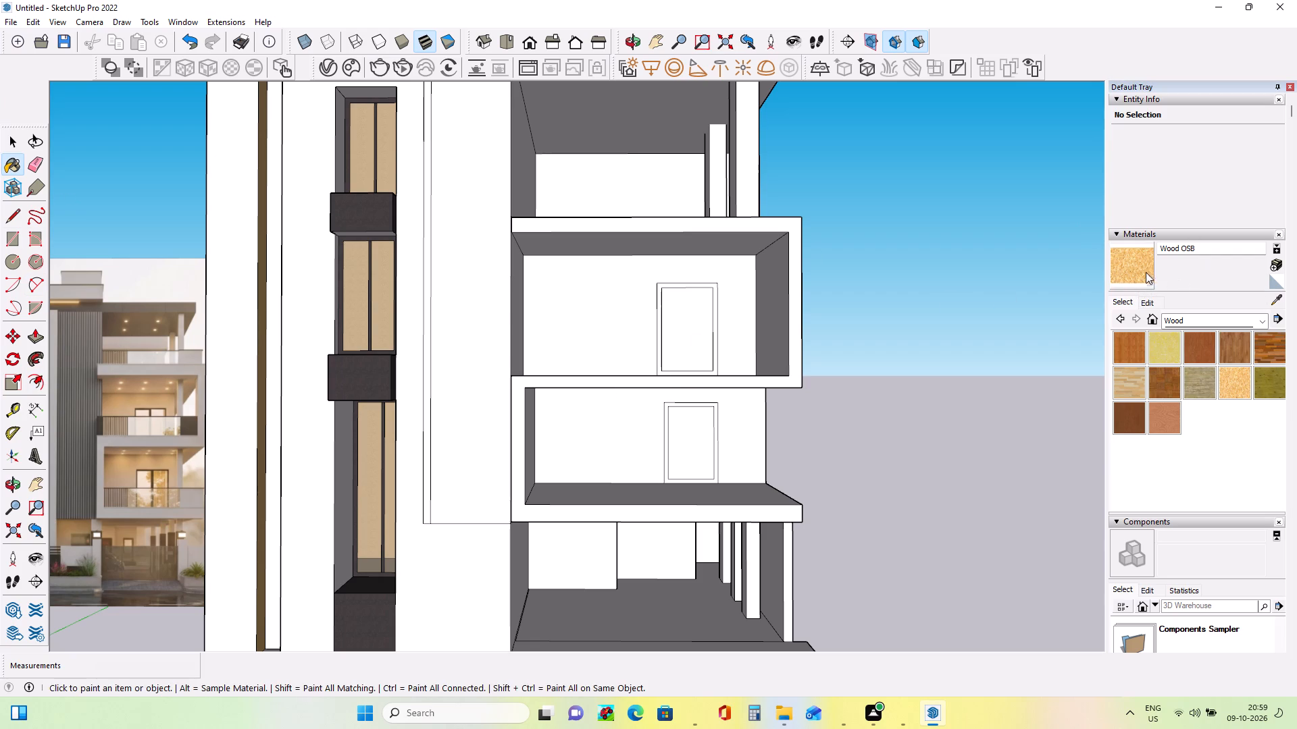
{"action": "left_click", "coordinate": [1163, 385]}
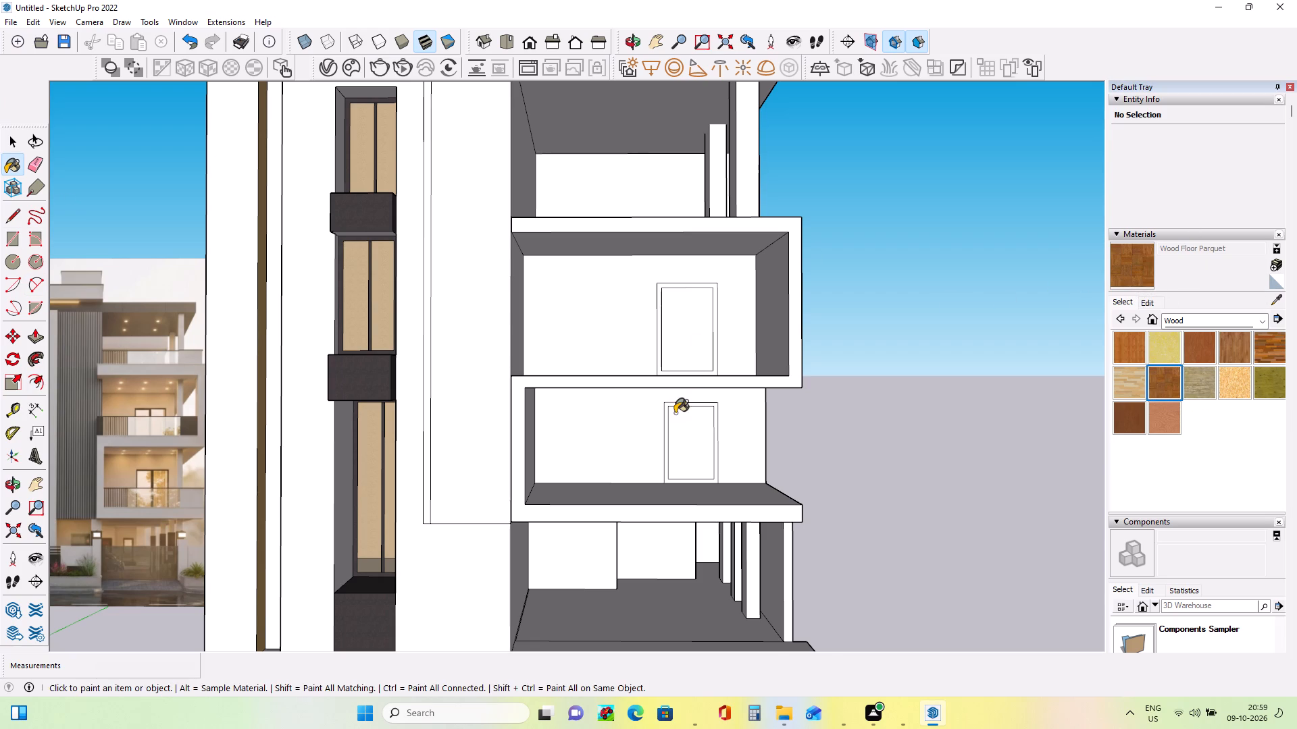
{"action": "scroll", "coordinate": [703, 361], "scroll_direction": "up", "scroll_amount": 3}
{"action": "left_click", "coordinate": [719, 355]}
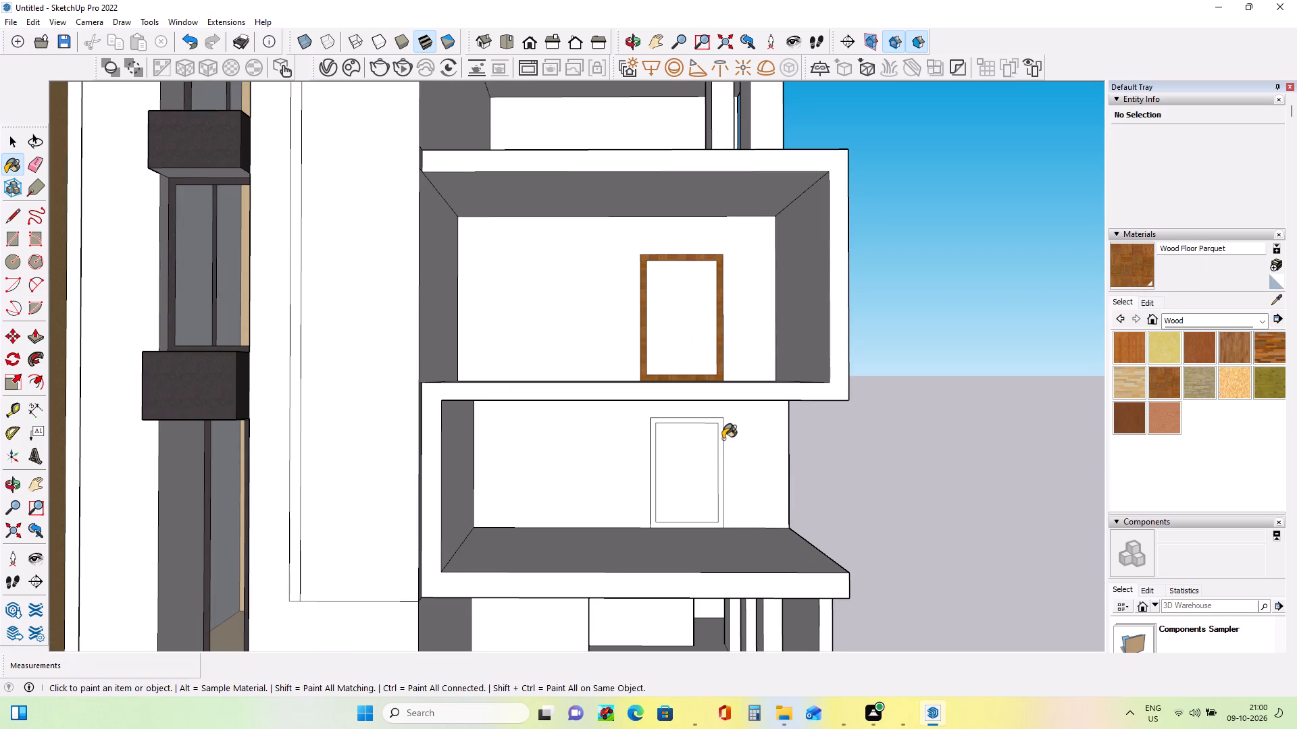
{"action": "left_click", "coordinate": [720, 437]}
{"action": "scroll", "coordinate": [747, 430], "scroll_direction": "down", "scroll_amount": 6}
{"action": "middle_click_drag", "start_coordinate": [755, 445], "coordinate": [760, 465]}
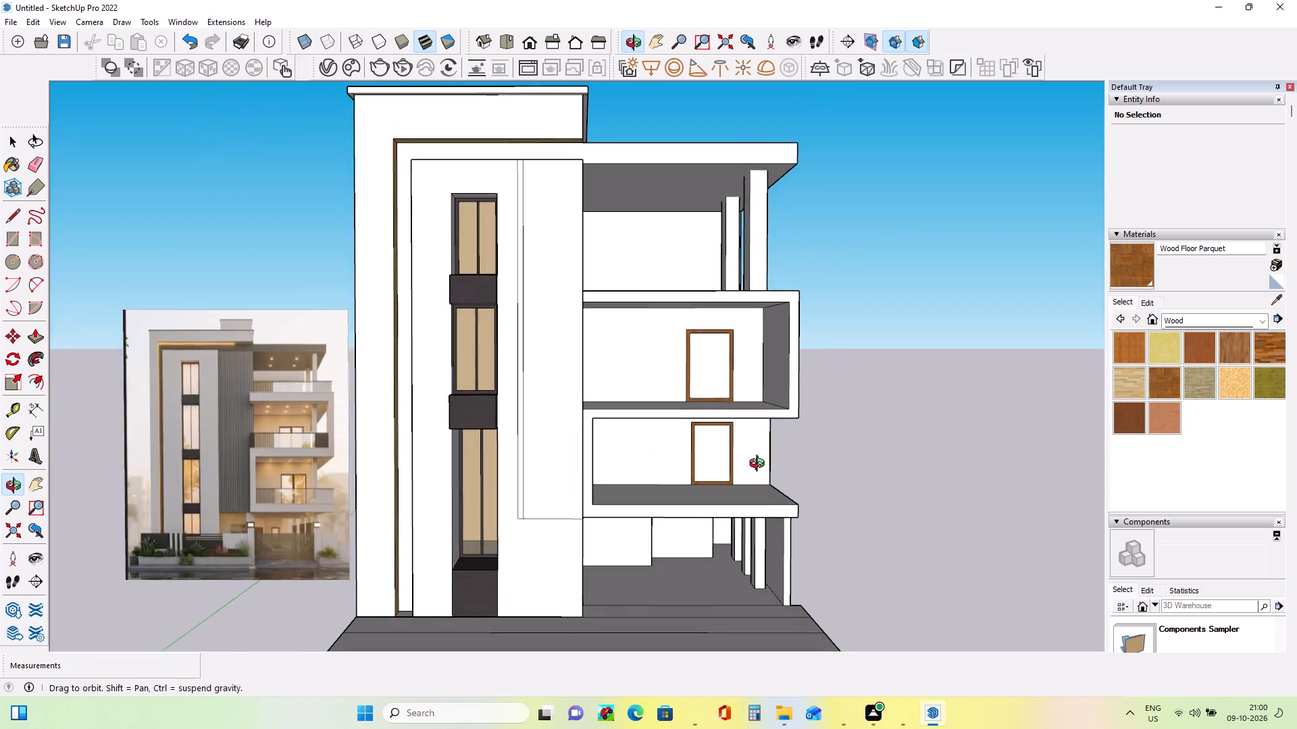
{"action": "middle_click_drag", "start_coordinate": [760, 465], "coordinate": [761, 469]}
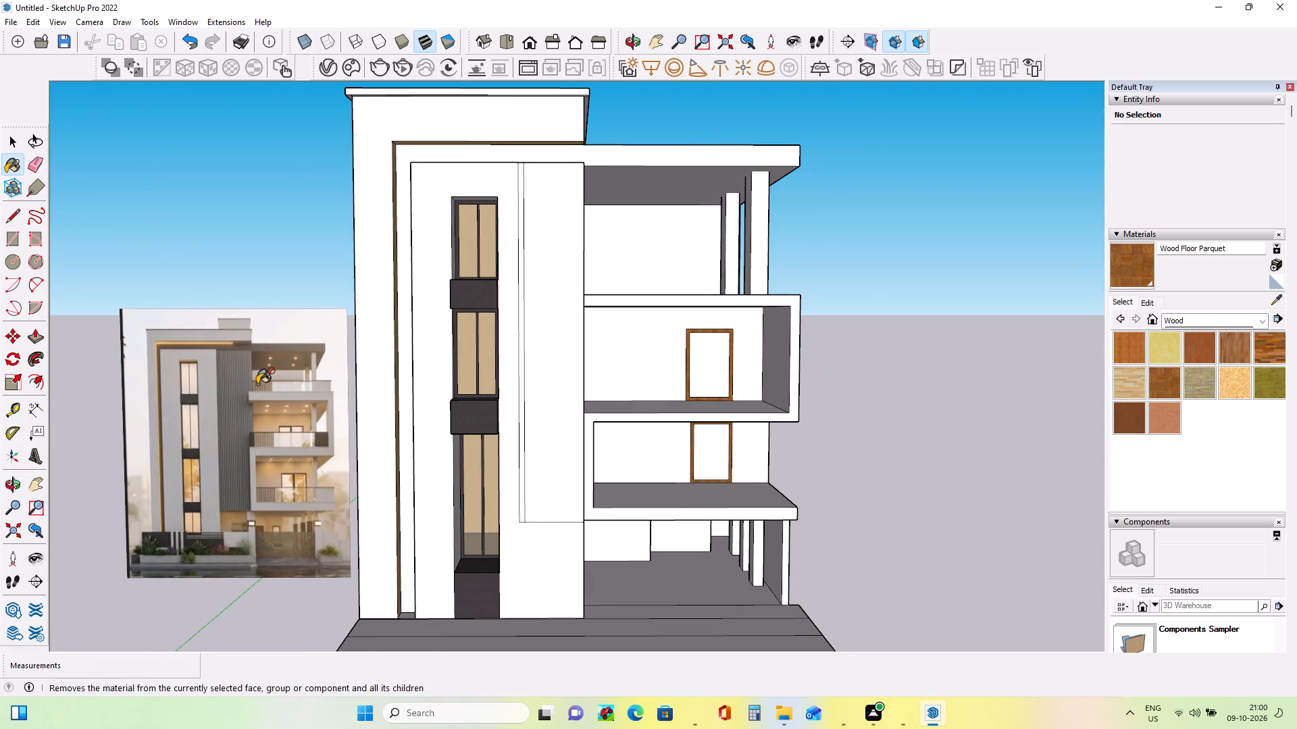
Draw a vertical mullion rectangle about 1 11/16" by 6' 1 9/16" from the midpoint inside the second-floor balcony door frame.
{"action": "scroll", "coordinate": [259, 383], "scroll_direction": "up", "scroll_amount": 1}
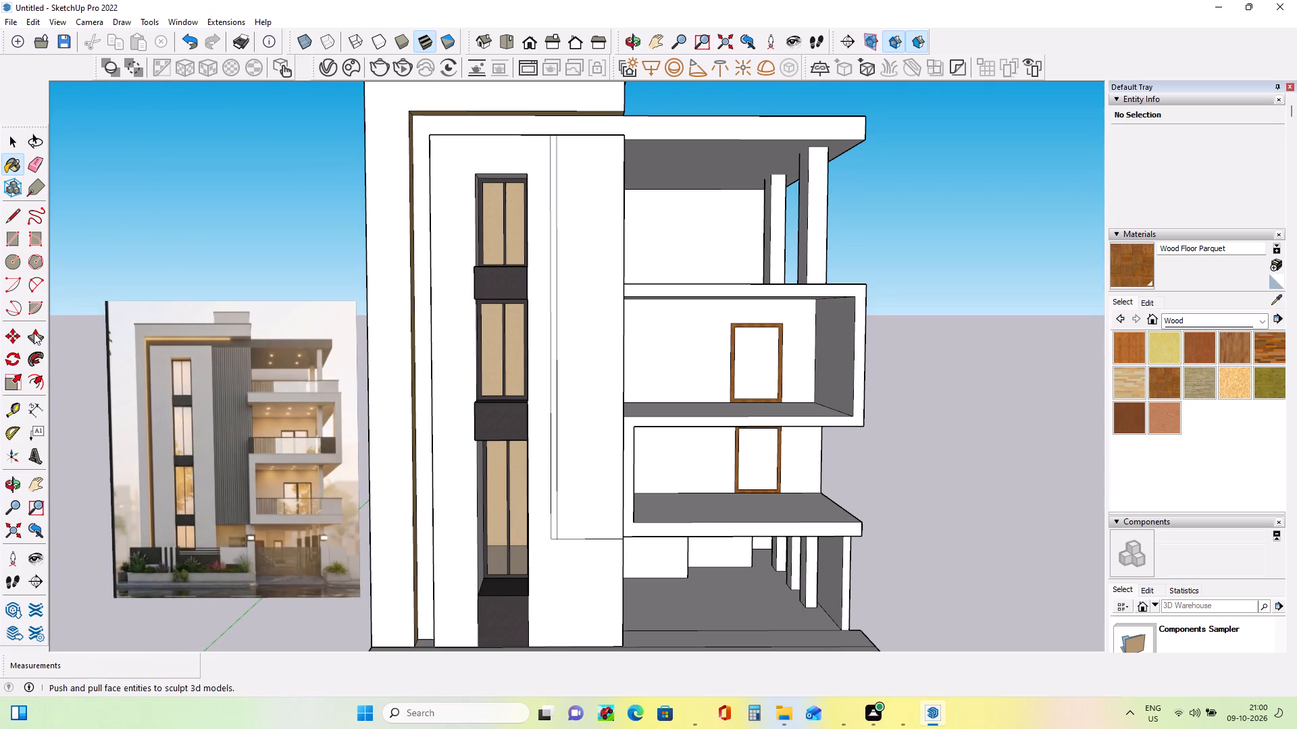
{"action": "left_click", "coordinate": [7, 240]}
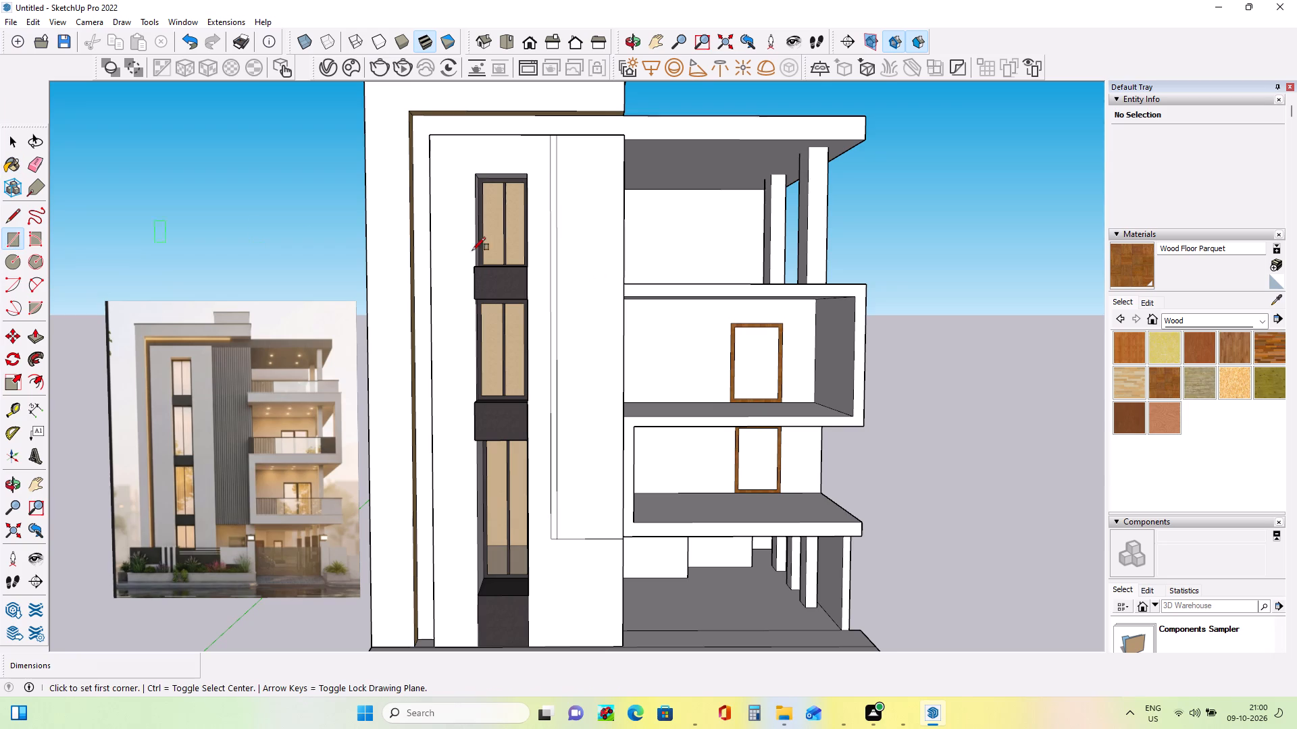
{"action": "scroll", "coordinate": [728, 387], "scroll_direction": "up", "scroll_amount": 6}
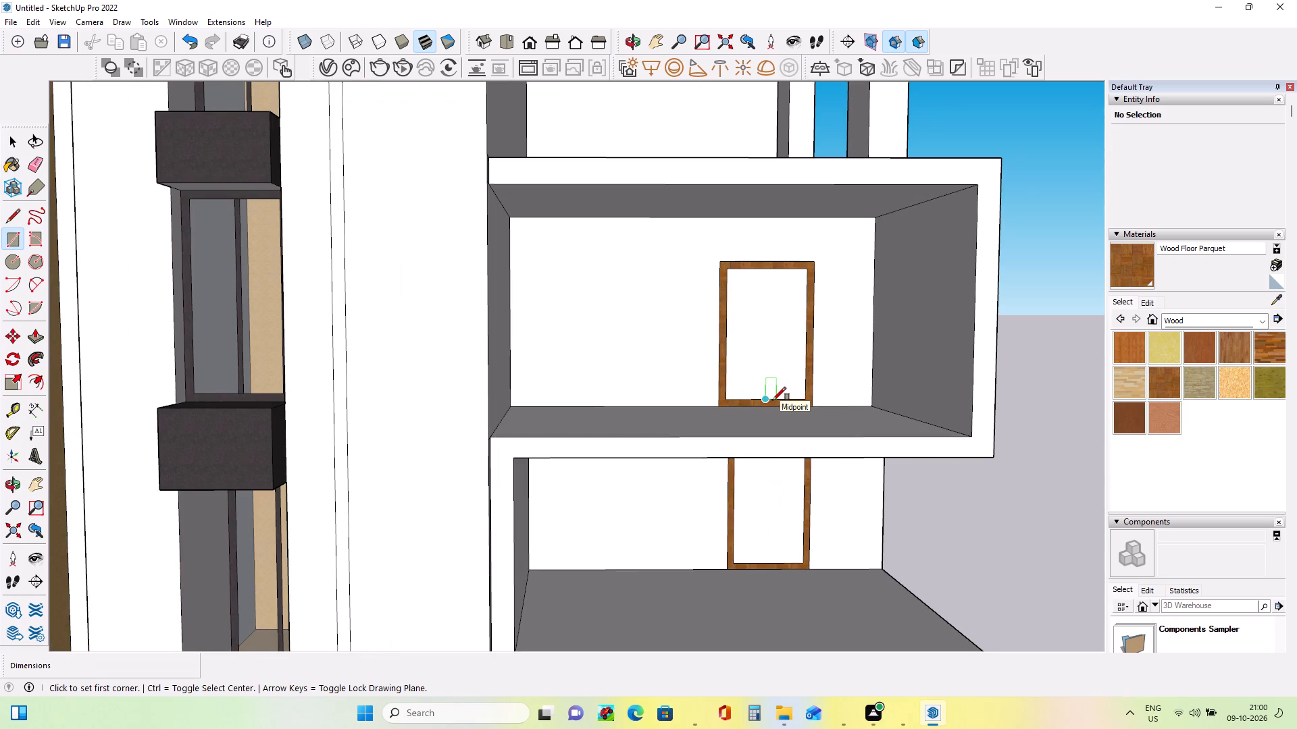
{"action": "left_click", "coordinate": [765, 400]}
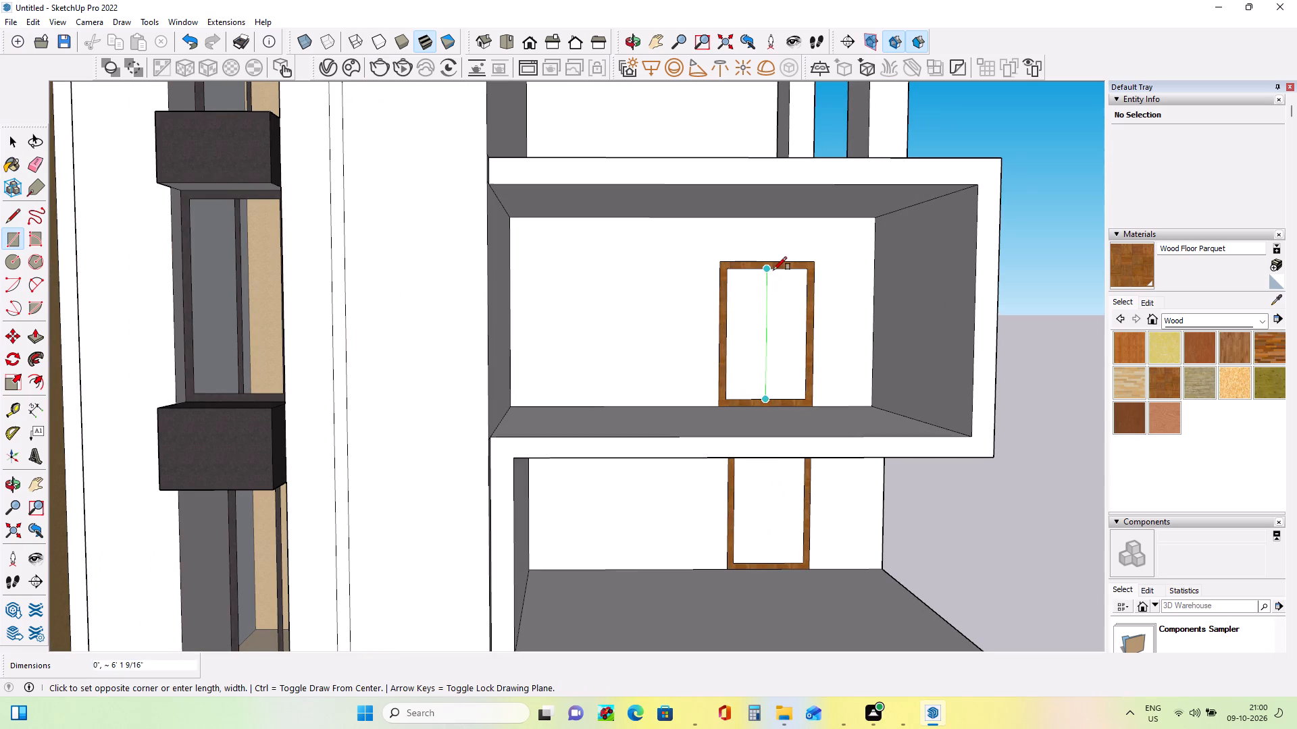
{"action": "scroll", "coordinate": [773, 270], "scroll_direction": "up", "scroll_amount": 6}
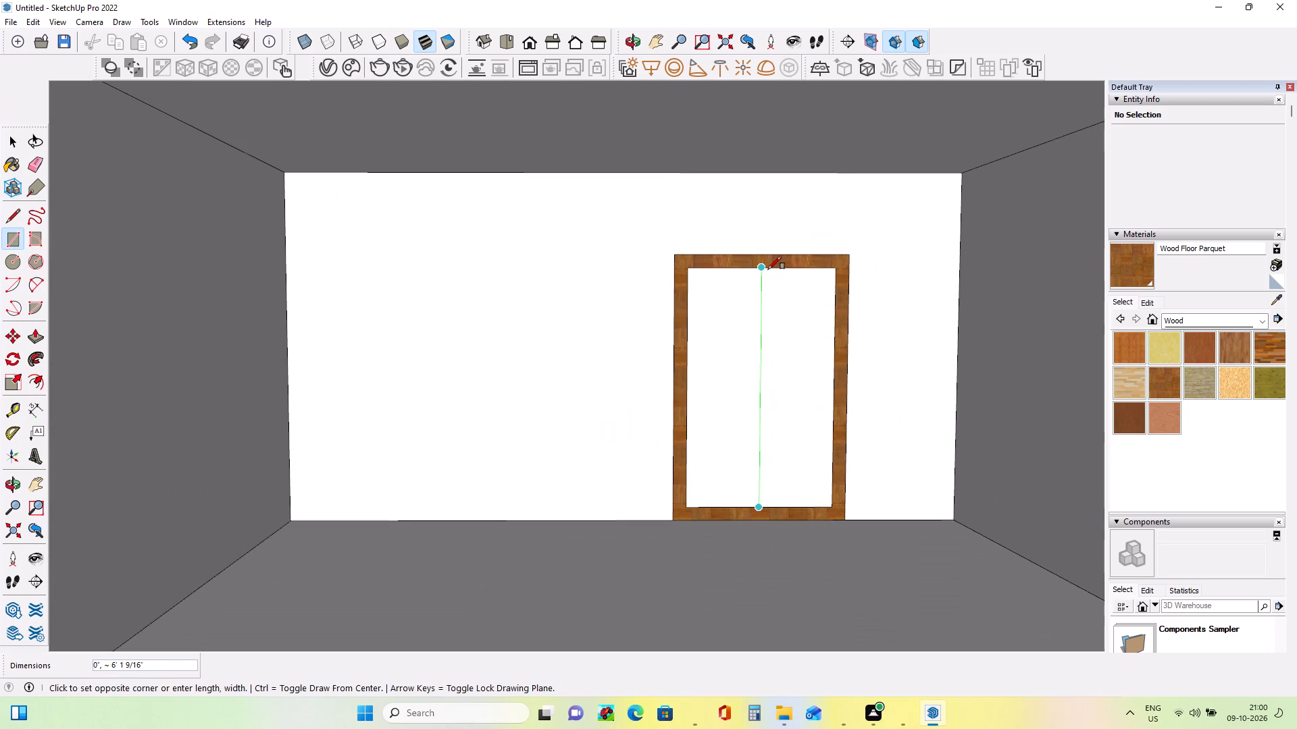
{"action": "scroll", "coordinate": [771, 272], "scroll_direction": "up", "scroll_amount": 4}
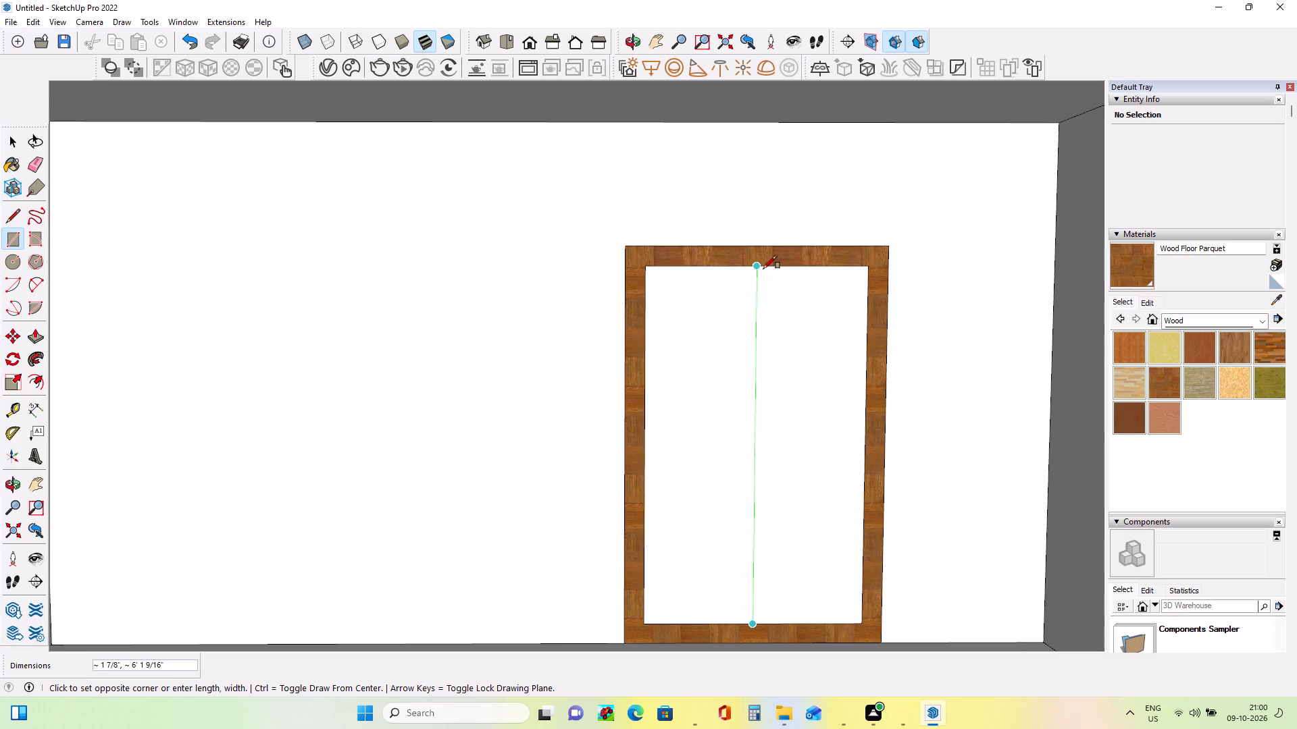
{"action": "left_click", "coordinate": [765, 269]}
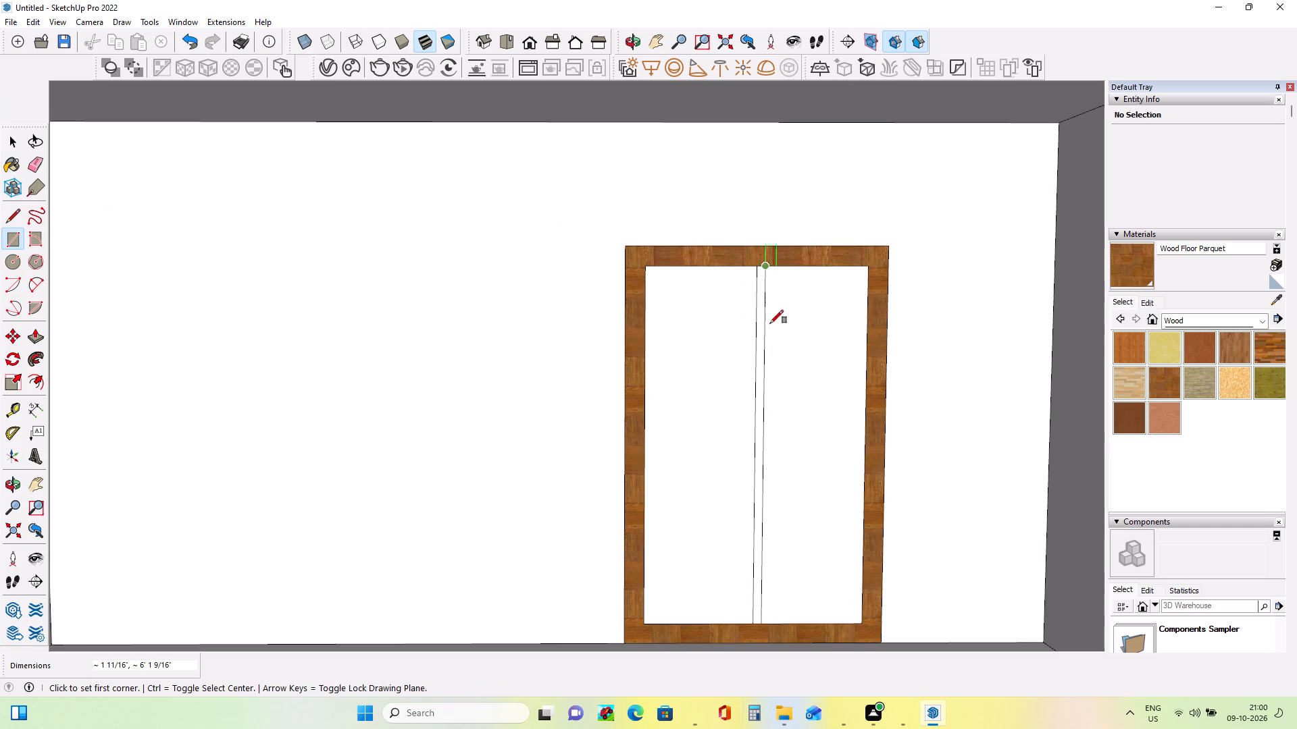
Paint the second-floor door's centre mullion with Wood Floor Parquet.
{"action": "left_click", "coordinate": [1127, 267]}
{"action": "left_click", "coordinate": [757, 418]}
Draw a vertical mullion rectangle about 1 11/16" by 5' 4 5/16" from the midpoint inside the first-floor balcony door frame.
{"action": "scroll", "coordinate": [757, 410], "scroll_direction": "down", "scroll_amount": 3}
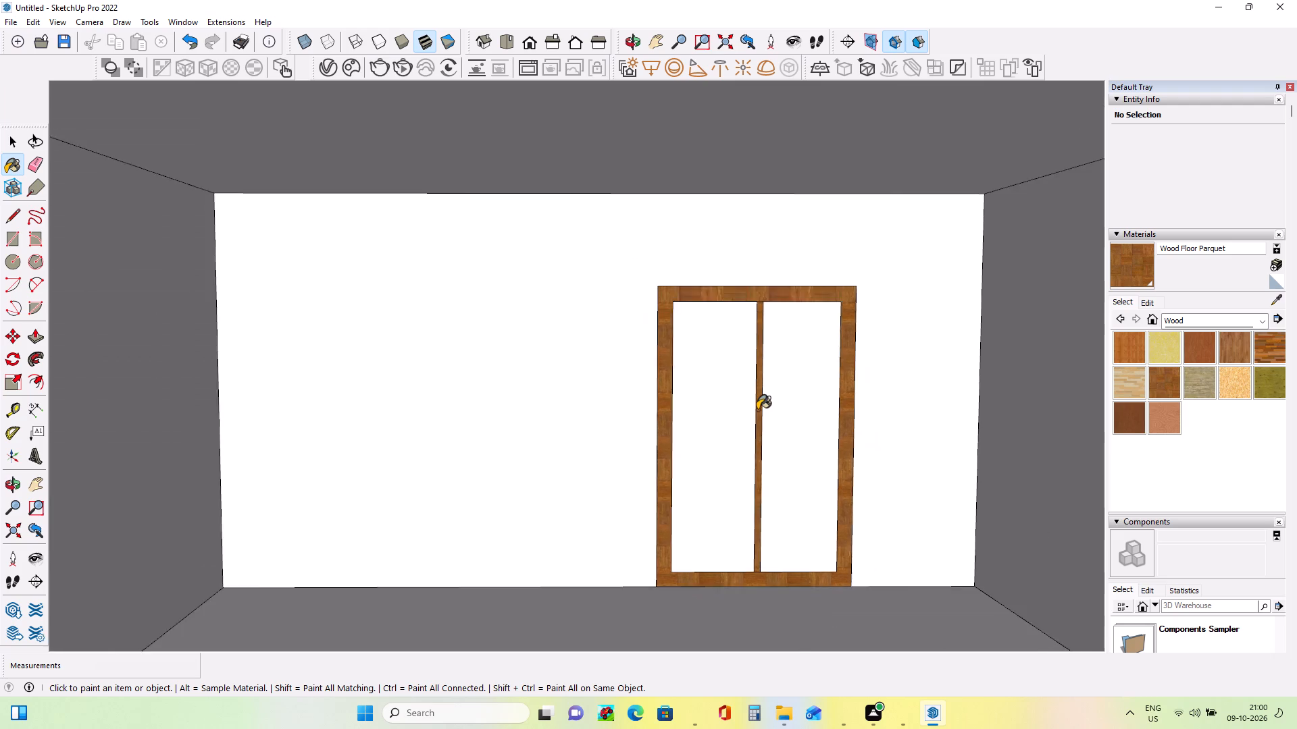
{"action": "scroll", "coordinate": [757, 410], "scroll_direction": "down", "scroll_amount": 12}
{"action": "scroll", "coordinate": [778, 470], "scroll_direction": "down", "scroll_amount": 3}
{"action": "middle_click_drag", "start_coordinate": [809, 591], "coordinate": [781, 539]}
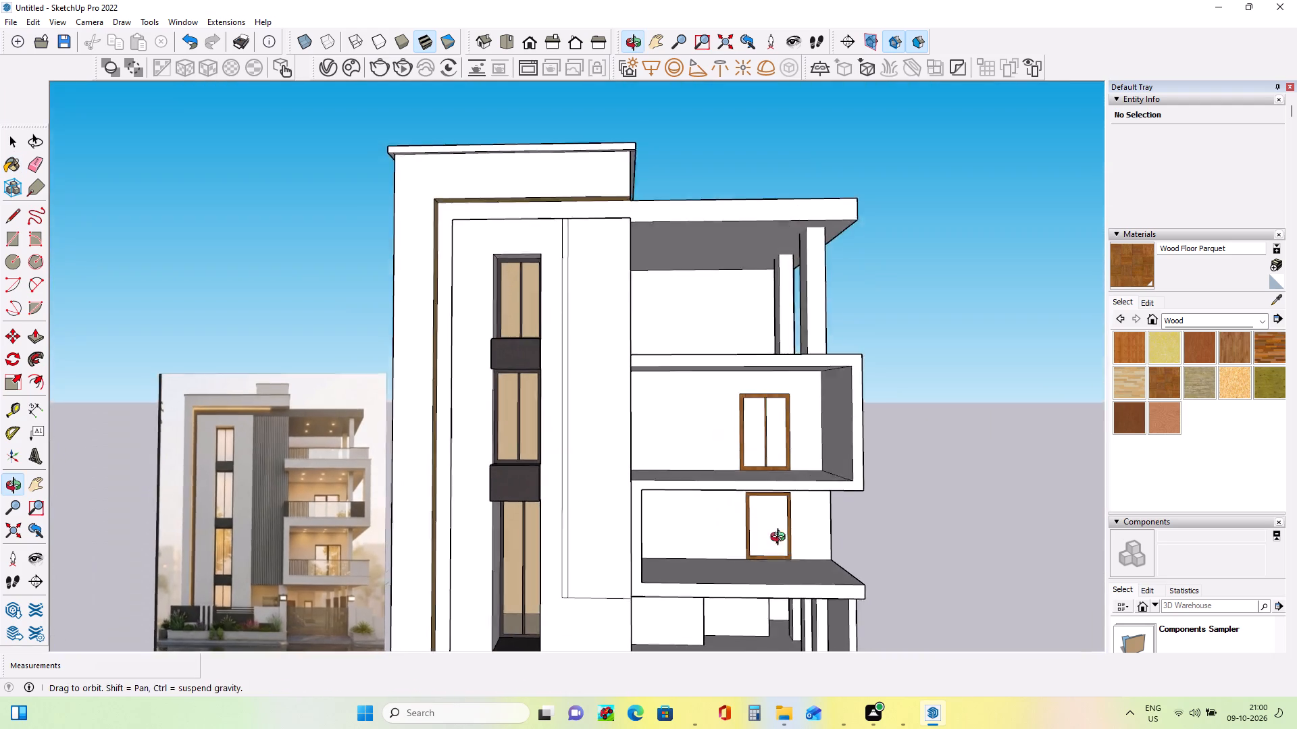
{"action": "middle_click_drag", "start_coordinate": [781, 539], "coordinate": [776, 529]}
{"action": "scroll", "coordinate": [780, 556], "scroll_direction": "up", "scroll_amount": 7}
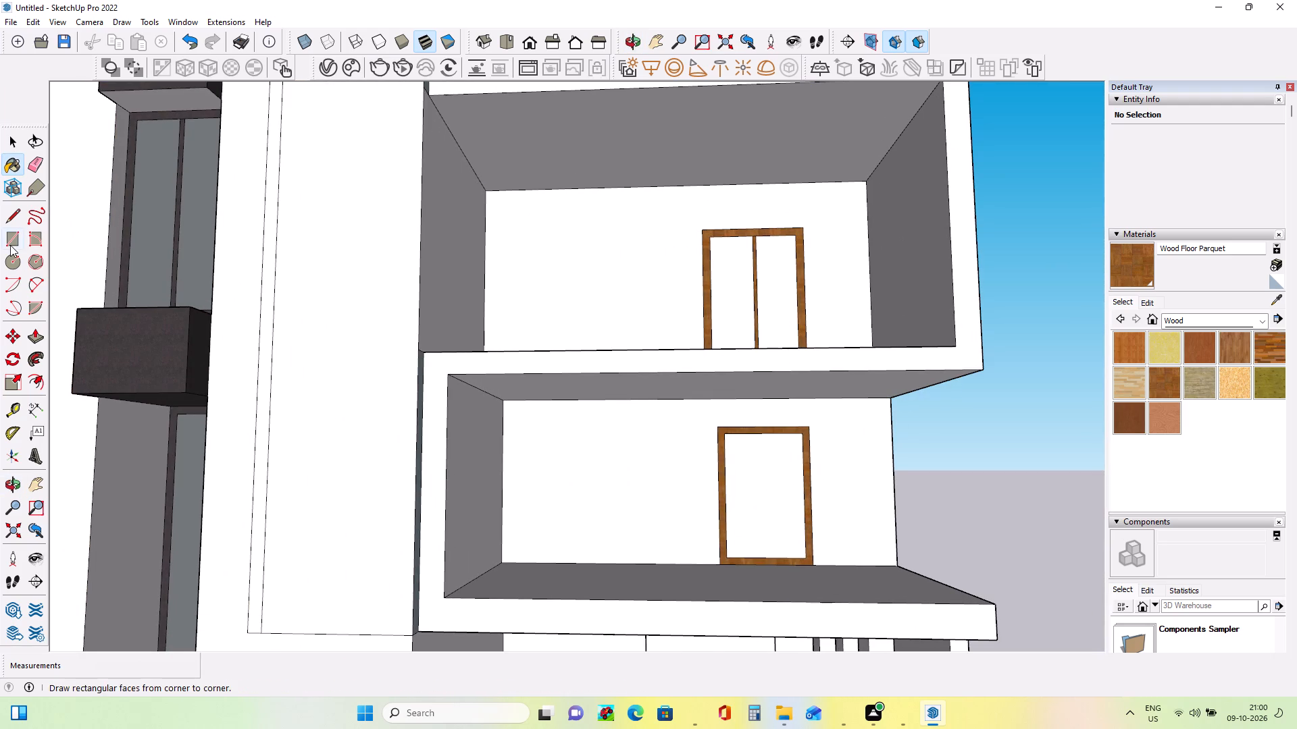
{"action": "left_click", "coordinate": [9, 245]}
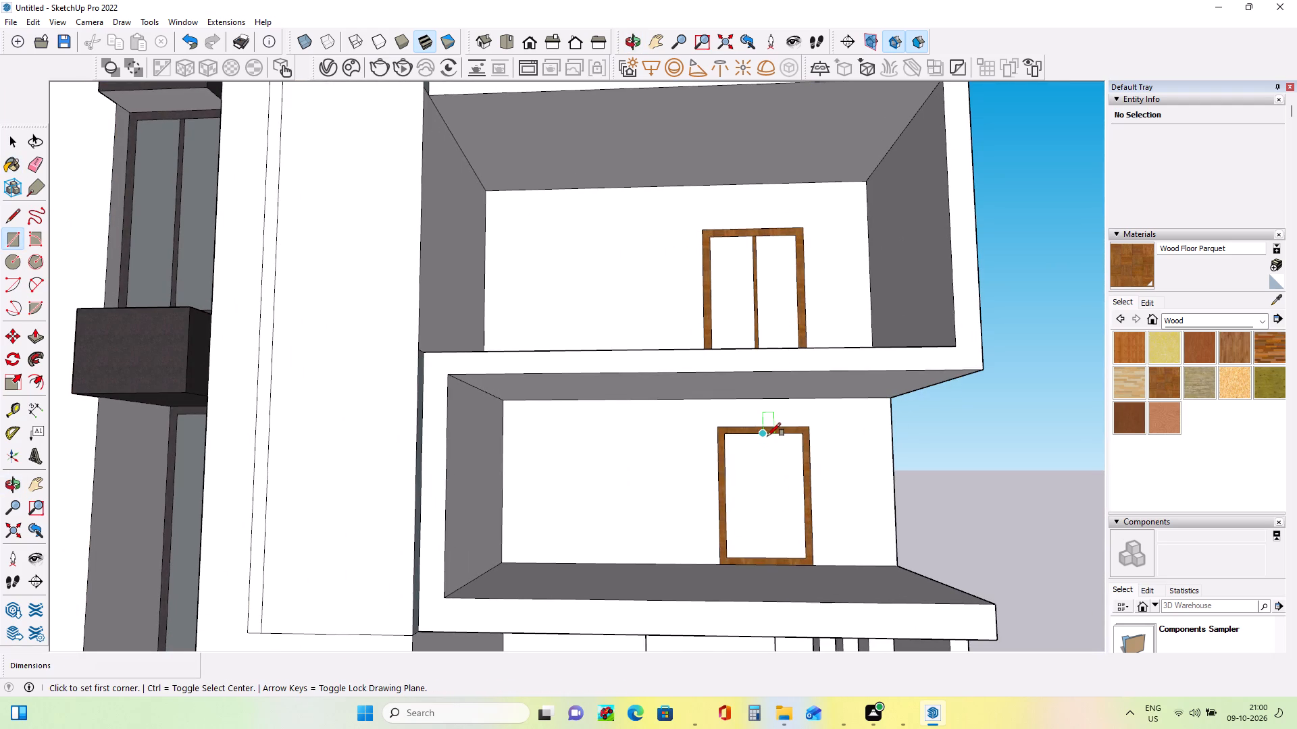
{"action": "left_click", "coordinate": [767, 436]}
{"action": "scroll", "coordinate": [784, 566], "scroll_direction": "up", "scroll_amount": 8}
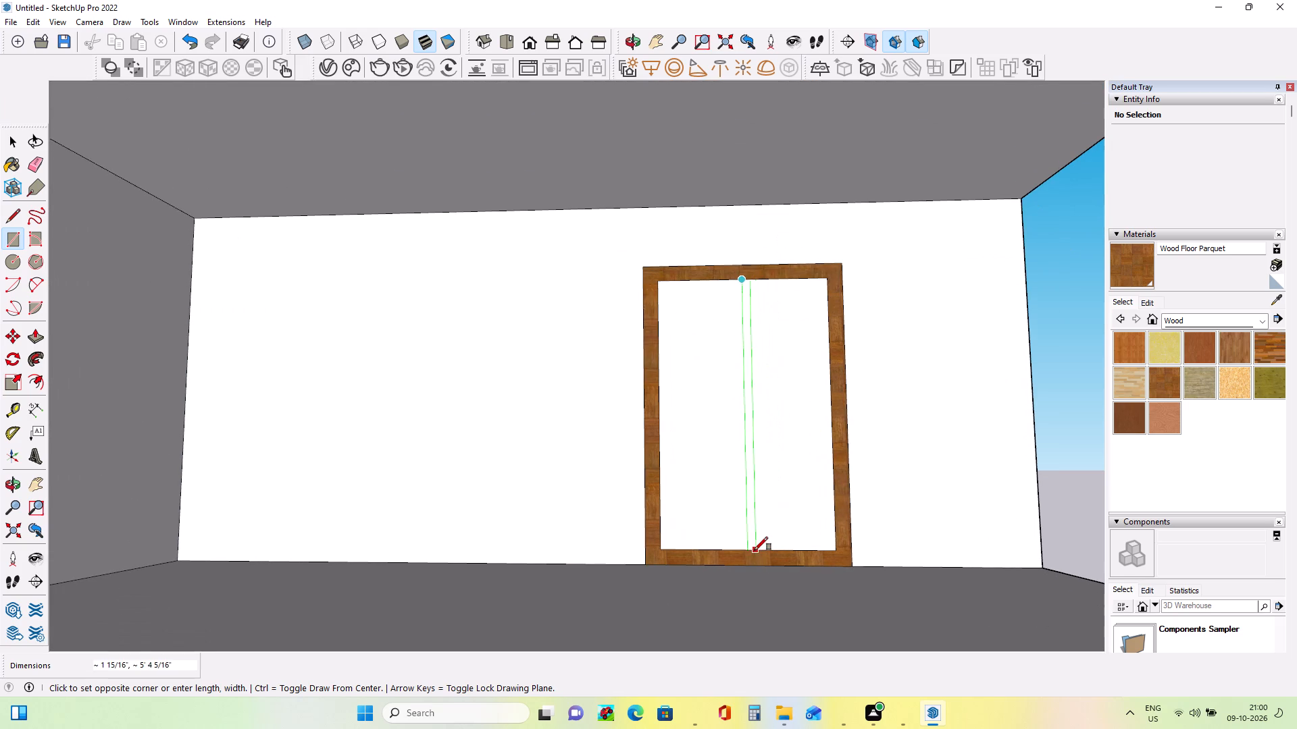
{"action": "scroll", "coordinate": [758, 550], "scroll_direction": "up", "scroll_amount": 3}
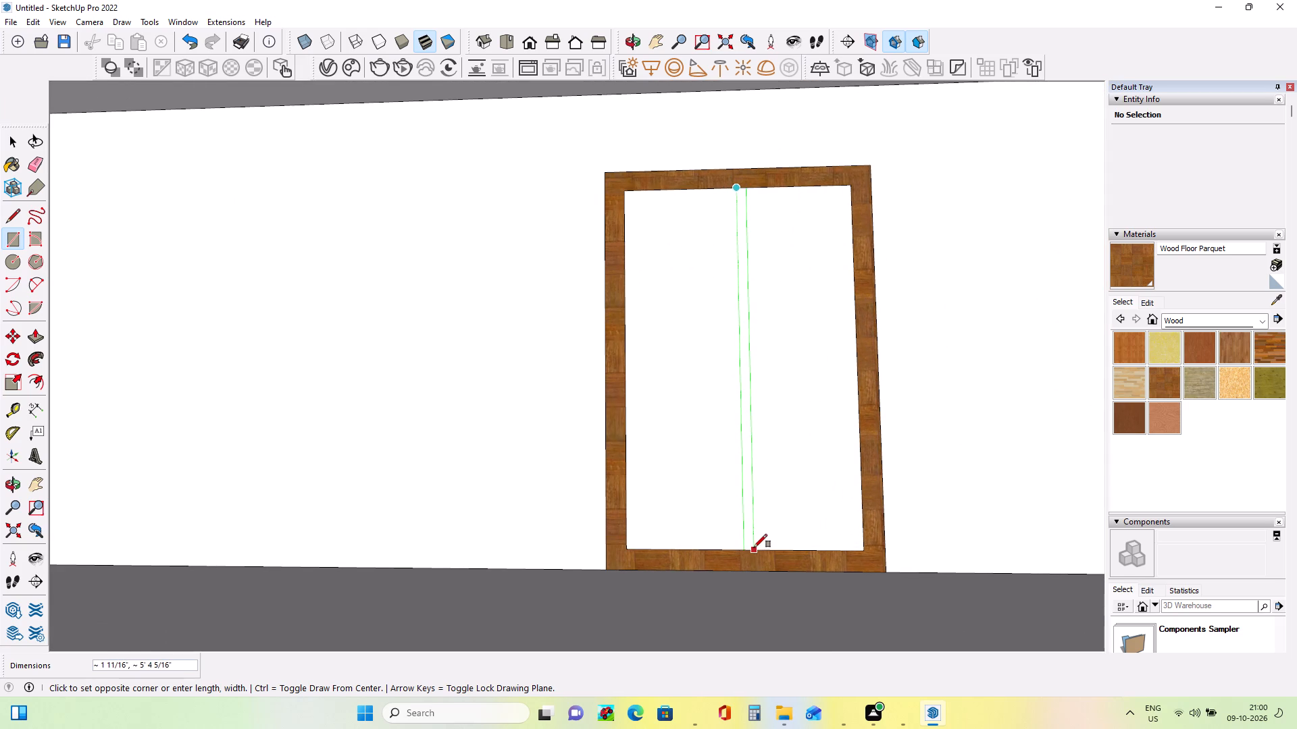
{"action": "left_click", "coordinate": [754, 547]}
Paint the first-floor door's centre mullion with Wood Floor Parquet.
{"action": "scroll", "coordinate": [1159, 321], "scroll_direction": "up", "scroll_amount": 1}
{"action": "left_click", "coordinate": [1131, 270]}
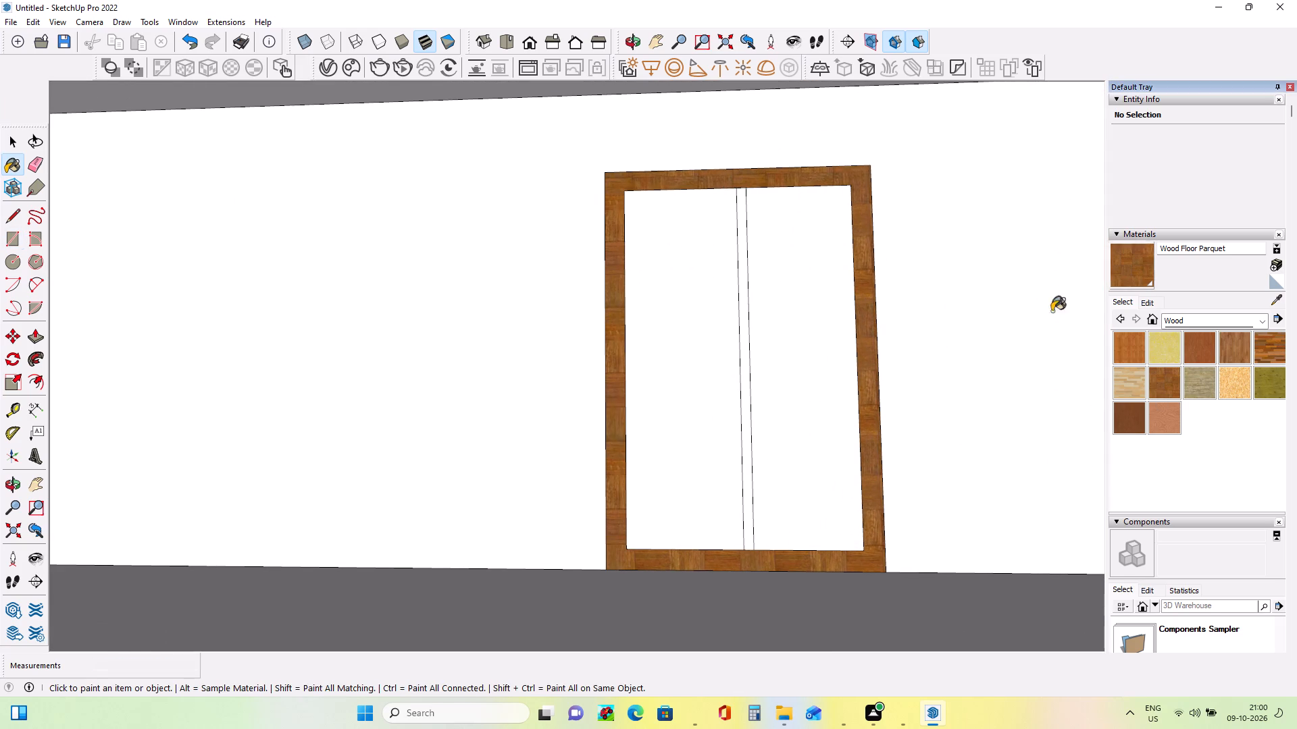
{"action": "left_click", "coordinate": [746, 450]}
Paint both panes of the second-floor balcony door with Translucent Glass Gray from the Glass and Mirrors materials.
{"action": "scroll", "coordinate": [781, 462], "scroll_direction": "down", "scroll_amount": 12}
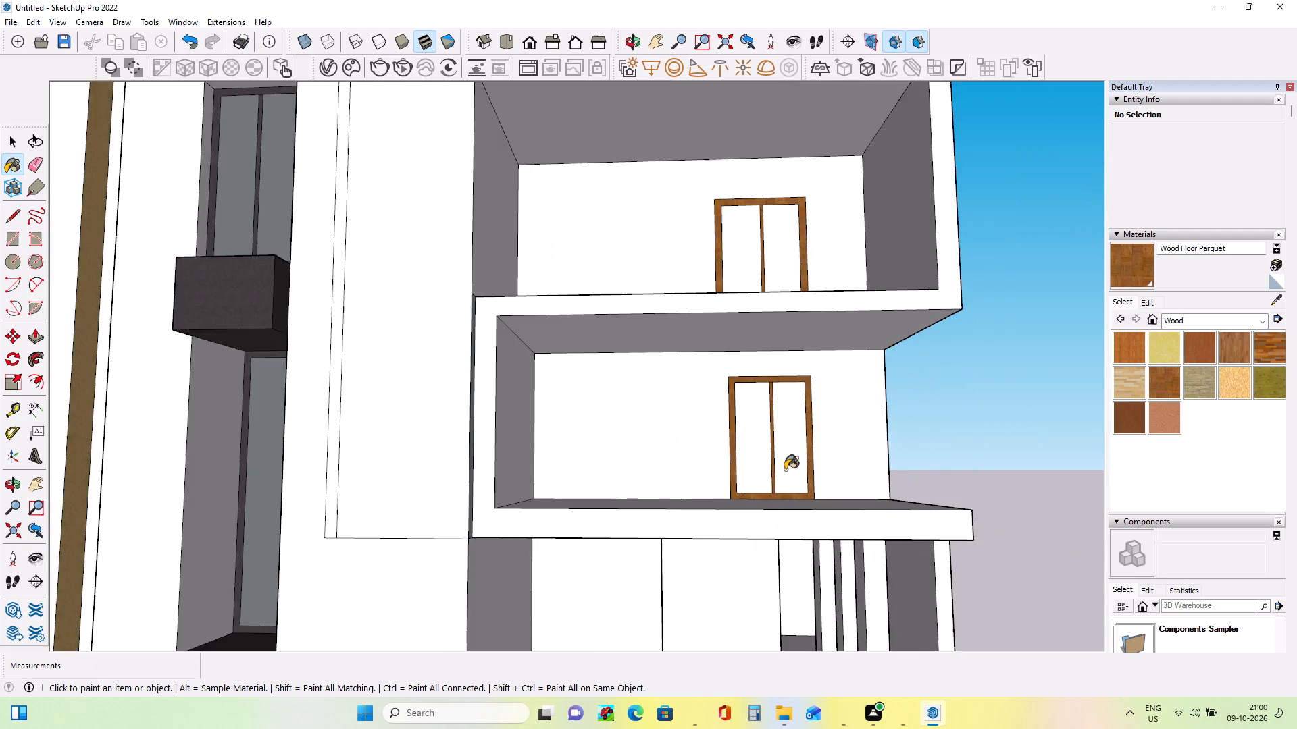
{"action": "scroll", "coordinate": [785, 470], "scroll_direction": "down", "scroll_amount": 5}
{"action": "middle_click_drag", "start_coordinate": [792, 491], "coordinate": [813, 557]}
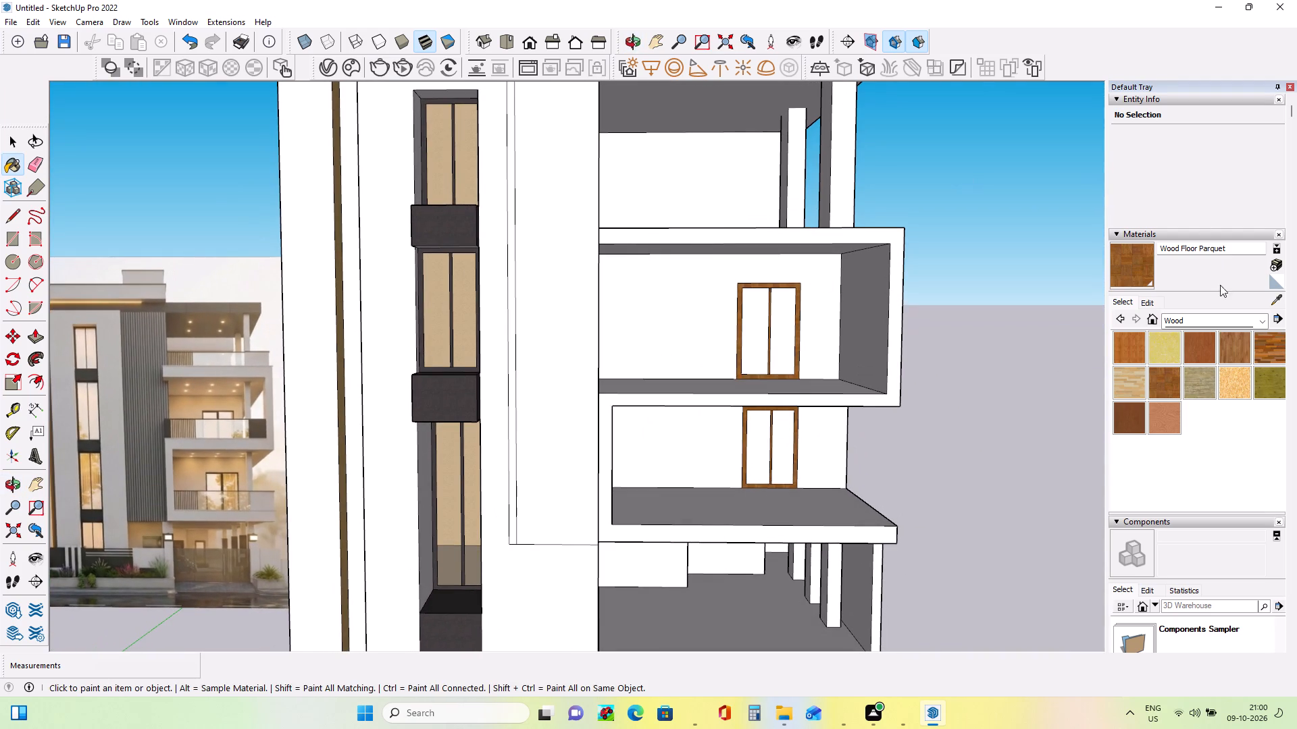
{"action": "left_click", "coordinate": [1192, 323]}
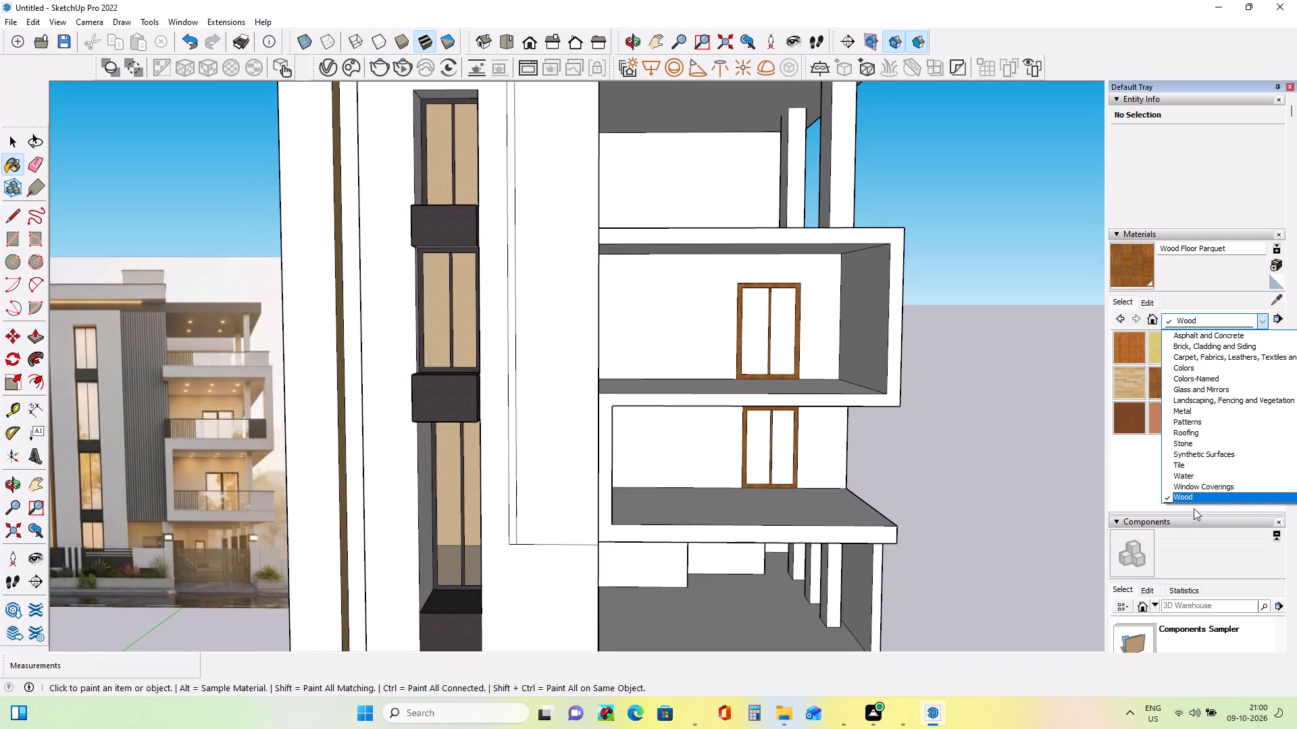
{"action": "left_click", "coordinate": [1202, 389]}
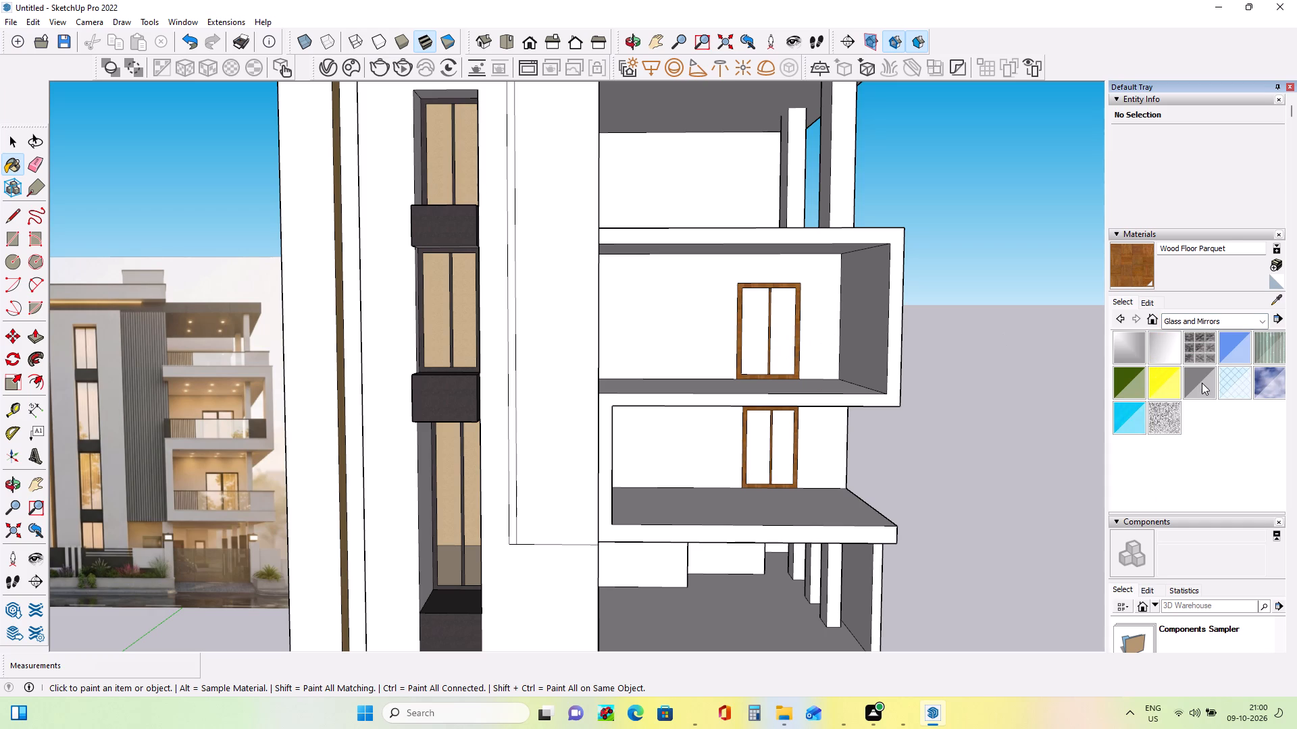
{"action": "left_click", "coordinate": [1202, 383]}
{"action": "left_click", "coordinate": [778, 361]}
{"action": "left_click", "coordinate": [761, 357]}
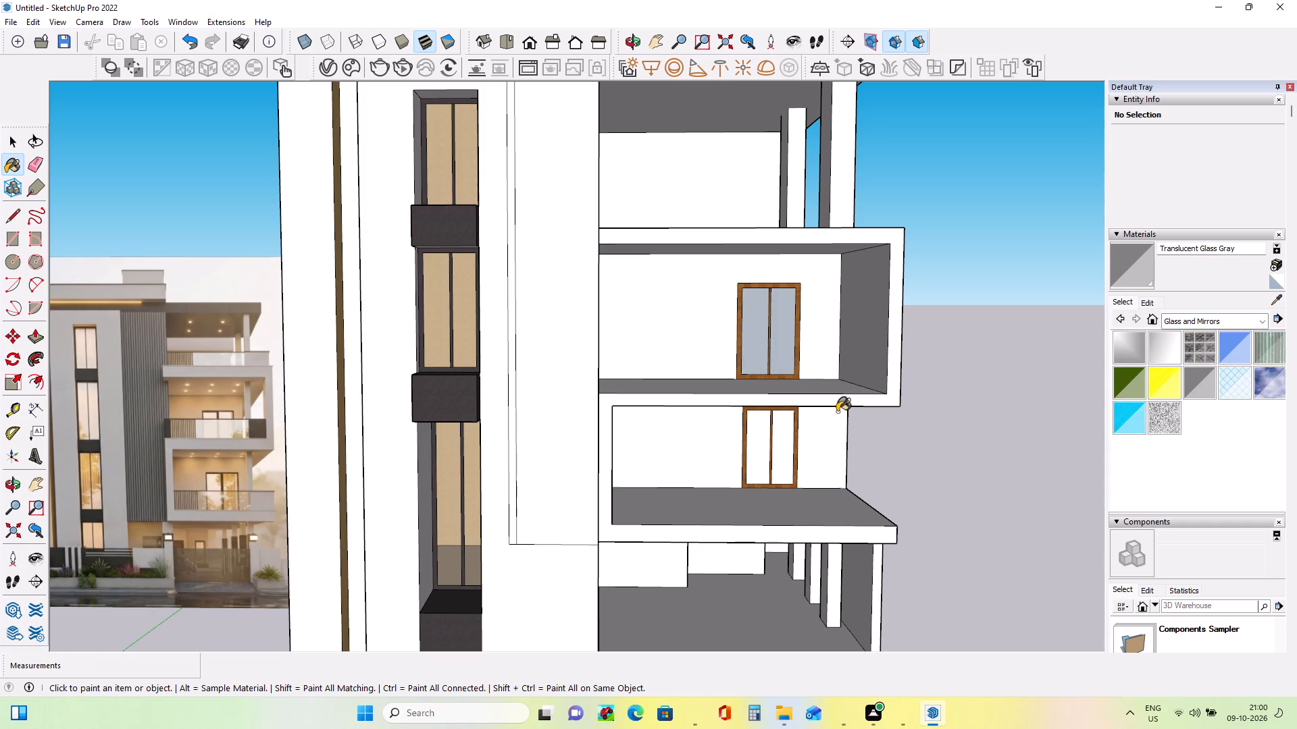
Delete the left glass pane of the second-floor balcony door.
{"action": "middle_click_drag", "start_coordinate": [817, 419], "coordinate": [752, 439]}
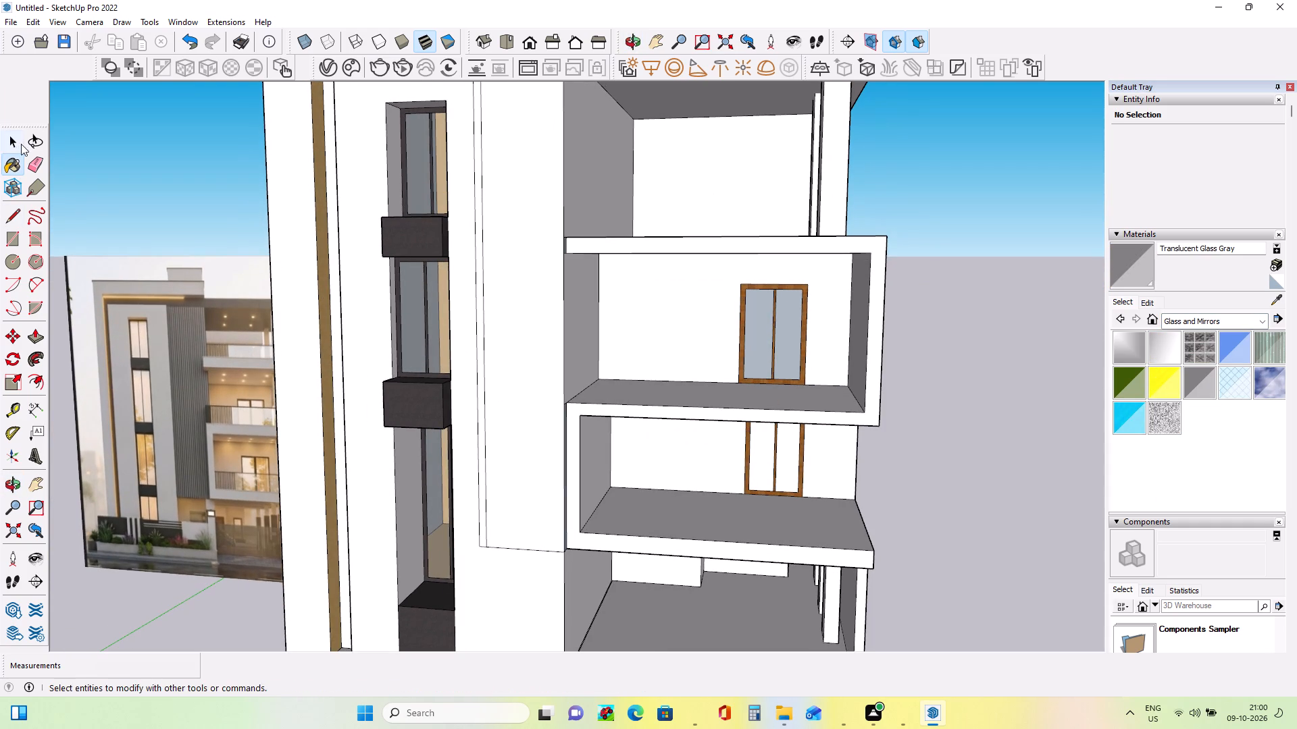
{"action": "left_click", "coordinate": [20, 142]}
{"action": "left_click", "coordinate": [755, 349]}
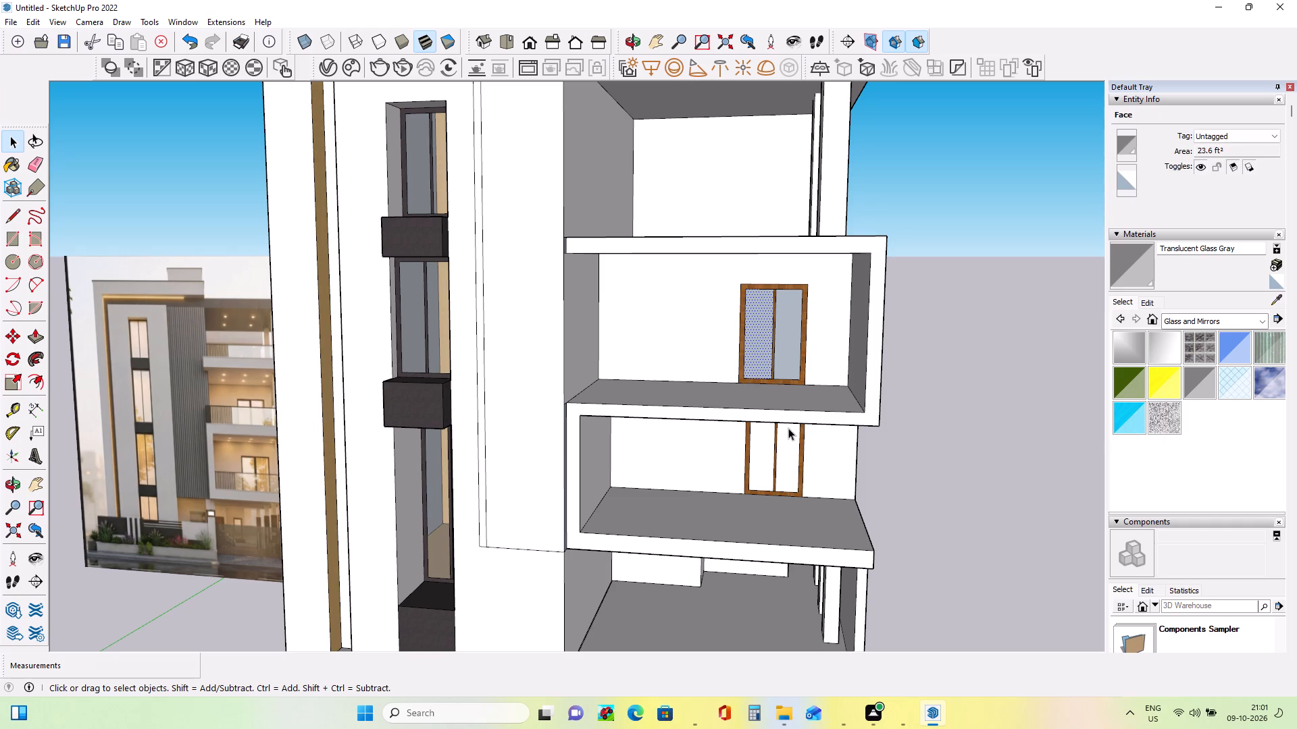
{"action": "key", "text": "Delete"}
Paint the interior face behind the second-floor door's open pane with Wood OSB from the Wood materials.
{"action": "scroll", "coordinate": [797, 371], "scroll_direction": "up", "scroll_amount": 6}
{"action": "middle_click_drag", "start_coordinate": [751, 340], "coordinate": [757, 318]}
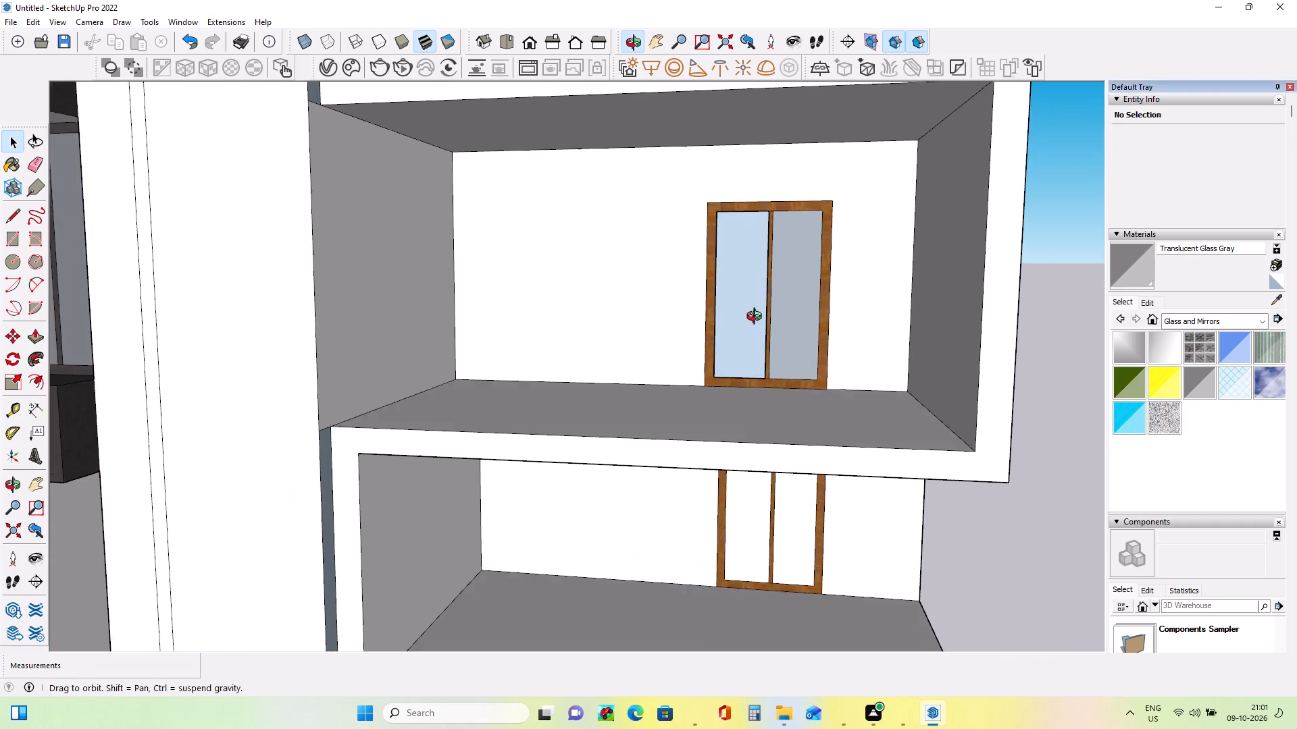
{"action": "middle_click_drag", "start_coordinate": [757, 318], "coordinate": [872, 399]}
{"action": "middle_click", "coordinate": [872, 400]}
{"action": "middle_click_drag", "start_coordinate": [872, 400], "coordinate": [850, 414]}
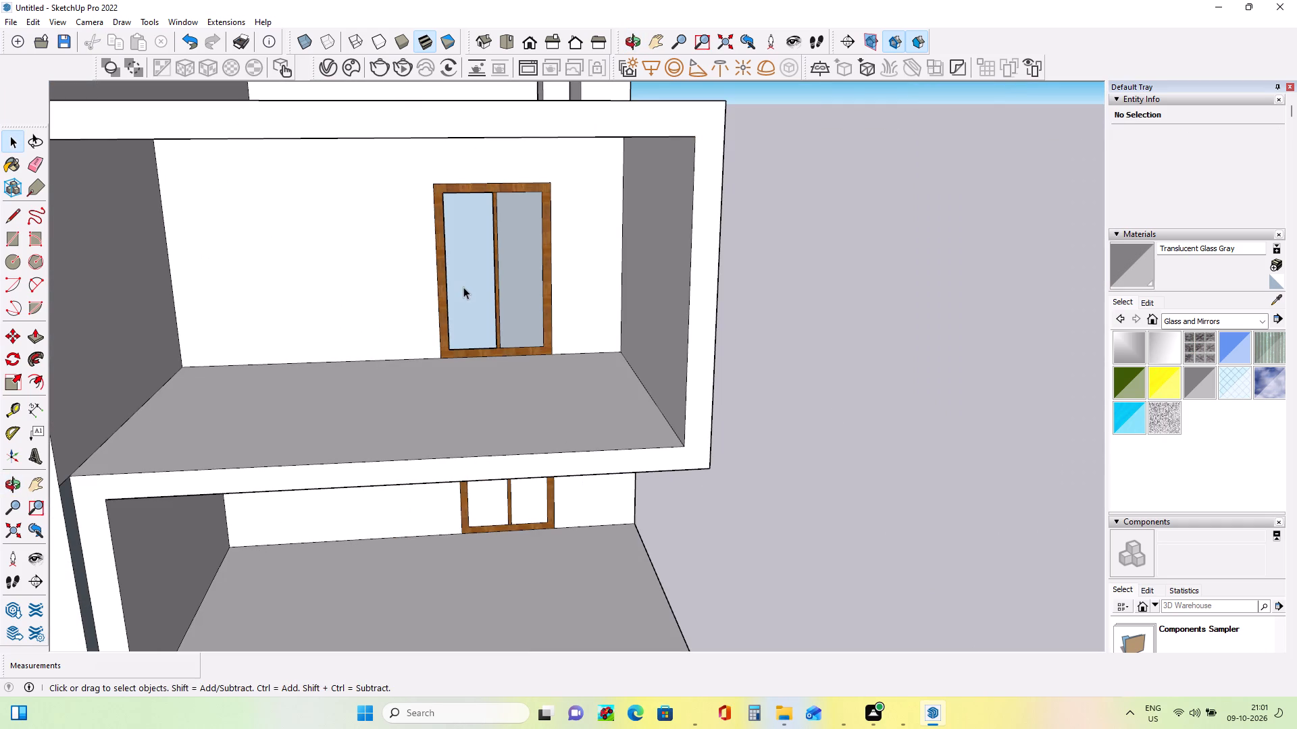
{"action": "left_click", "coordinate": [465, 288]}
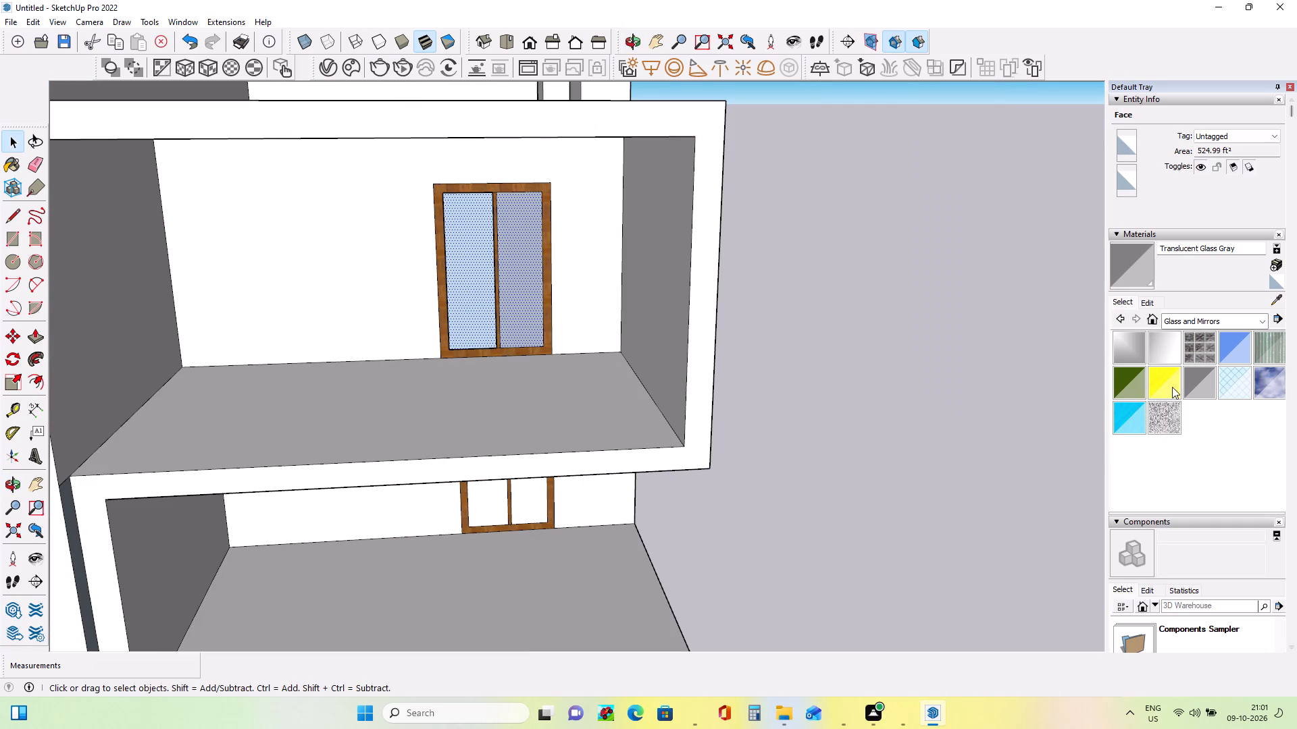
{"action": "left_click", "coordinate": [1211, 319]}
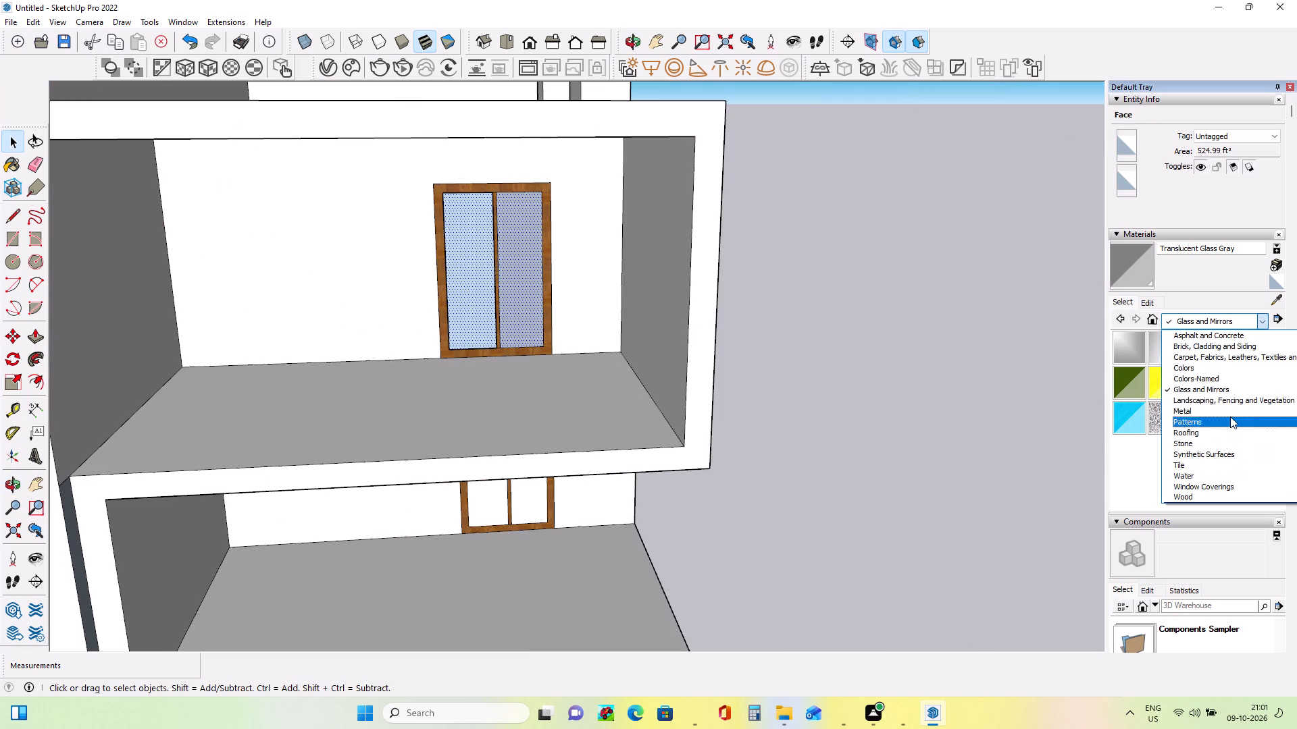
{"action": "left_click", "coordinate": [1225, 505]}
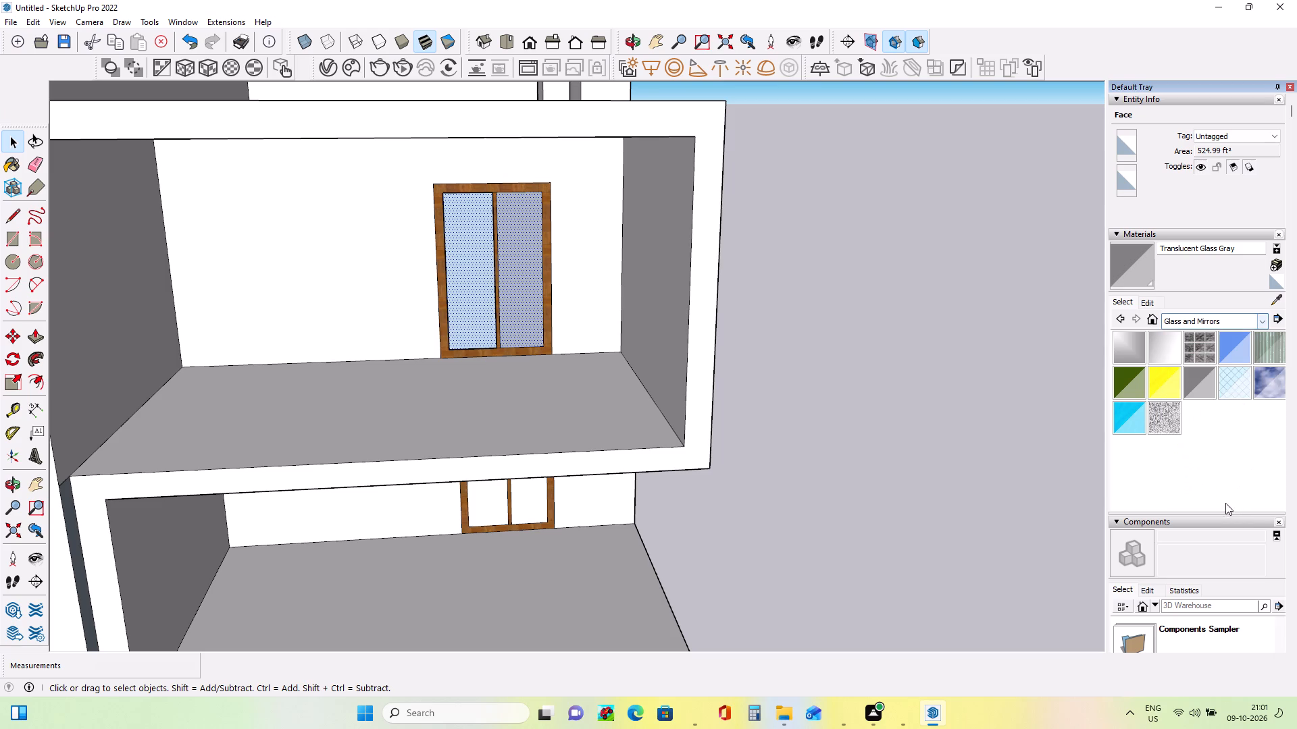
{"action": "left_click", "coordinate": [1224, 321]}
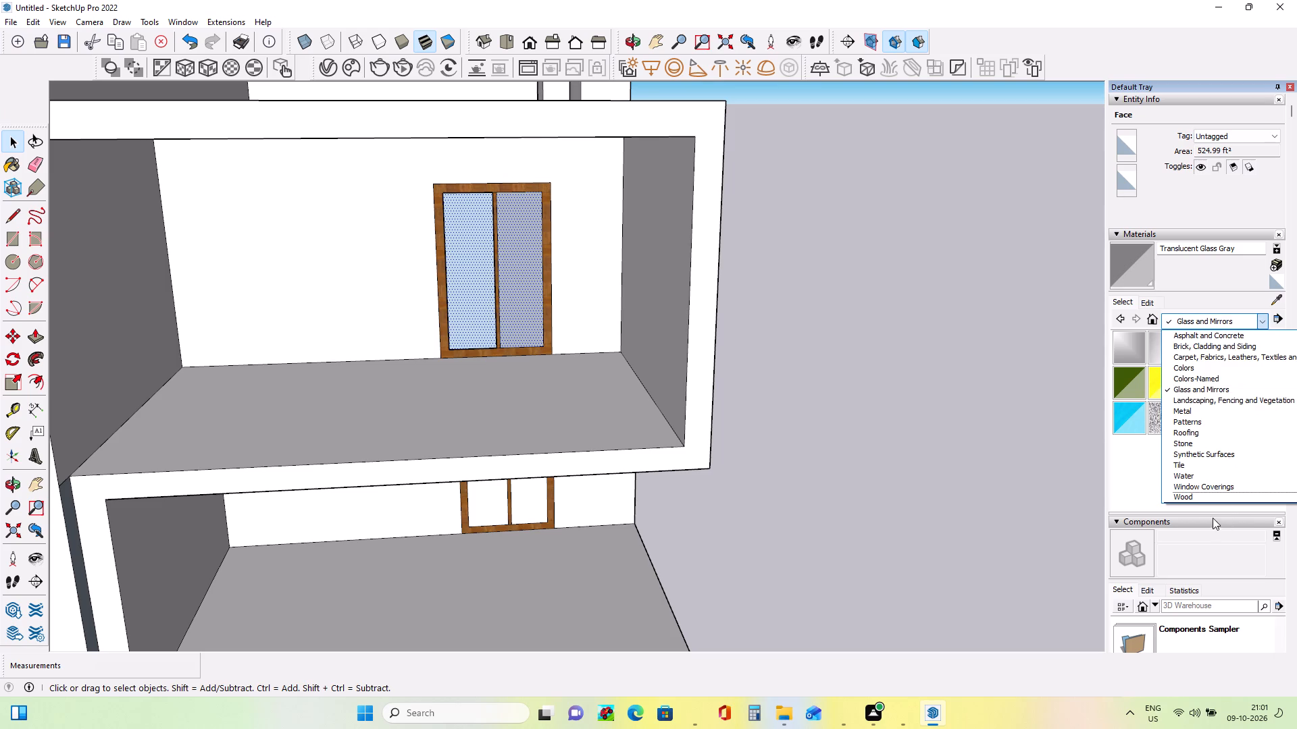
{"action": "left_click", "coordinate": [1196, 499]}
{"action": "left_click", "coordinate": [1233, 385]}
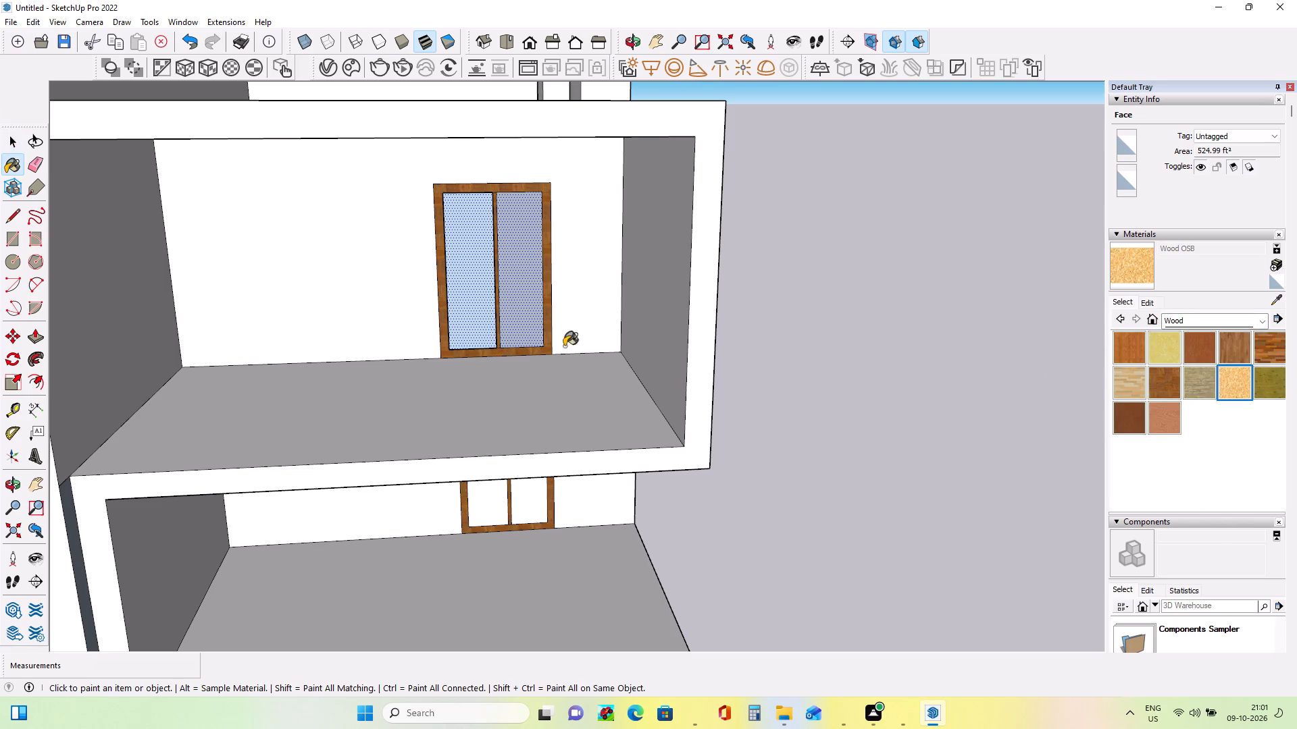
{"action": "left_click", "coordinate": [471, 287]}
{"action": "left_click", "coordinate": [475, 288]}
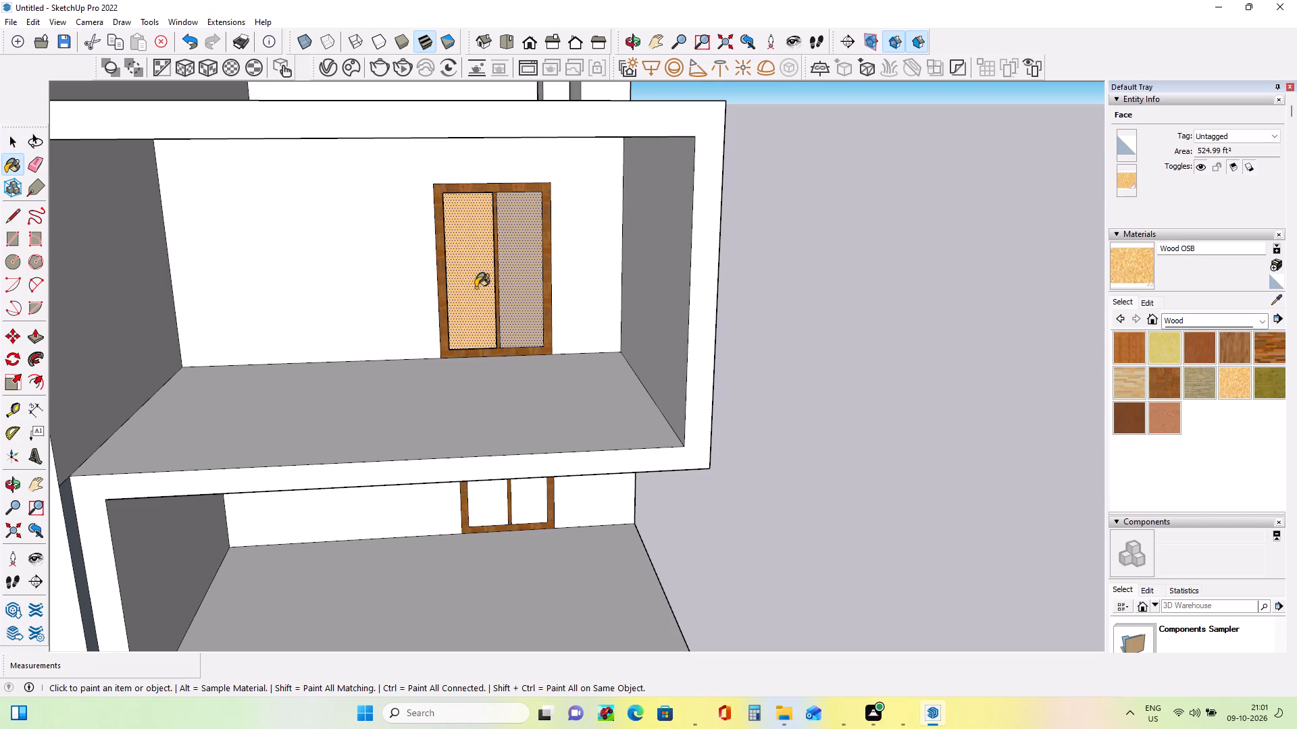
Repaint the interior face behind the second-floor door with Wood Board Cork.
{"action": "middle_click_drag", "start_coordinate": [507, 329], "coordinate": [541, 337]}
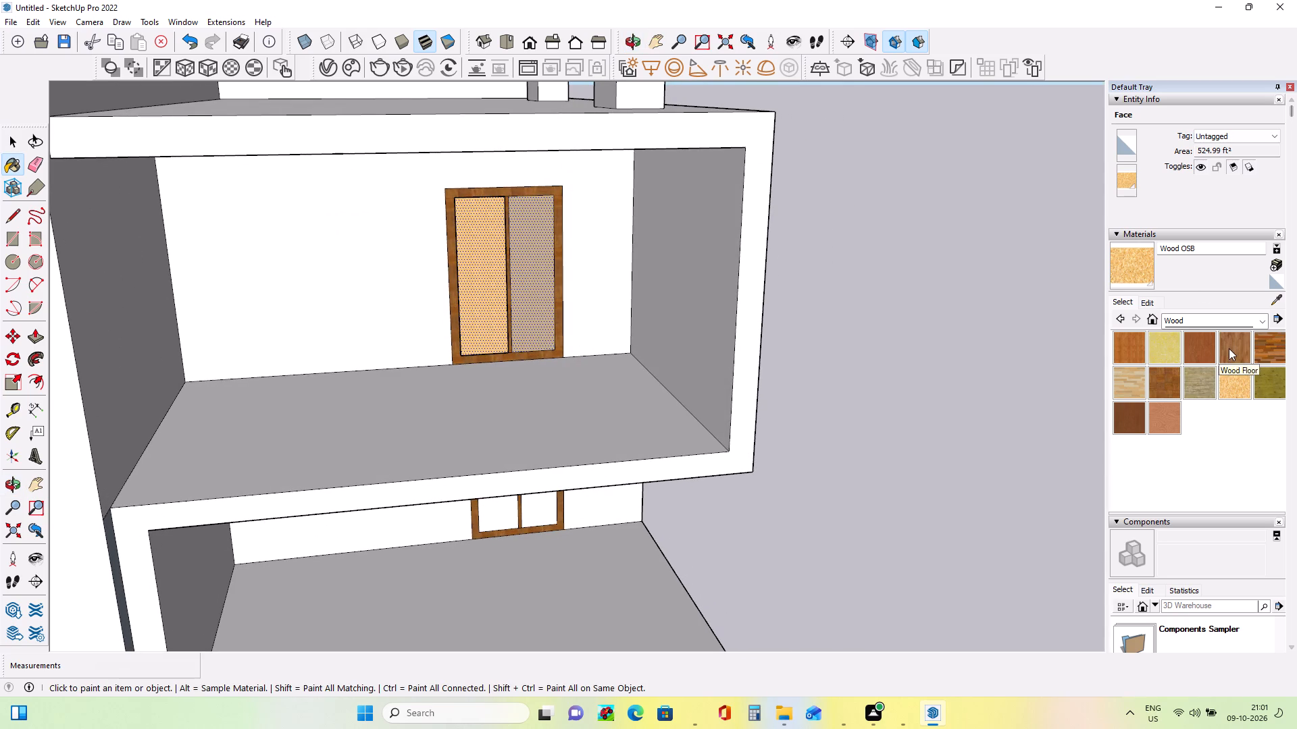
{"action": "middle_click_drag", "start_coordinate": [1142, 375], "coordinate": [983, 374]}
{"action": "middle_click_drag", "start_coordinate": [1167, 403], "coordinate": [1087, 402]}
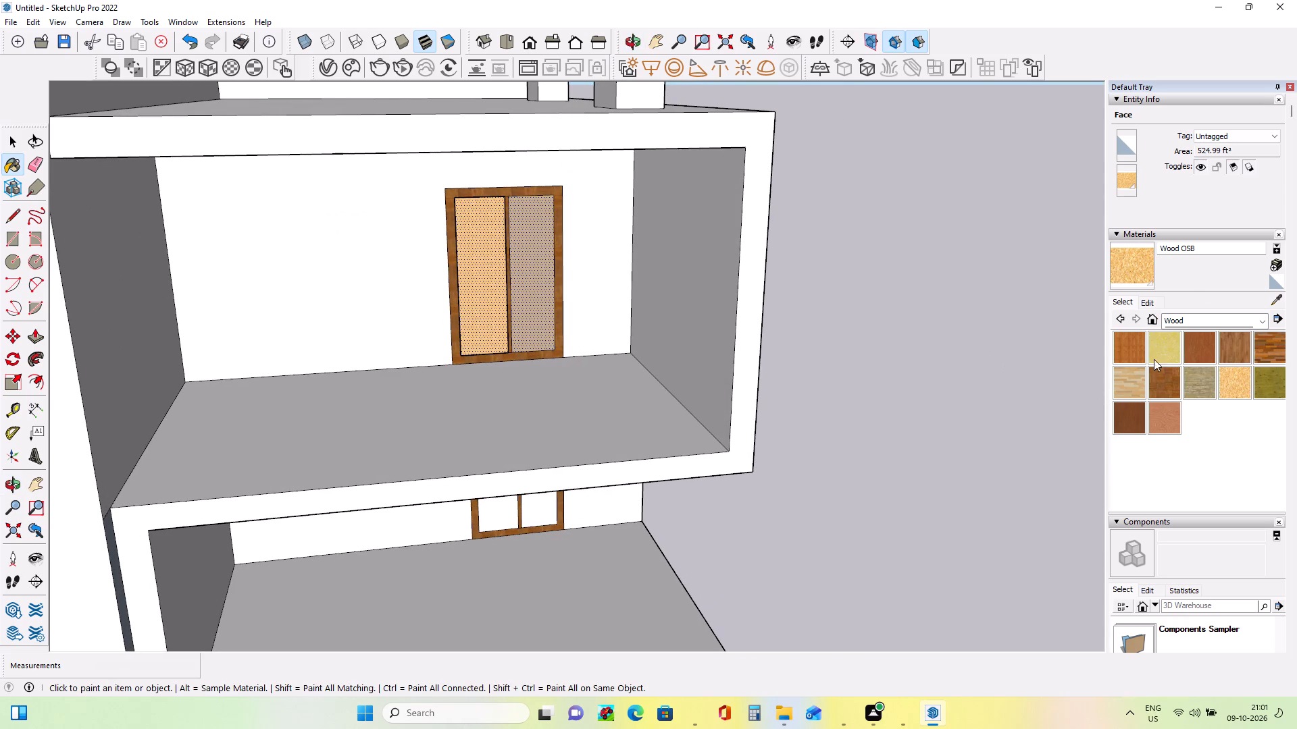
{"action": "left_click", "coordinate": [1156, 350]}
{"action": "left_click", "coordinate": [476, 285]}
Repaint the interior face behind the second-floor door with Wood OSB.
{"action": "middle_click_drag", "start_coordinate": [758, 375], "coordinate": [692, 369]}
{"action": "scroll", "coordinate": [692, 369], "scroll_direction": "down", "scroll_amount": 11}
{"action": "middle_click_drag", "start_coordinate": [693, 378], "coordinate": [703, 356]}
{"action": "scroll", "coordinate": [599, 375], "scroll_direction": "up", "scroll_amount": 2}
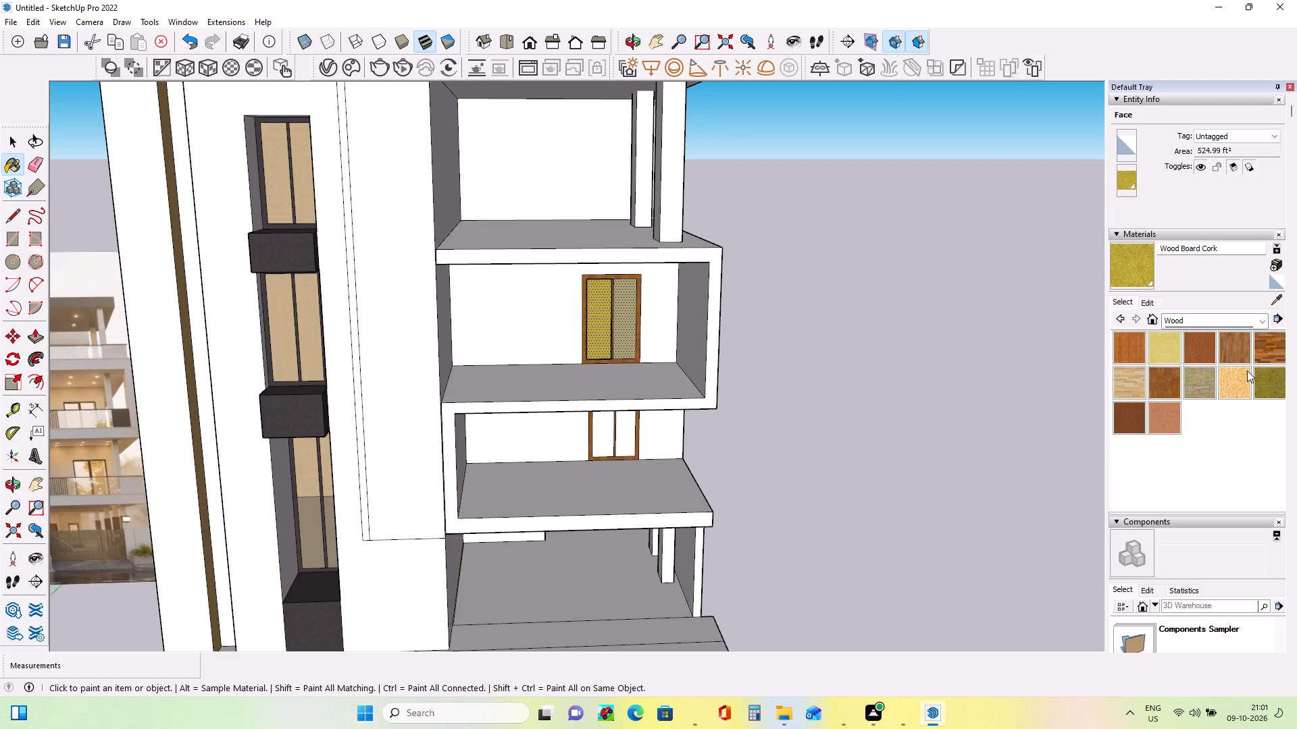
{"action": "left_click", "coordinate": [1231, 383]}
{"action": "left_click", "coordinate": [597, 331]}
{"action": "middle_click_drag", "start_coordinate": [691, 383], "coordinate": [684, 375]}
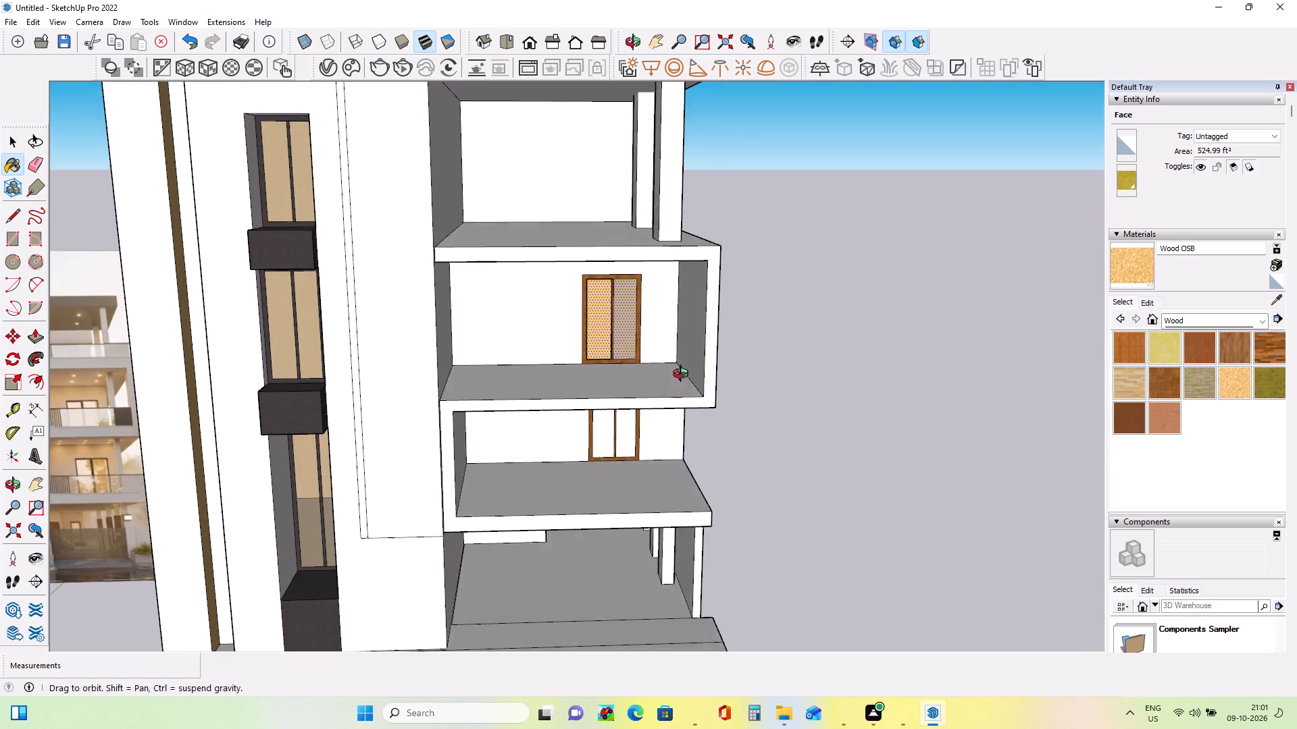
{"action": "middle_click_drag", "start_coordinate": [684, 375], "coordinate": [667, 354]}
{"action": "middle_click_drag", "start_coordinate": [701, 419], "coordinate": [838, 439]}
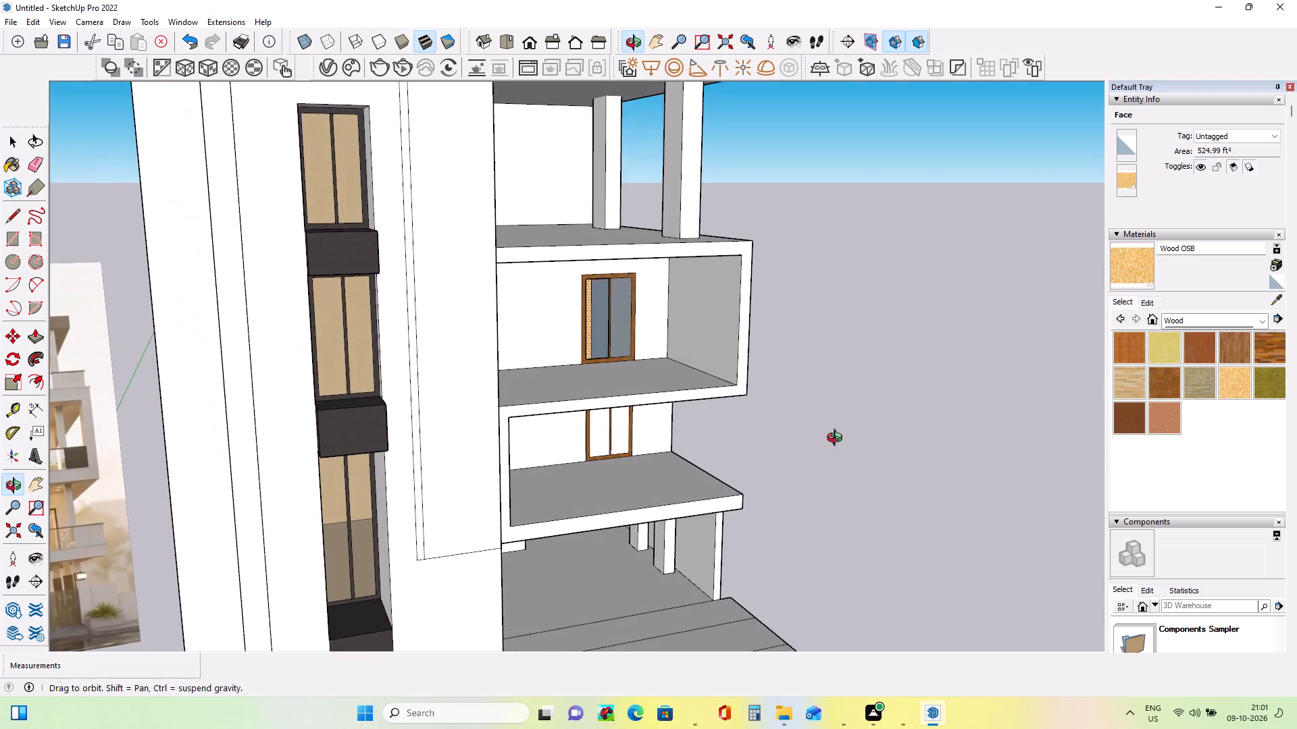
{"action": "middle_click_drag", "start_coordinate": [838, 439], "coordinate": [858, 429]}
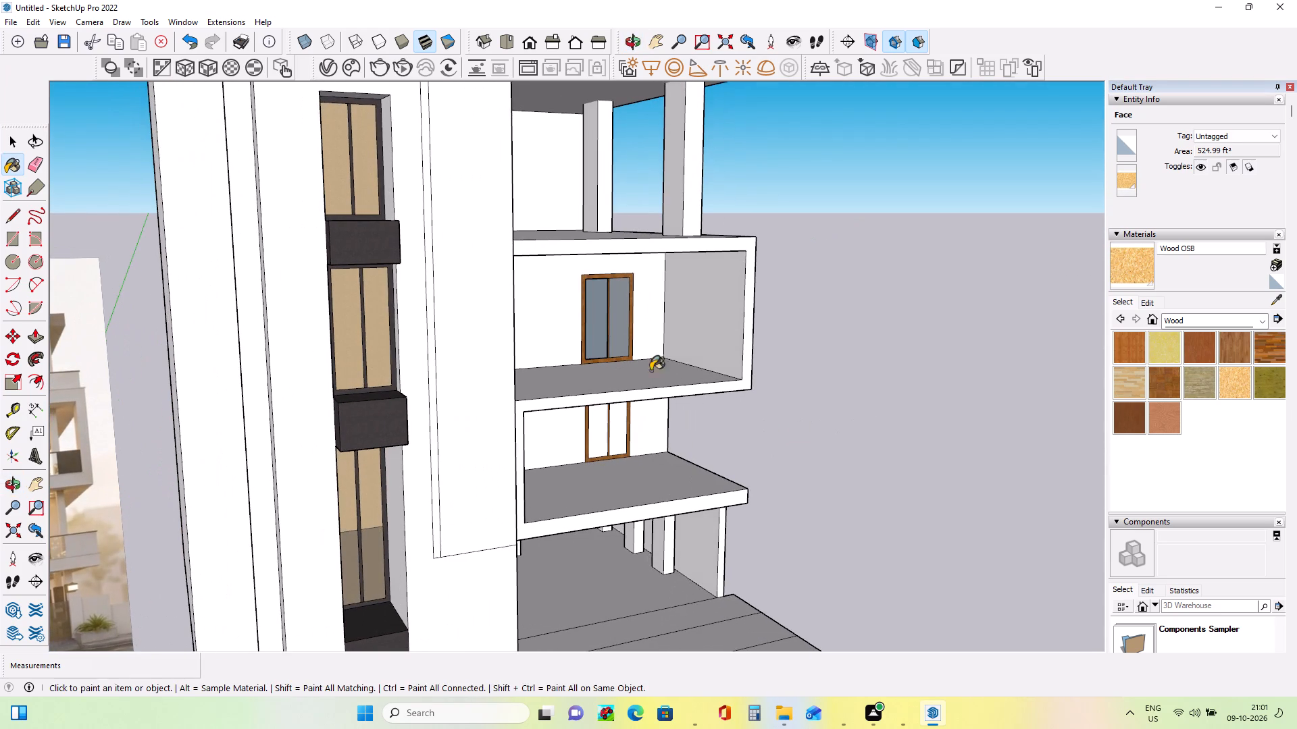
Paint the interior face behind the second-floor balcony door's open left pane with Wood OSB.
{"action": "left_click", "coordinate": [601, 331]}
Redraw the left pane of the second-floor balcony door as a rectangle about 6' 1 9/16" by 1' 10 1/2".
{"action": "middle_click_drag", "start_coordinate": [863, 379], "coordinate": [690, 402]}
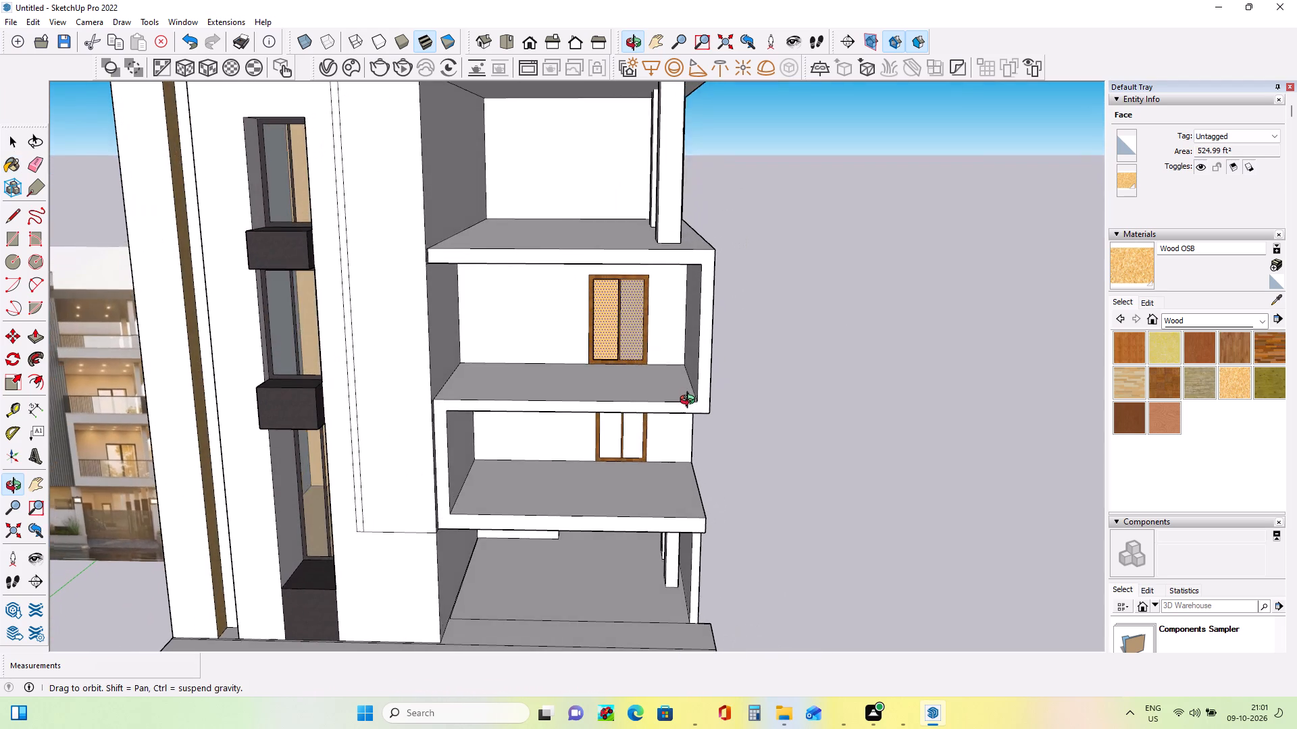
{"action": "middle_click_drag", "start_coordinate": [690, 402], "coordinate": [671, 381]}
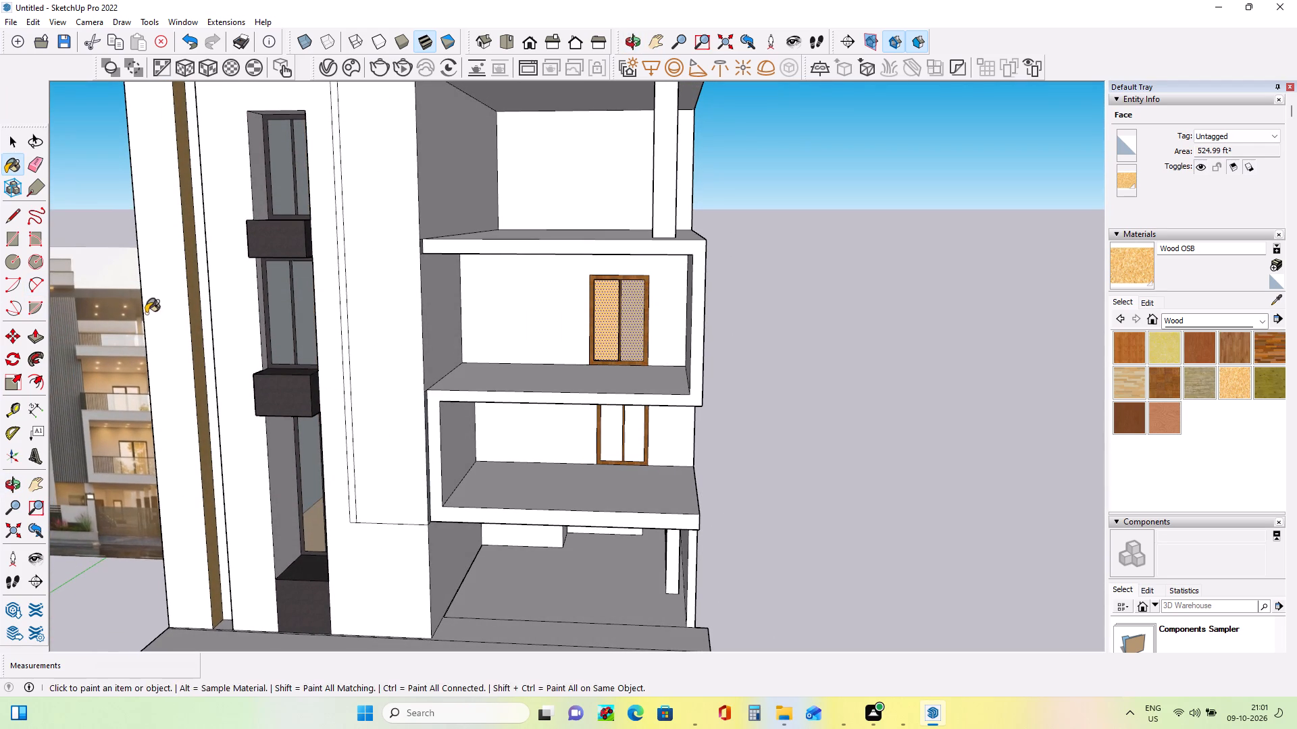
{"action": "left_click", "coordinate": [9, 240]}
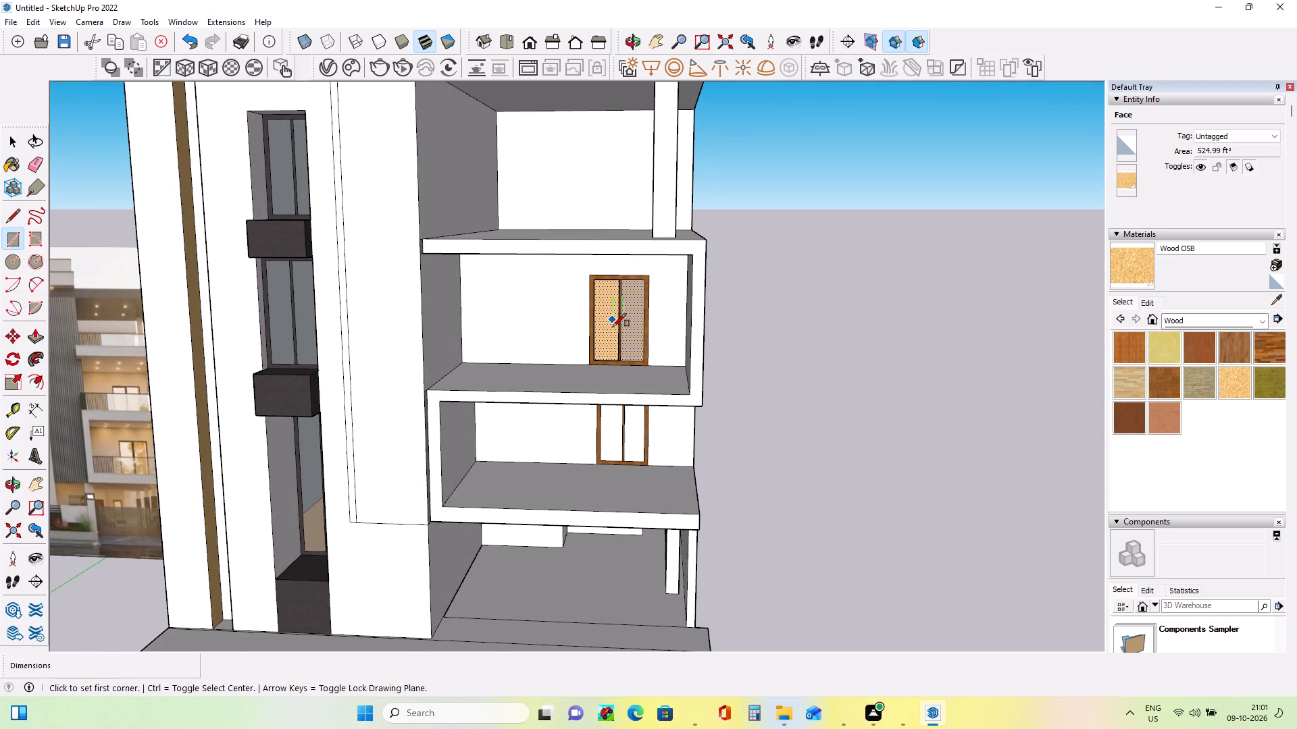
{"action": "scroll", "coordinate": [594, 355], "scroll_direction": "up", "scroll_amount": 6}
{"action": "left_click", "coordinate": [599, 358]}
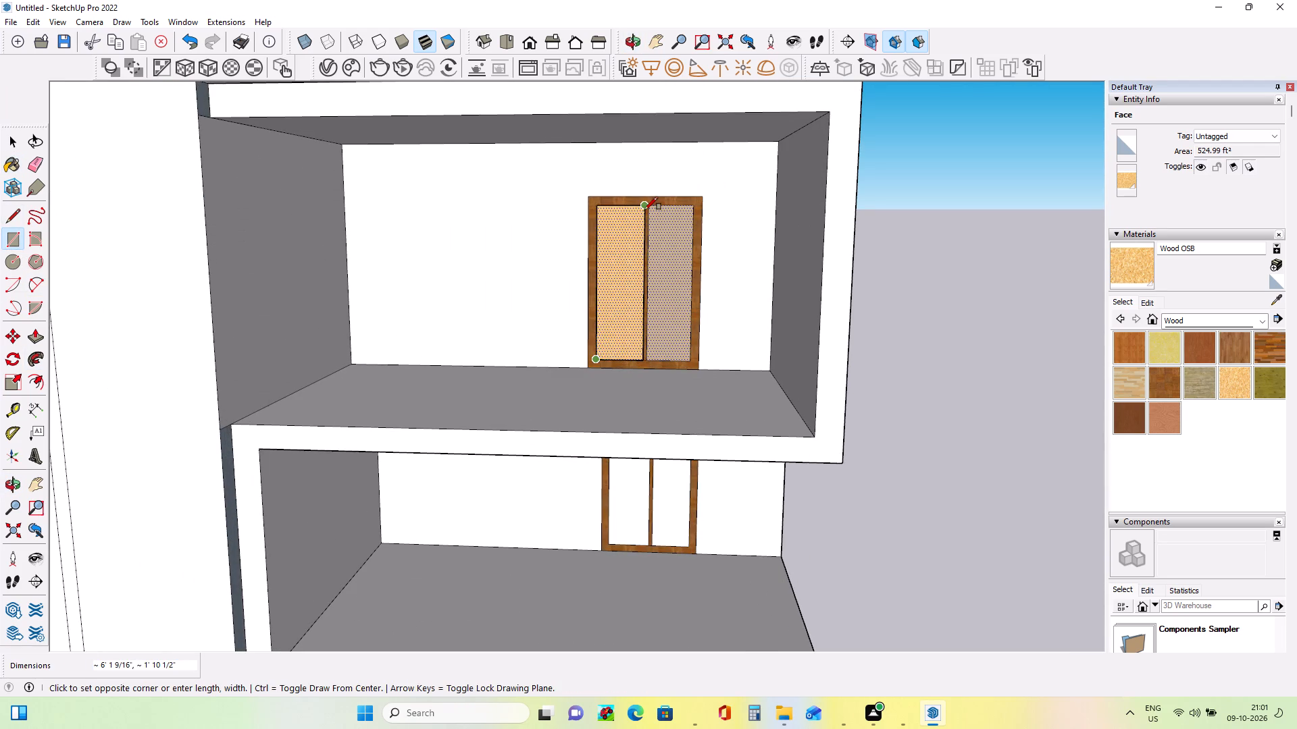
{"action": "left_click", "coordinate": [644, 210]}
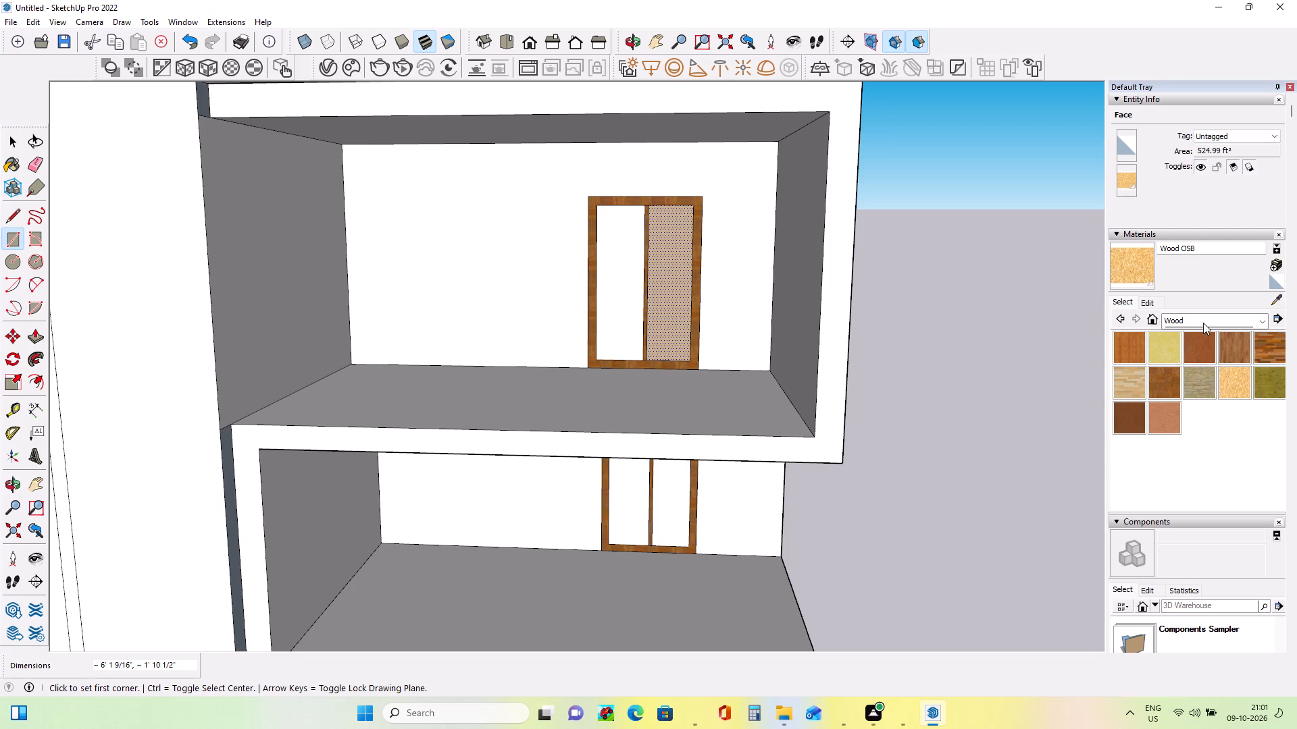
Paint the second-floor door's new left pane with Translucent Glass Gray from the Glass and Mirrors materials.
{"action": "left_click", "coordinate": [1203, 321]}
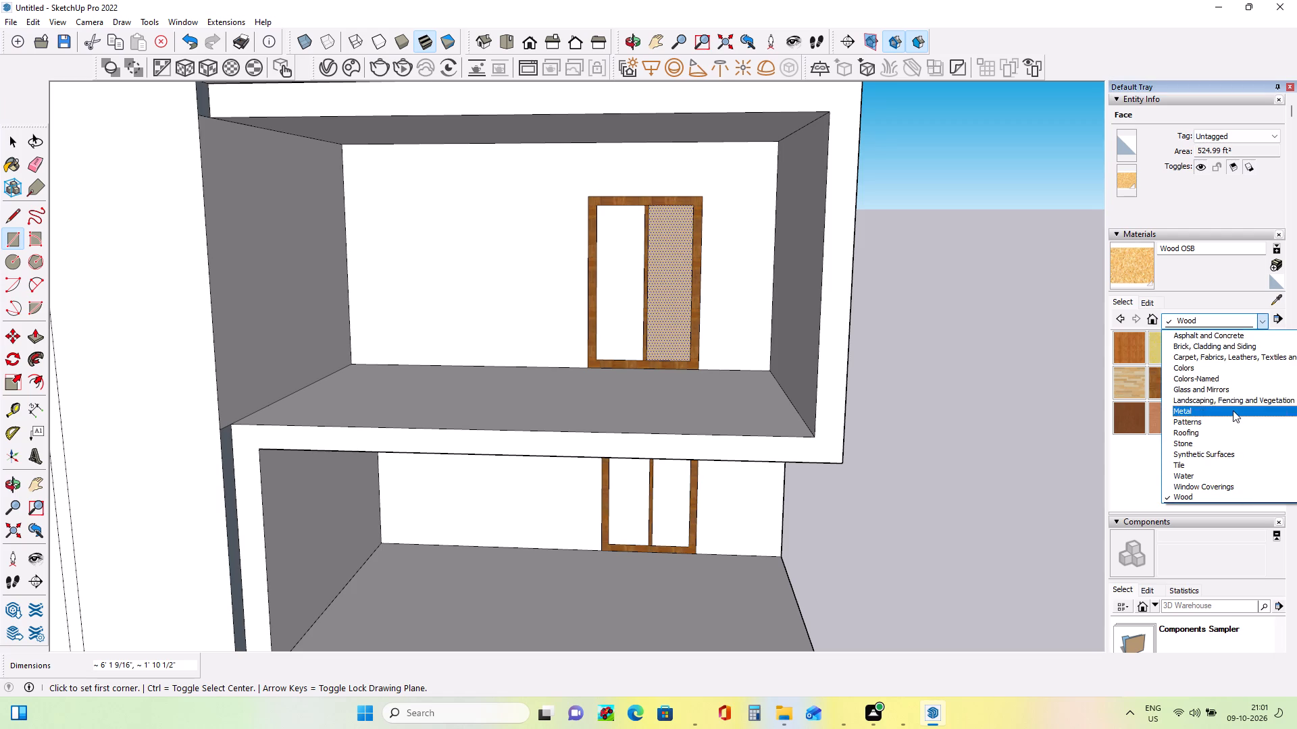
{"action": "left_click", "coordinate": [1223, 385]}
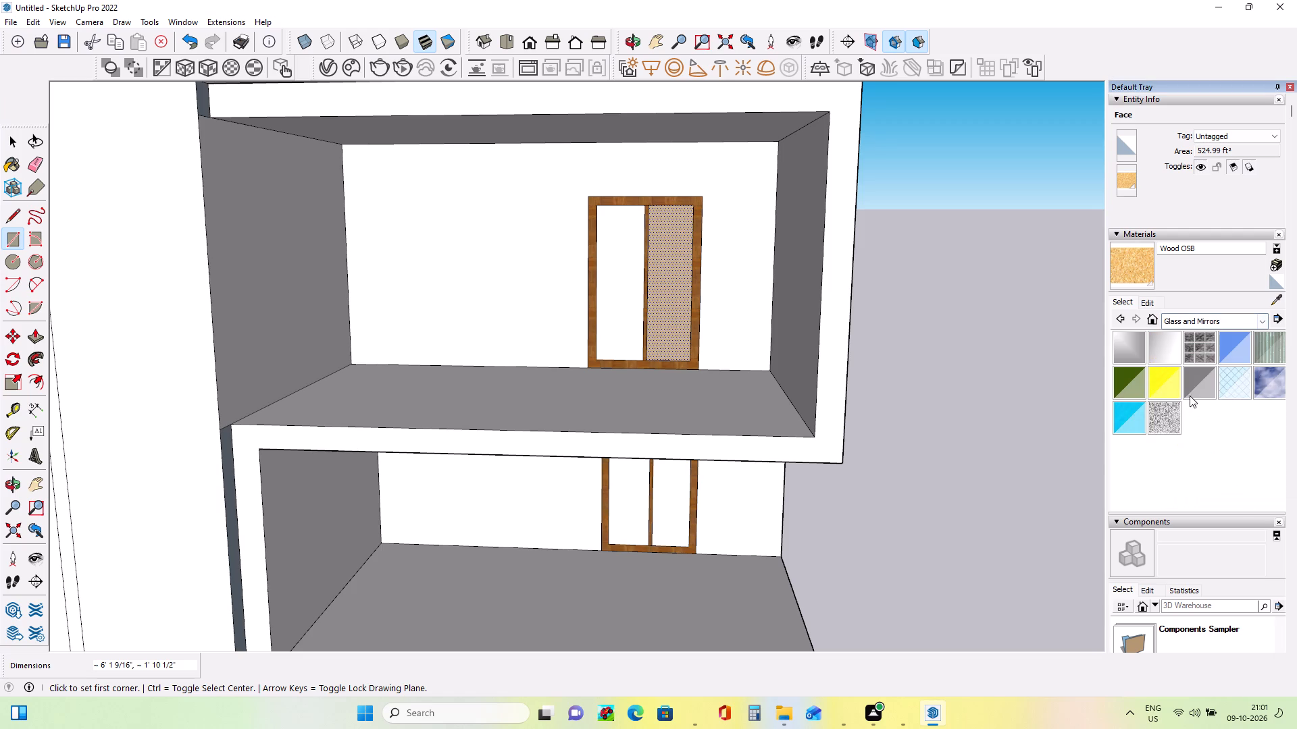
{"action": "left_click", "coordinate": [1200, 379]}
{"action": "left_click", "coordinate": [628, 315]}
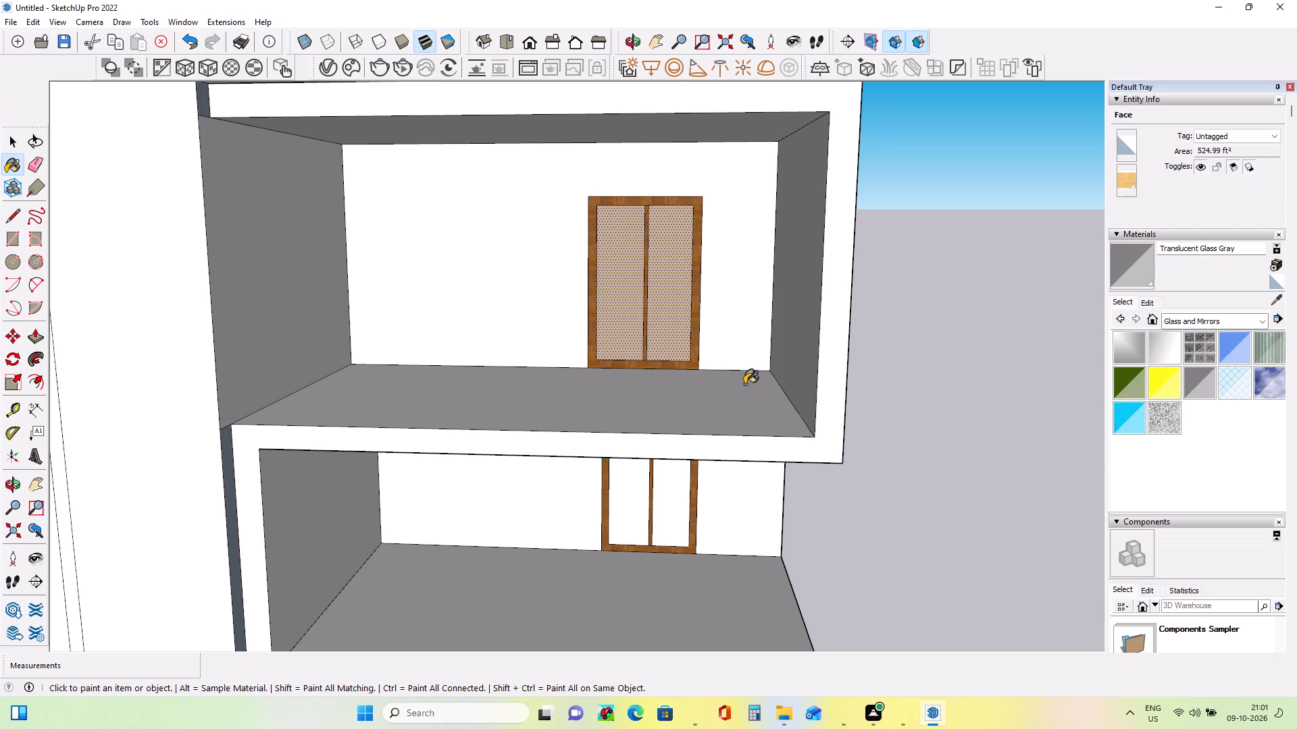
Paint both panes of the first-floor balcony door with Translucent Glass Gray.
{"action": "scroll", "coordinate": [756, 398], "scroll_direction": "down", "scroll_amount": 8}
{"action": "middle_click_drag", "start_coordinate": [756, 398], "coordinate": [672, 441]}
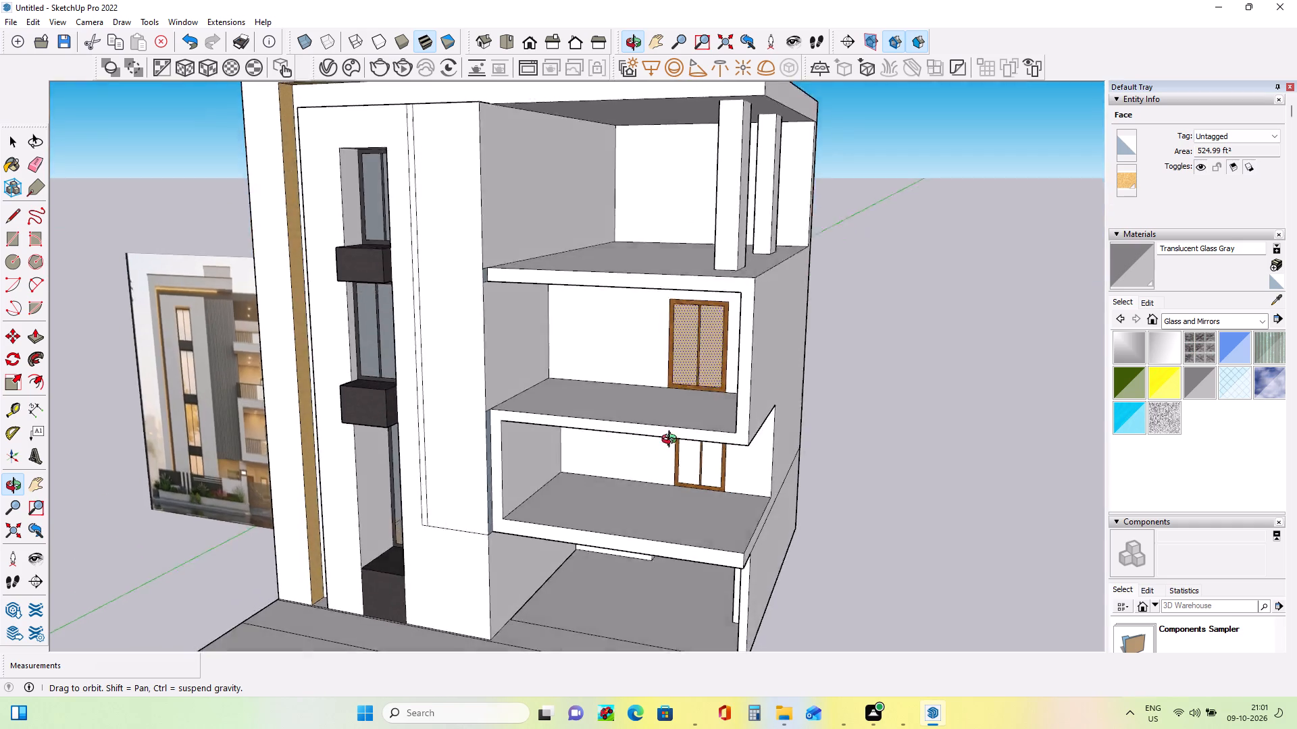
{"action": "middle_click_drag", "start_coordinate": [672, 441], "coordinate": [746, 408]}
{"action": "scroll", "coordinate": [644, 524], "scroll_direction": "up", "scroll_amount": 3}
{"action": "left_click", "coordinate": [704, 434]}
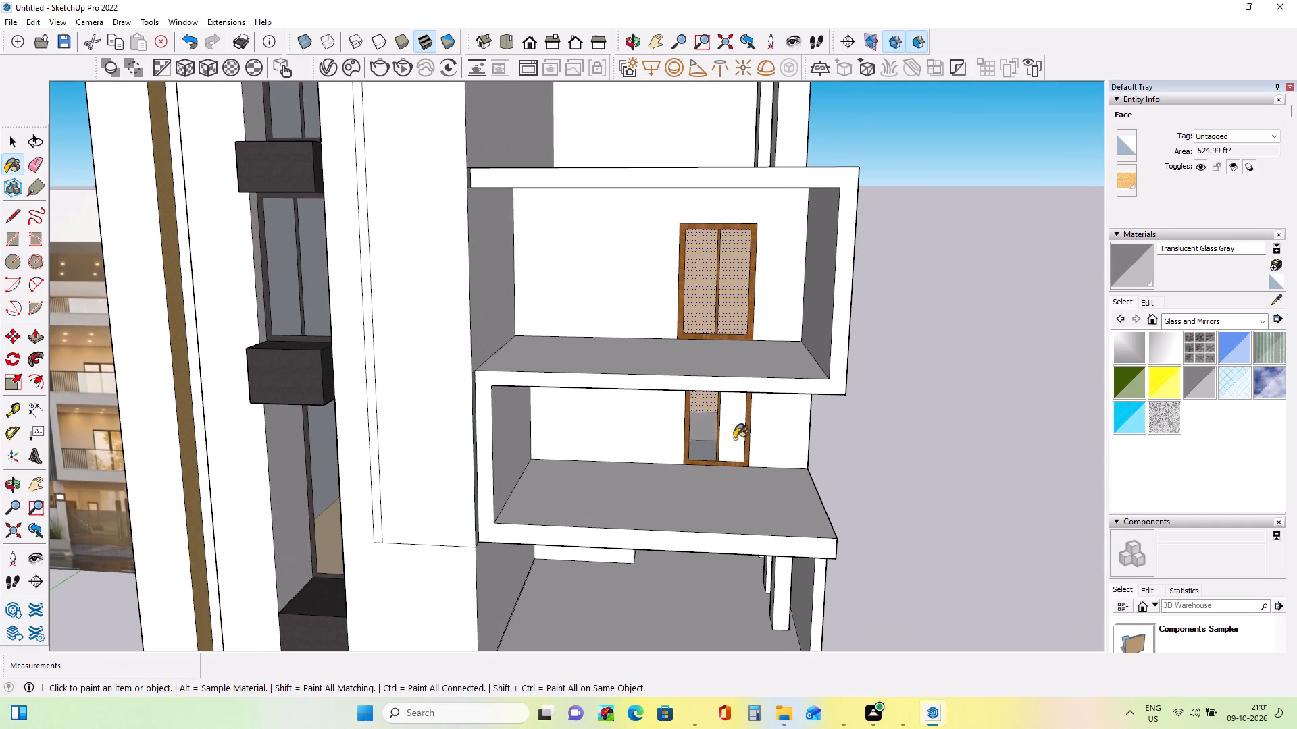
{"action": "left_click", "coordinate": [734, 439]}
Review the glazed balcony doors and the ground-floor area from the front of the building.
{"action": "middle_click_drag", "start_coordinate": [792, 483], "coordinate": [782, 431]}
{"action": "middle_click_drag", "start_coordinate": [781, 429], "coordinate": [781, 423]}
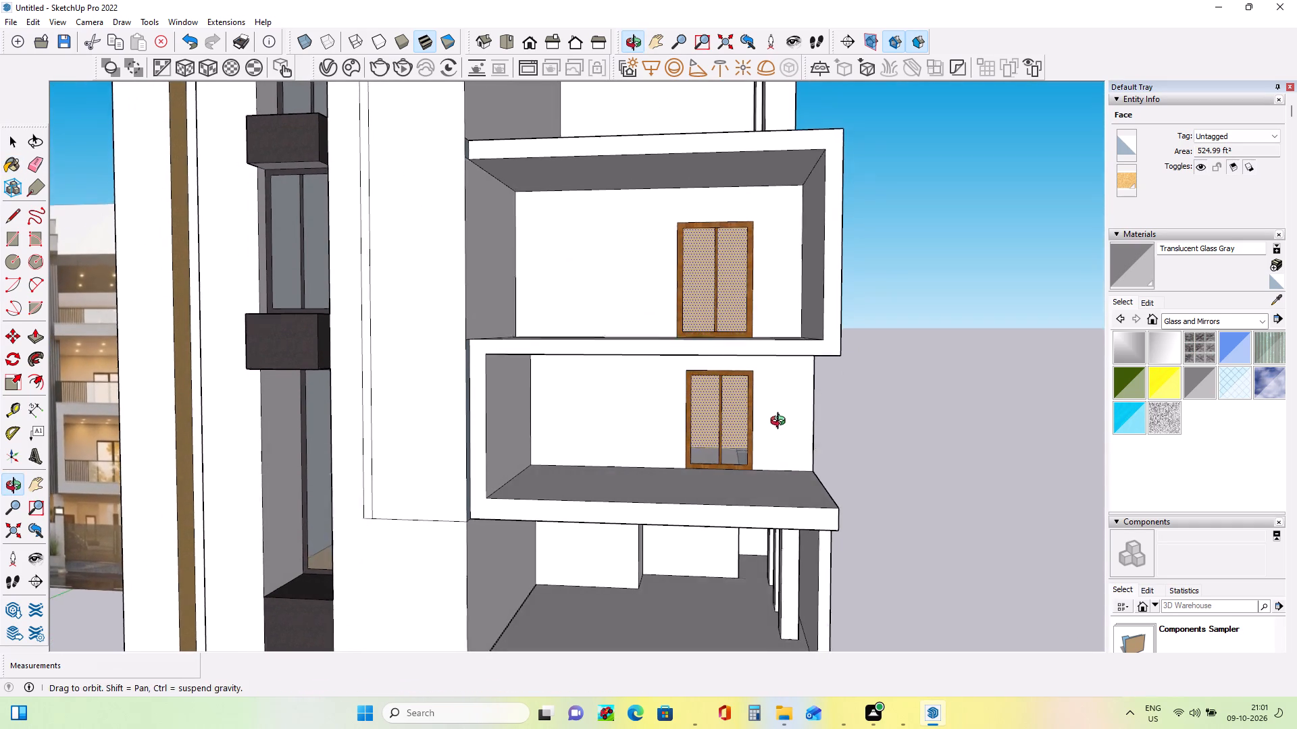
{"action": "middle_click_drag", "start_coordinate": [781, 423], "coordinate": [781, 422]}
{"action": "scroll", "coordinate": [782, 422], "scroll_direction": "down", "scroll_amount": 1}
{"action": "middle_click_drag", "start_coordinate": [676, 620], "coordinate": [684, 603]}
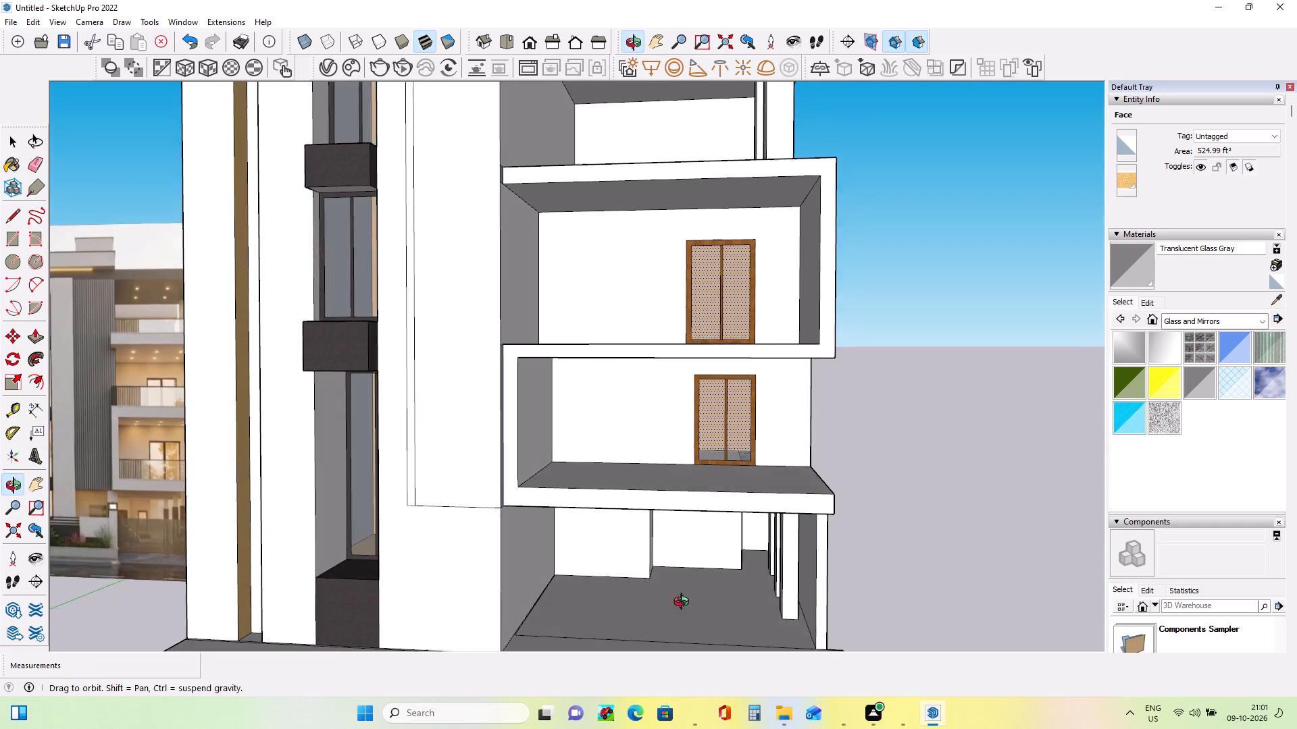
{"action": "middle_click_drag", "start_coordinate": [684, 603], "coordinate": [690, 593]}
{"action": "scroll", "coordinate": [613, 520], "scroll_direction": "down", "scroll_amount": 3}
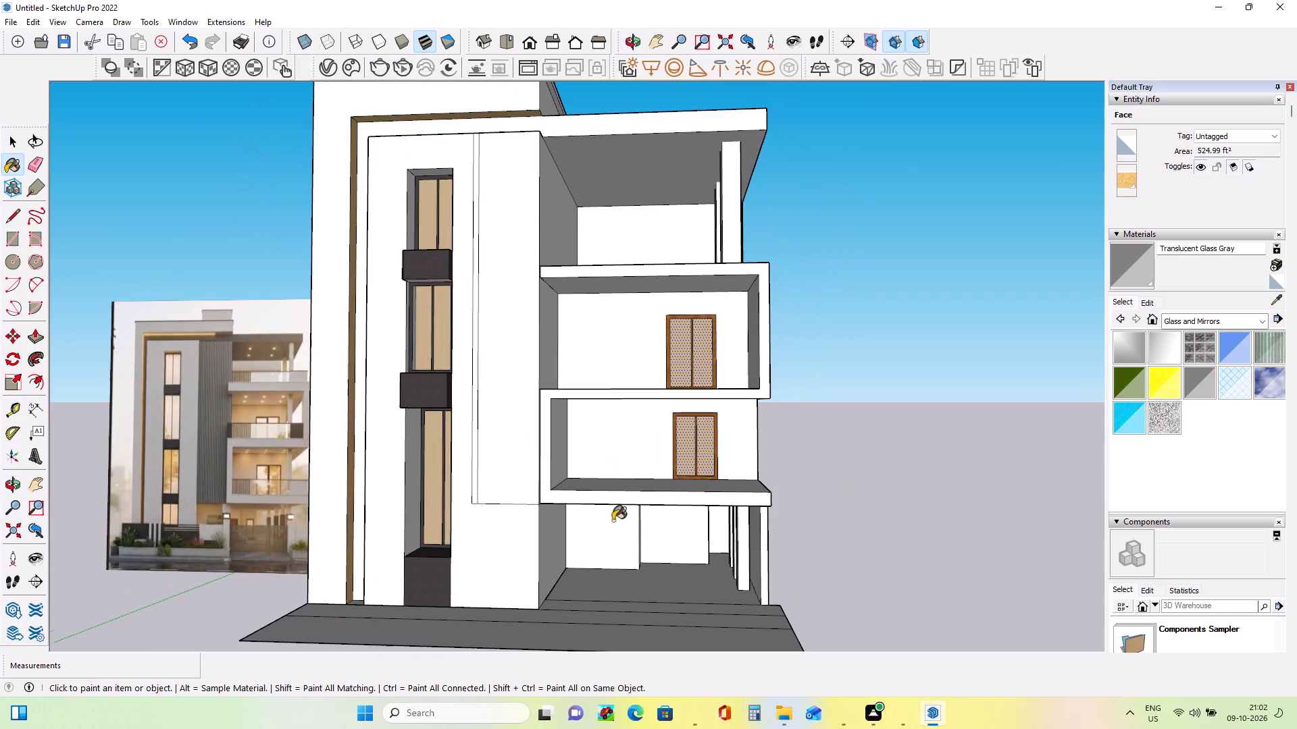
{"action": "middle_click_drag", "start_coordinate": [610, 533], "coordinate": [636, 504]}
{"action": "scroll", "coordinate": [600, 551], "scroll_direction": "up", "scroll_amount": 3}
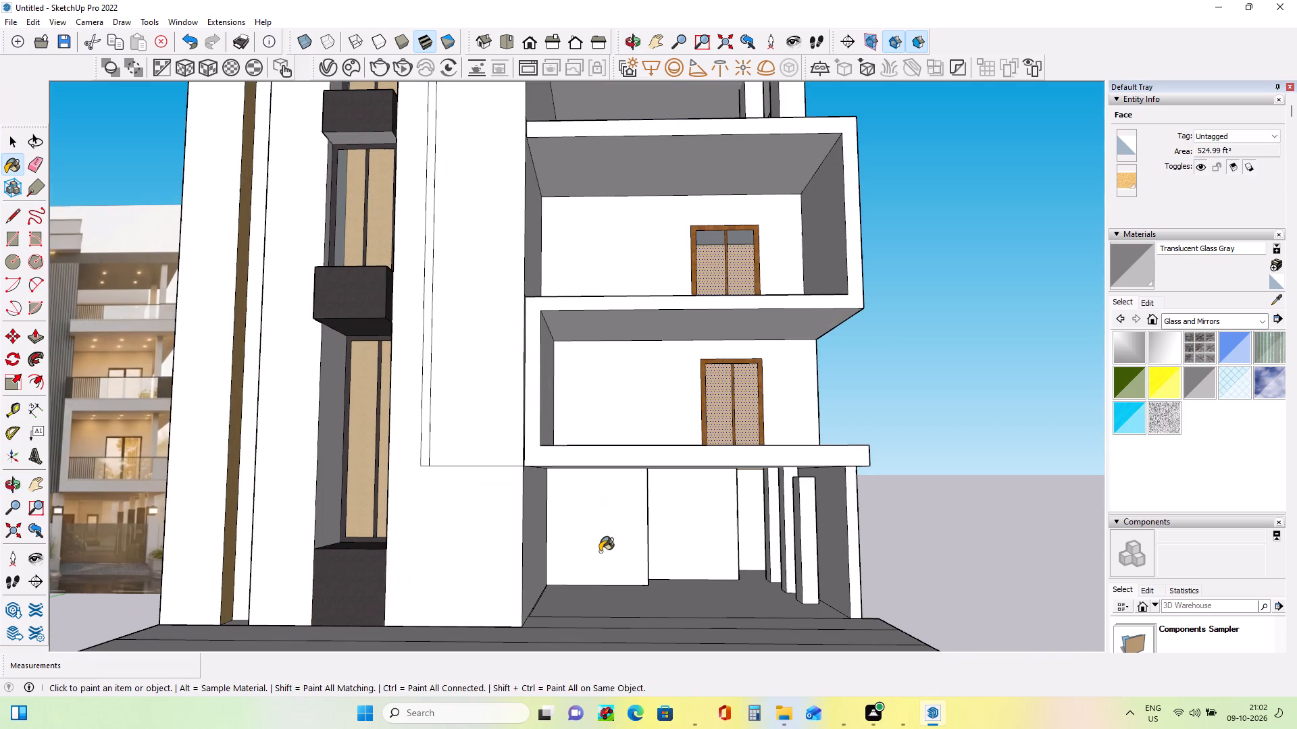
{"action": "middle_click_drag", "start_coordinate": [661, 551], "coordinate": [663, 585]}
{"action": "scroll", "coordinate": [687, 588], "scroll_direction": "down", "scroll_amount": 1}
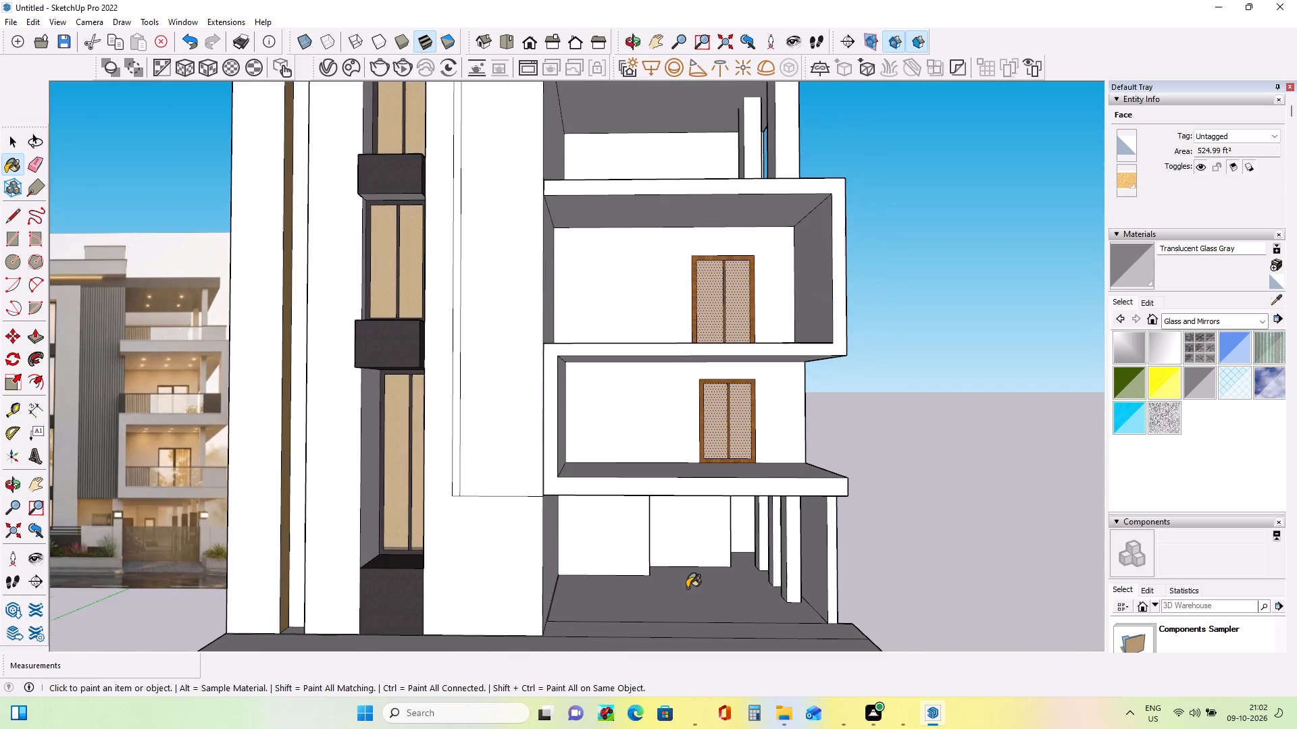
Draw an upright rectangle about 6' 2" by 3' 1" on the ground-floor front wall beside the open parking area, following the reference image.
{"action": "left_click", "coordinate": [14, 241]}
{"action": "scroll", "coordinate": [60, 592], "scroll_direction": "up", "scroll_amount": 3}
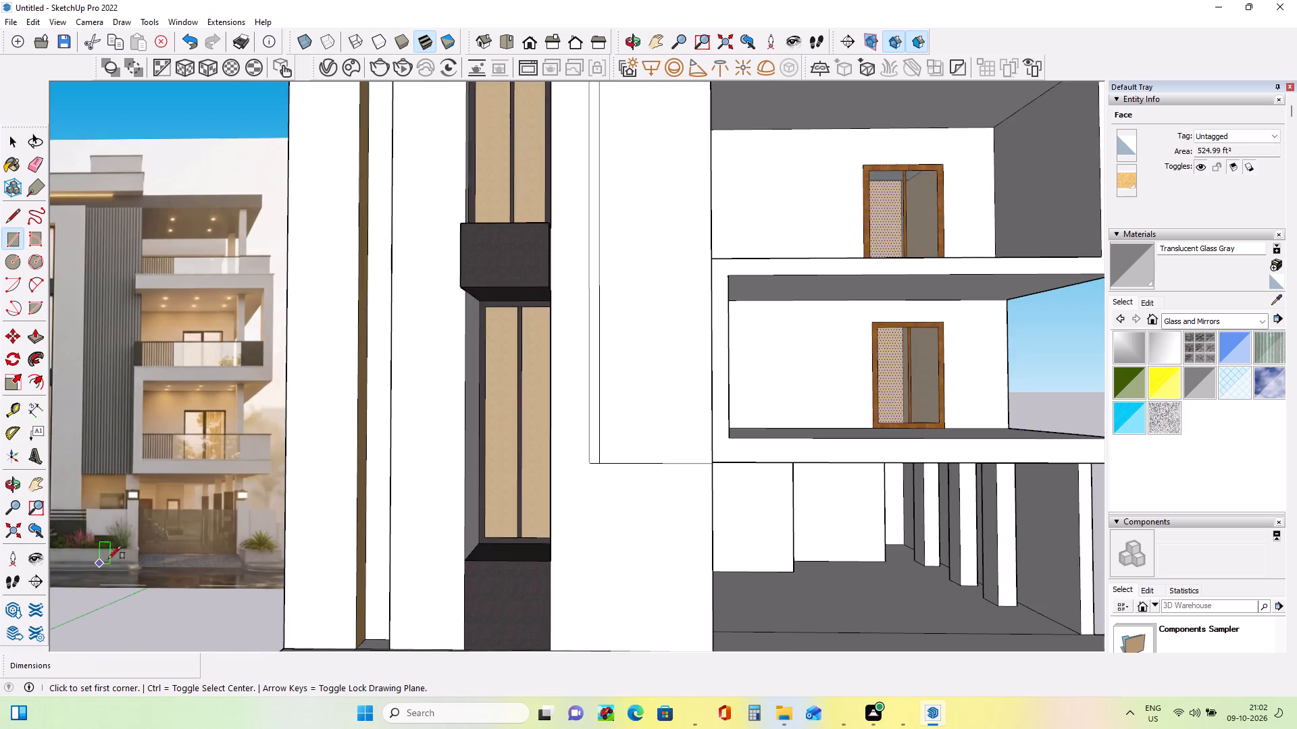
{"action": "scroll", "coordinate": [109, 556], "scroll_direction": "up", "scroll_amount": 6}
{"action": "scroll", "coordinate": [117, 546], "scroll_direction": "down", "scroll_amount": 1}
{"action": "scroll", "coordinate": [117, 546], "scroll_direction": "up", "scroll_amount": 6}
{"action": "scroll", "coordinate": [144, 537], "scroll_direction": "down", "scroll_amount": 3}
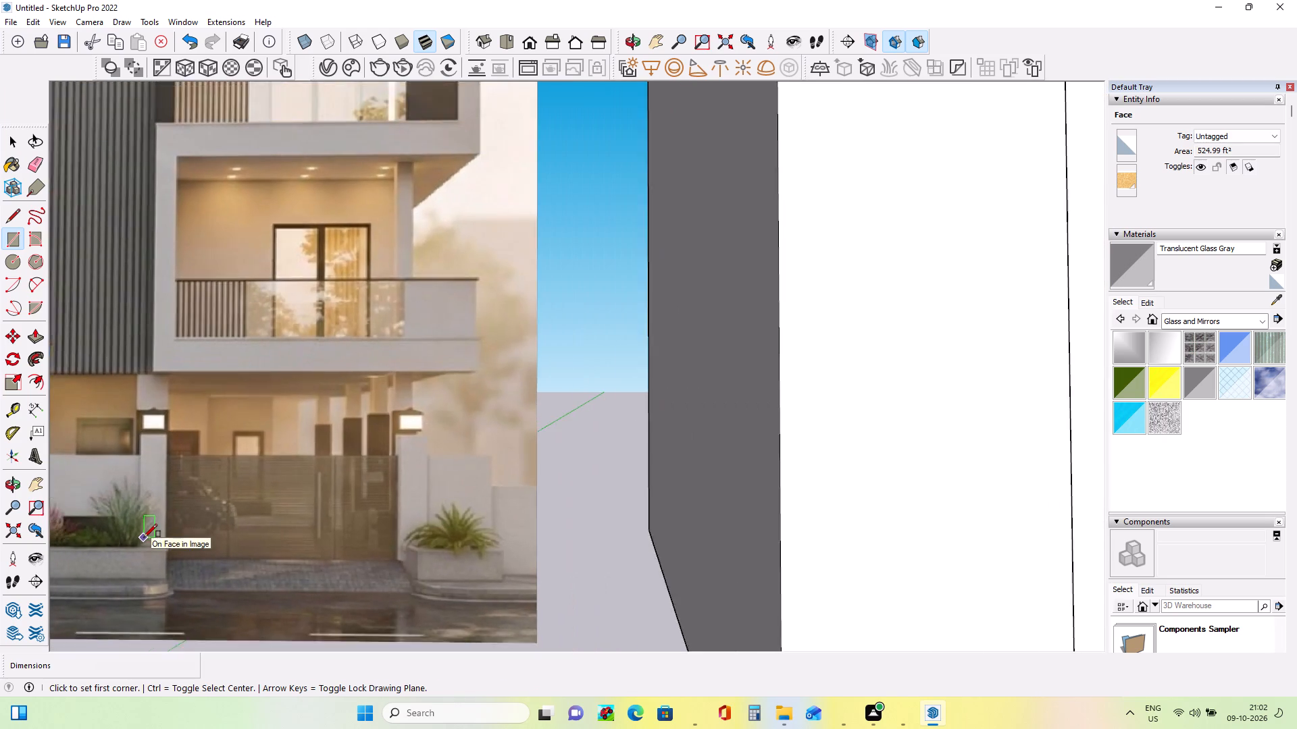
{"action": "scroll", "coordinate": [145, 537], "scroll_direction": "down", "scroll_amount": 9}
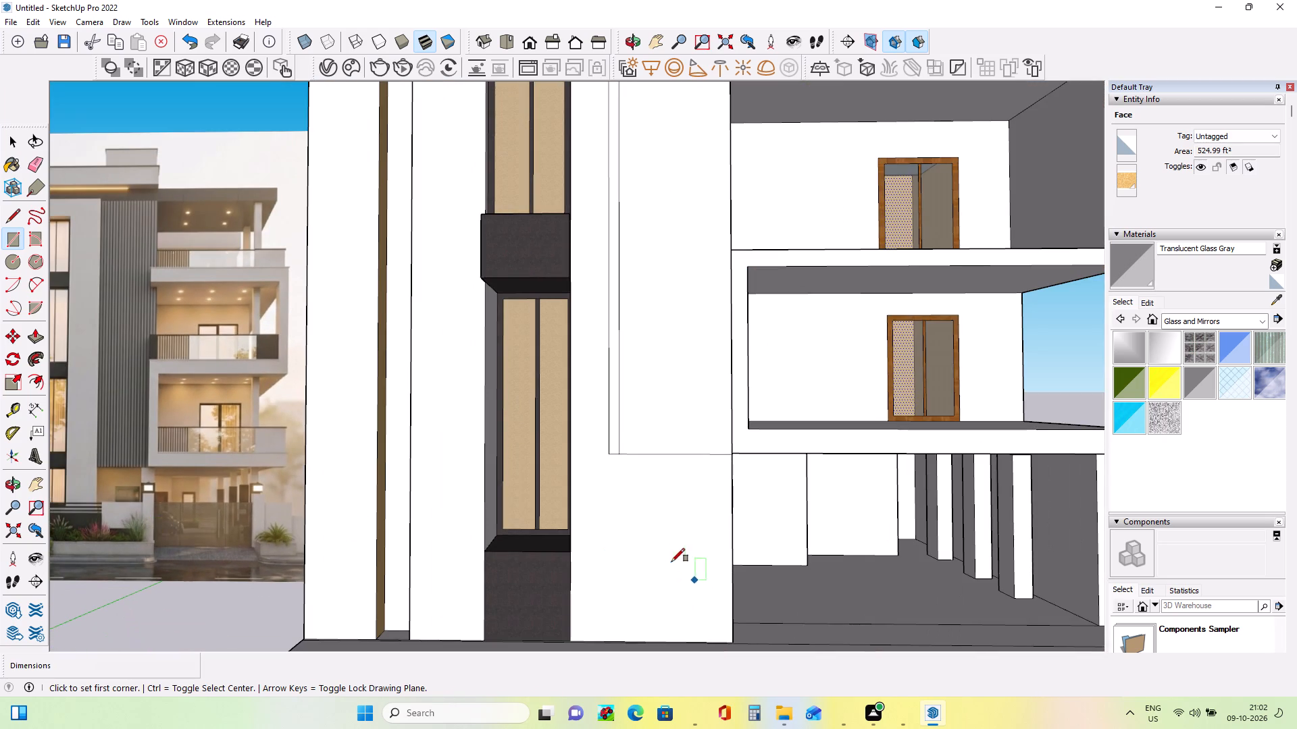
{"action": "scroll", "coordinate": [671, 562], "scroll_direction": "down", "scroll_amount": 4}
{"action": "scroll", "coordinate": [665, 584], "scroll_direction": "up", "scroll_amount": 3}
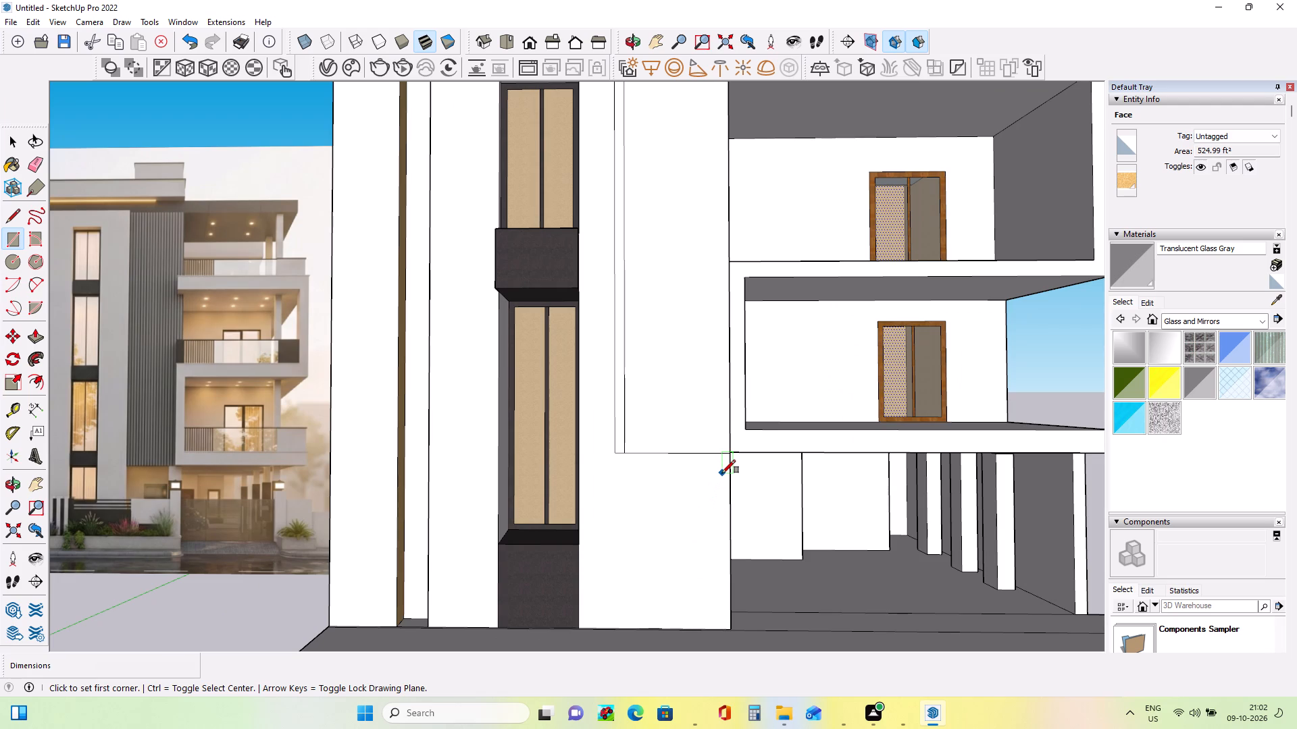
{"action": "scroll", "coordinate": [67, 529], "scroll_direction": "up", "scroll_amount": 8}
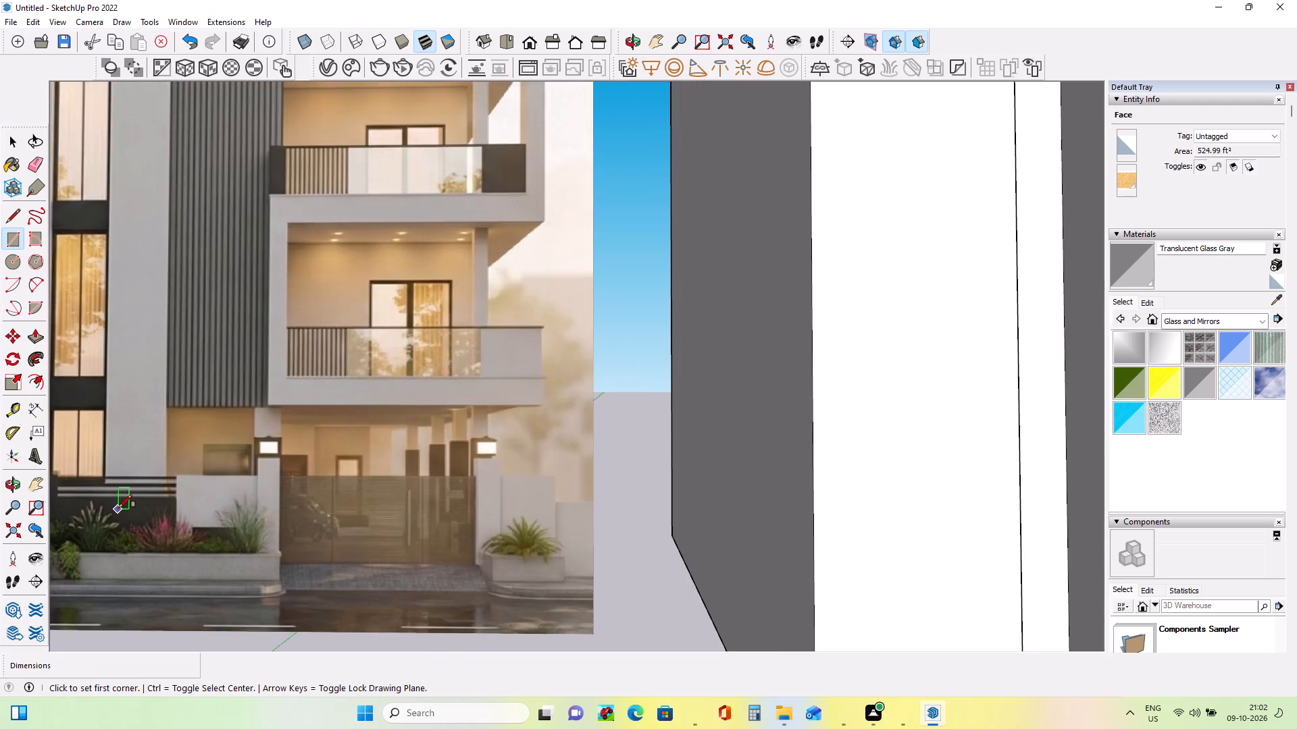
{"action": "scroll", "coordinate": [119, 508], "scroll_direction": "up", "scroll_amount": 9}
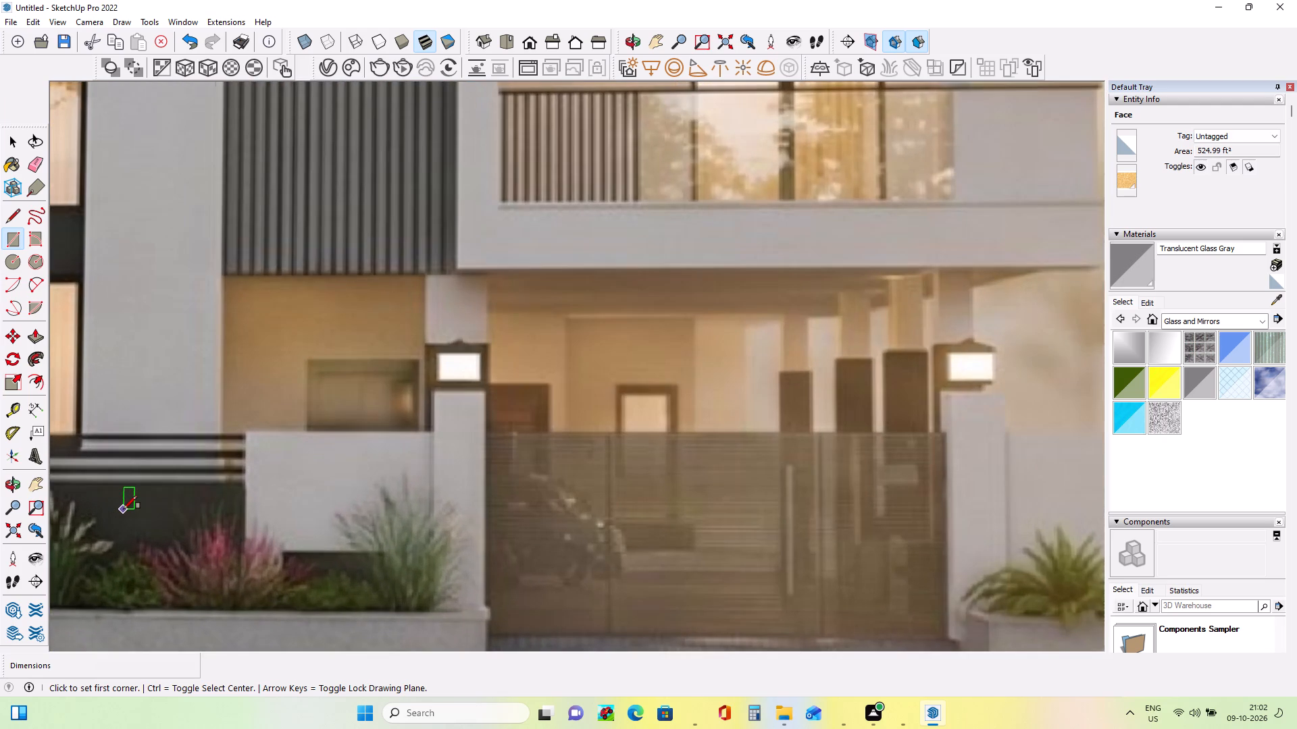
{"action": "scroll", "coordinate": [124, 509], "scroll_direction": "down", "scroll_amount": 18}
{"action": "scroll", "coordinate": [124, 509], "scroll_direction": "down", "scroll_amount": 3}
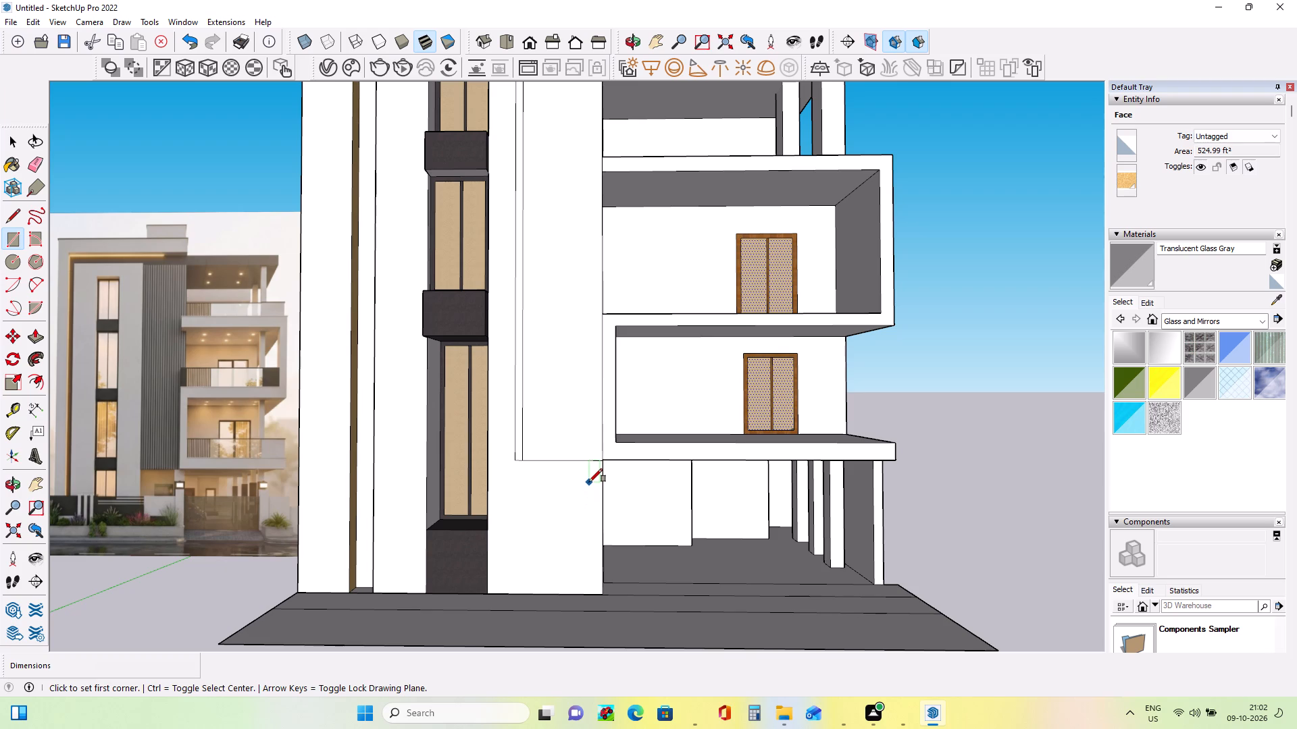
{"action": "left_click", "coordinate": [589, 482]}
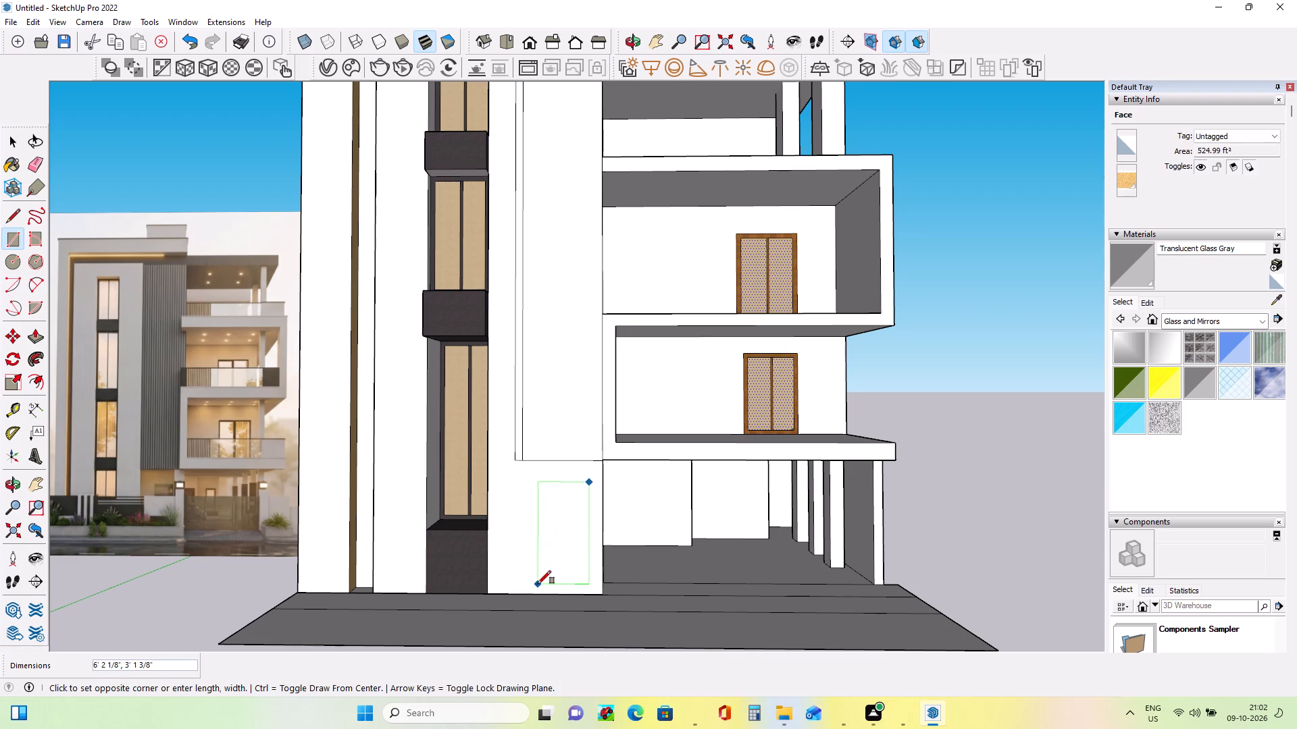
{"action": "left_click", "coordinate": [537, 587]}
Draw a door-shaped rectangle reaching the floor on the nearer recessed white wall inside the ground-floor parking area.
{"action": "middle_click_drag", "start_coordinate": [702, 583], "coordinate": [701, 583]}
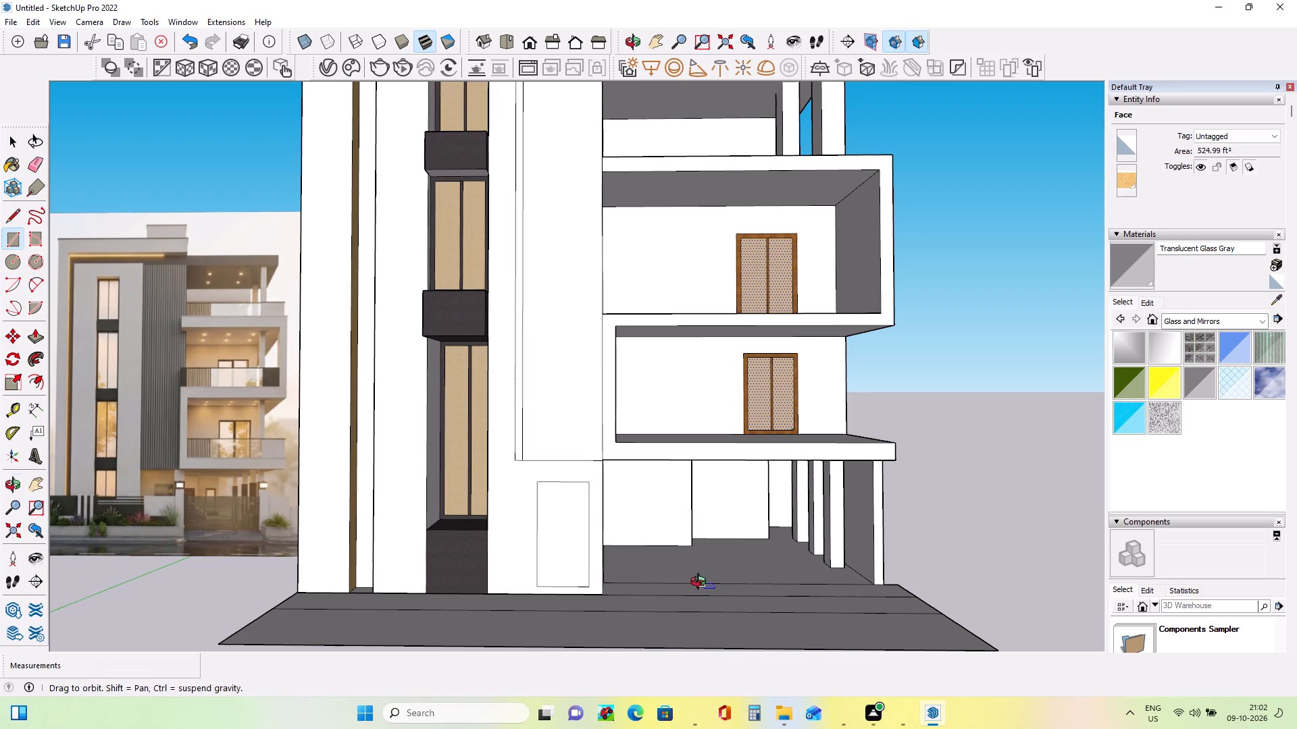
{"action": "middle_click_drag", "start_coordinate": [701, 583], "coordinate": [586, 599]}
{"action": "middle_click_drag", "start_coordinate": [642, 570], "coordinate": [736, 486]}
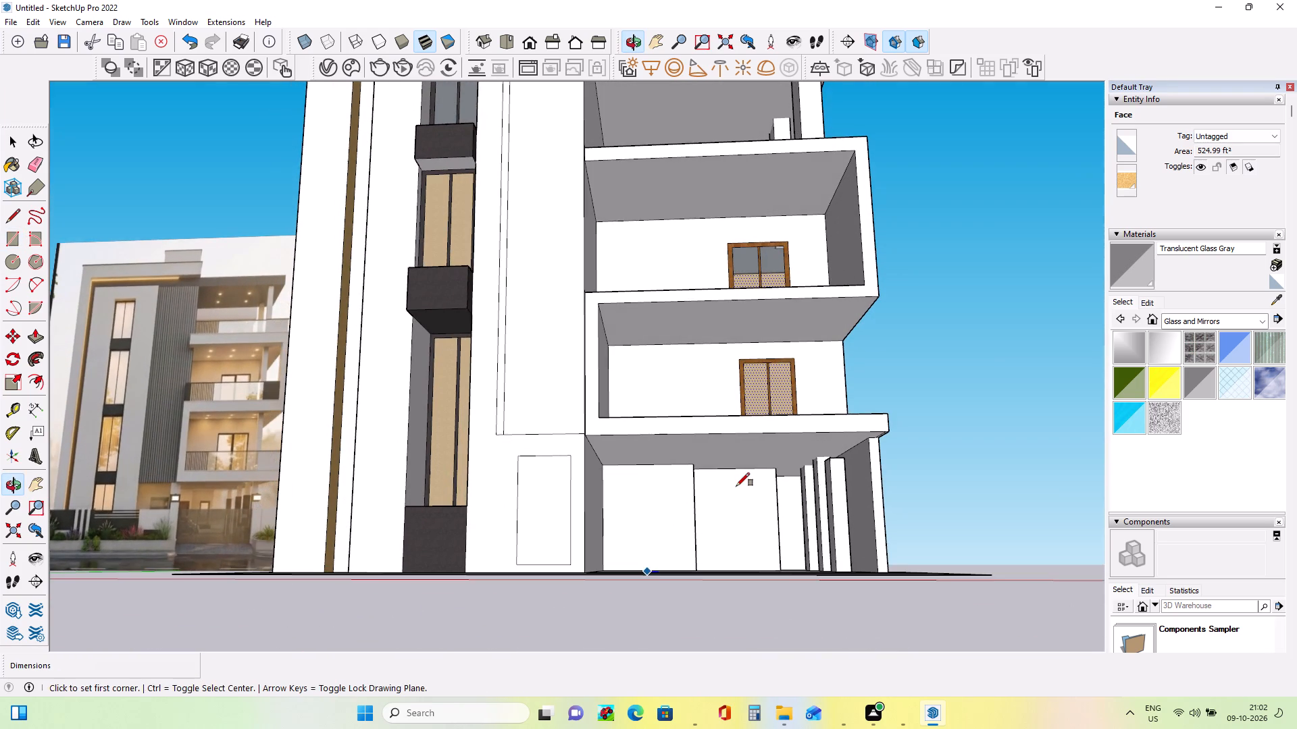
{"action": "scroll", "coordinate": [667, 461], "scroll_direction": "up", "scroll_amount": 4}
{"action": "middle_click_drag", "start_coordinate": [651, 528], "coordinate": [673, 559]}
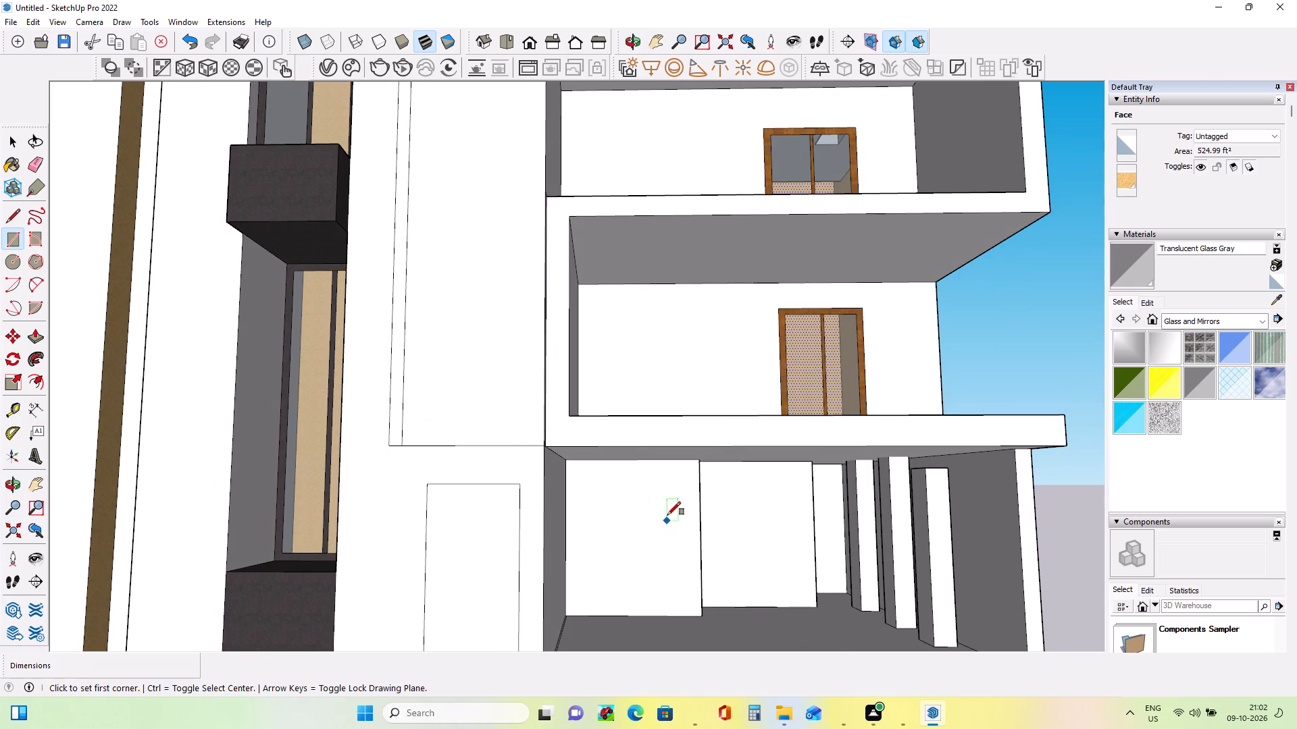
{"action": "left_click", "coordinate": [667, 485]}
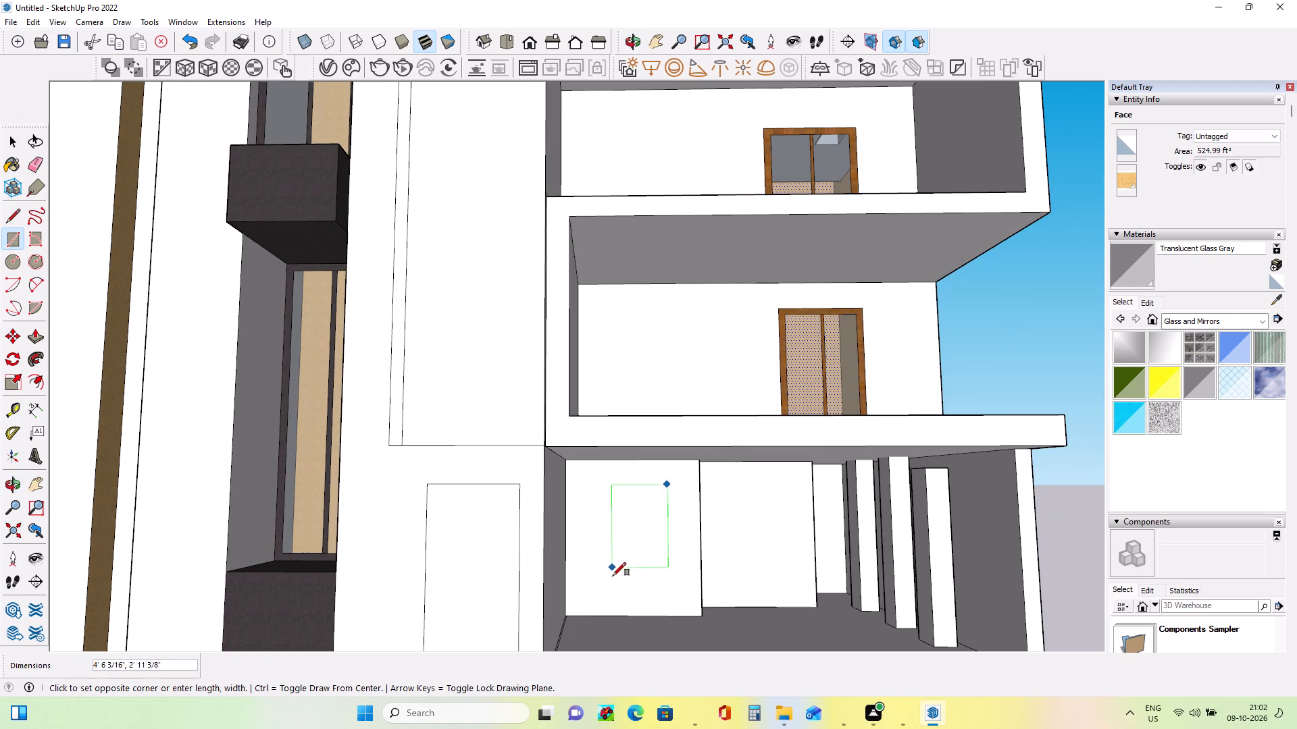
{"action": "left_click", "coordinate": [595, 618]}
Draw a window rectangle about 5' 1" by 2' 9" on the farther recessed wall of the ground-floor parking area, checking the reference image.
{"action": "middle_click_drag", "start_coordinate": [701, 595], "coordinate": [701, 607]}
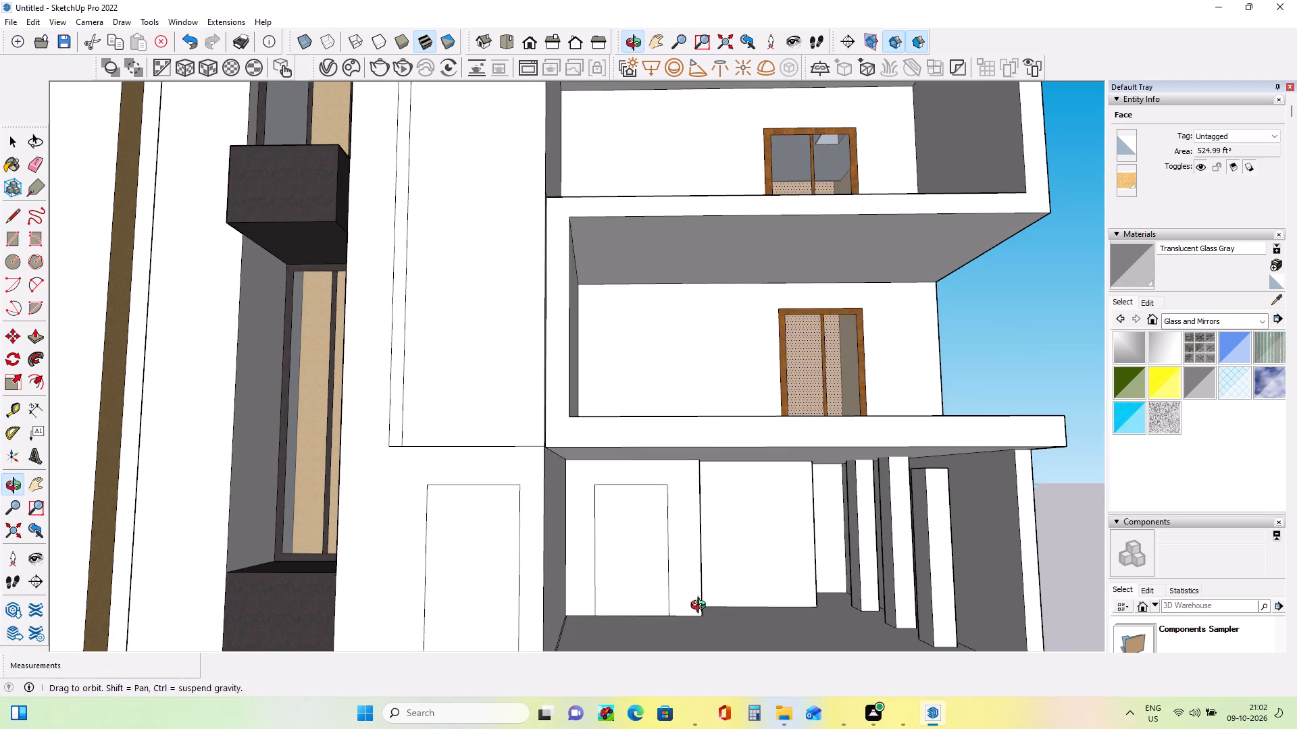
{"action": "middle_click_drag", "start_coordinate": [701, 607], "coordinate": [696, 616]}
{"action": "scroll", "coordinate": [693, 597], "scroll_direction": "down", "scroll_amount": 7}
{"action": "scroll", "coordinate": [313, 610], "scroll_direction": "up", "scroll_amount": 3}
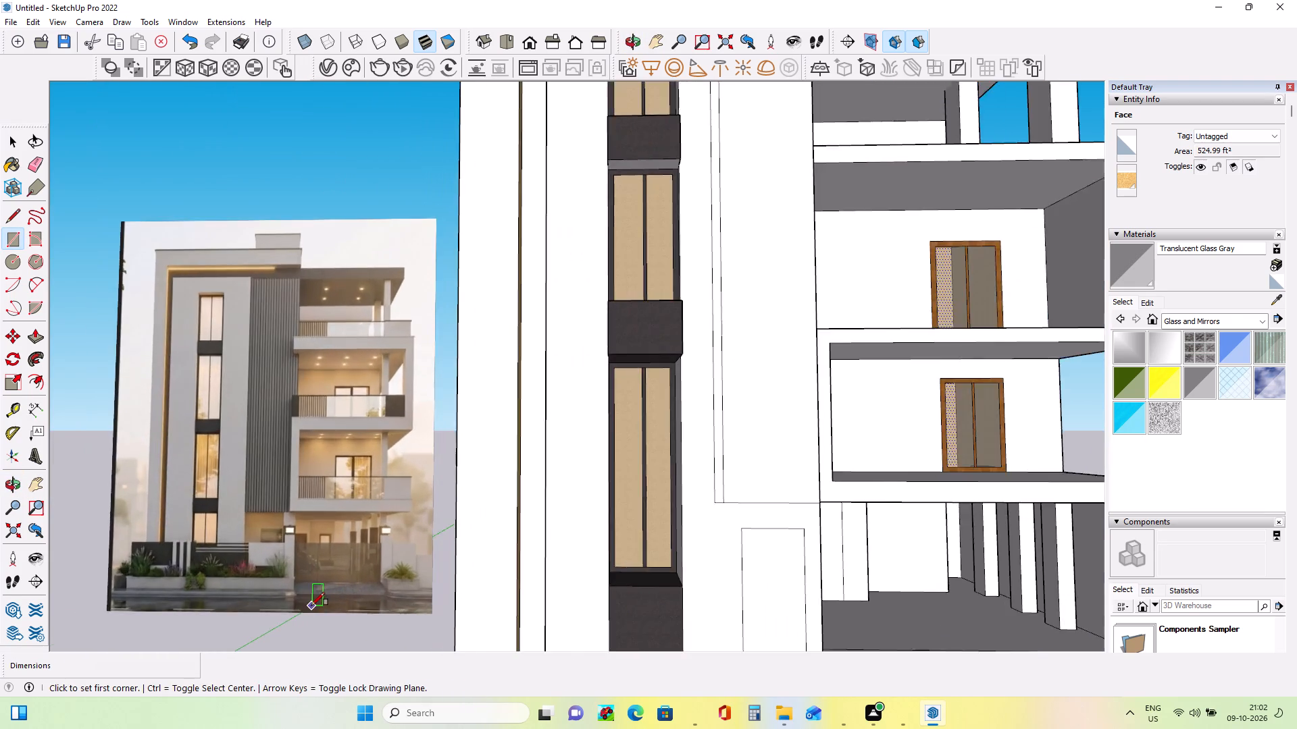
{"action": "scroll", "coordinate": [311, 605], "scroll_direction": "up", "scroll_amount": 10}
{"action": "scroll", "coordinate": [311, 603], "scroll_direction": "down", "scroll_amount": 7}
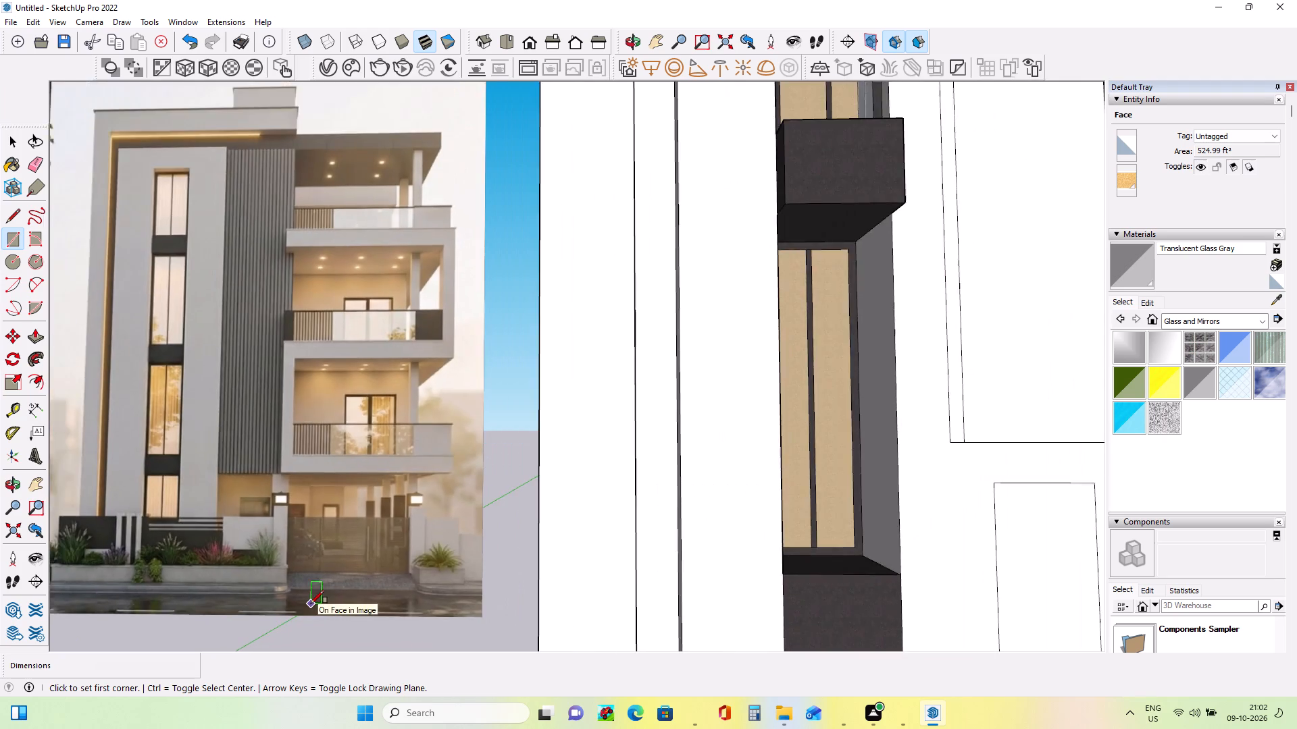
{"action": "scroll", "coordinate": [341, 589], "scroll_direction": "up", "scroll_amount": 6}
{"action": "scroll", "coordinate": [343, 587], "scroll_direction": "down", "scroll_amount": 1}
{"action": "scroll", "coordinate": [343, 587], "scroll_direction": "up", "scroll_amount": 3}
{"action": "scroll", "coordinate": [343, 587], "scroll_direction": "down", "scroll_amount": 3}
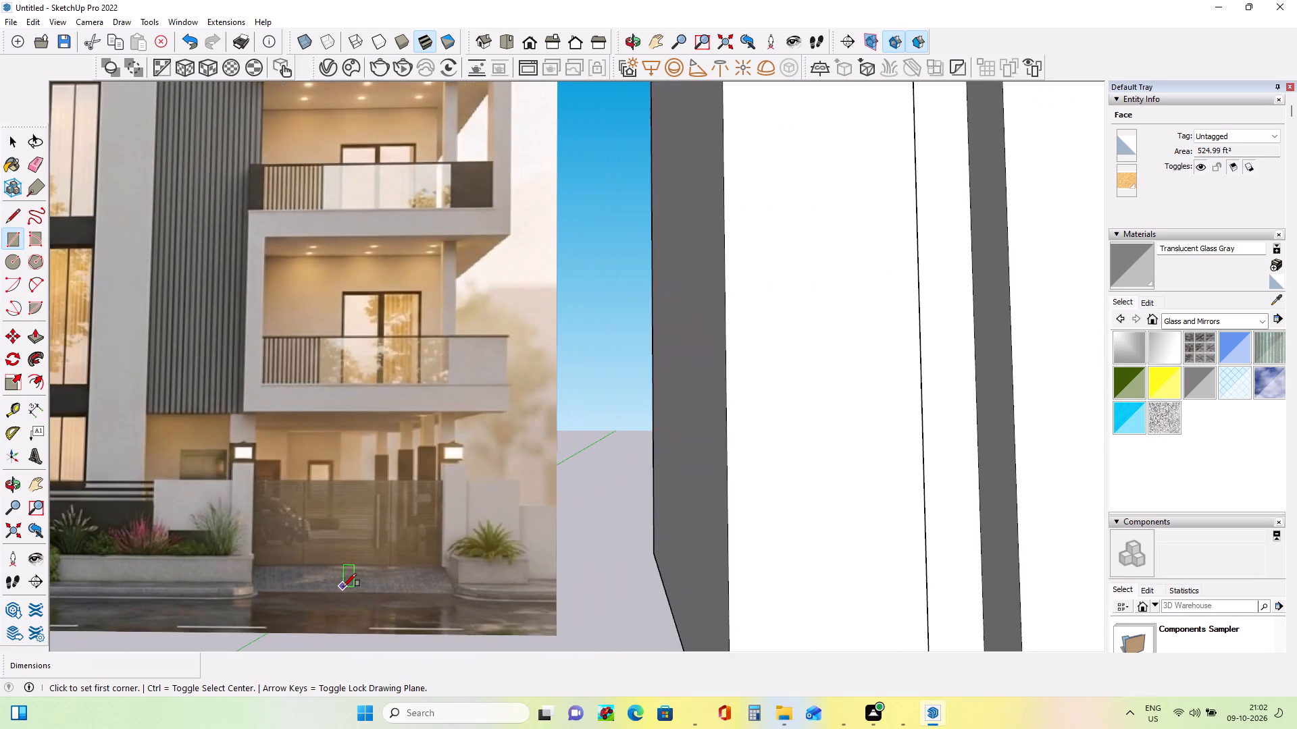
{"action": "scroll", "coordinate": [343, 587], "scroll_direction": "down", "scroll_amount": 17}
{"action": "scroll", "coordinate": [344, 587], "scroll_direction": "up", "scroll_amount": 1}
{"action": "scroll", "coordinate": [344, 587], "scroll_direction": "down", "scroll_amount": 1}
{"action": "scroll", "coordinate": [628, 565], "scroll_direction": "up", "scroll_amount": 1}
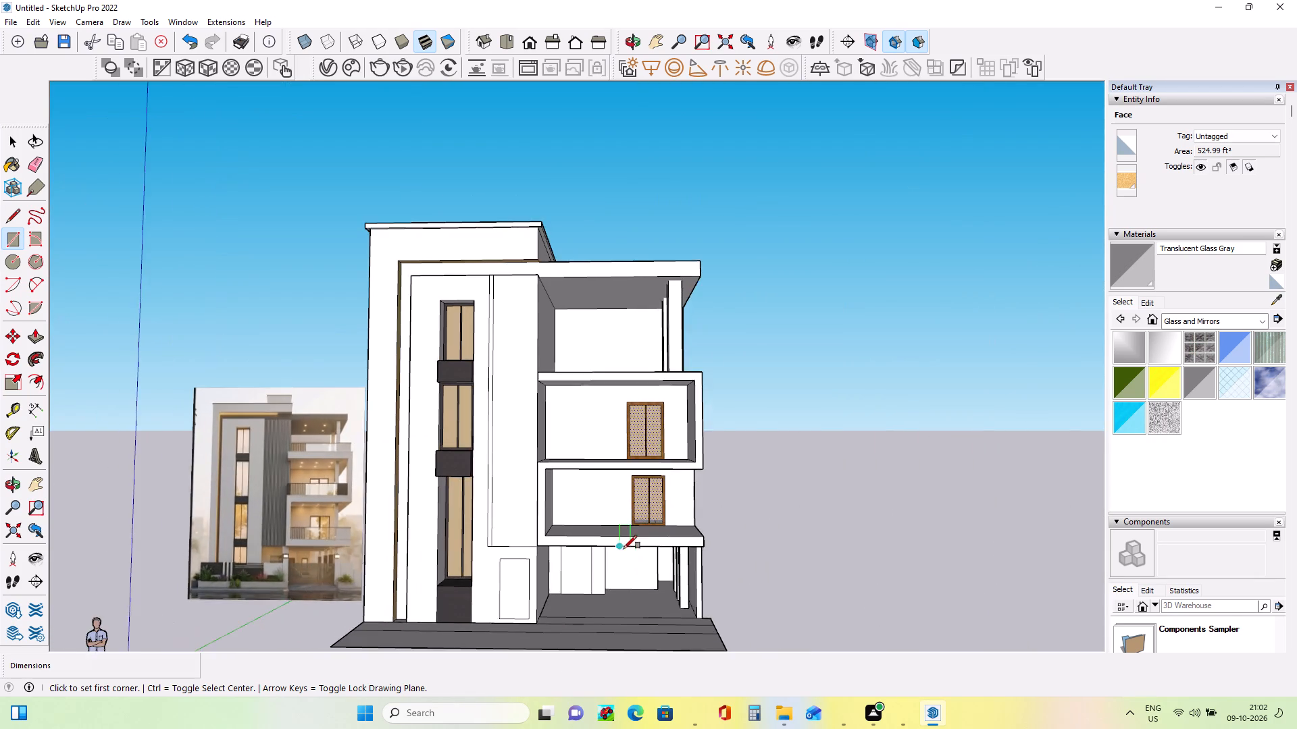
{"action": "scroll", "coordinate": [626, 566], "scroll_direction": "up", "scroll_amount": 4}
{"action": "middle_click_drag", "start_coordinate": [585, 528], "coordinate": [592, 496]}
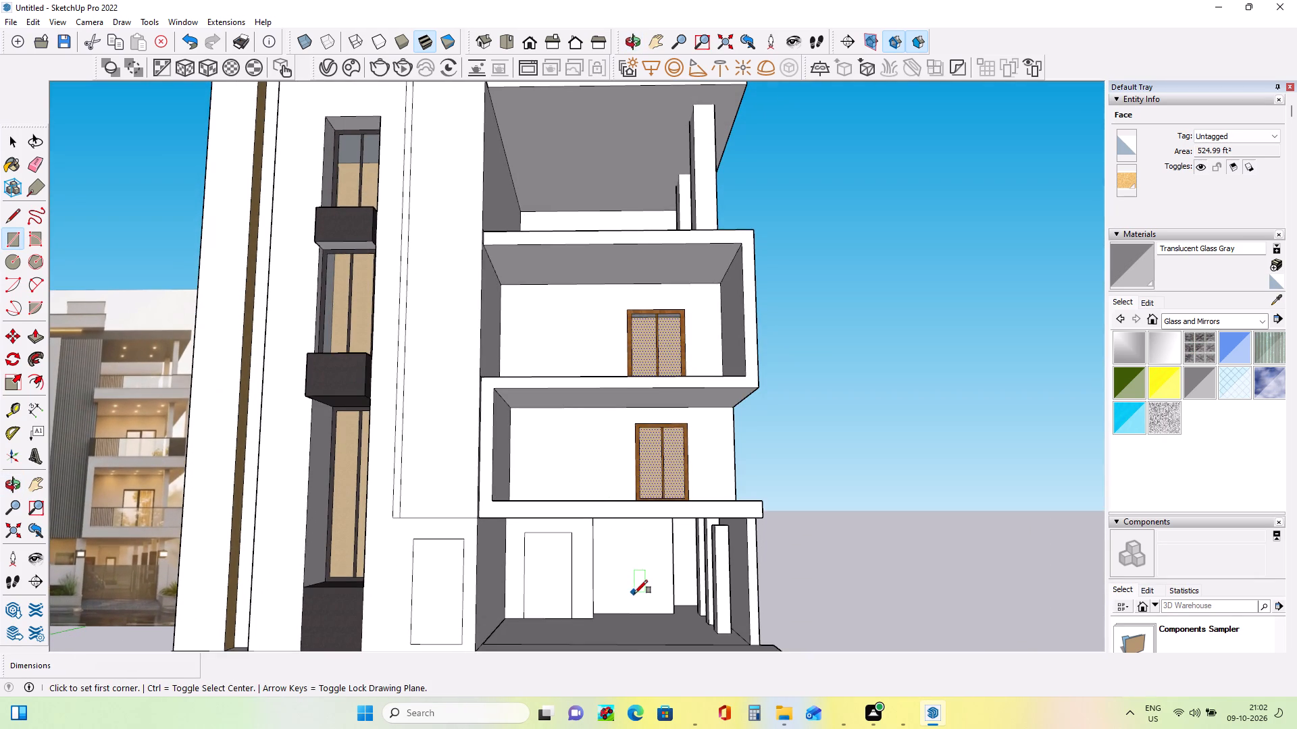
{"action": "left_click", "coordinate": [621, 594]}
{"action": "left_click", "coordinate": [653, 533]}
{"action": "scroll", "coordinate": [703, 637], "scroll_direction": "down", "scroll_amount": 1}
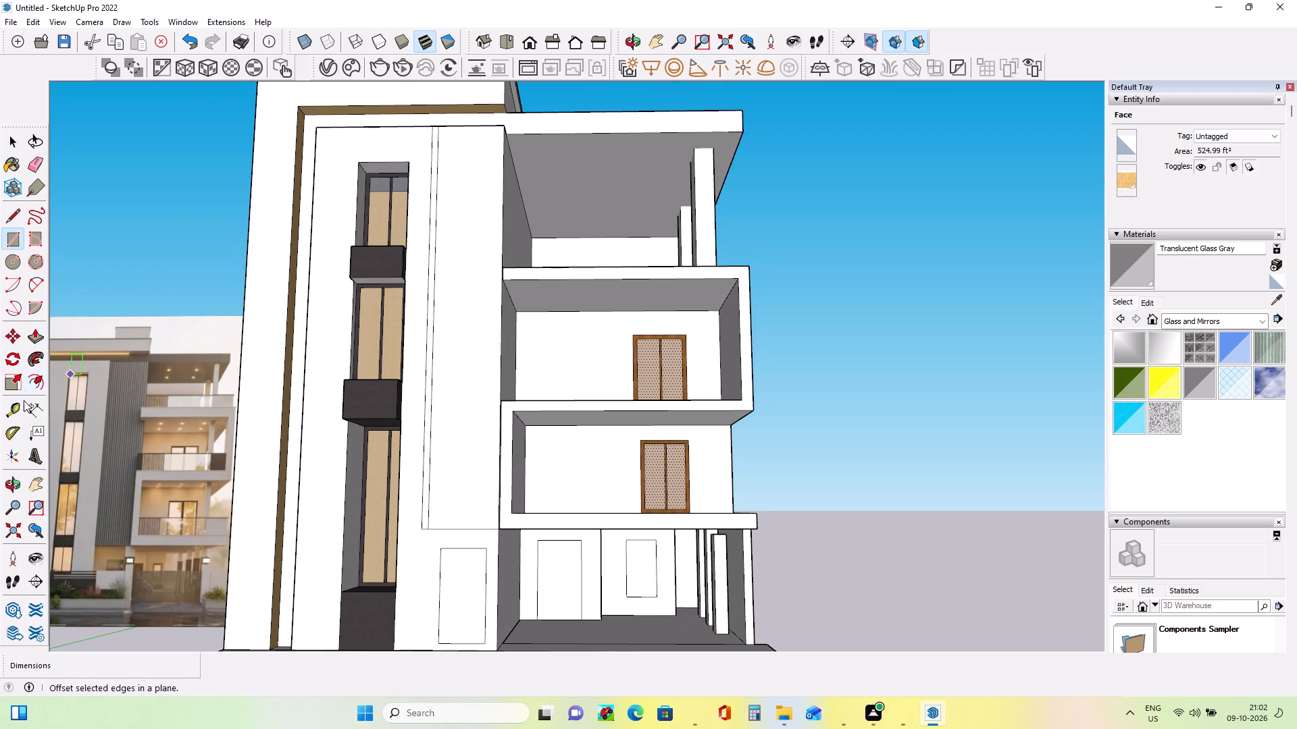
Offset the window rectangle on the farther recessed ground-floor wall inward by about 3" to form a frame.
{"action": "left_click", "coordinate": [36, 372]}
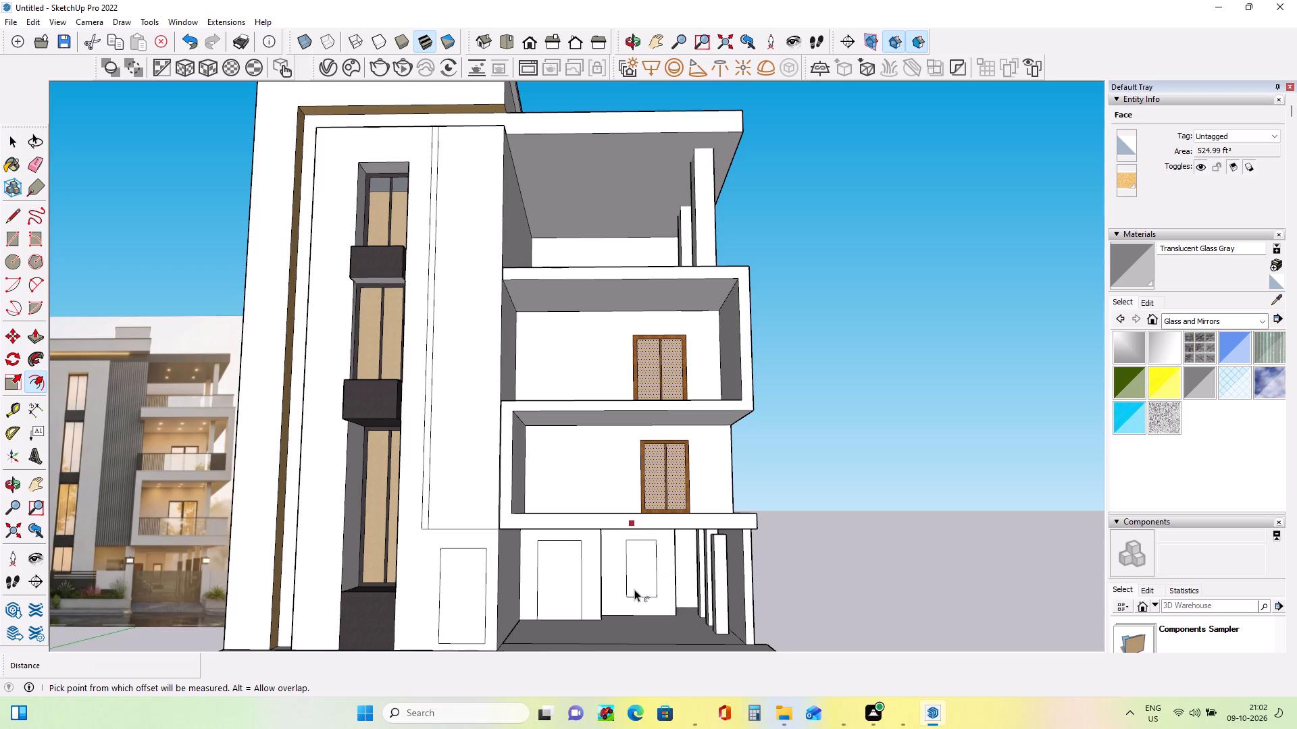
{"action": "middle_click_drag", "start_coordinate": [641, 559], "coordinate": [641, 578]}
{"action": "middle_click_drag", "start_coordinate": [646, 593], "coordinate": [636, 520]}
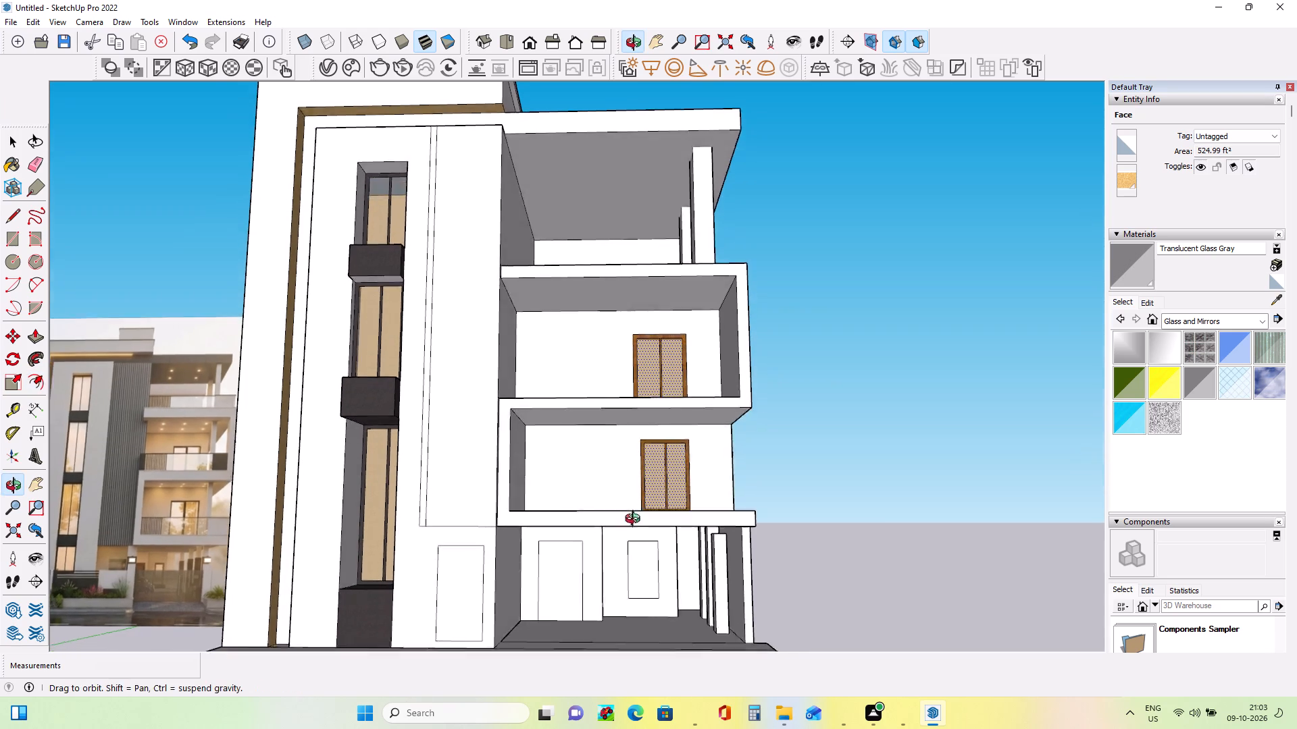
{"action": "middle_click_drag", "start_coordinate": [636, 520], "coordinate": [636, 499]}
{"action": "middle_click_drag", "start_coordinate": [648, 569], "coordinate": [651, 659]}
{"action": "scroll", "coordinate": [646, 553], "scroll_direction": "up", "scroll_amount": 5}
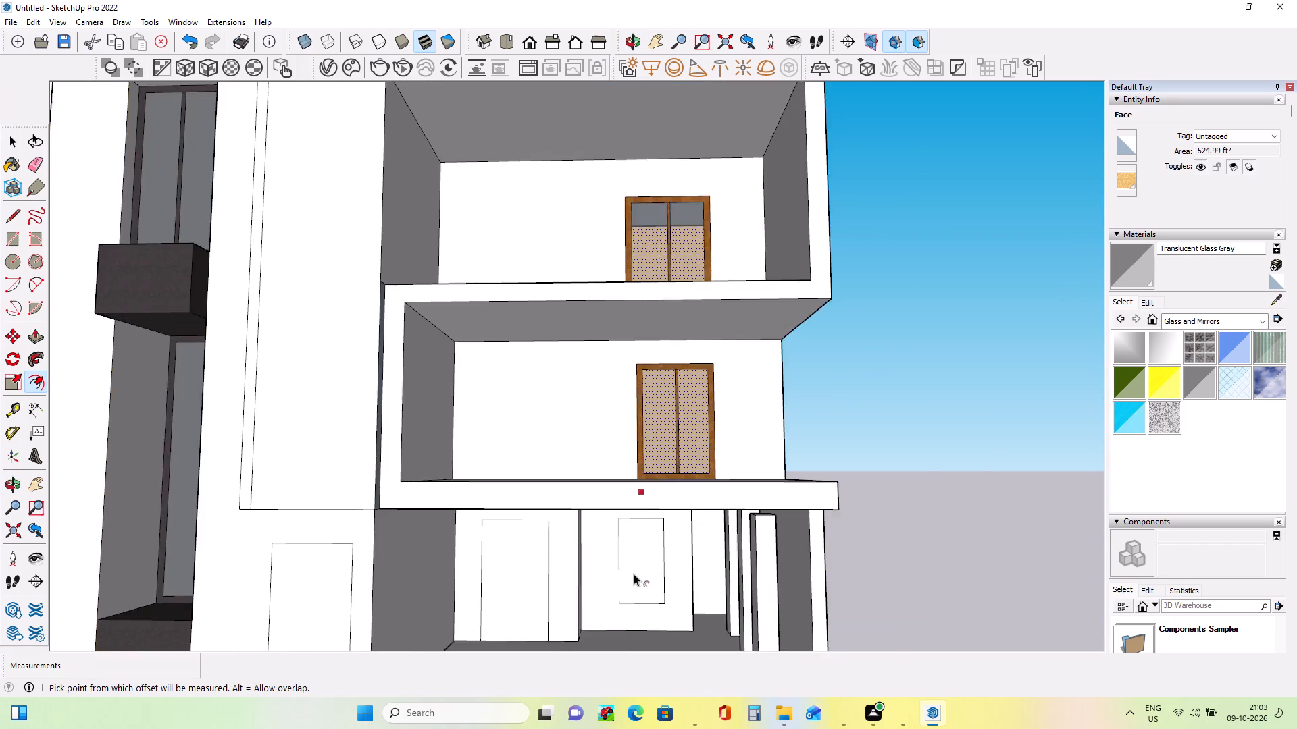
{"action": "scroll", "coordinate": [634, 574], "scroll_direction": "up", "scroll_amount": 2}
{"action": "left_click", "coordinate": [614, 557]}
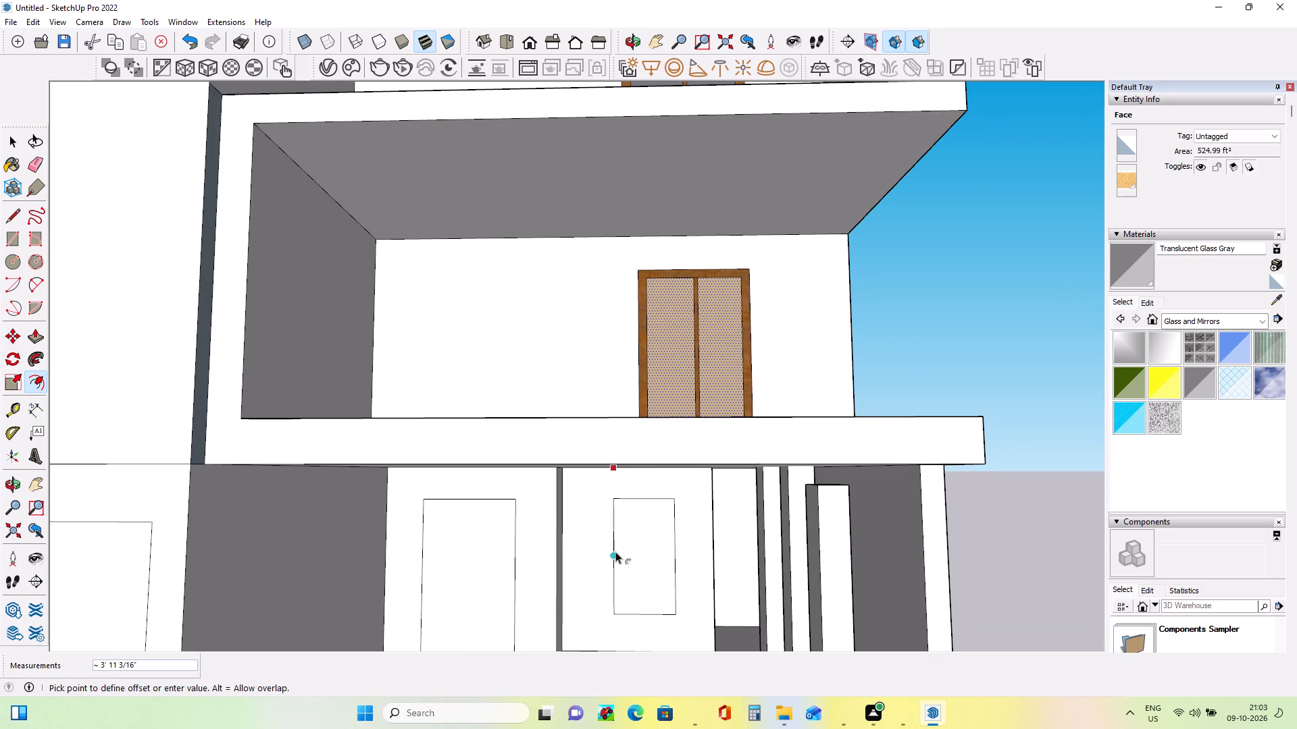
{"action": "left_click", "coordinate": [615, 551]}
{"action": "key", "text": "Escape"}
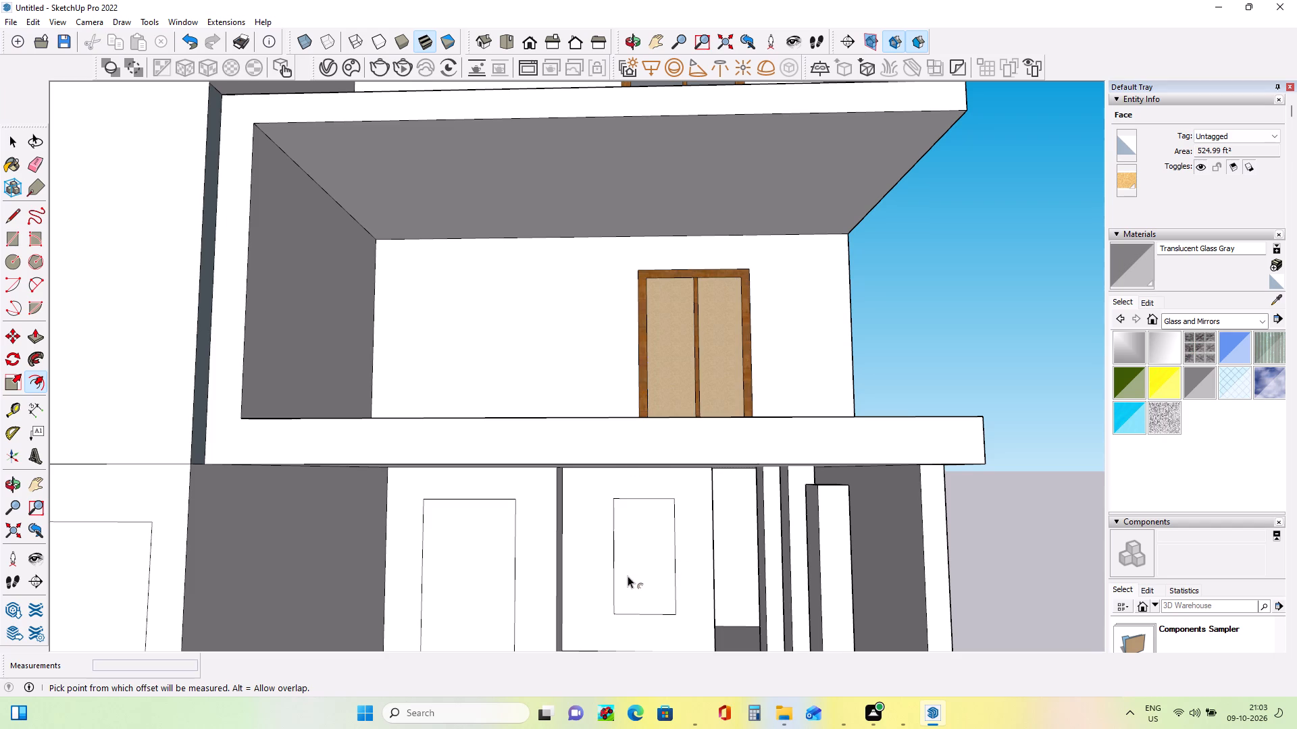
{"action": "left_click", "coordinate": [653, 559]}
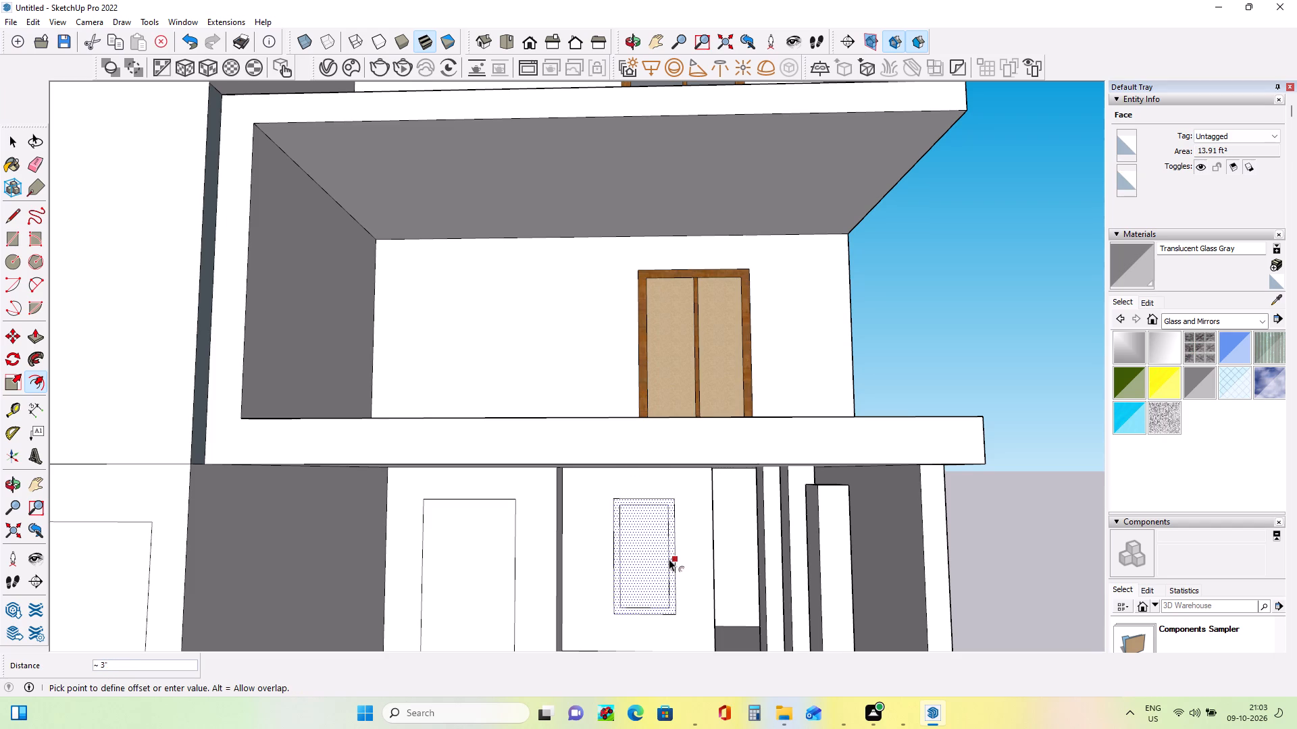
{"action": "left_click", "coordinate": [671, 560]}
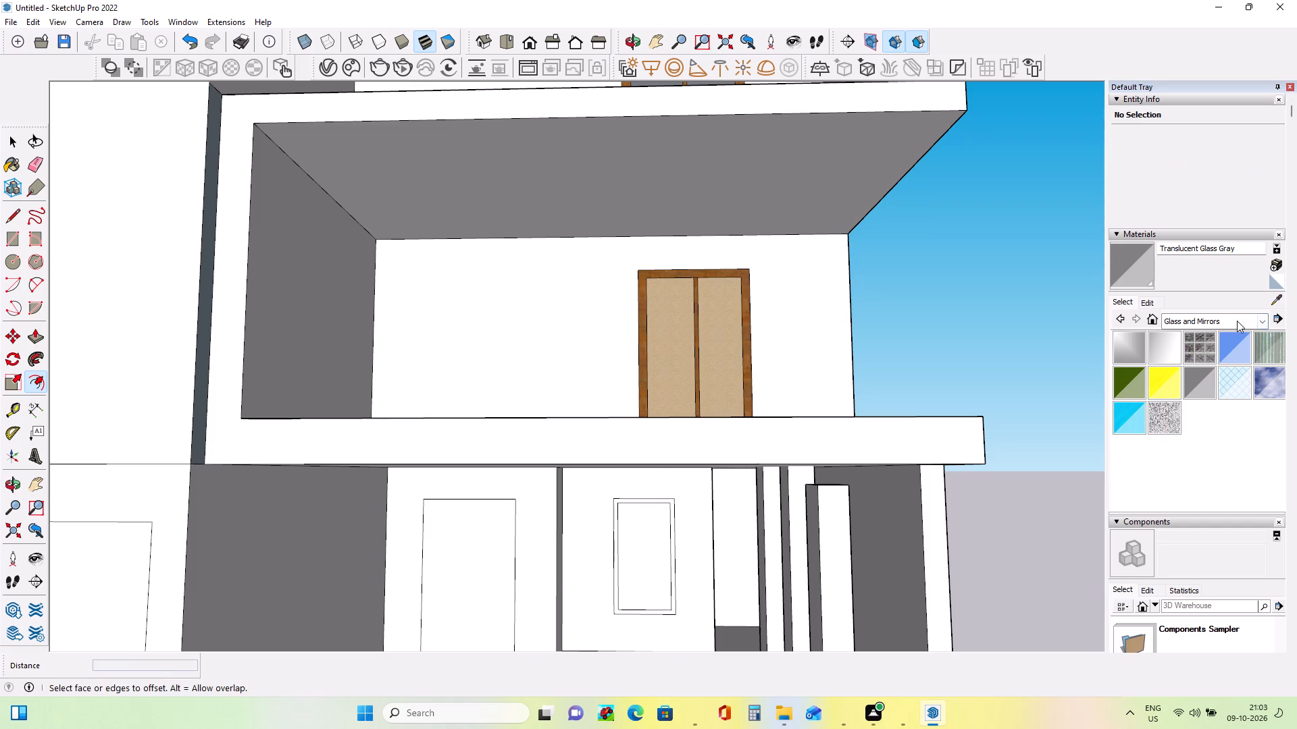
Paint the ground-floor window's frame with Wood Floor Parquet from the Wood materials.
{"action": "left_click", "coordinate": [1237, 321]}
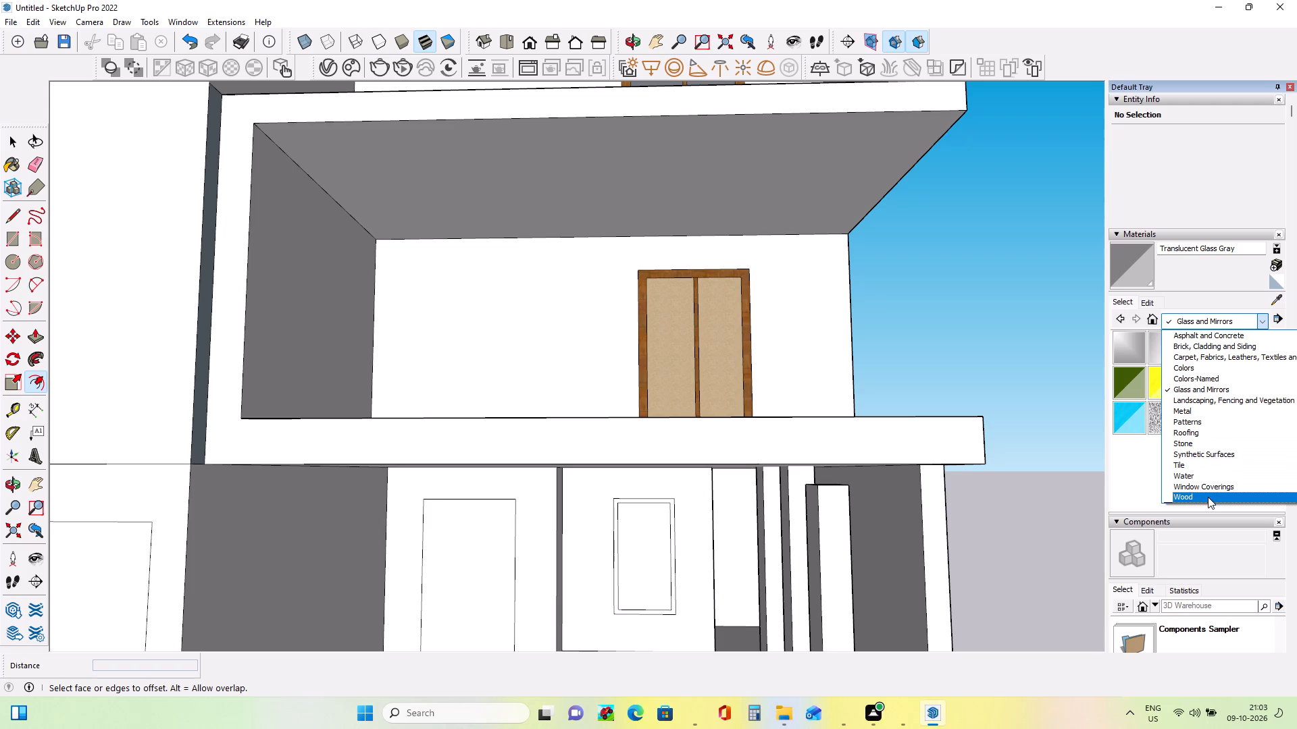
{"action": "left_click", "coordinate": [1208, 497]}
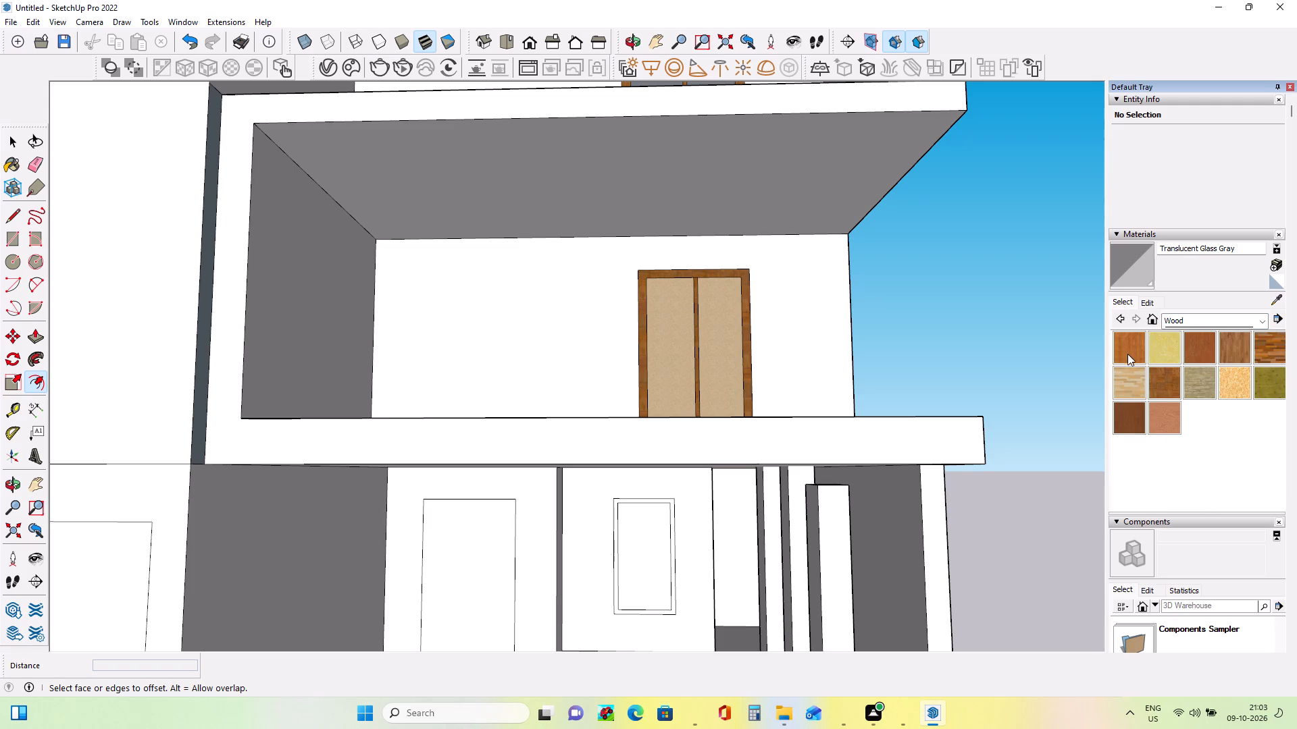
{"action": "left_click", "coordinate": [1158, 381]}
{"action": "scroll", "coordinate": [742, 570], "scroll_direction": "up", "scroll_amount": 3}
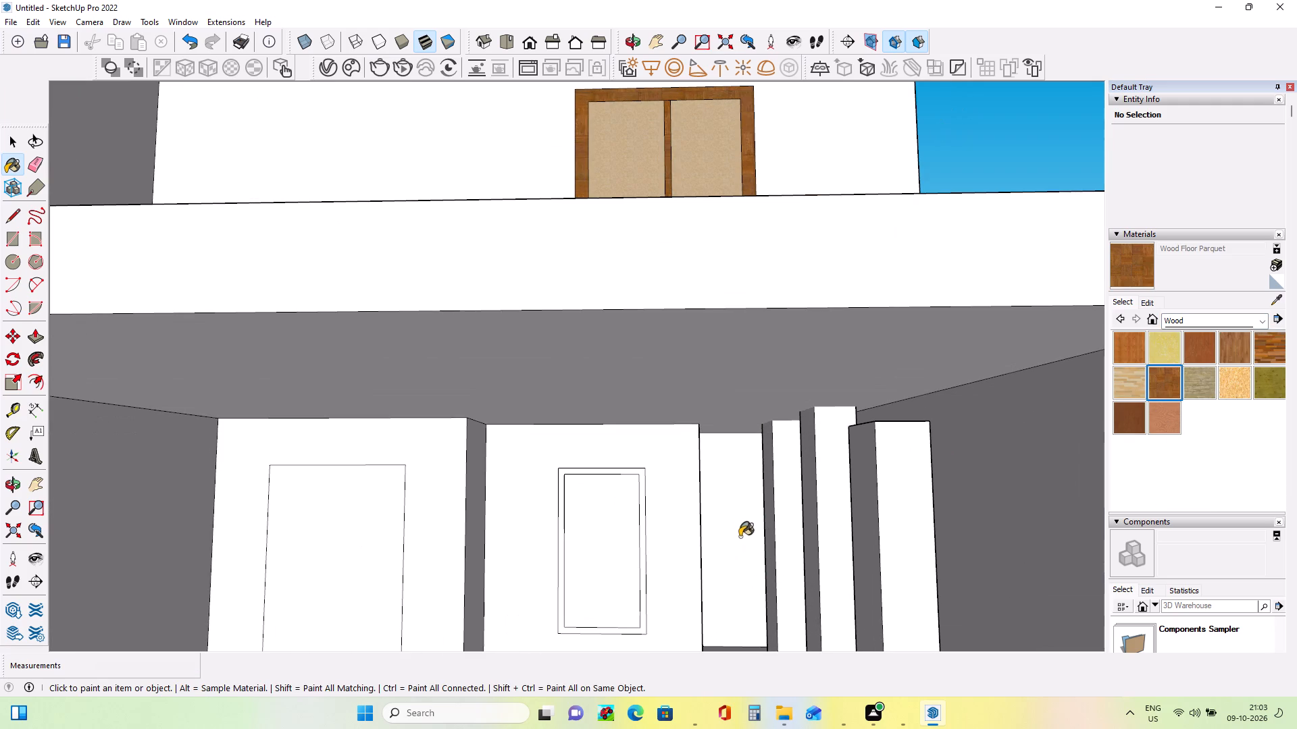
{"action": "left_click", "coordinate": [642, 536]}
Paint the ground-floor window's inner pane with Translucent Glass Gray from the Glass and Mirrors materials.
{"action": "scroll", "coordinate": [682, 526], "scroll_direction": "down", "scroll_amount": 3}
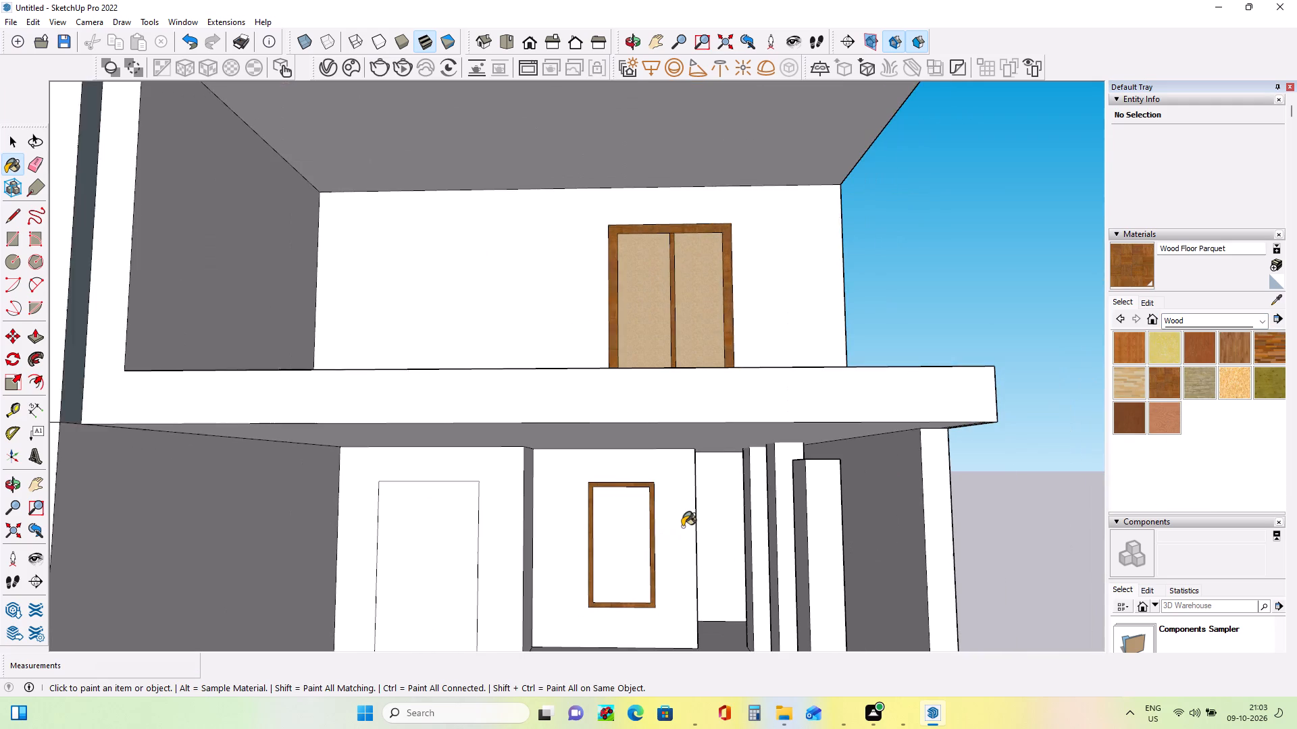
{"action": "scroll", "coordinate": [682, 526], "scroll_direction": "down", "scroll_amount": 2}
{"action": "scroll", "coordinate": [646, 571], "scroll_direction": "down", "scroll_amount": 3}
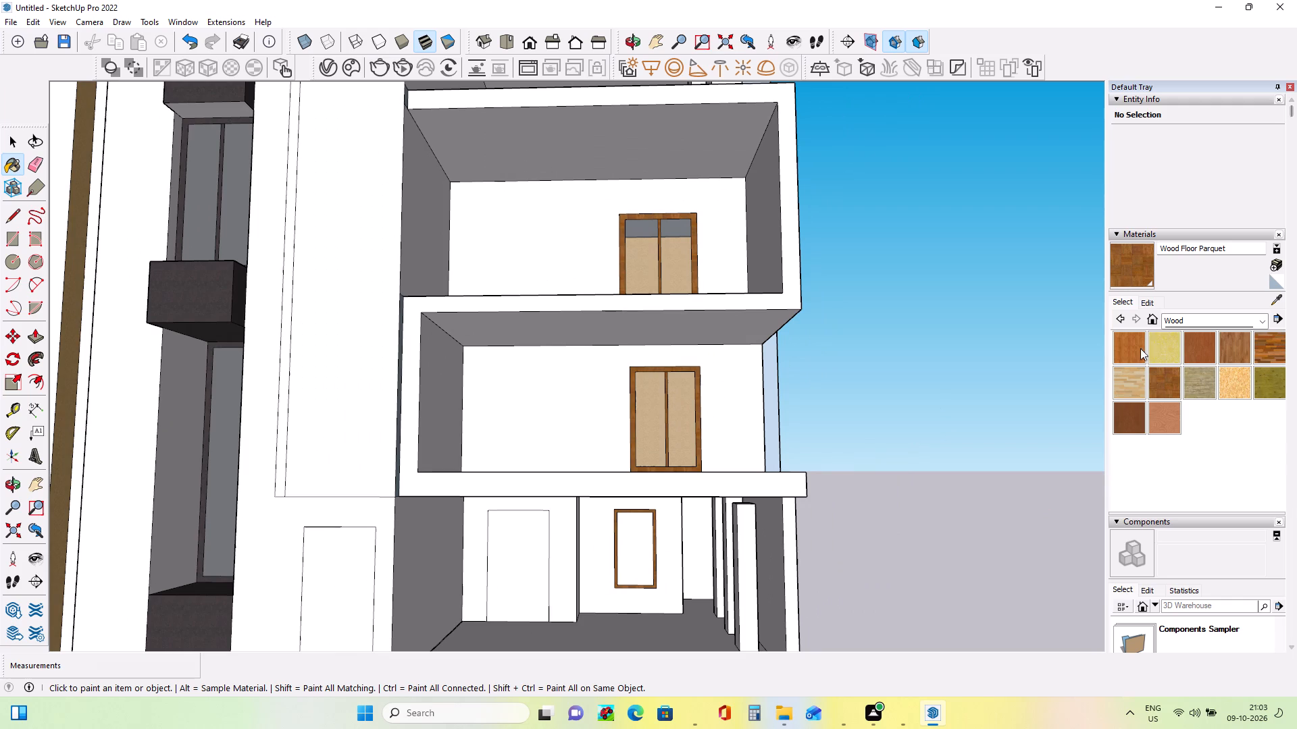
{"action": "scroll", "coordinate": [1124, 454], "scroll_direction": "down", "scroll_amount": 3}
{"action": "scroll", "coordinate": [641, 553], "scroll_direction": "down", "scroll_amount": 3}
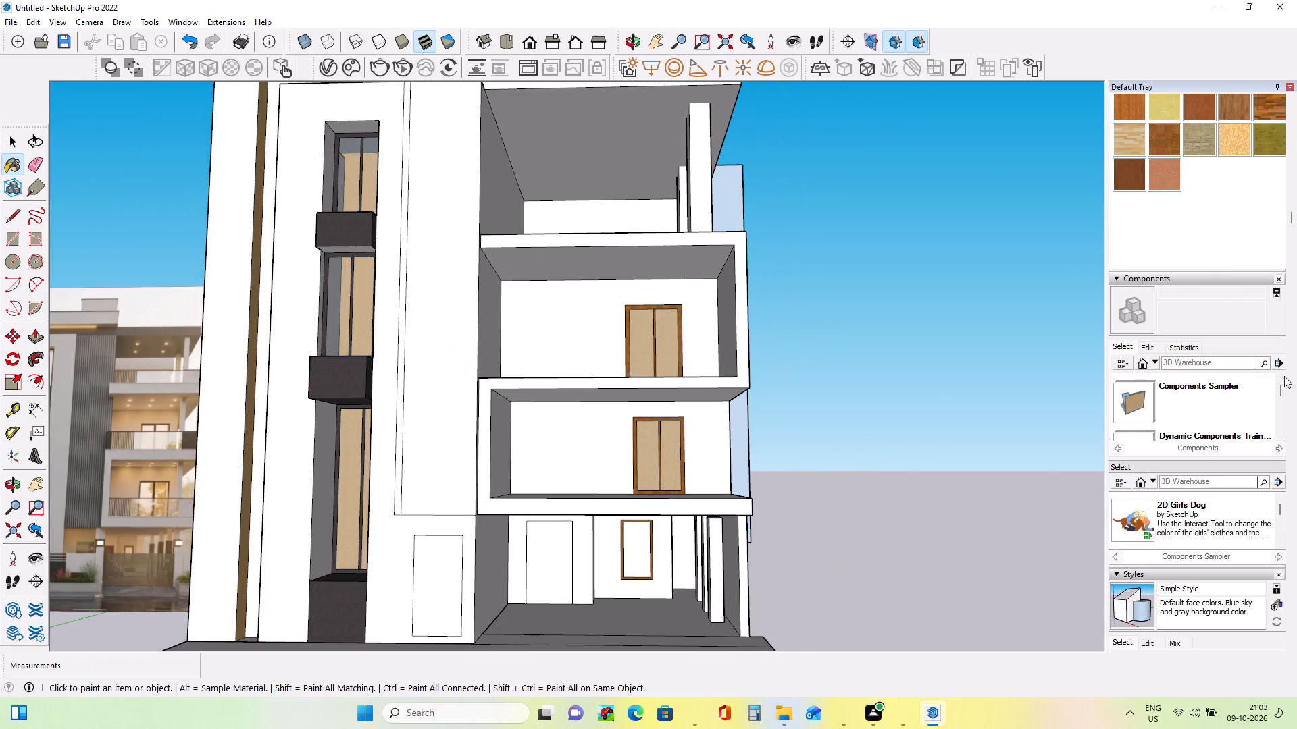
{"action": "scroll", "coordinate": [1200, 273], "scroll_direction": "up", "scroll_amount": 3}
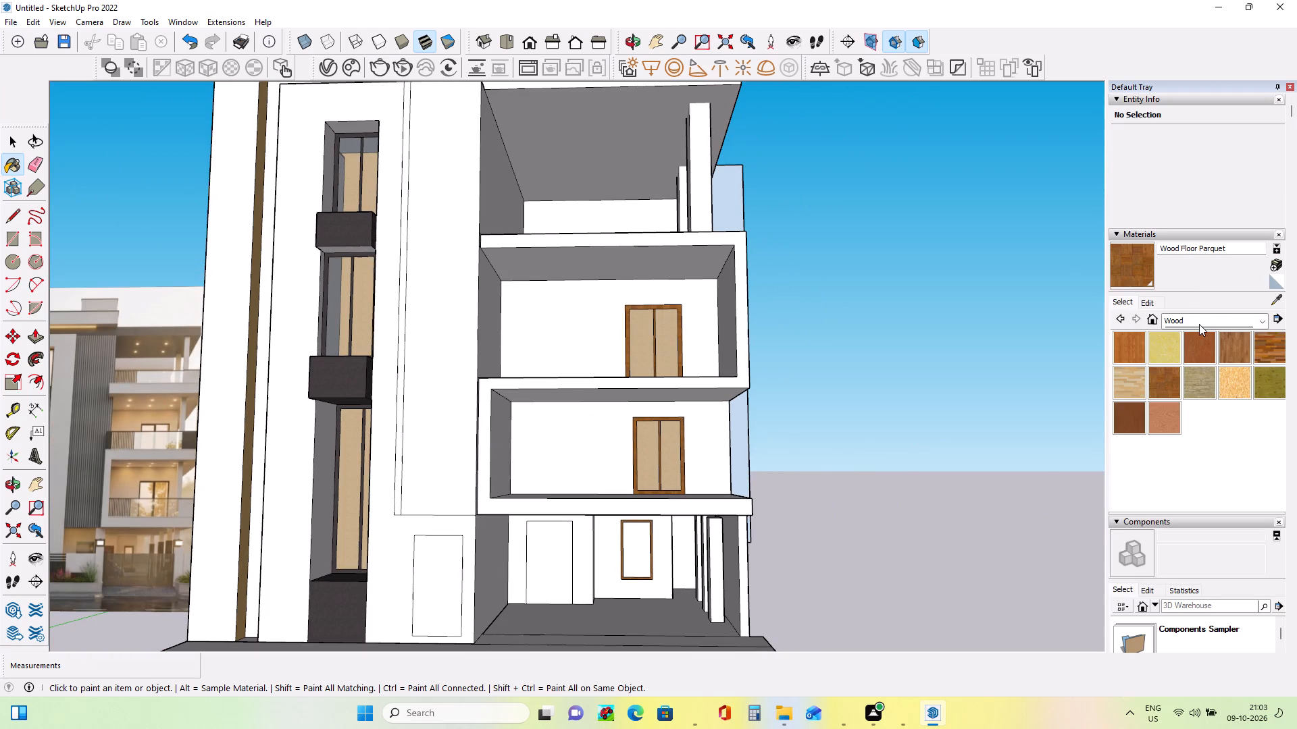
{"action": "left_click", "coordinate": [1199, 324]}
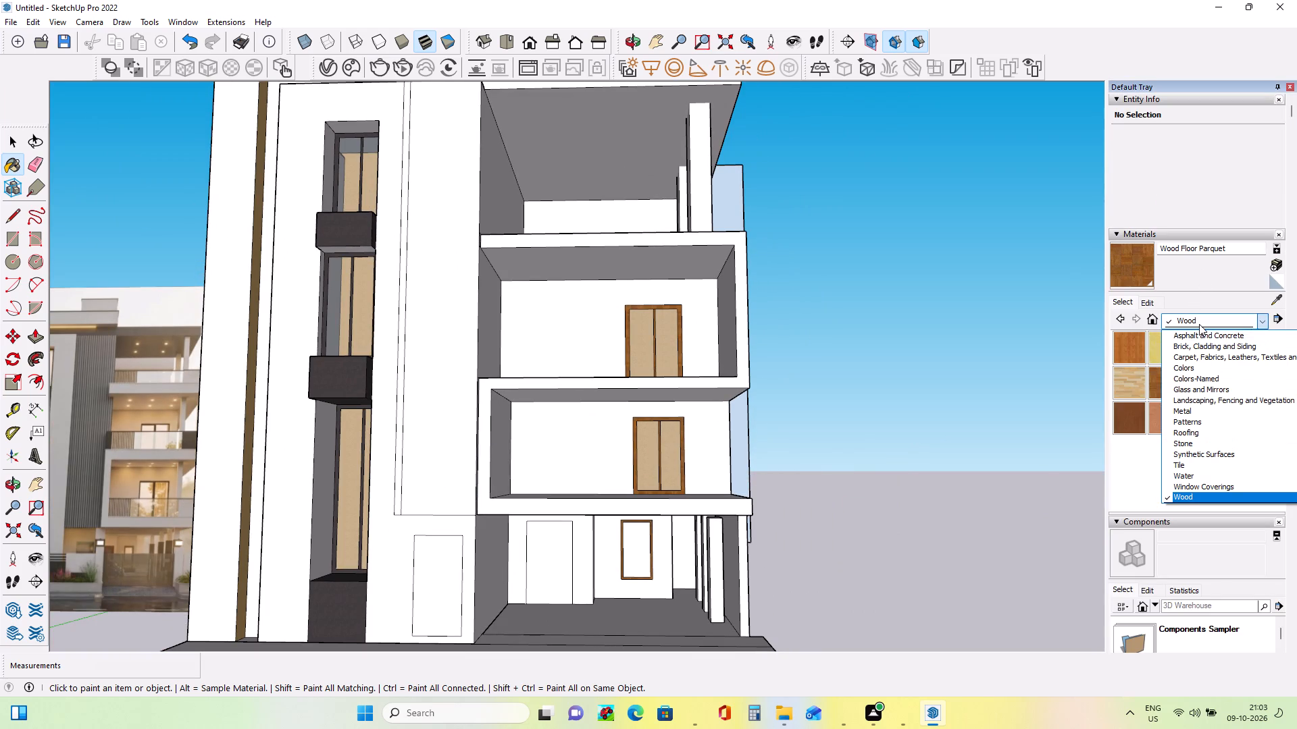
{"action": "left_click", "coordinate": [1218, 386]}
{"action": "left_click", "coordinate": [1198, 383]}
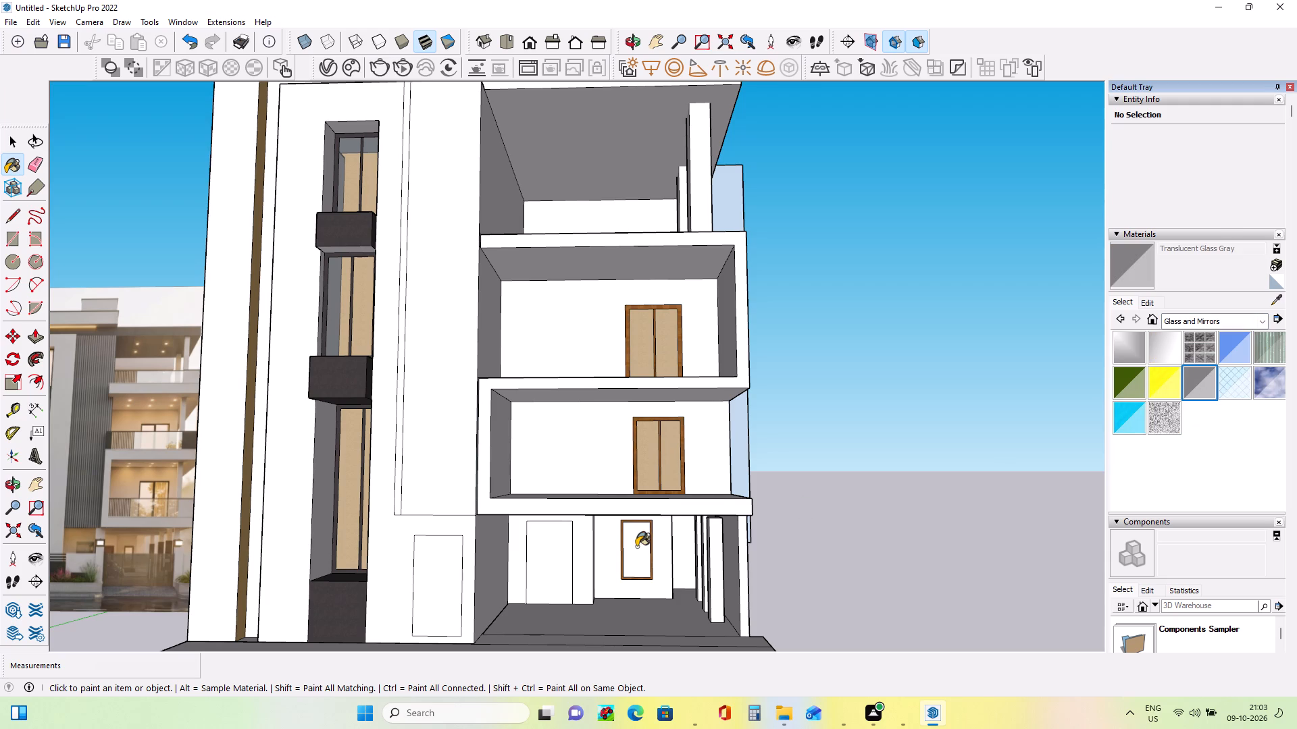
{"action": "left_click", "coordinate": [636, 547]}
Examine the whole front facade and ground-floor parking area from several angles alongside the reference image.
{"action": "middle_click_drag", "start_coordinate": [894, 530], "coordinate": [918, 558]}
{"action": "middle_click", "coordinate": [918, 558]}
{"action": "scroll", "coordinate": [712, 558], "scroll_direction": "down", "scroll_amount": 3}
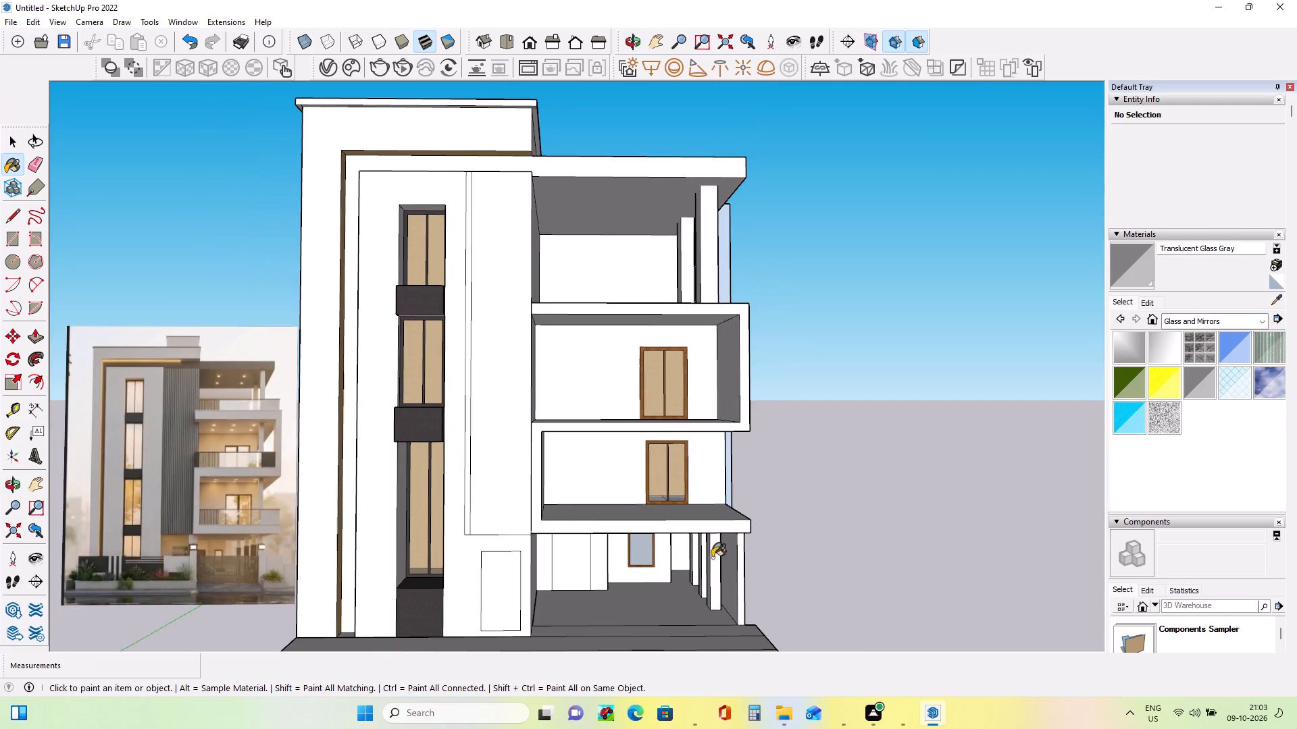
{"action": "middle_click_drag", "start_coordinate": [735, 582], "coordinate": [669, 543]}
{"action": "middle_click_drag", "start_coordinate": [698, 563], "coordinate": [740, 655]}
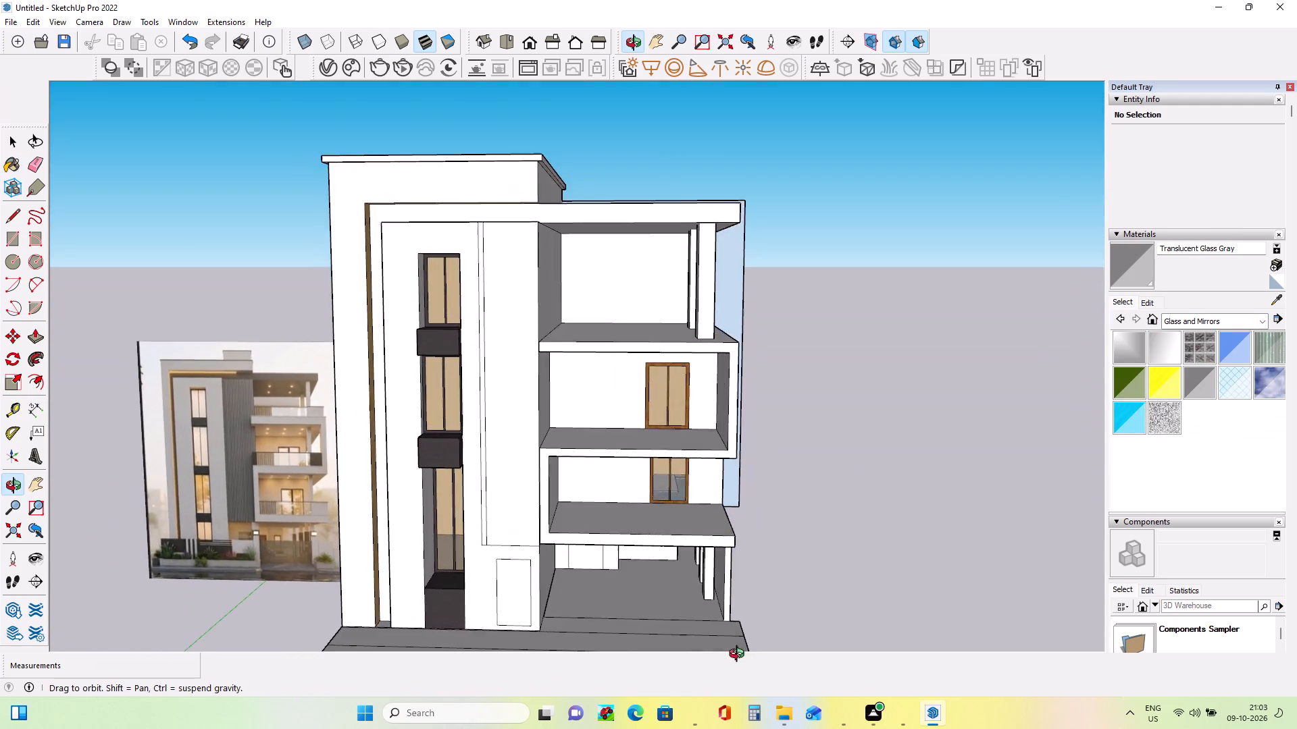
{"action": "middle_click_drag", "start_coordinate": [740, 655], "coordinate": [699, 615]}
{"action": "middle_click_drag", "start_coordinate": [655, 556], "coordinate": [717, 580]}
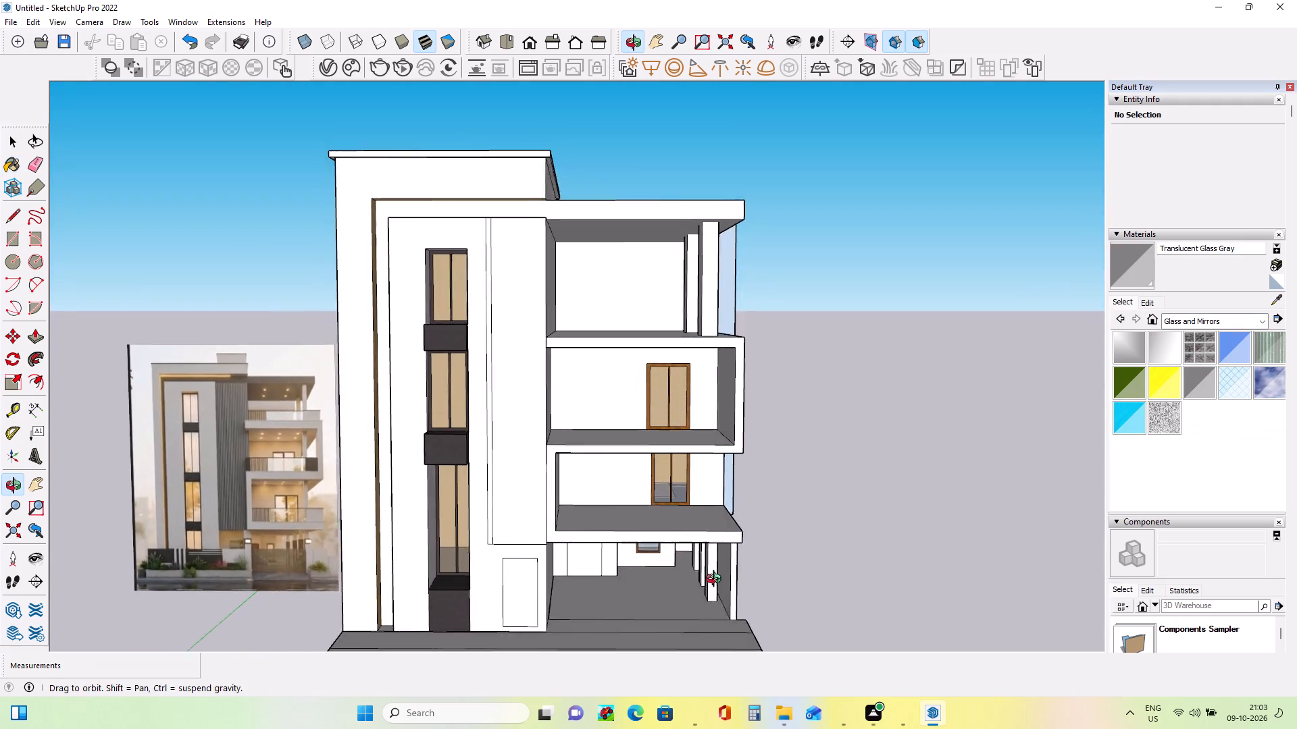
{"action": "middle_click_drag", "start_coordinate": [717, 580], "coordinate": [672, 513]}
{"action": "scroll", "coordinate": [800, 522], "scroll_direction": "down", "scroll_amount": 2}
{"action": "middle_click_drag", "start_coordinate": [805, 542], "coordinate": [815, 571]}
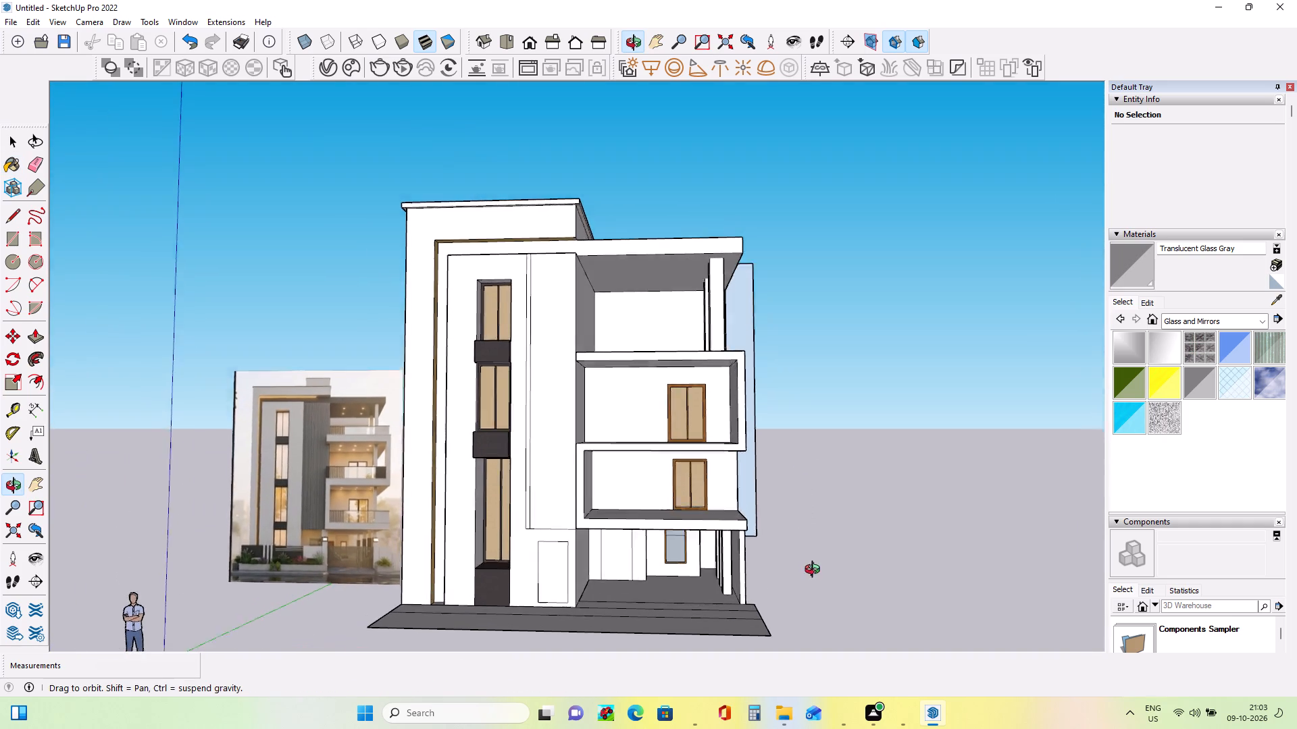
{"action": "middle_click_drag", "start_coordinate": [815, 571], "coordinate": [815, 545]}
{"action": "middle_click_drag", "start_coordinate": [510, 535], "coordinate": [519, 538]}
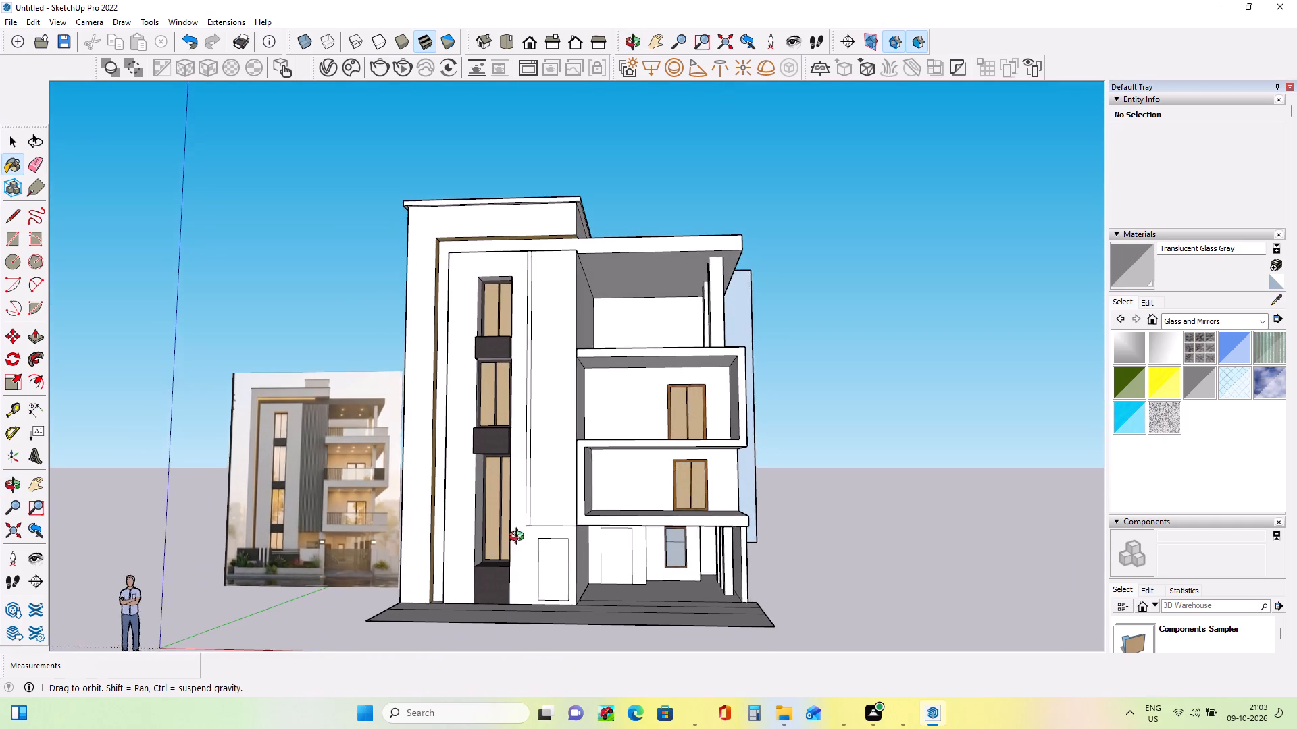
{"action": "middle_click_drag", "start_coordinate": [519, 538], "coordinate": [553, 556]}
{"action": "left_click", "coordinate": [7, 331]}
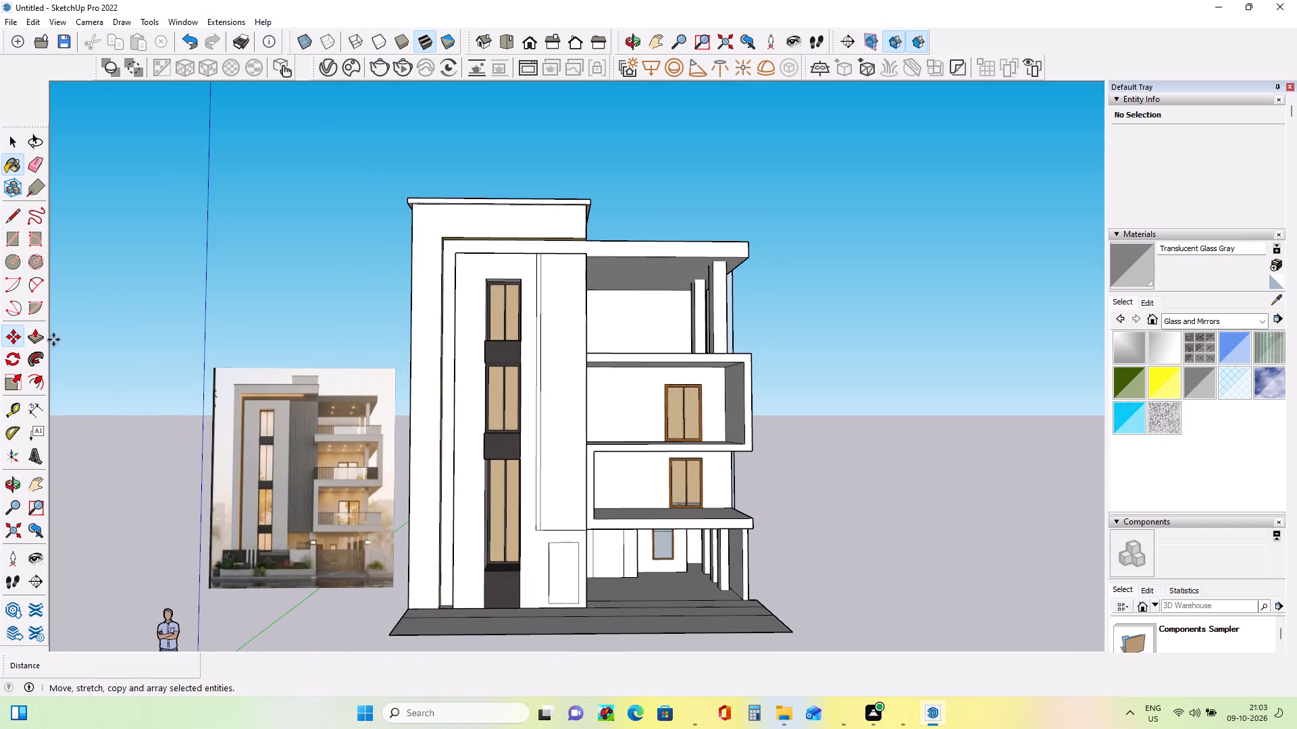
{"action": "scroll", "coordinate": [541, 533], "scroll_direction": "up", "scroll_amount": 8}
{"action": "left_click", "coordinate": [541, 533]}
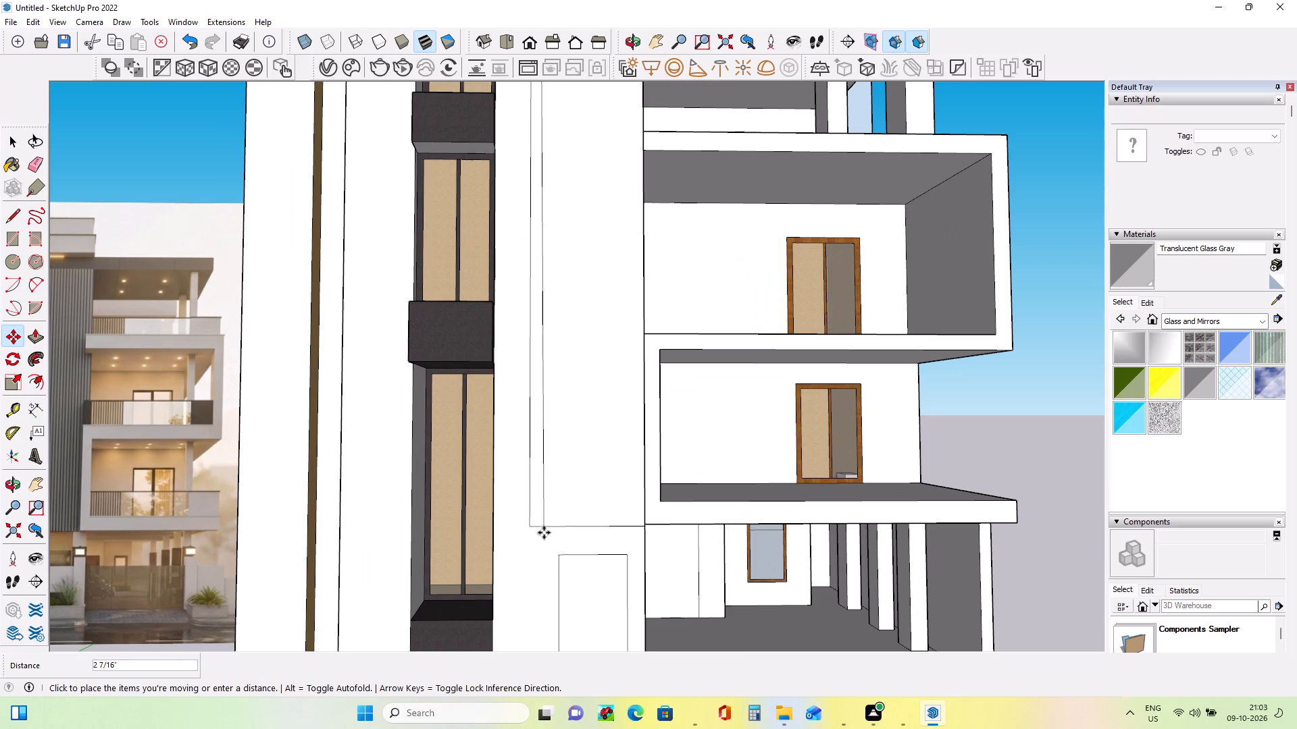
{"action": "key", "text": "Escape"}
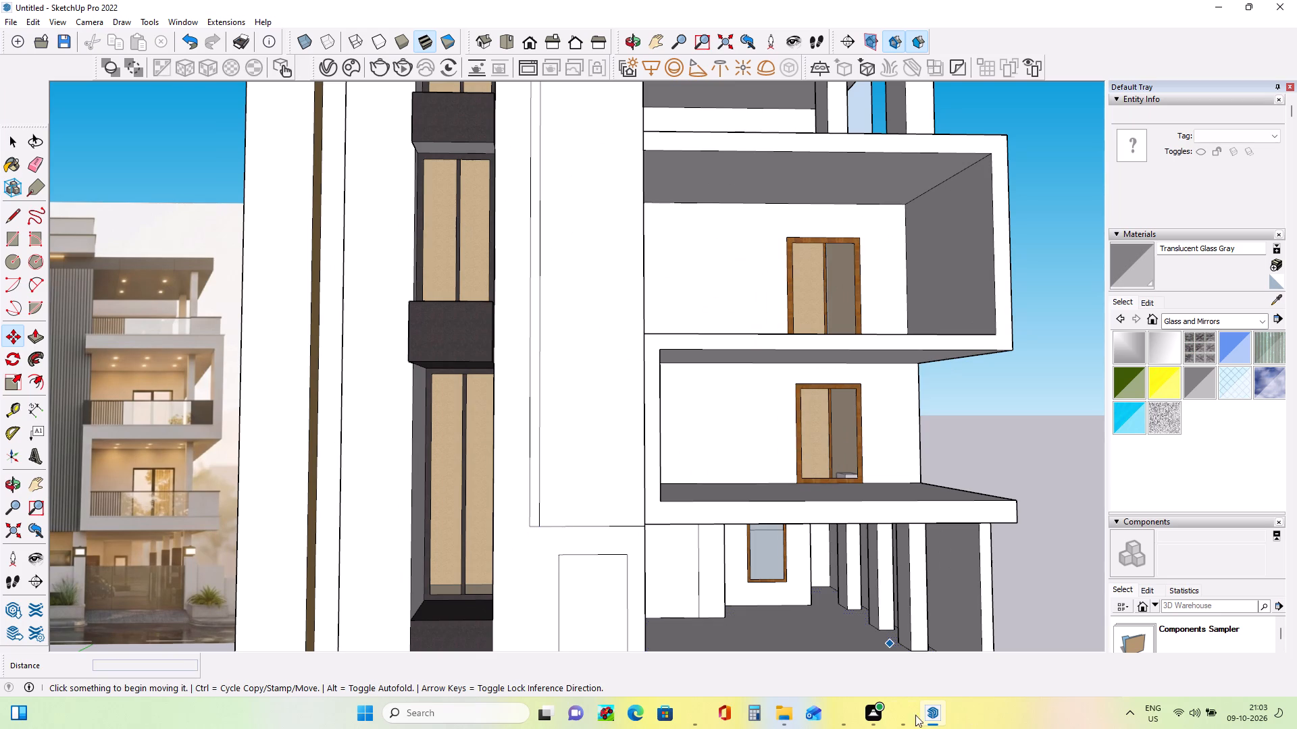
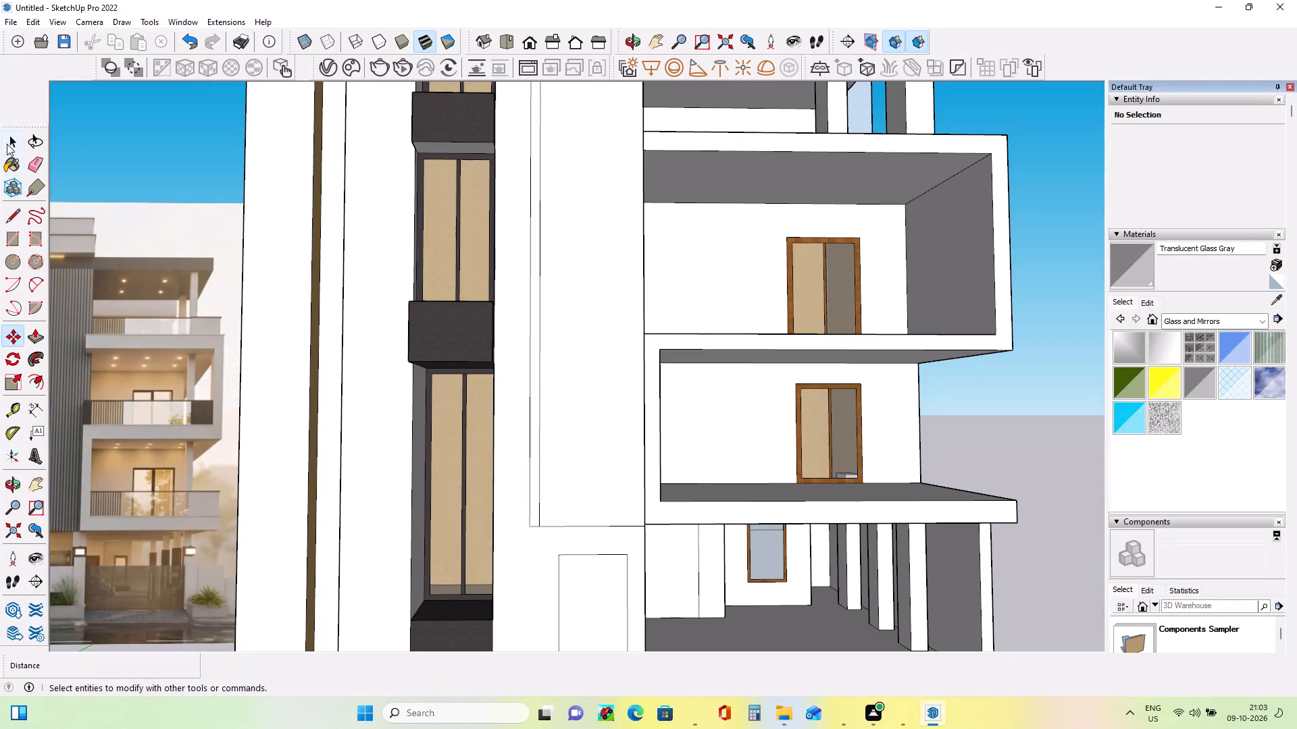
Copy the front wall panel's inner vertical edge about 6 1/2" sideways and array it into 10 evenly spaced copies across the panel.
{"action": "left_click", "coordinate": [8, 143]}
{"action": "left_click", "coordinate": [539, 485]}
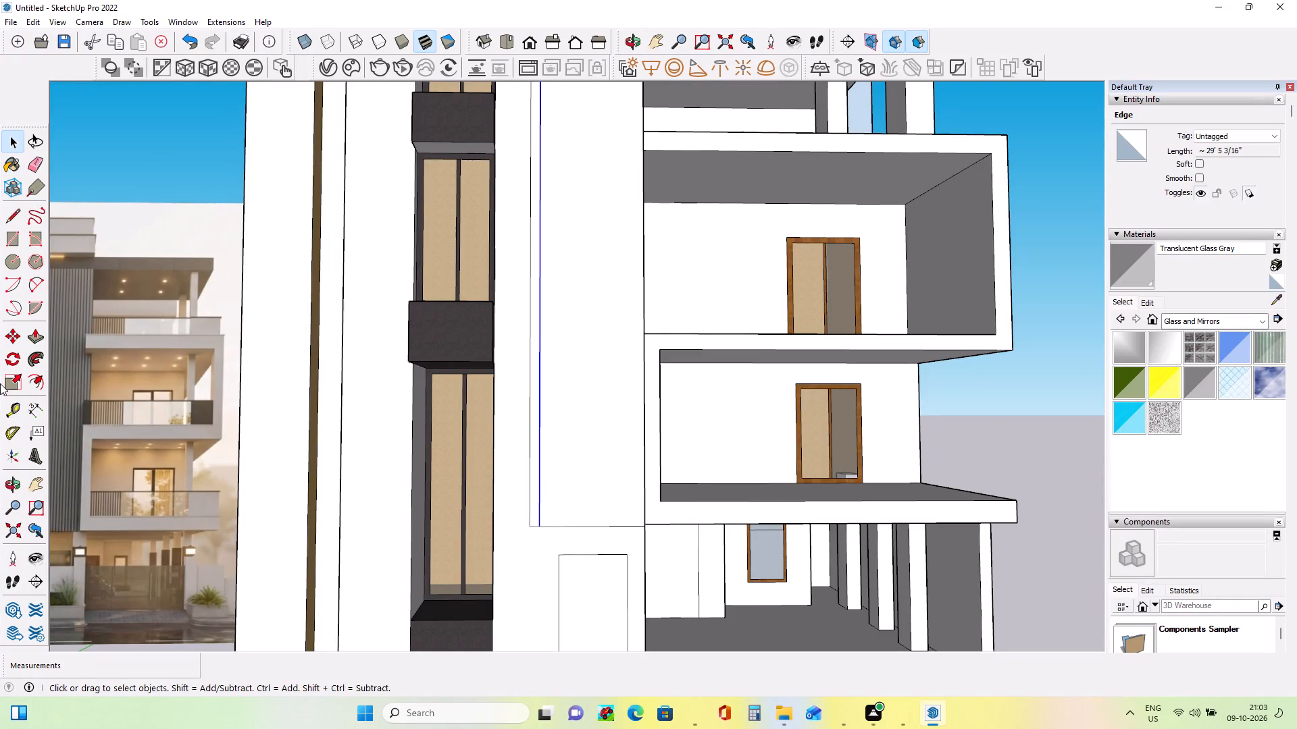
{"action": "left_click", "coordinate": [15, 340]}
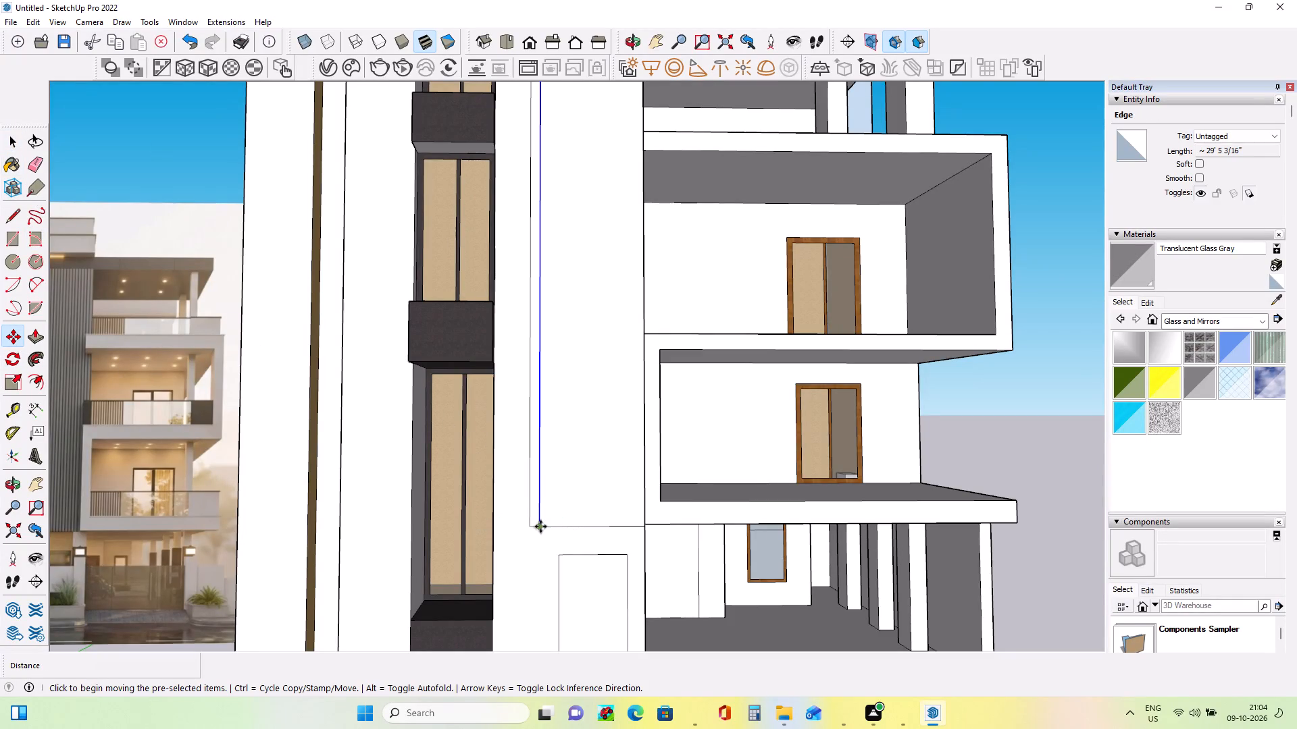
{"action": "left_click", "coordinate": [540, 526]}
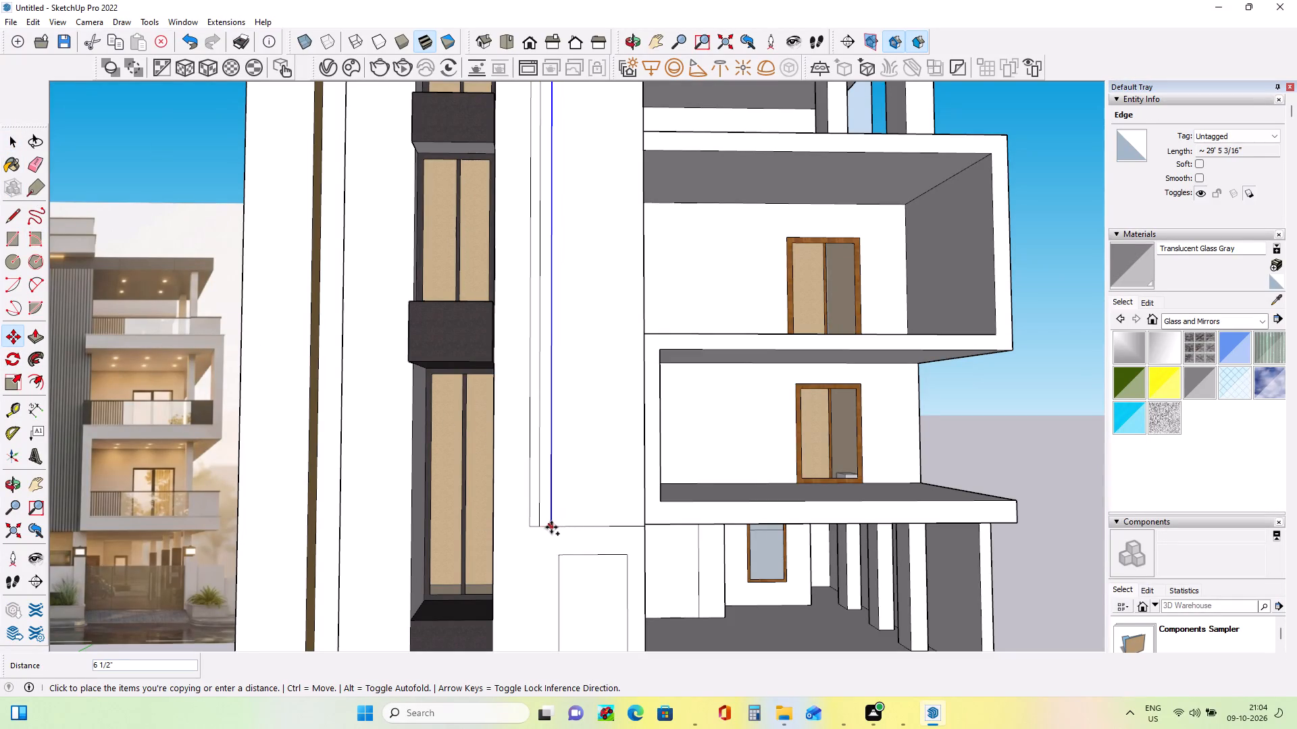
{"action": "left_click", "coordinate": [551, 527]}
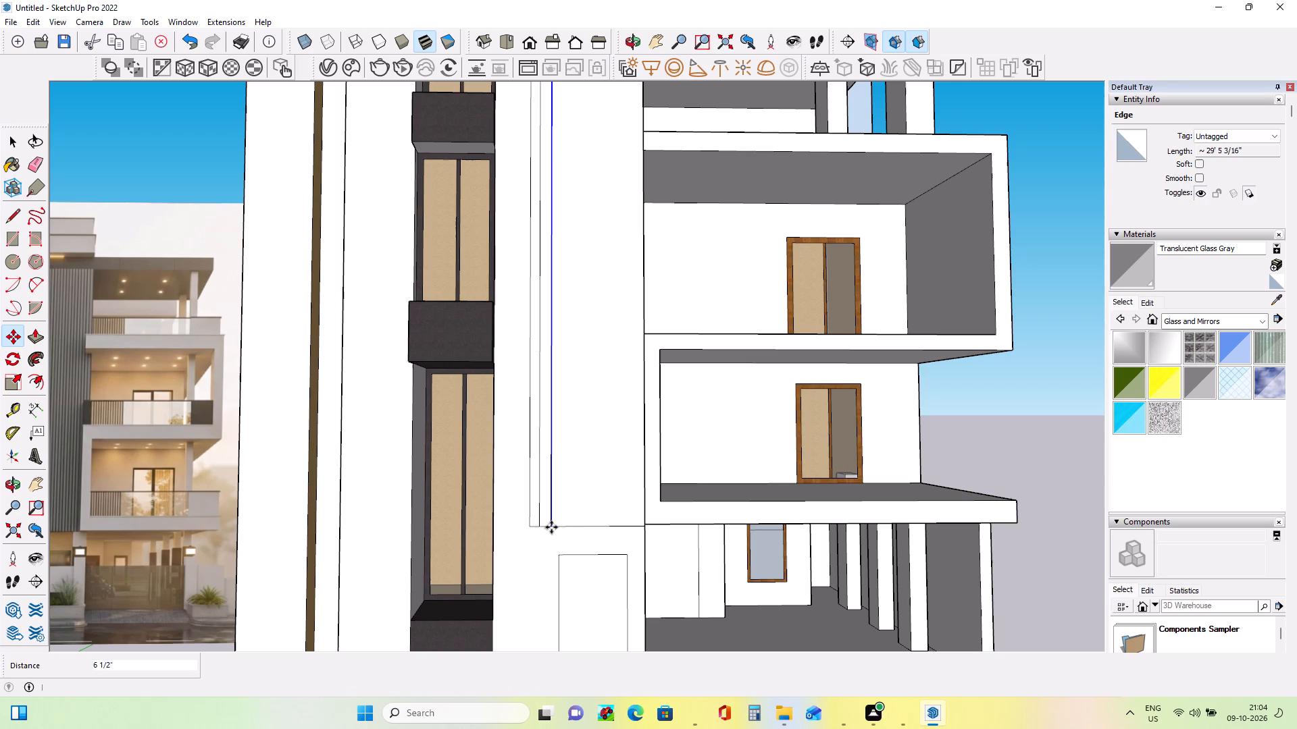
{"action": "key", "text": "shift+asterisk"}
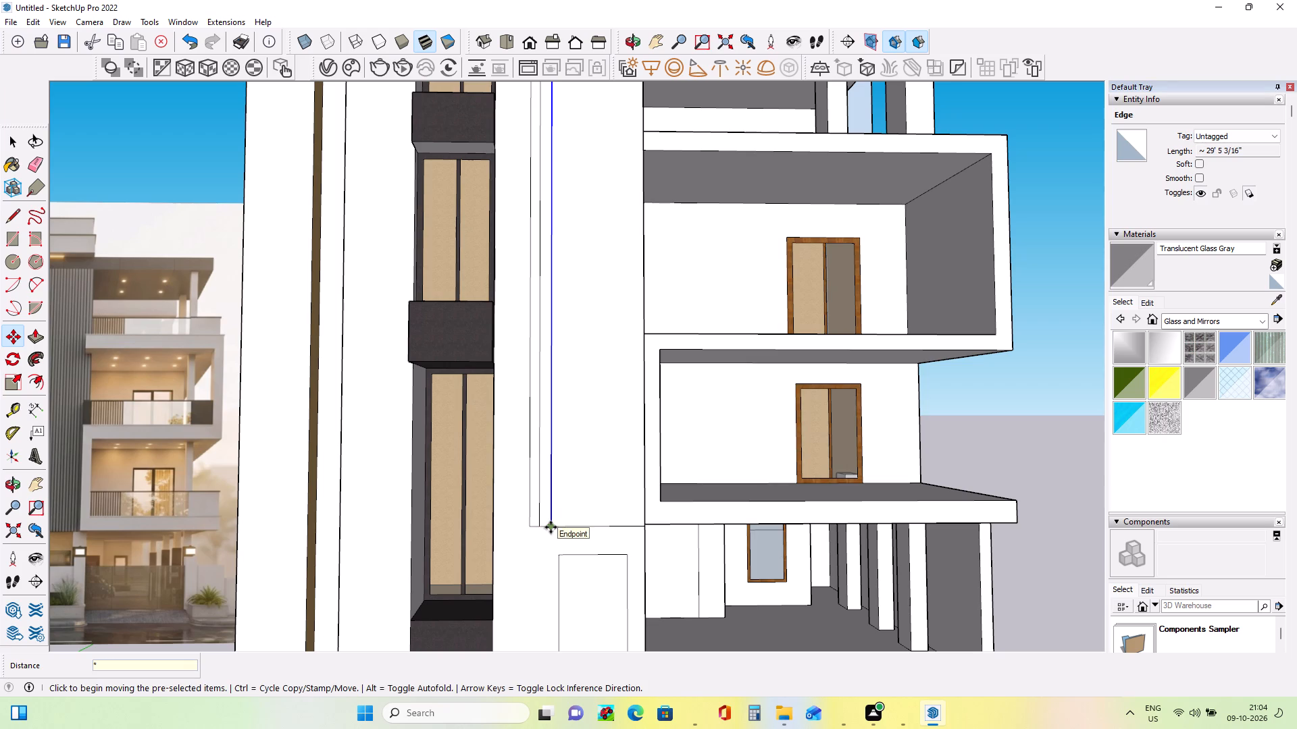
{"action": "type", "text": "10"}
{"action": "key", "text": "Return"}
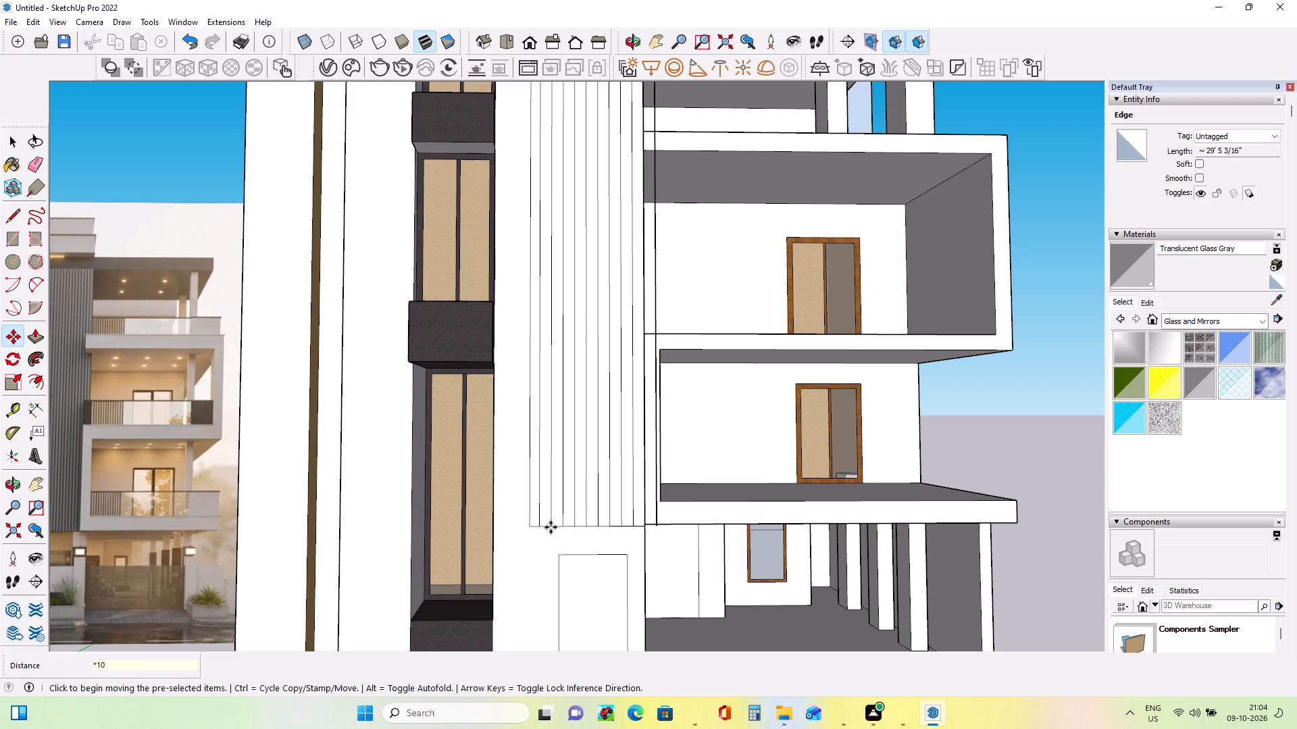
Erase the surplus vertical line copied past the panel's edge beside the balconies.
{"action": "middle_click_drag", "start_coordinate": [682, 485], "coordinate": [573, 526]}
{"action": "left_click", "coordinate": [34, 167]}
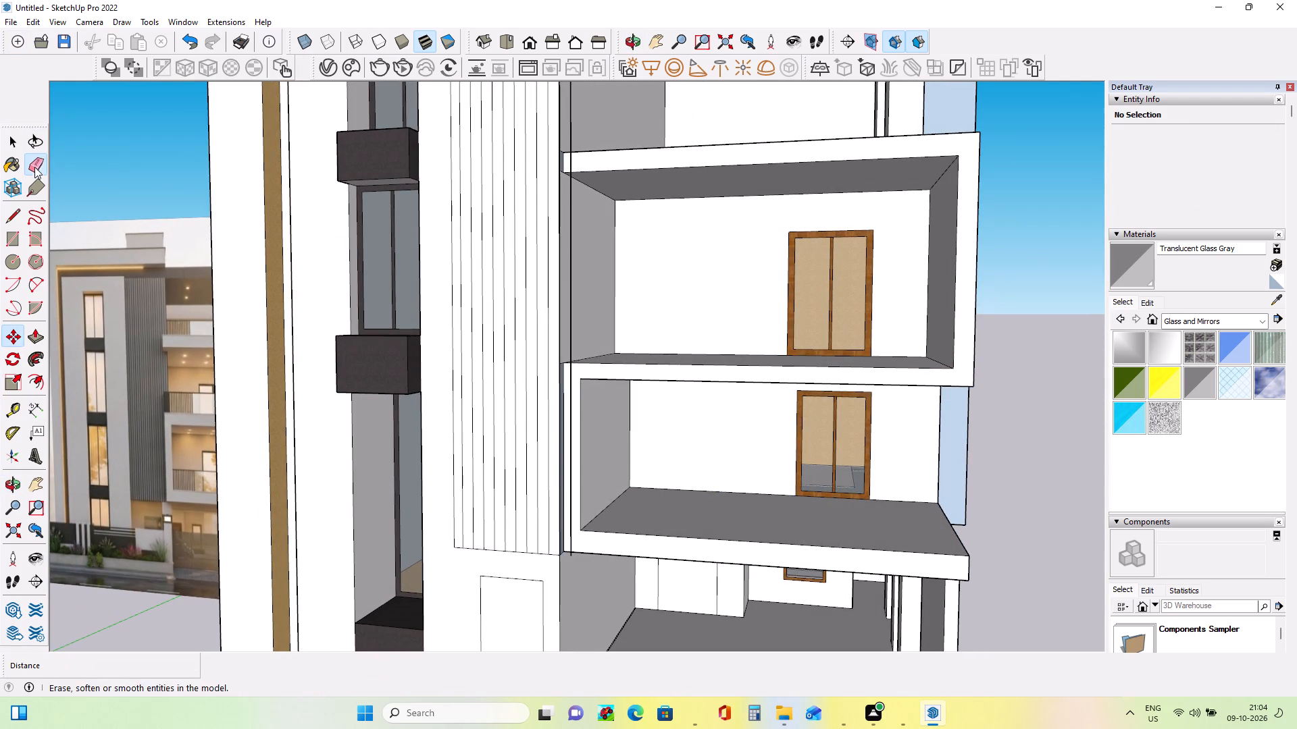
{"action": "left_click", "coordinate": [571, 340]}
Examine the vertical grooved cladding beside the balconies in the reference image.
{"action": "middle_click_drag", "start_coordinate": [606, 407], "coordinate": [638, 429]}
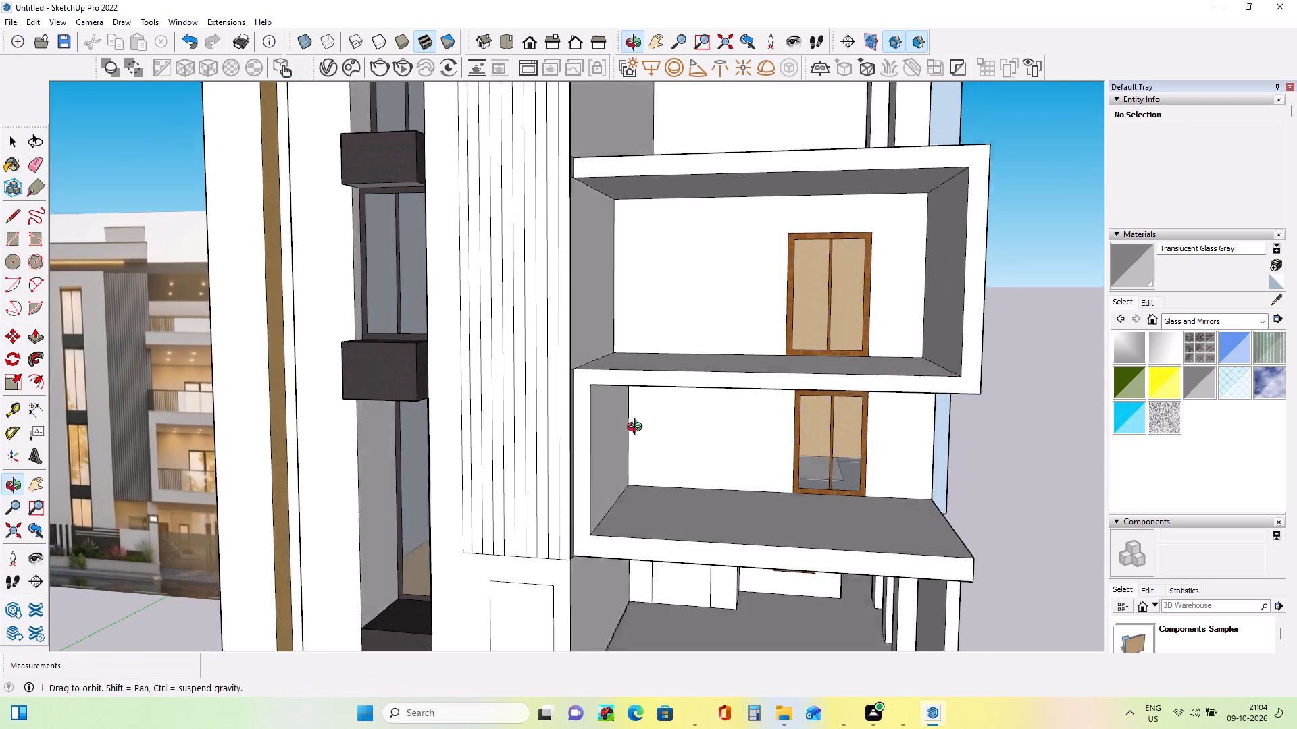
{"action": "middle_click_drag", "start_coordinate": [638, 429], "coordinate": [665, 448]}
{"action": "scroll", "coordinate": [666, 448], "scroll_direction": "down", "scroll_amount": 3}
{"action": "scroll", "coordinate": [260, 462], "scroll_direction": "up", "scroll_amount": 6}
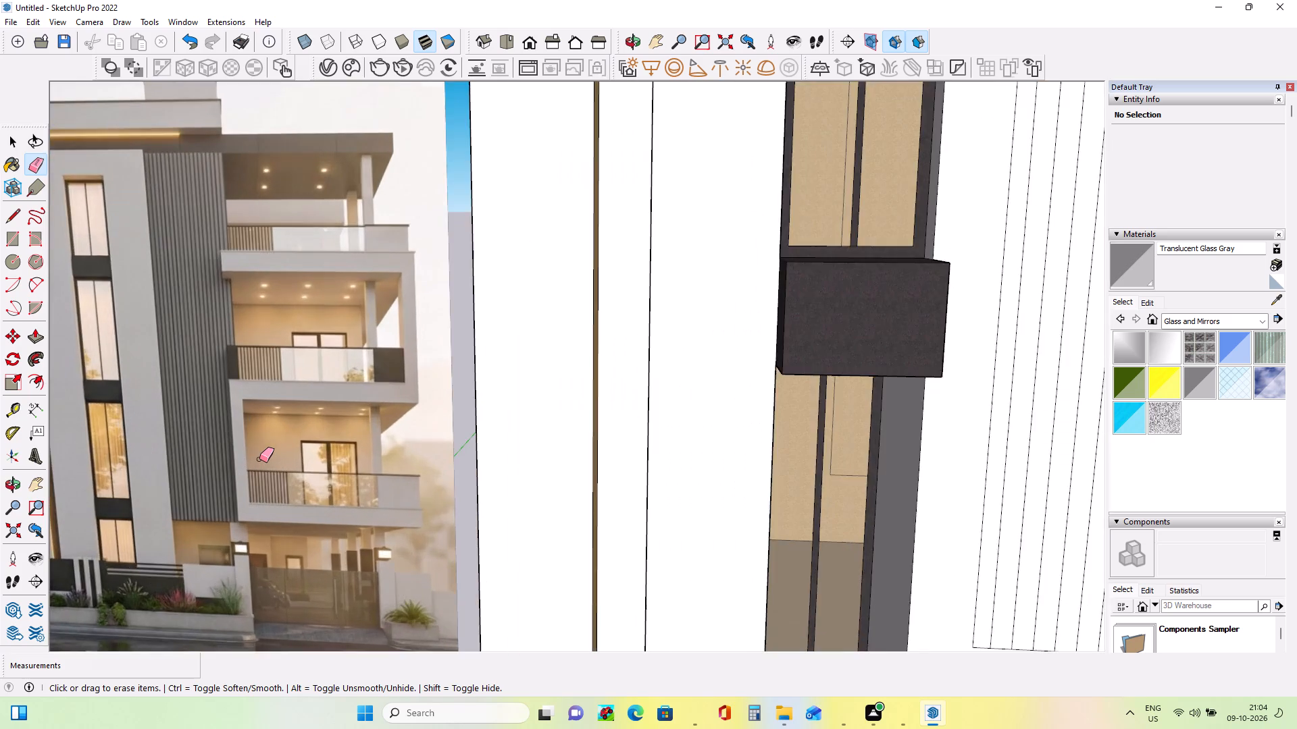
{"action": "scroll", "coordinate": [259, 459], "scroll_direction": "up", "scroll_amount": 5}
{"action": "middle_click_drag", "start_coordinate": [296, 412], "coordinate": [305, 418]}
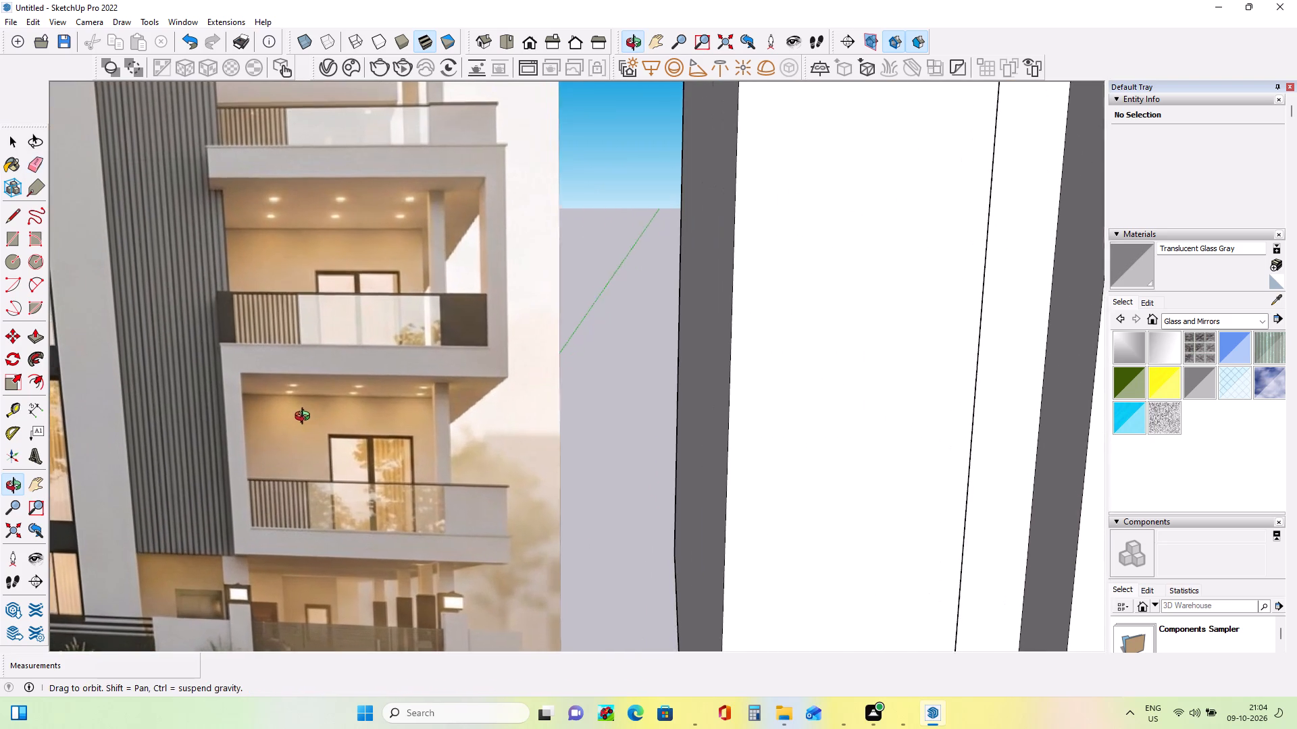
{"action": "middle_click_drag", "start_coordinate": [305, 418], "coordinate": [302, 423]}
{"action": "scroll", "coordinate": [302, 423], "scroll_direction": "down", "scroll_amount": 5}
{"action": "scroll", "coordinate": [197, 347], "scroll_direction": "up", "scroll_amount": 2}
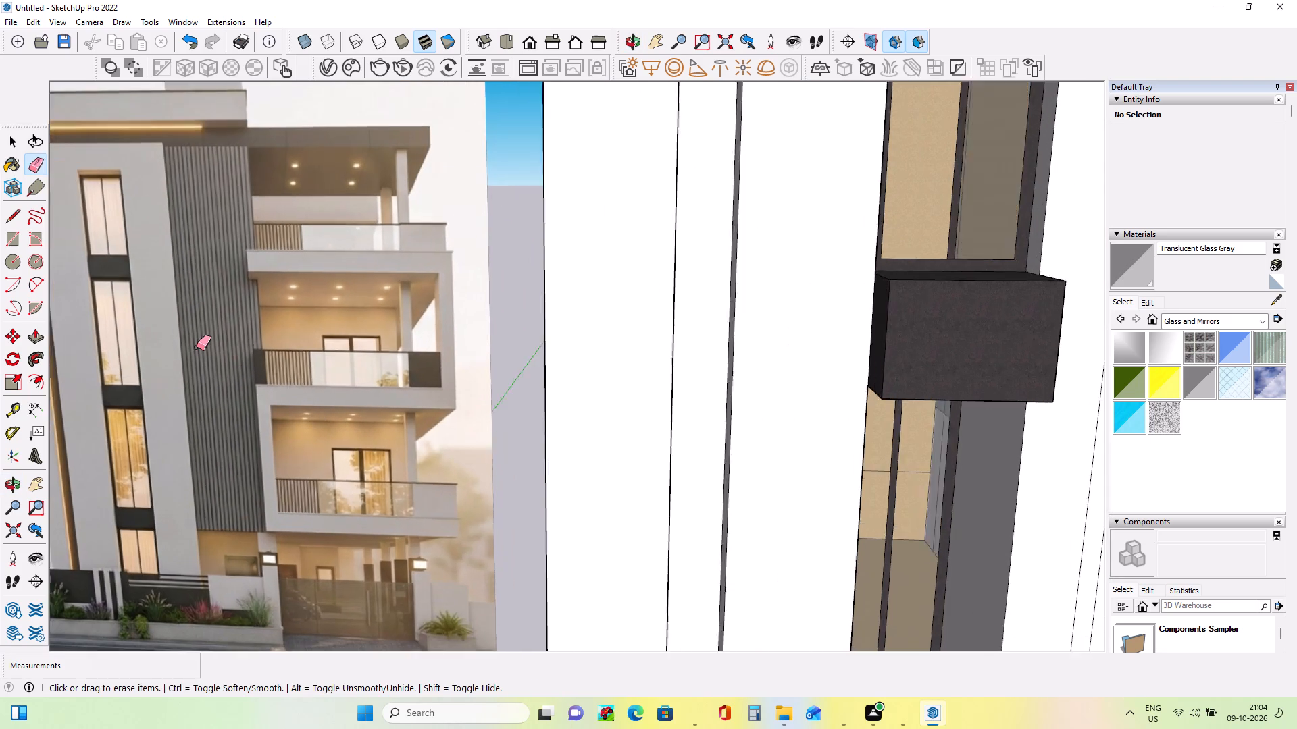
{"action": "scroll", "coordinate": [197, 347], "scroll_direction": "up", "scroll_amount": 2}
{"action": "scroll", "coordinate": [197, 347], "scroll_direction": "down", "scroll_amount": 5}
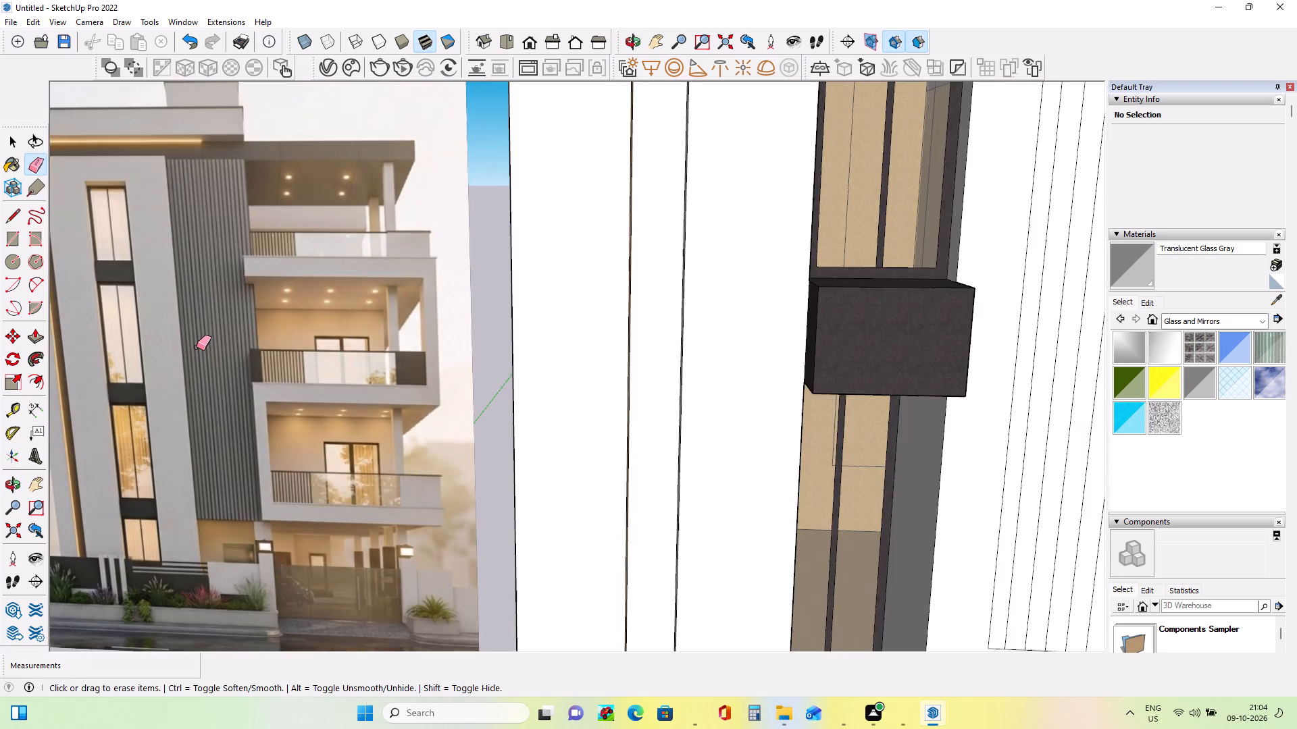
{"action": "scroll", "coordinate": [197, 347], "scroll_direction": "down", "scroll_amount": 7}
{"action": "scroll", "coordinate": [507, 437], "scroll_direction": "up", "scroll_amount": 3}
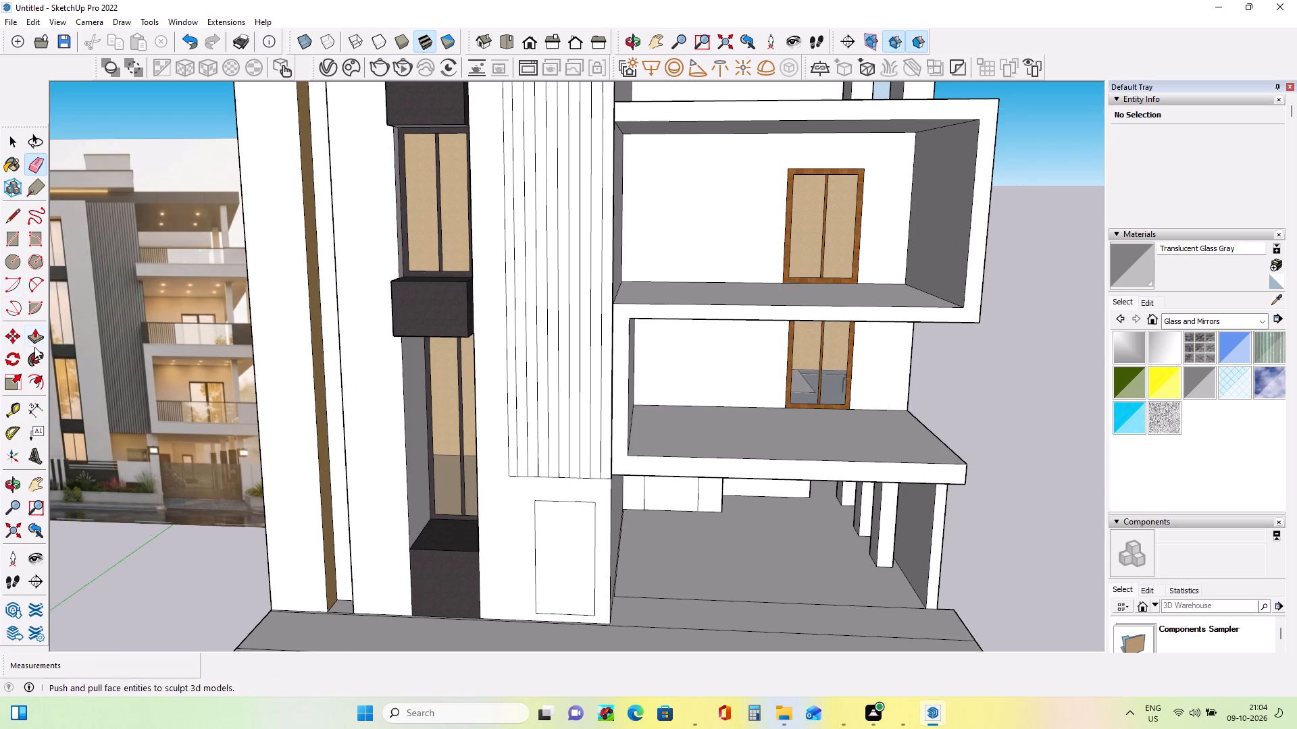
Pull the panel's first four vertical strips outward, the second about 3 9/16", the third 2 13/16" and the fourth 1 5/16".
{"action": "left_click", "coordinate": [36, 341]}
{"action": "left_click", "coordinate": [511, 434]}
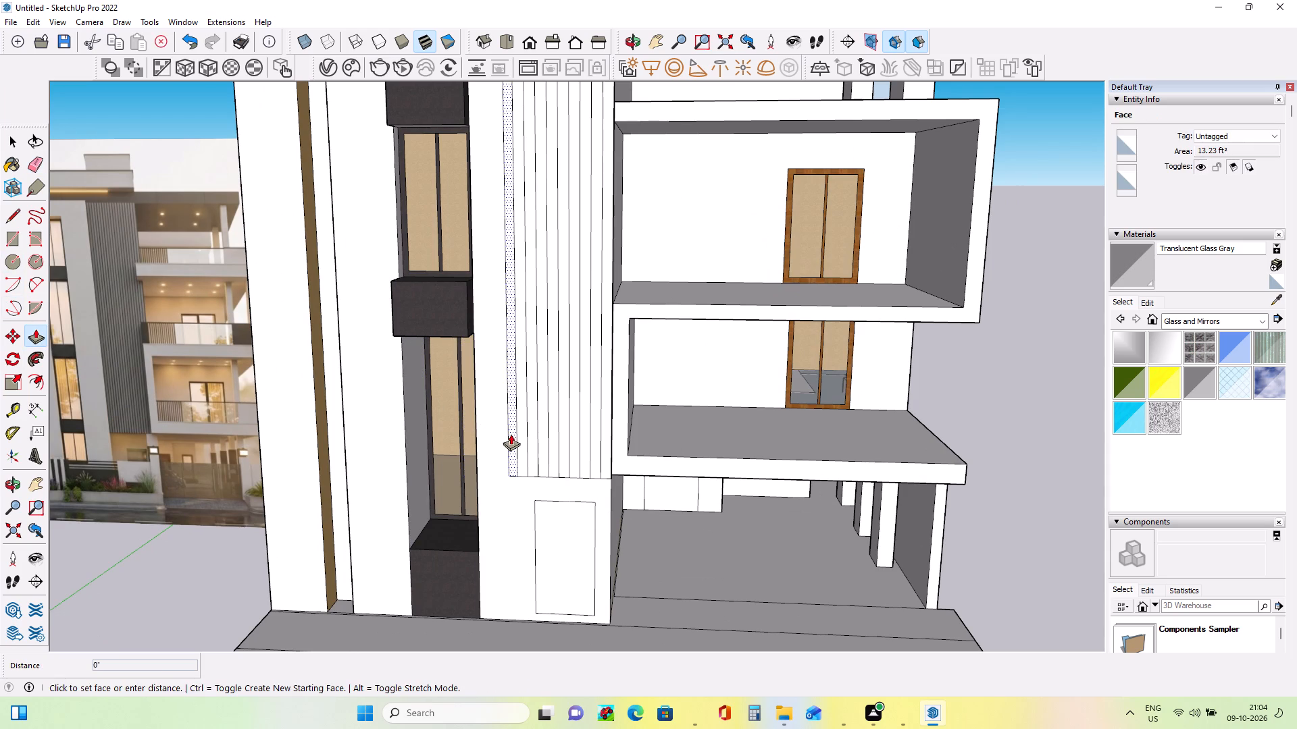
{"action": "left_click", "coordinate": [511, 437]}
{"action": "left_click", "coordinate": [520, 435]}
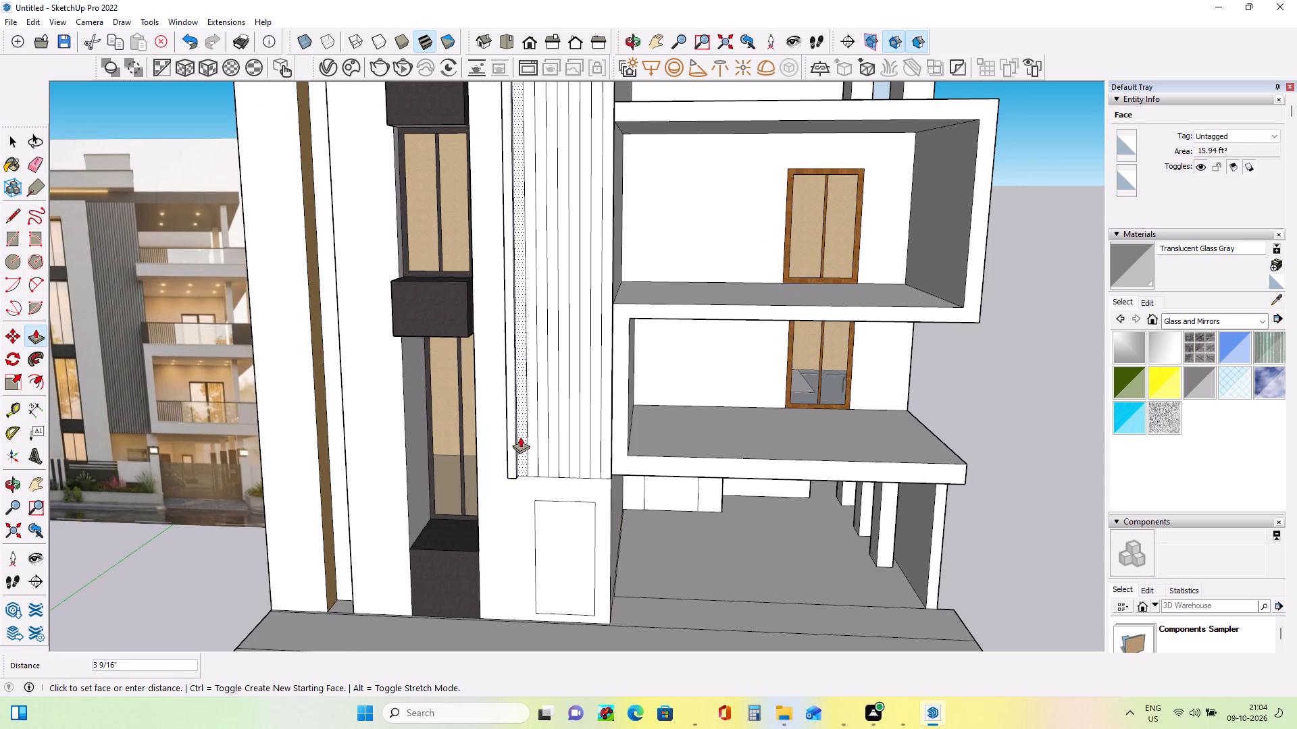
{"action": "left_click", "coordinate": [520, 437]}
{"action": "middle_click_drag", "start_coordinate": [535, 454], "coordinate": [682, 466]}
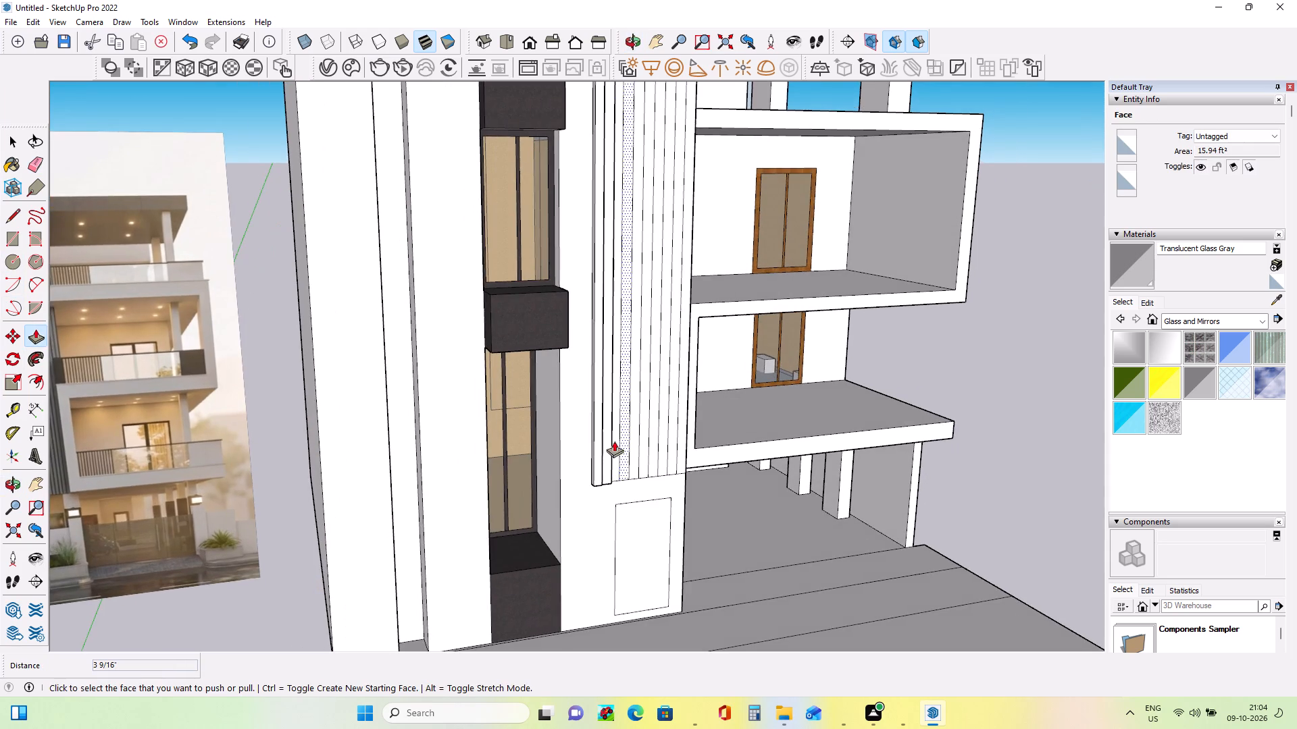
{"action": "scroll", "coordinate": [614, 441], "scroll_direction": "up", "scroll_amount": 7}
{"action": "left_click", "coordinate": [616, 476]}
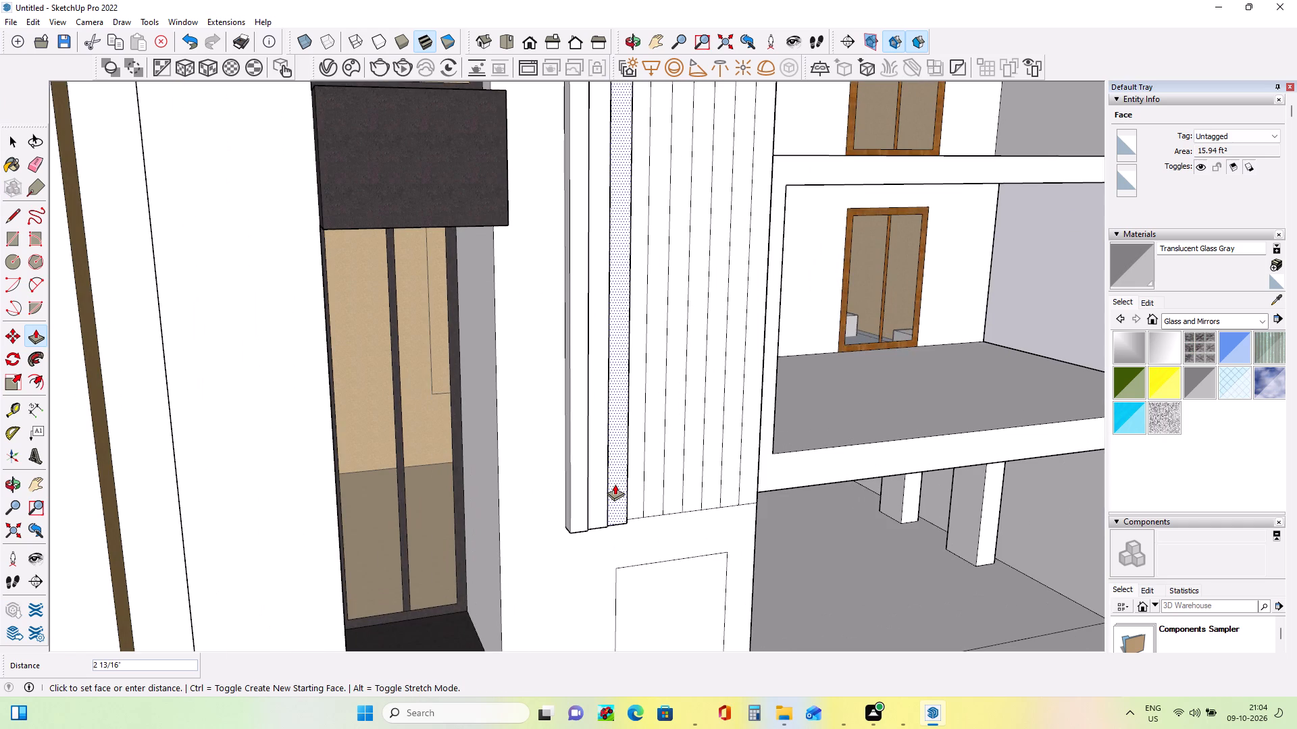
{"action": "left_click", "coordinate": [615, 484]}
{"action": "middle_click_drag", "start_coordinate": [683, 500], "coordinate": [511, 529]}
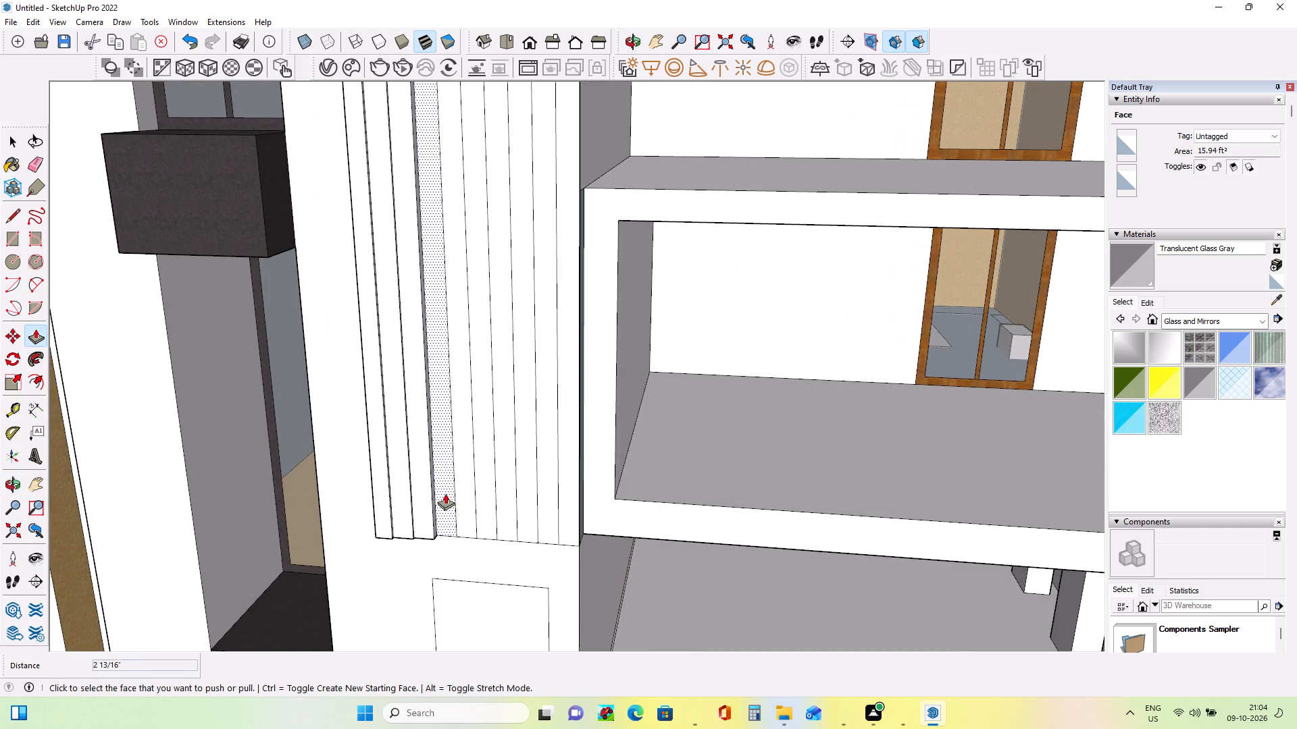
{"action": "left_click", "coordinate": [444, 493]}
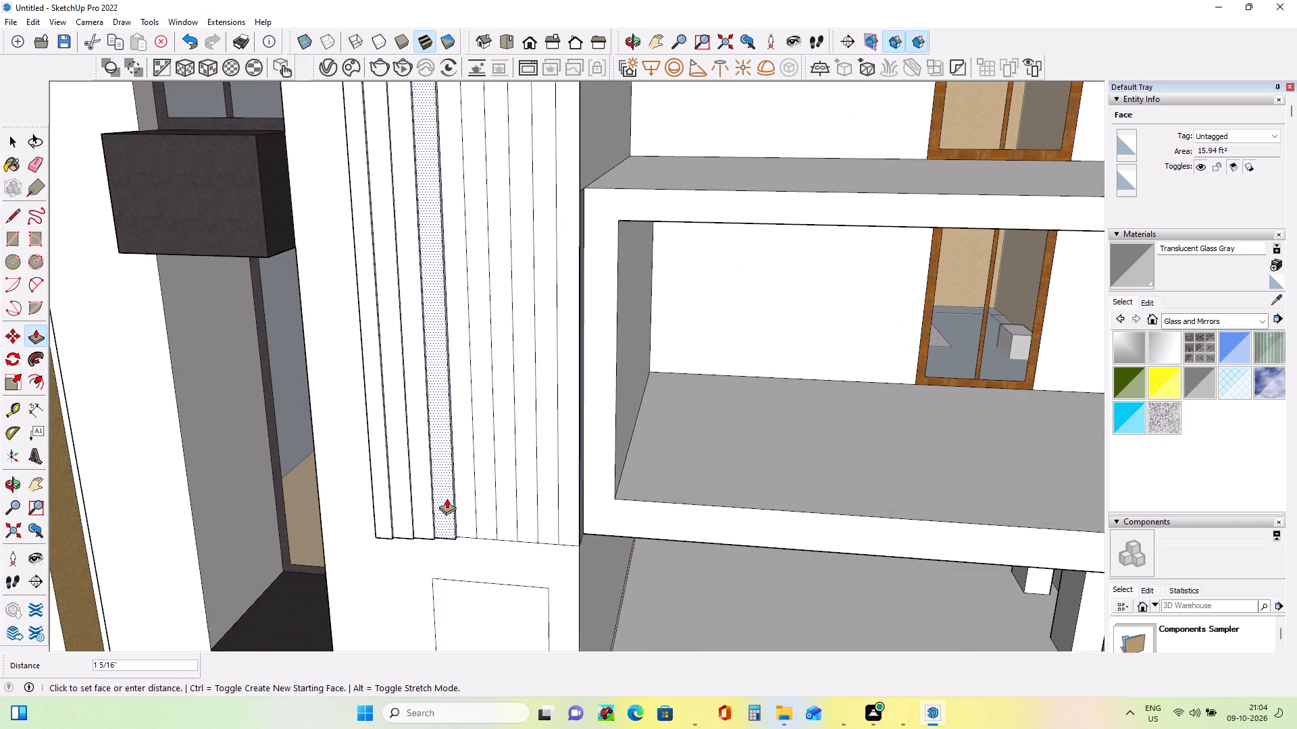
{"action": "left_click", "coordinate": [447, 498]}
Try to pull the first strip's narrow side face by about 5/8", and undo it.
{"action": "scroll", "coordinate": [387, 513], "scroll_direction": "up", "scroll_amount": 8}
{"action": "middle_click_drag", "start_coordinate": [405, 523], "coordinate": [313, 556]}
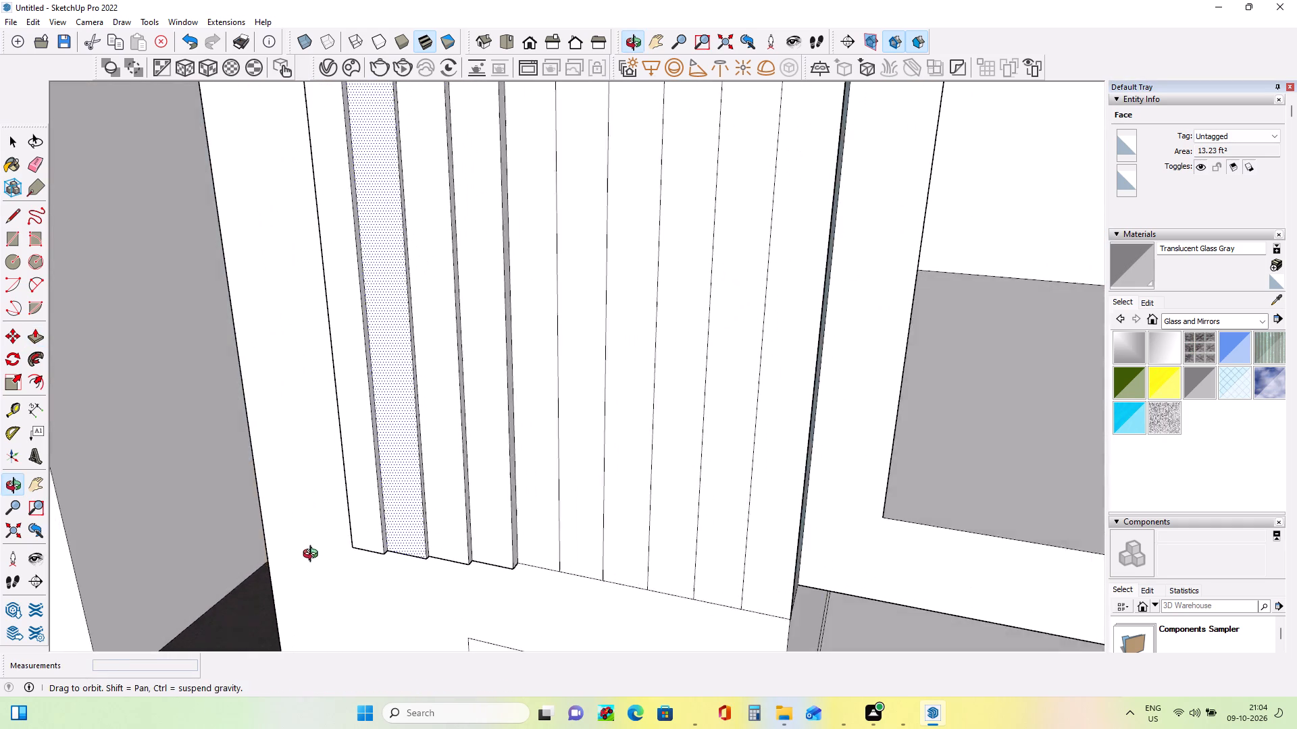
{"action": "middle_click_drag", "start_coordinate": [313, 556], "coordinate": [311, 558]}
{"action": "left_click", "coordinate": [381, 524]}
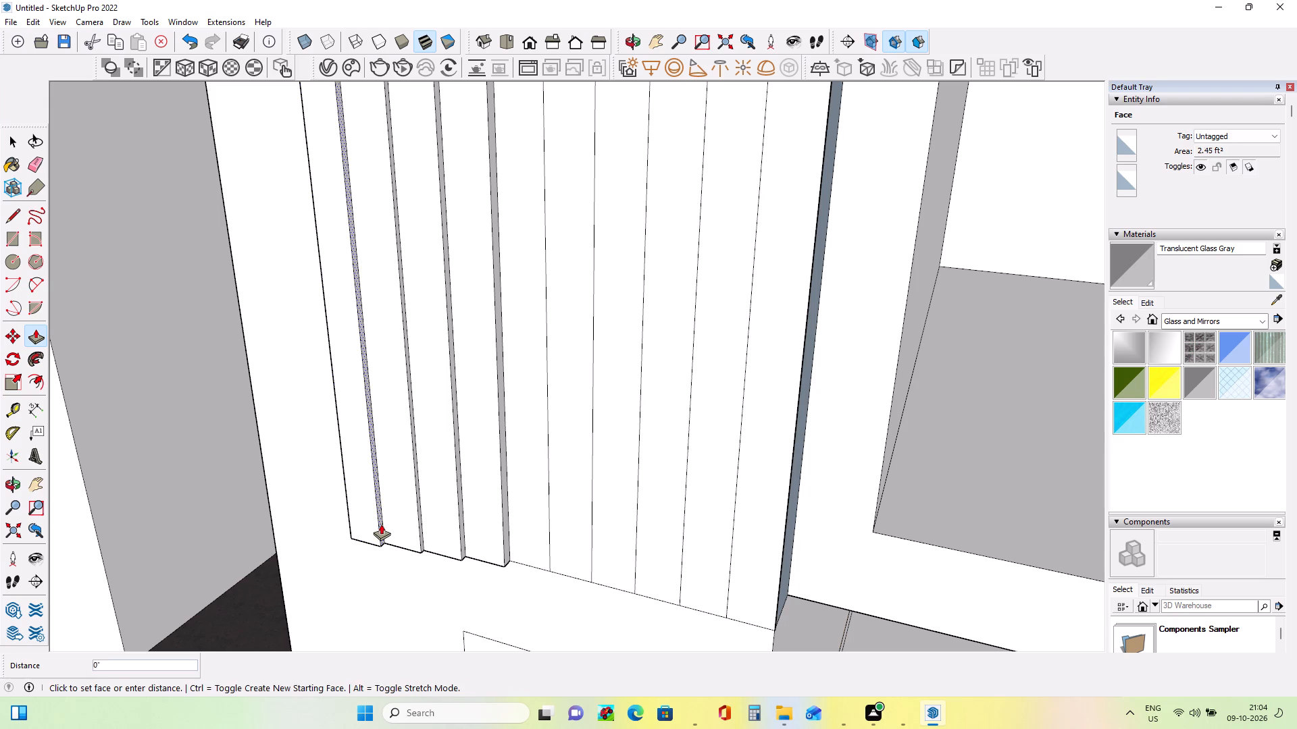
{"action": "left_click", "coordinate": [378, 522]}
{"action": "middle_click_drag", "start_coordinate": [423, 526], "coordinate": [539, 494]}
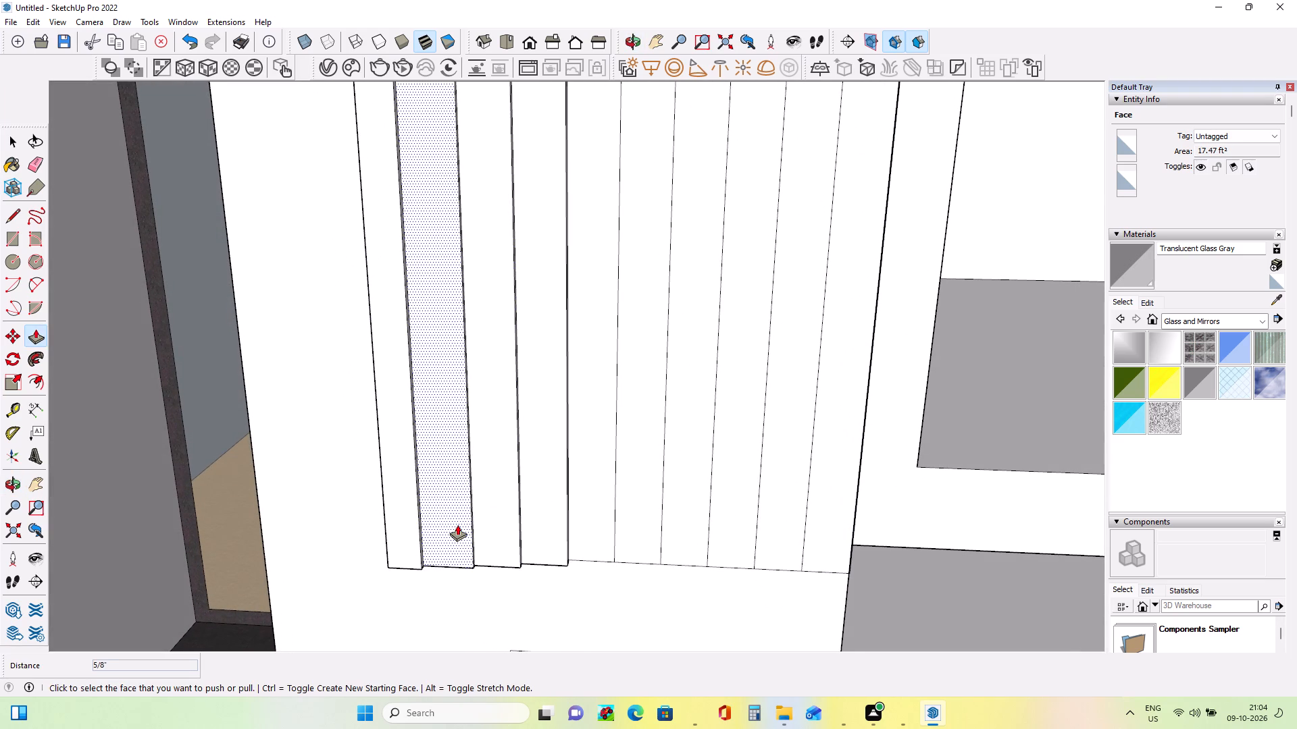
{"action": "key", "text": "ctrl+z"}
Pull the panel's fifth vertical strip outward by about 1 11/16".
{"action": "middle_click_drag", "start_coordinate": [467, 541], "coordinate": [612, 383]}
{"action": "scroll", "coordinate": [613, 409], "scroll_direction": "down", "scroll_amount": 4}
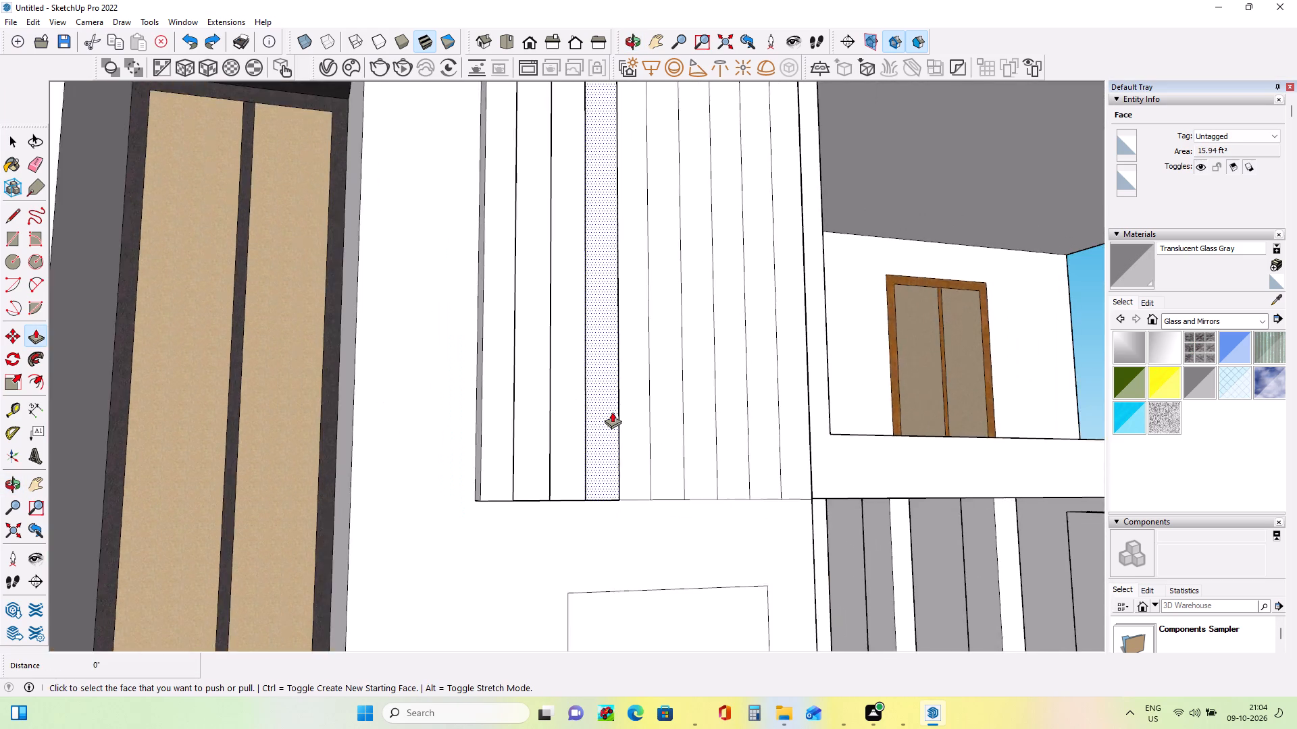
{"action": "scroll", "coordinate": [612, 412], "scroll_direction": "down", "scroll_amount": 12}
{"action": "middle_click_drag", "start_coordinate": [642, 411], "coordinate": [521, 584]}
{"action": "middle_click_drag", "start_coordinate": [555, 448], "coordinate": [574, 553]}
{"action": "scroll", "coordinate": [557, 454], "scroll_direction": "down", "scroll_amount": 1}
{"action": "middle_click_drag", "start_coordinate": [547, 366], "coordinate": [509, 414]}
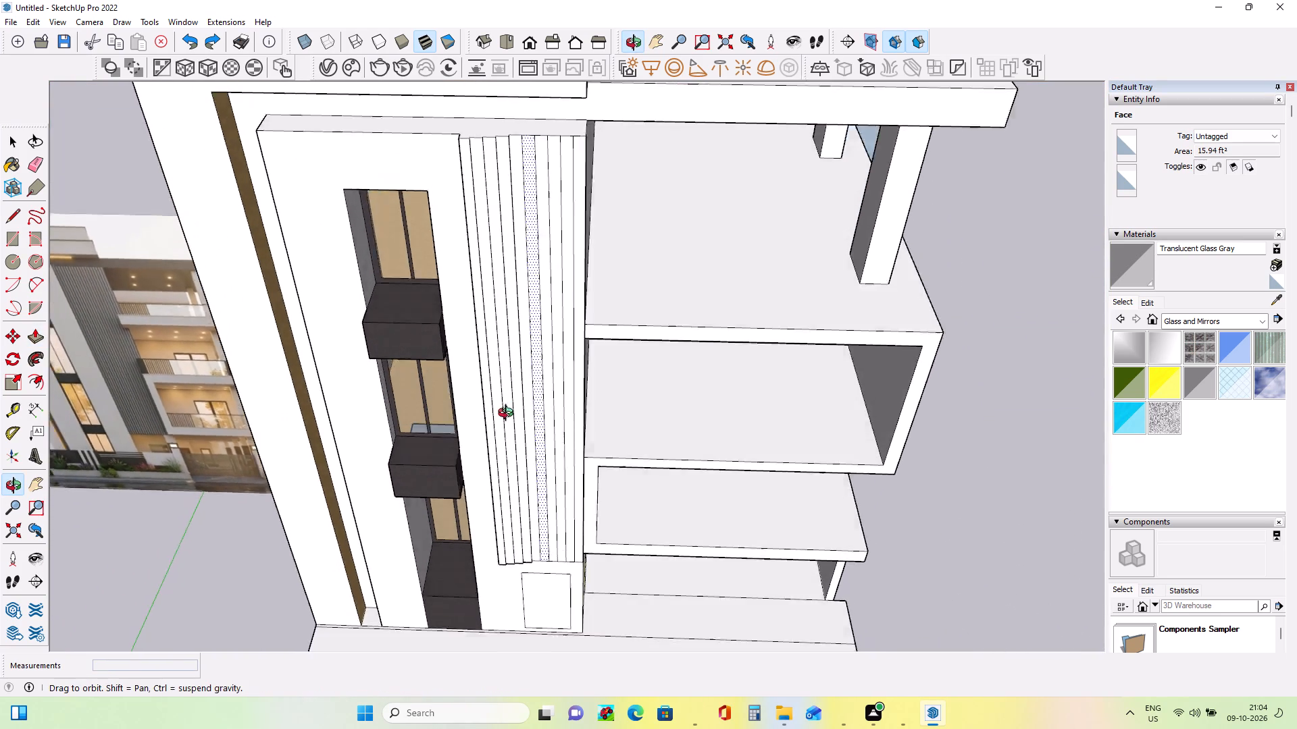
{"action": "middle_click_drag", "start_coordinate": [509, 414], "coordinate": [455, 406]}
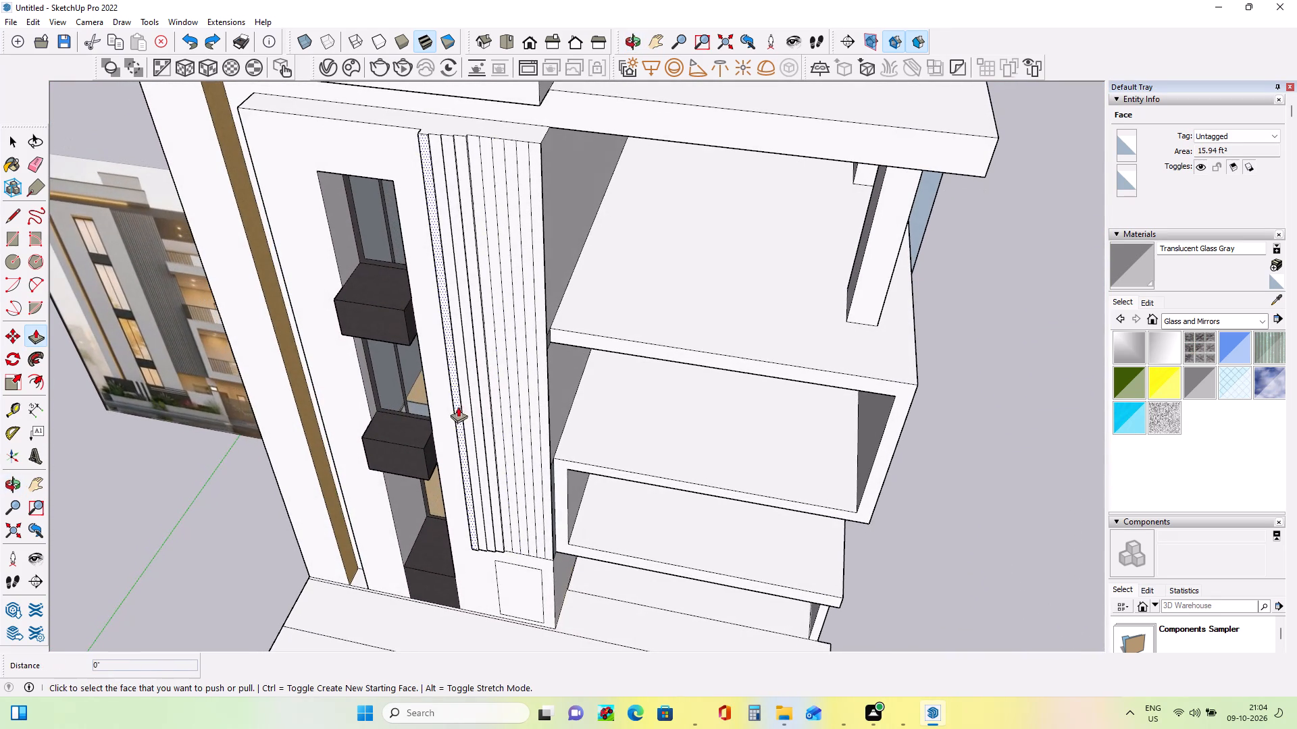
{"action": "left_click", "coordinate": [492, 413]}
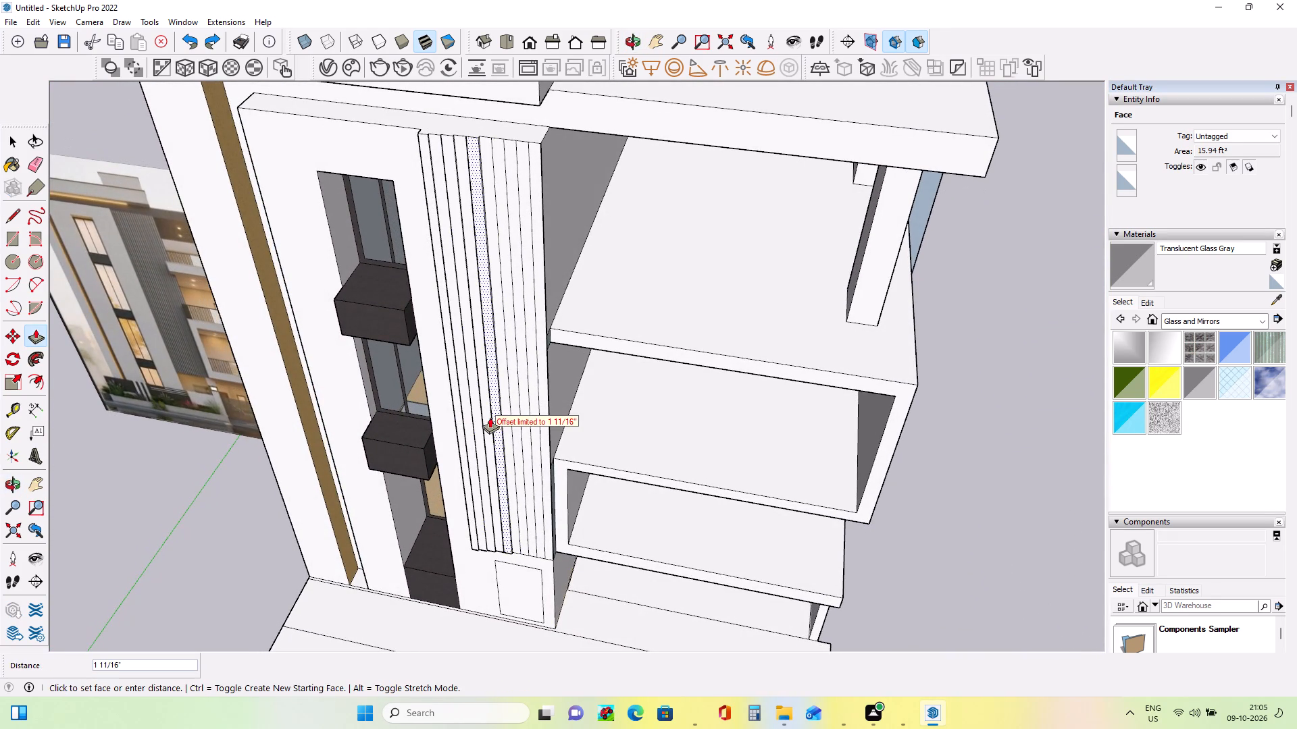
{"action": "left_click", "coordinate": [490, 417]}
Pull the second, third and fourth strips further outward, level with the first, adding about 1" to the second and 1 3/4" to the third.
{"action": "middle_click_drag", "start_coordinate": [504, 406], "coordinate": [792, 290]}
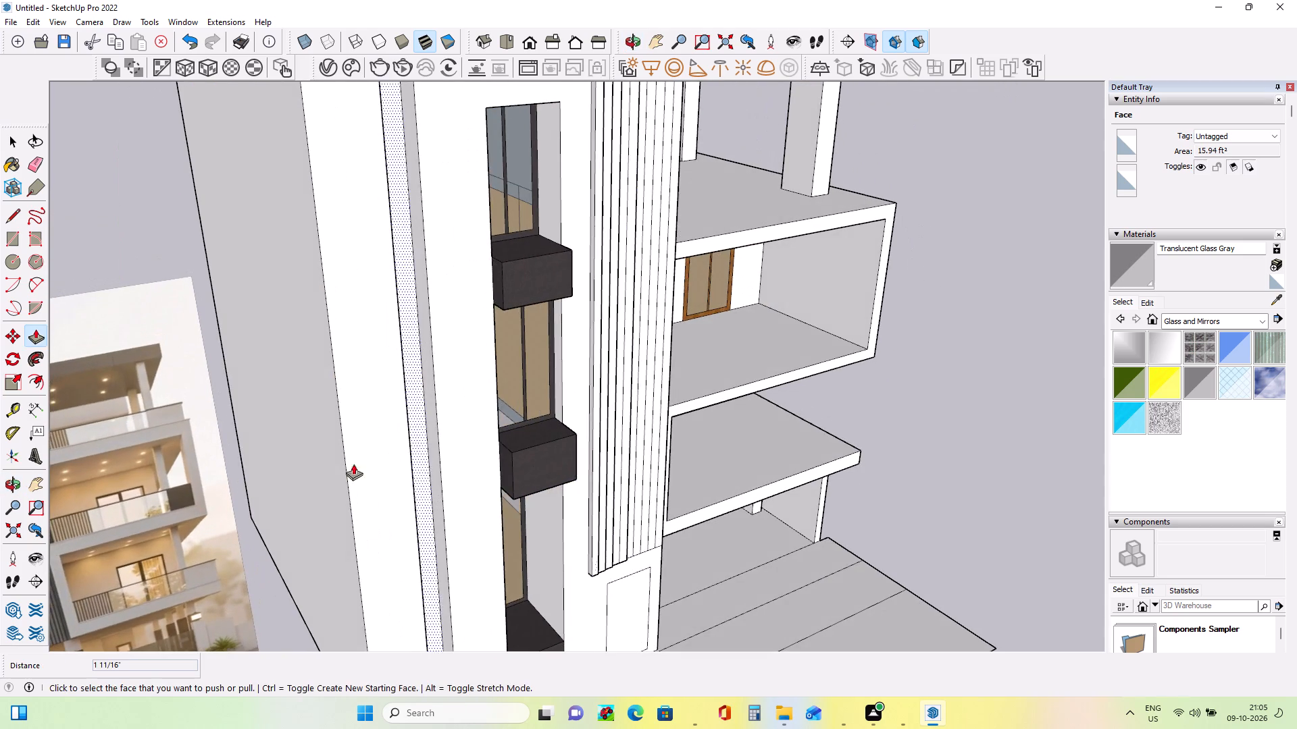
{"action": "middle_click_drag", "start_coordinate": [687, 457], "coordinate": [487, 491]}
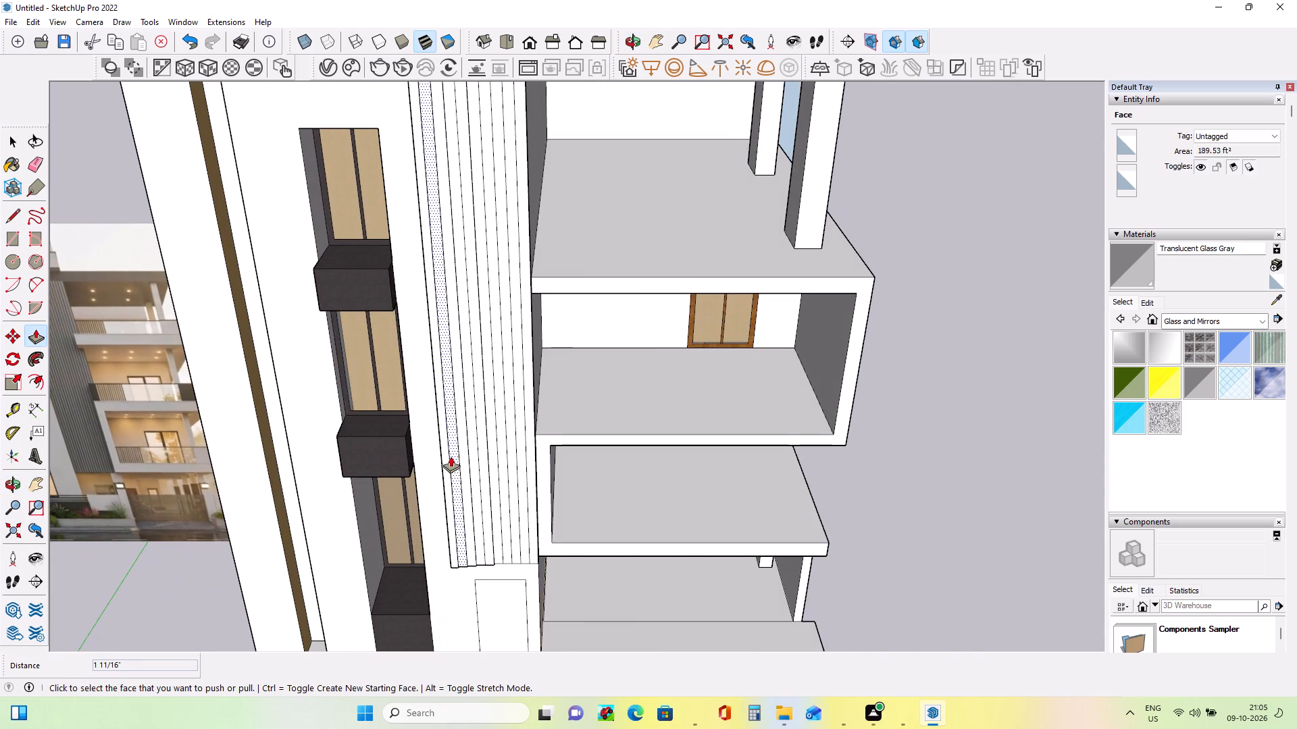
{"action": "left_click", "coordinate": [452, 456]}
{"action": "left_click", "coordinate": [442, 460]}
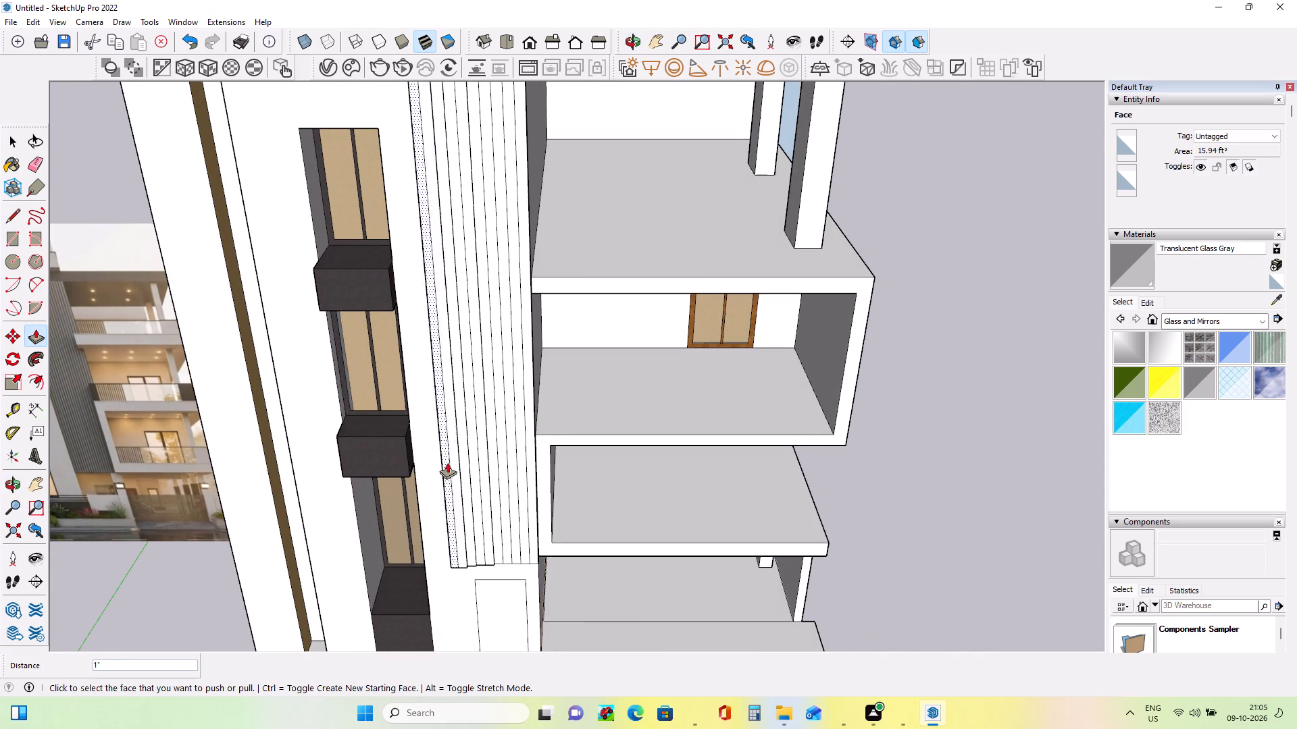
{"action": "scroll", "coordinate": [467, 477], "scroll_direction": "up", "scroll_amount": 8}
{"action": "left_click", "coordinate": [461, 466]}
{"action": "left_click", "coordinate": [446, 466]}
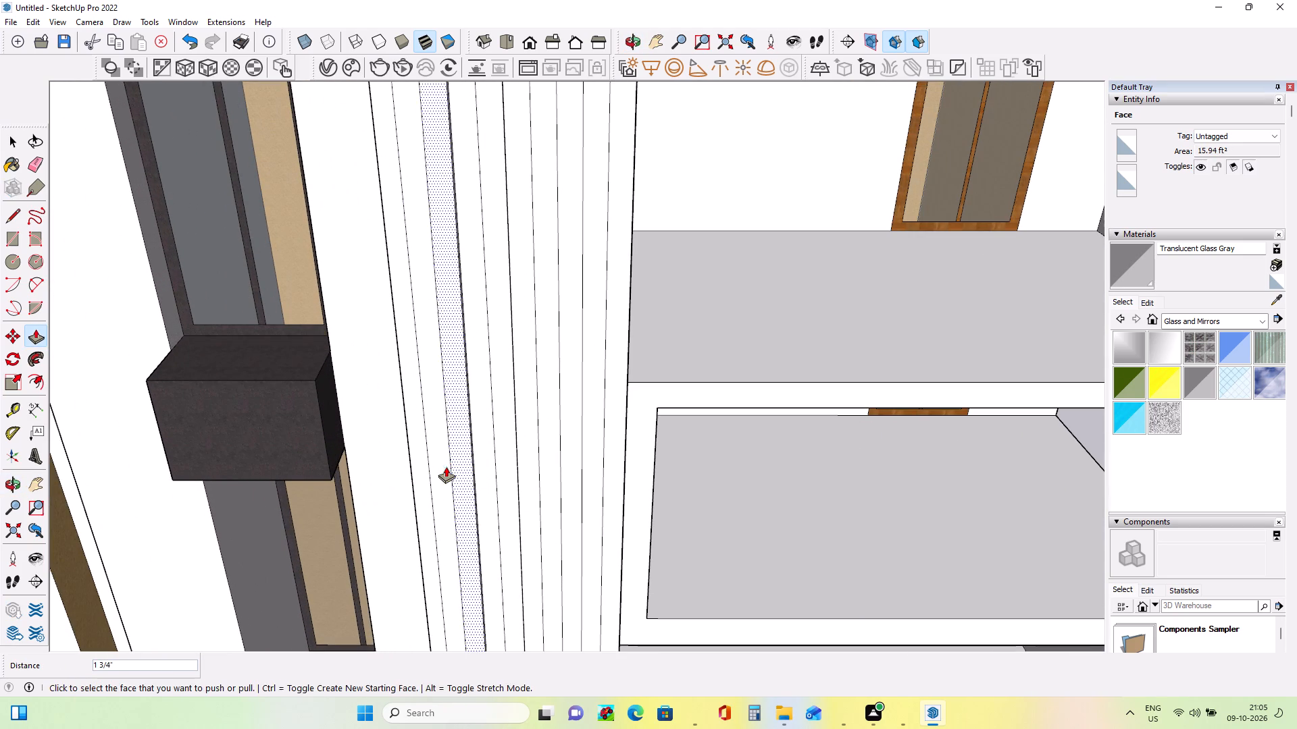
{"action": "left_click", "coordinate": [482, 466]}
{"action": "left_click", "coordinate": [461, 470]}
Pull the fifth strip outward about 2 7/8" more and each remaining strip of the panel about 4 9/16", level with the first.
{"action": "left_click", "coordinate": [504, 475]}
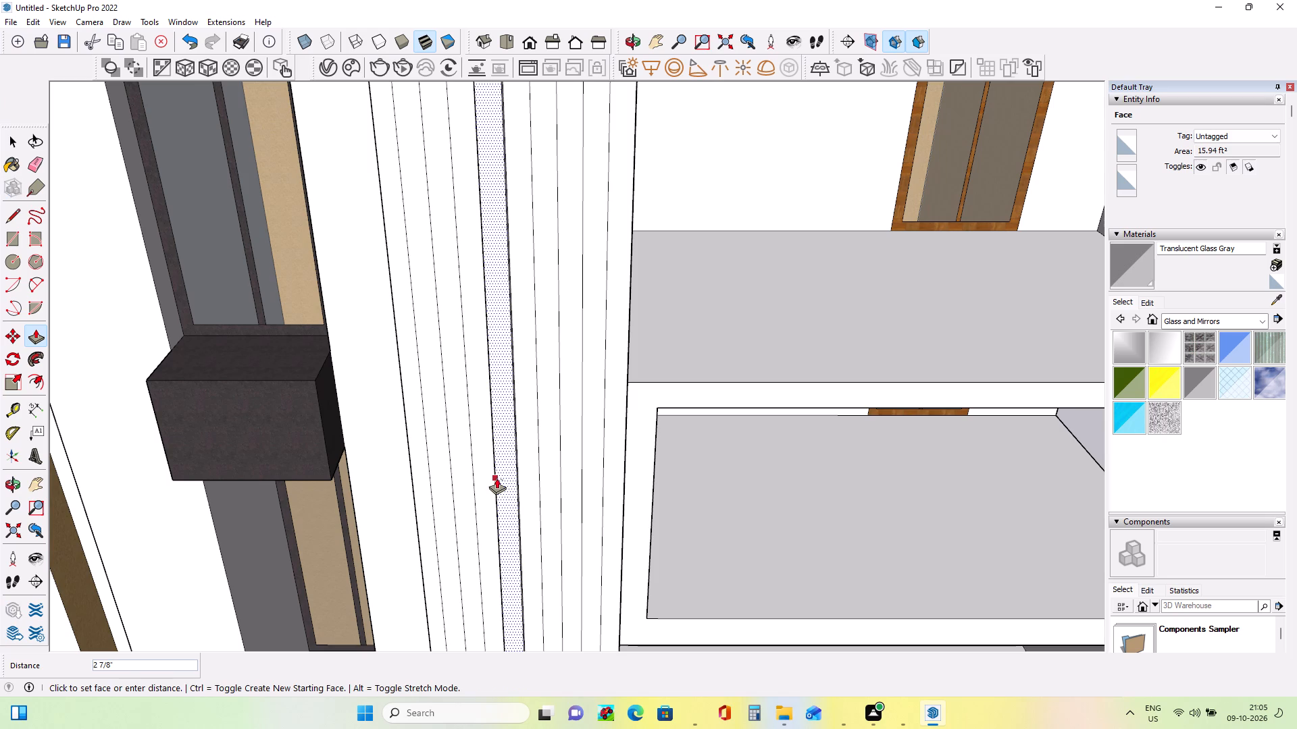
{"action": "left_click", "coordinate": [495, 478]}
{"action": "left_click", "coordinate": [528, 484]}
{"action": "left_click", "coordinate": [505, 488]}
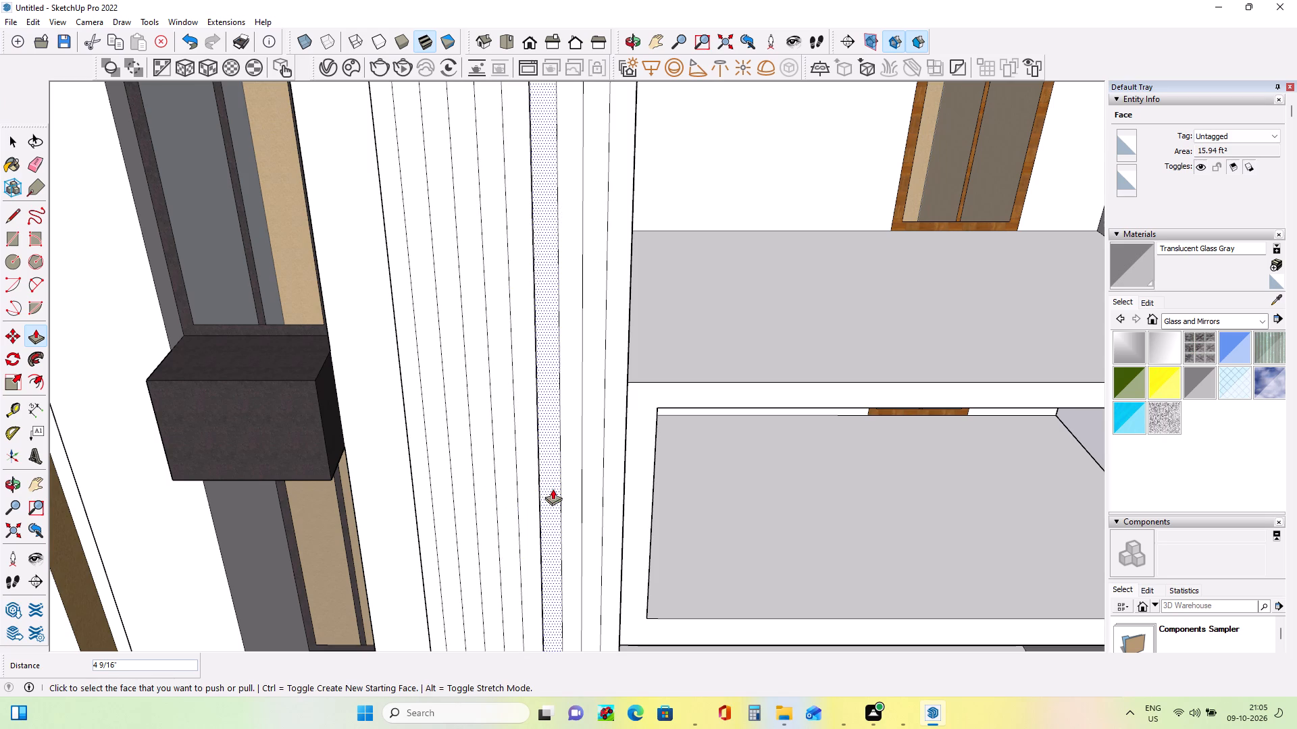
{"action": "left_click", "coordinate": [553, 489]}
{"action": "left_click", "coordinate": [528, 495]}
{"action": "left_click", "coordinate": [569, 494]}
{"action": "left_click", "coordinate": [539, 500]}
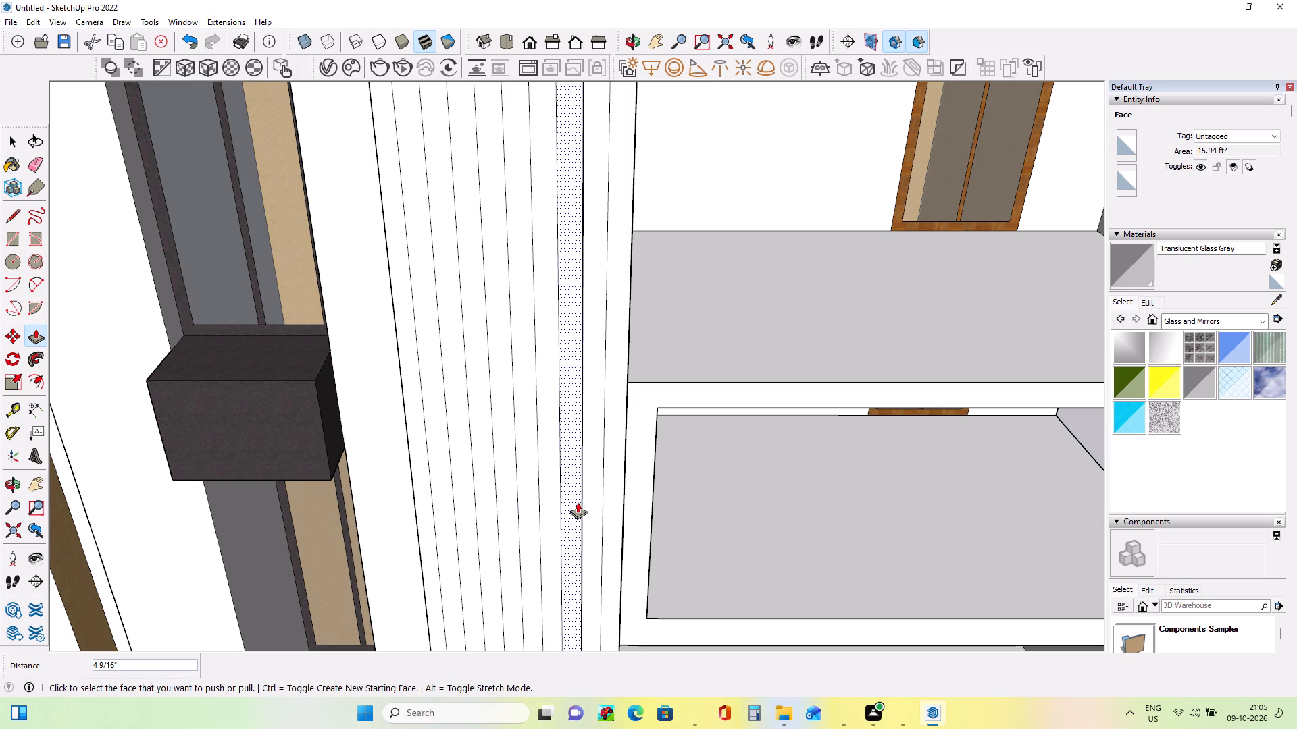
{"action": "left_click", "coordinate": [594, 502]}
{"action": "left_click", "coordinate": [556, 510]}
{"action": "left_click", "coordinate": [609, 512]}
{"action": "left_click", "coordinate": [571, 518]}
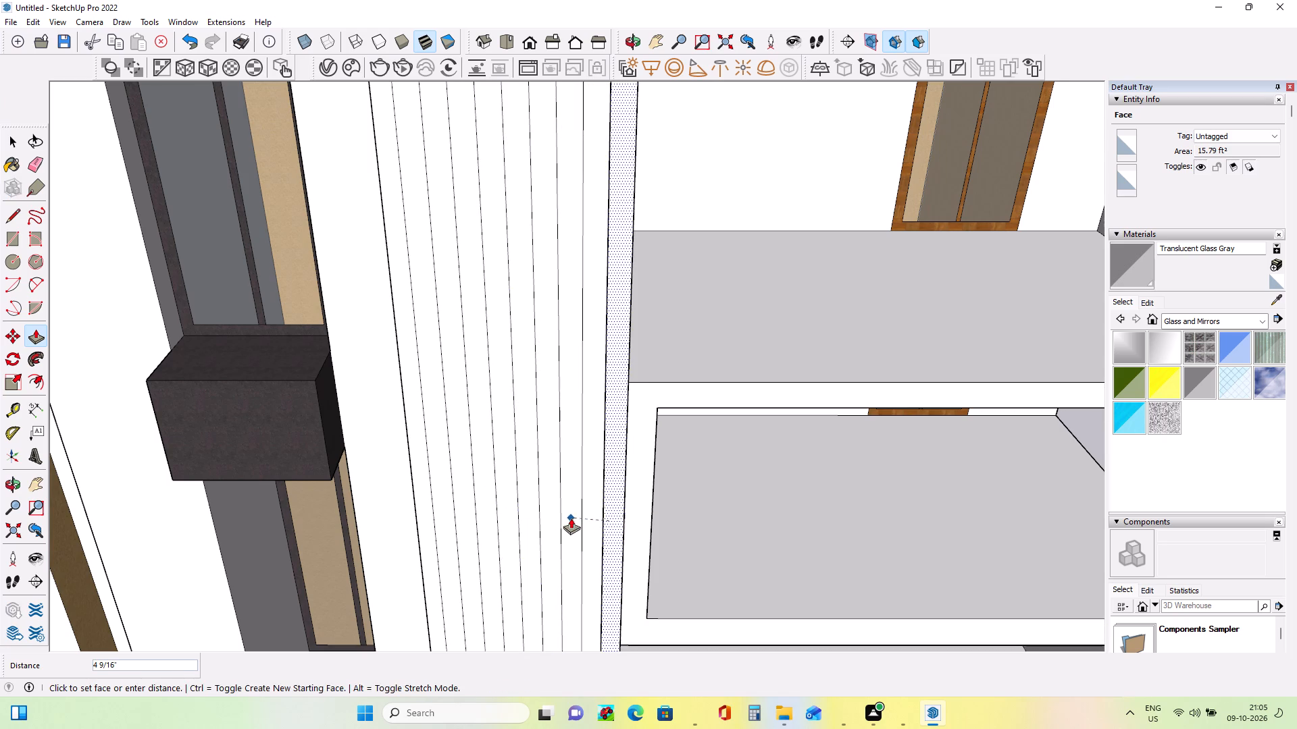
Examine the pulled-out strip panel on the front wall from several angles.
{"action": "middle_click_drag", "start_coordinate": [611, 526], "coordinate": [519, 477]}
{"action": "middle_click", "coordinate": [519, 477]}
{"action": "scroll", "coordinate": [519, 477], "scroll_direction": "down", "scroll_amount": 12}
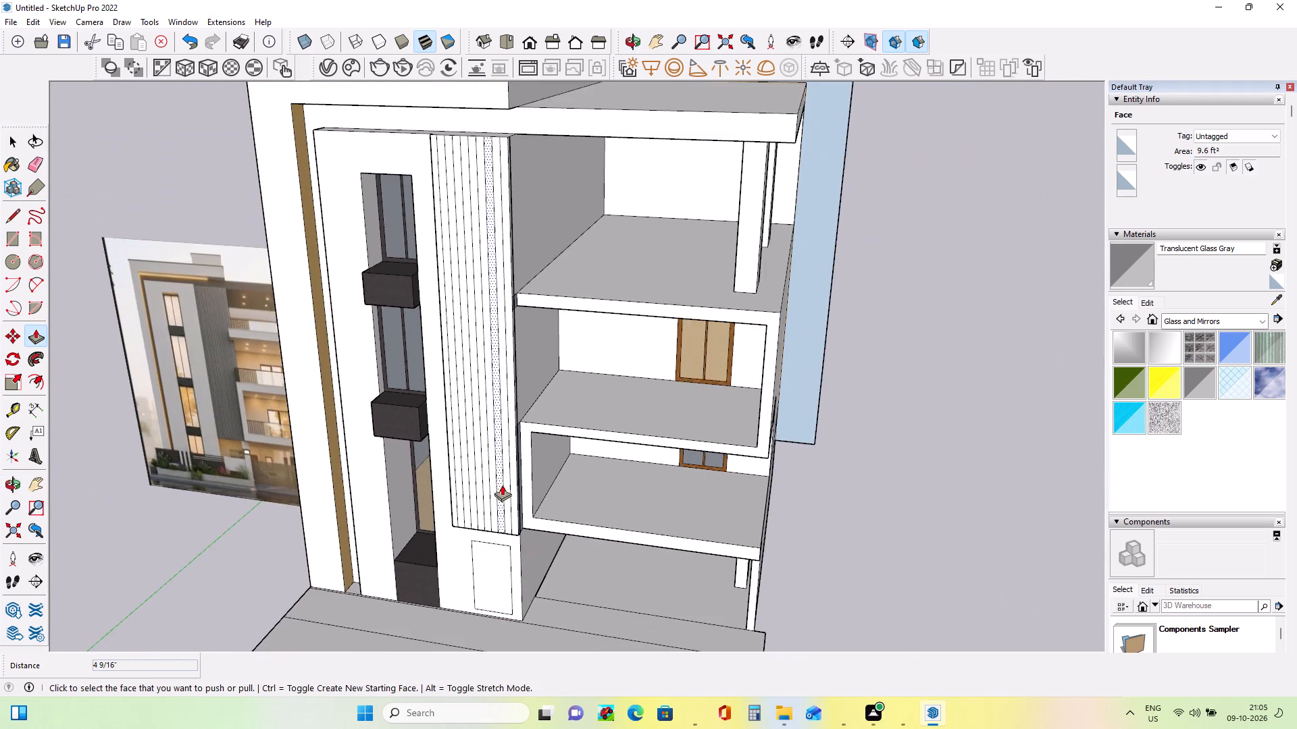
{"action": "scroll", "coordinate": [502, 485], "scroll_direction": "down", "scroll_amount": 4}
{"action": "middle_click_drag", "start_coordinate": [479, 485], "coordinate": [580, 429]}
{"action": "scroll", "coordinate": [515, 480], "scroll_direction": "up", "scroll_amount": 5}
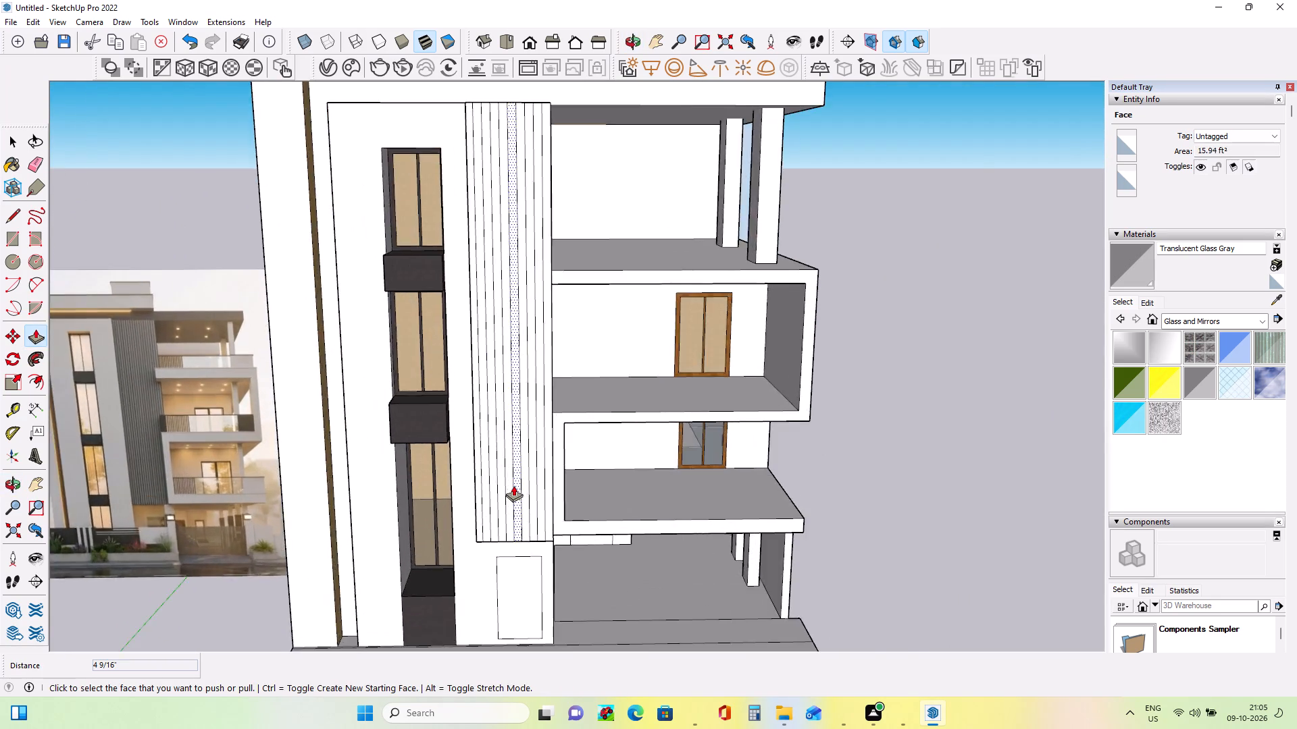
{"action": "scroll", "coordinate": [513, 485], "scroll_direction": "up", "scroll_amount": 3}
{"action": "middle_click_drag", "start_coordinate": [518, 498], "coordinate": [564, 605]}
{"action": "scroll", "coordinate": [546, 543], "scroll_direction": "down", "scroll_amount": 4}
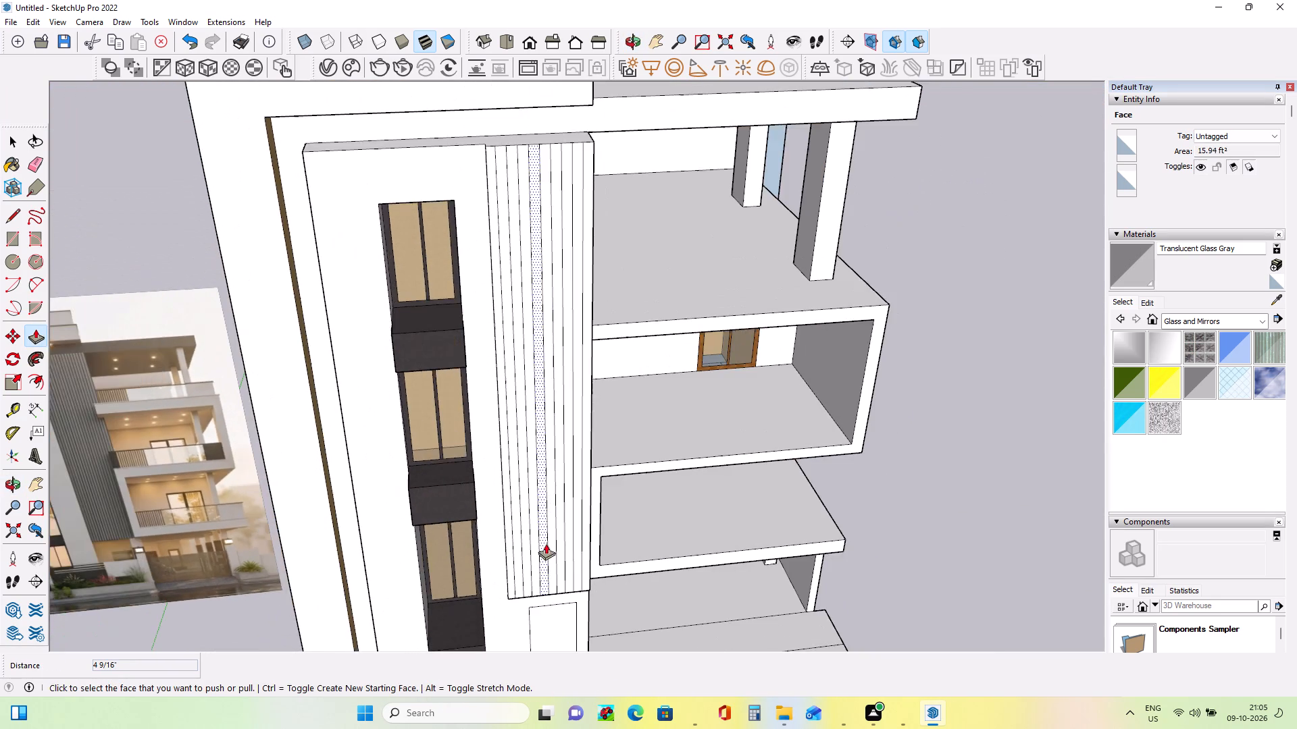
{"action": "middle_click_drag", "start_coordinate": [580, 562], "coordinate": [499, 575]}
{"action": "middle_click_drag", "start_coordinate": [499, 566], "coordinate": [499, 531]}
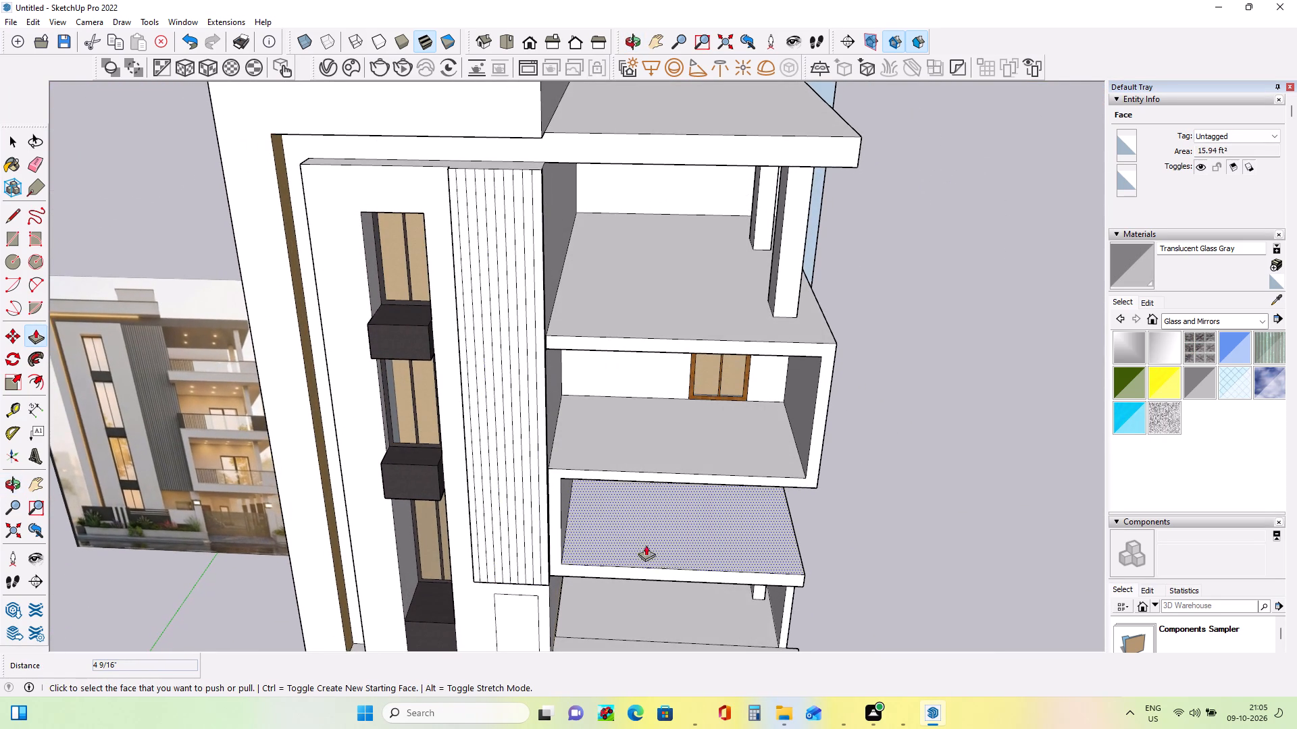
Undo the strip pulls and the repeated strip divisions until only the panel outline and its first strip's dividing line remain.
{"action": "key", "text": "ctrl+z"}
{"action": "key", "text": "ctrl+z"}
{"action": "key", "text": "ctrl+z"}
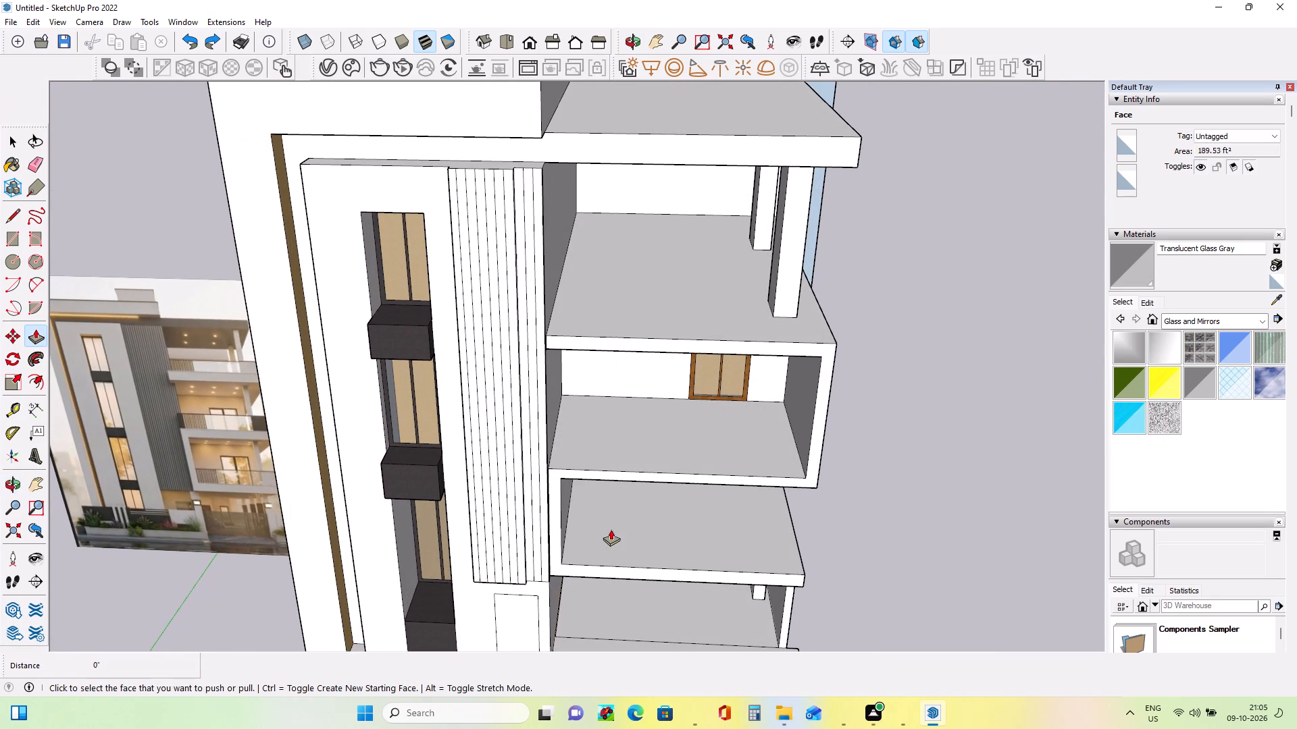
{"action": "key", "text": "ctrl+z"}
{"action": "key", "text": "ctrl+z"}
{"action": "key", "text": "ctrl+z"}
{"action": "key", "text": "ctrl+z"}
{"action": "key", "text": "ctrl+z"}
{"action": "key", "text": "ctrl+z"}
{"action": "key", "text": "ctrl+z"}
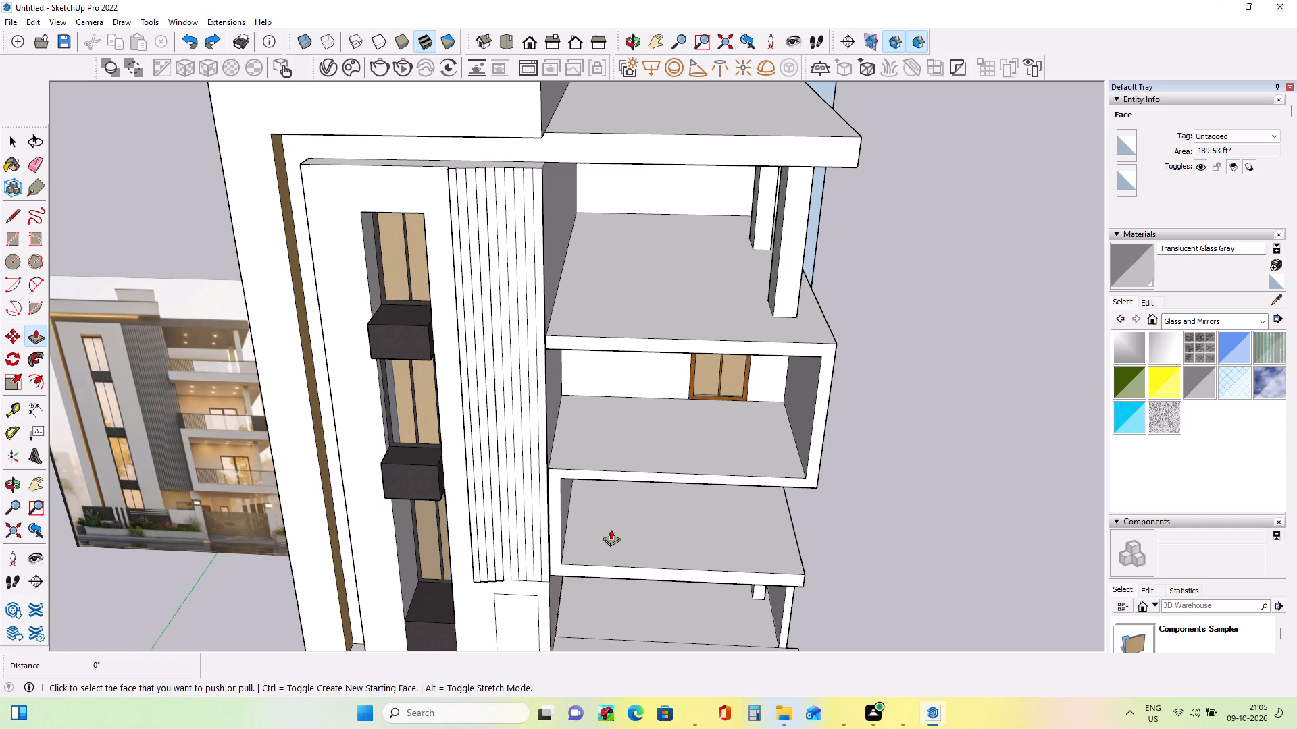
{"action": "key", "text": "ctrl+z"}
{"action": "key", "text": "ctrl+z"}
{"action": "key", "text": "ctrl+z"}
{"action": "key", "text": "ctrl+z"}
{"action": "key", "text": "ctrl+z"}
{"action": "key", "text": "ctrl+z"}
{"action": "key", "text": "ctrl+z"}
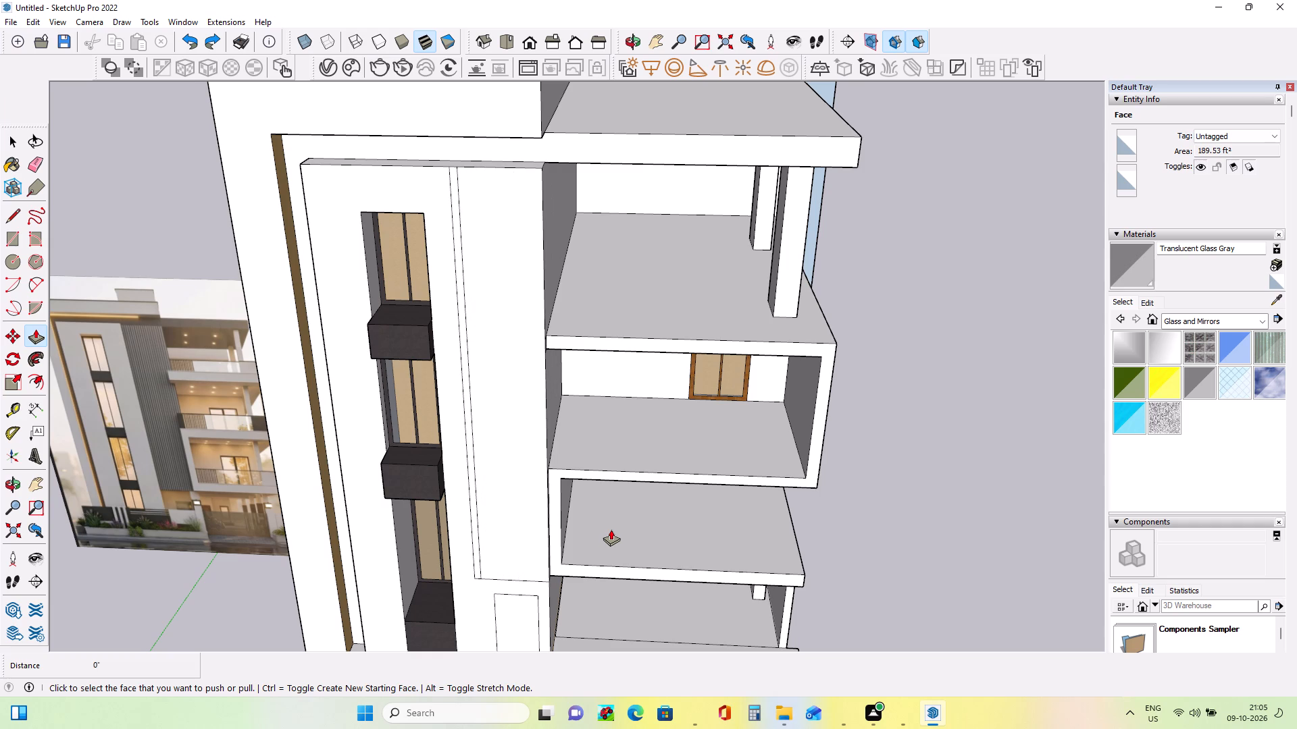
Copy the first strip's four outline edges about 7 1/4" along the panel's bottom edge, leaving a narrow gap between the strips.
{"action": "scroll", "coordinate": [459, 585], "scroll_direction": "up", "scroll_amount": 3}
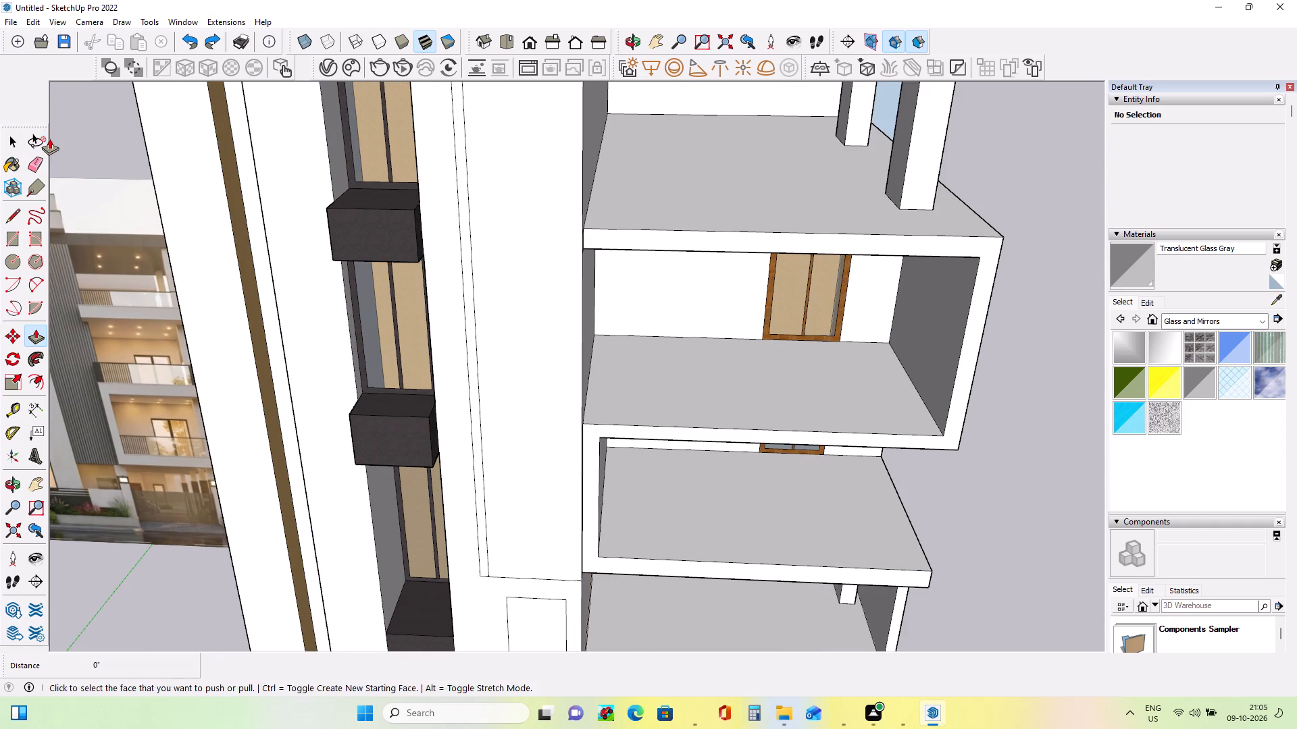
{"action": "left_click", "coordinate": [11, 219]}
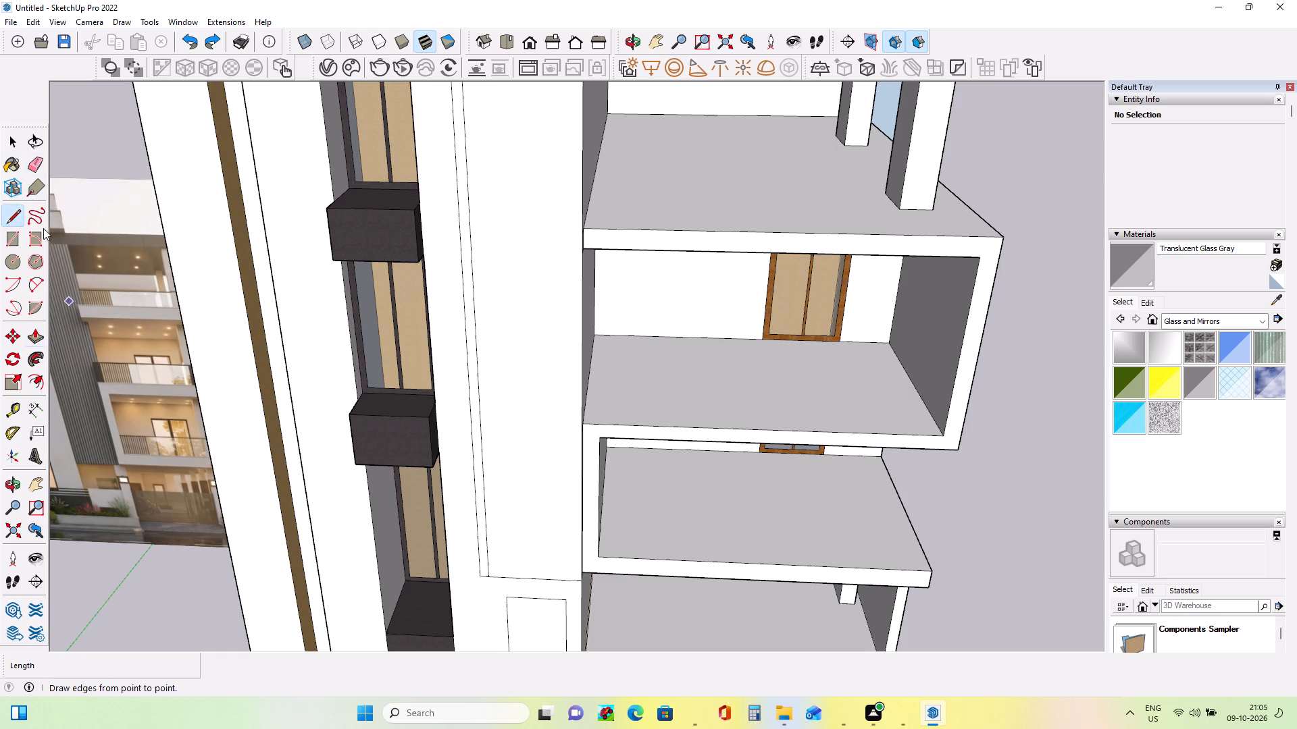
{"action": "scroll", "coordinate": [414, 453], "scroll_direction": "down", "scroll_amount": 5}
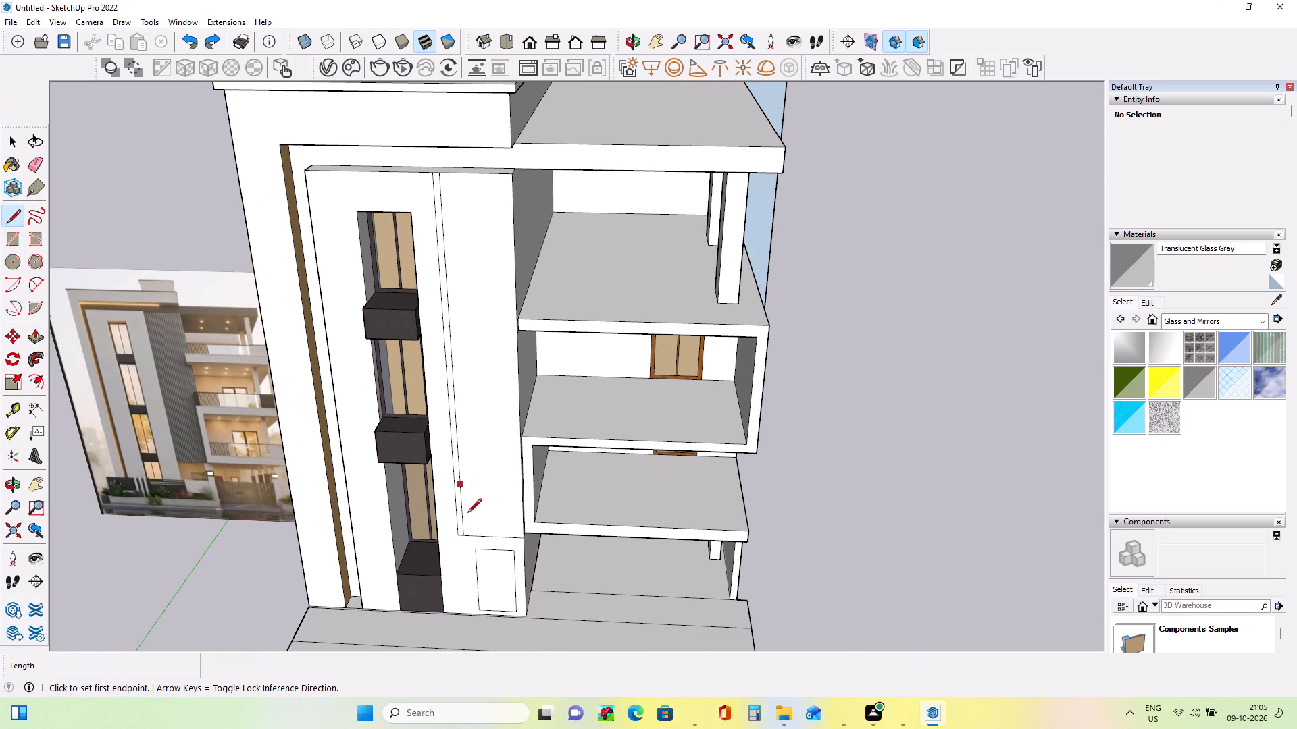
{"action": "left_click", "coordinate": [11, 144]}
{"action": "scroll", "coordinate": [428, 524], "scroll_direction": "up", "scroll_amount": 7}
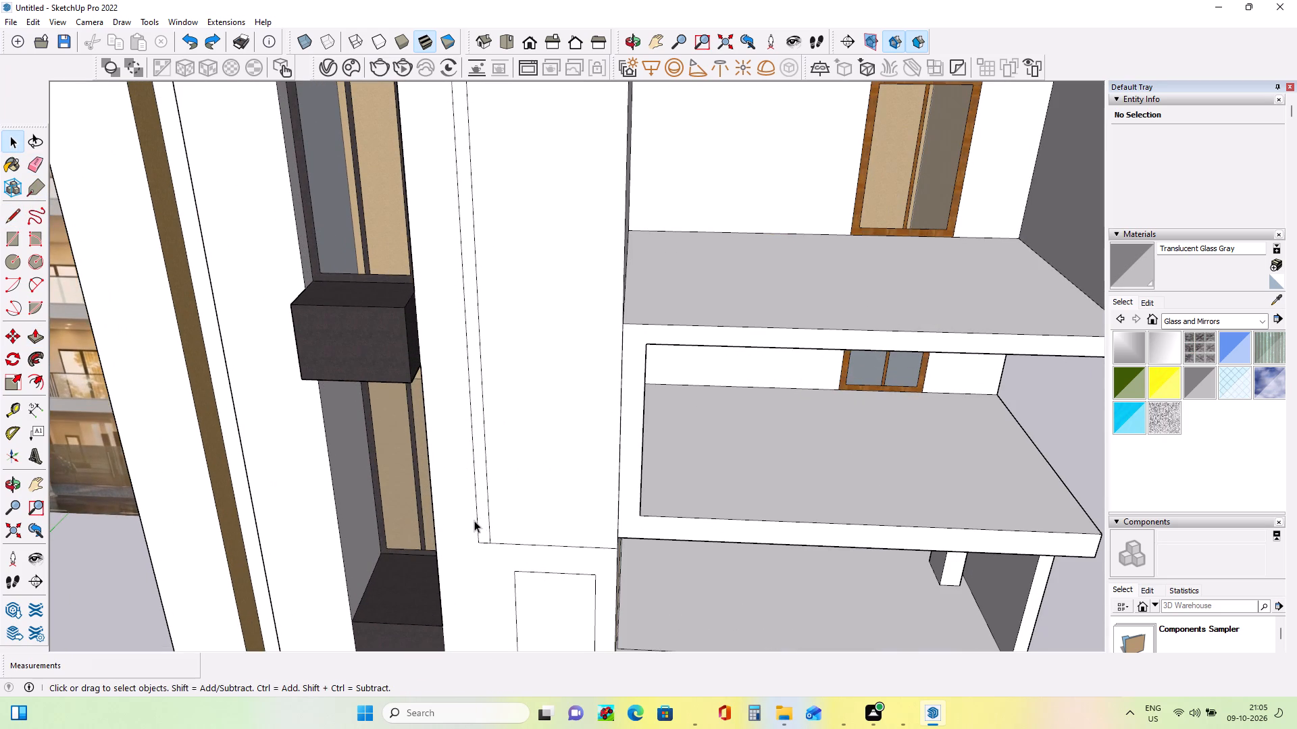
{"action": "left_click", "coordinate": [478, 522]}
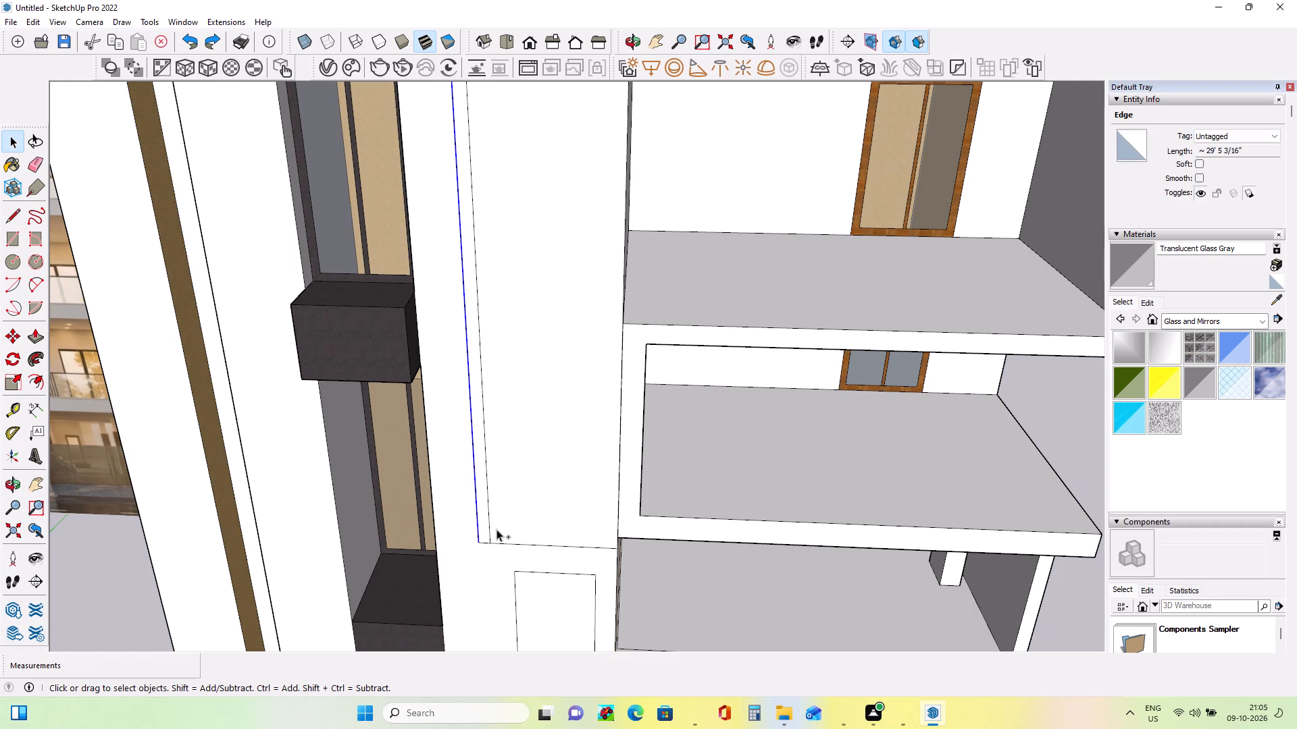
{"action": "left_click", "coordinate": [488, 524], "text": "ctrl"}
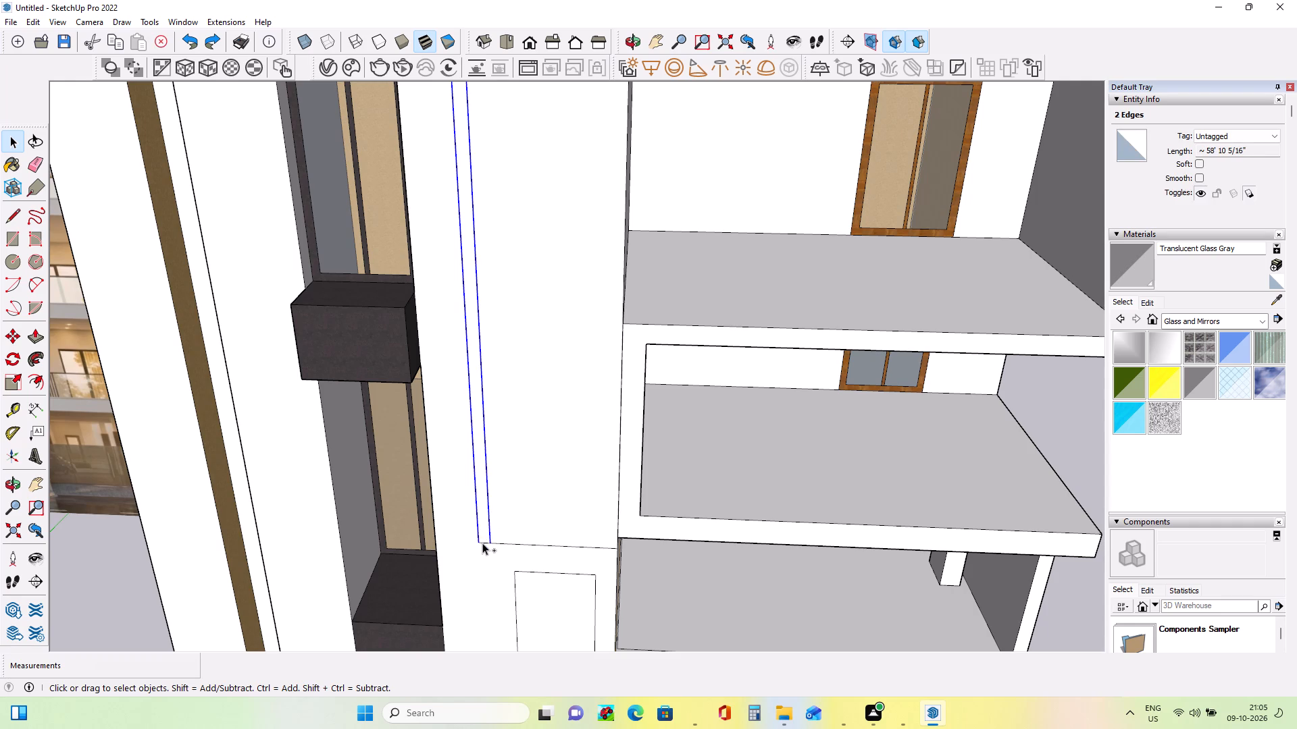
{"action": "left_click", "coordinate": [482, 540], "text": "ctrl"}
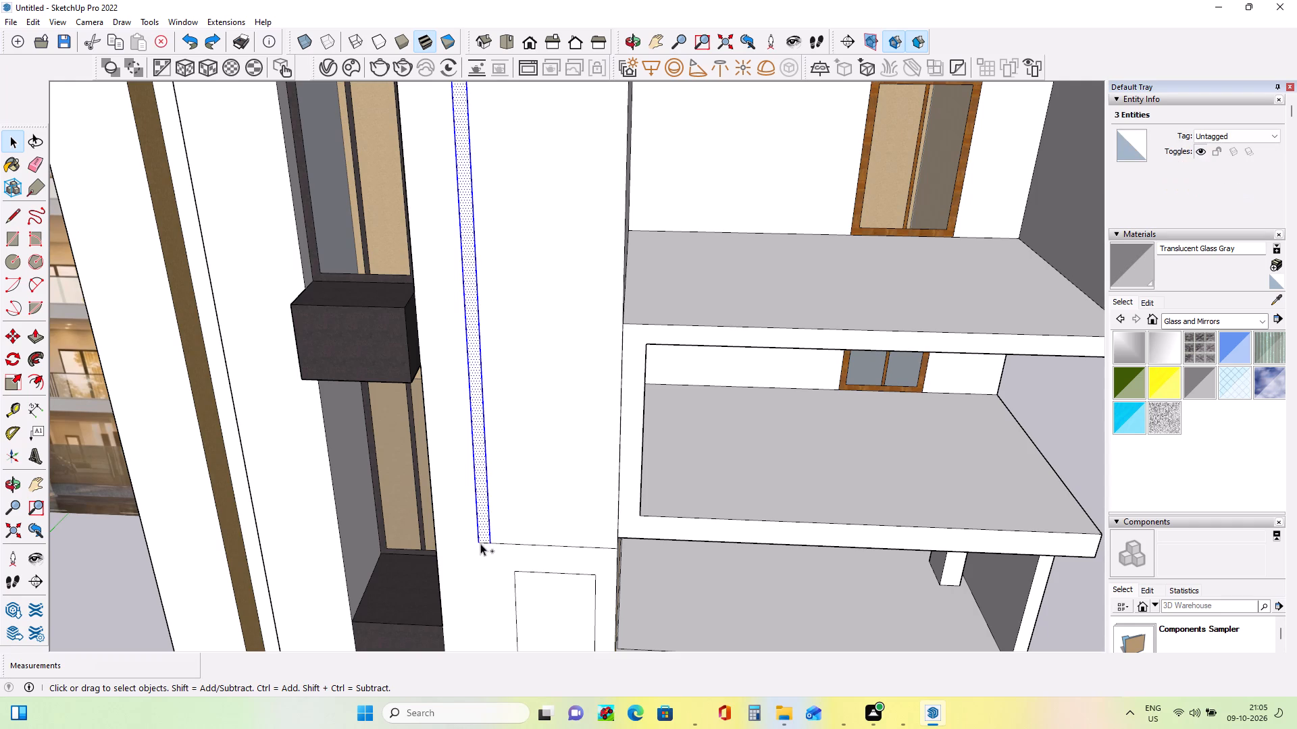
{"action": "left_click", "coordinate": [484, 541], "text": "ctrl"}
{"action": "scroll", "coordinate": [484, 544], "scroll_direction": "up", "scroll_amount": 3, "text": "ctrl"}
{"action": "scroll", "coordinate": [484, 544], "scroll_direction": "down", "scroll_amount": 4, "text": "ctrl"}
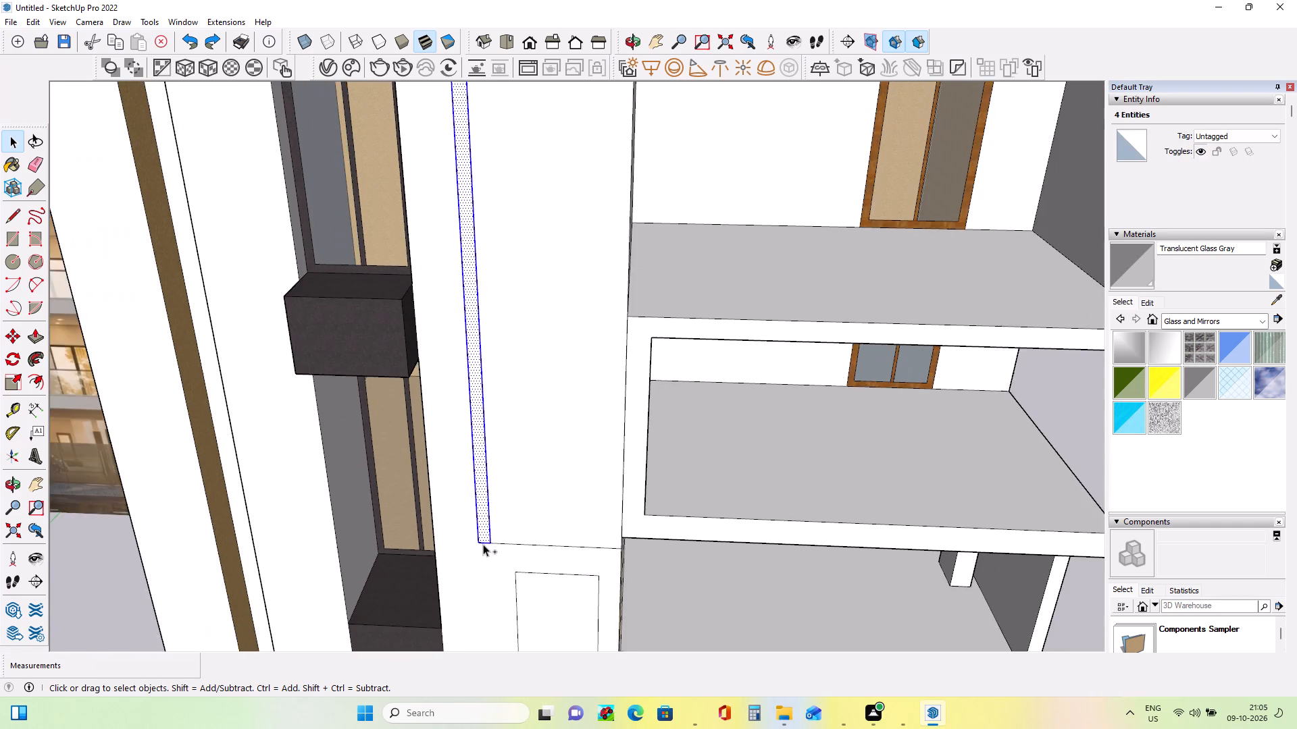
{"action": "scroll", "coordinate": [483, 544], "scroll_direction": "down", "scroll_amount": 9, "text": "ctrl"}
{"action": "scroll", "coordinate": [461, 245], "scroll_direction": "up", "scroll_amount": 4, "text": "ctrl"}
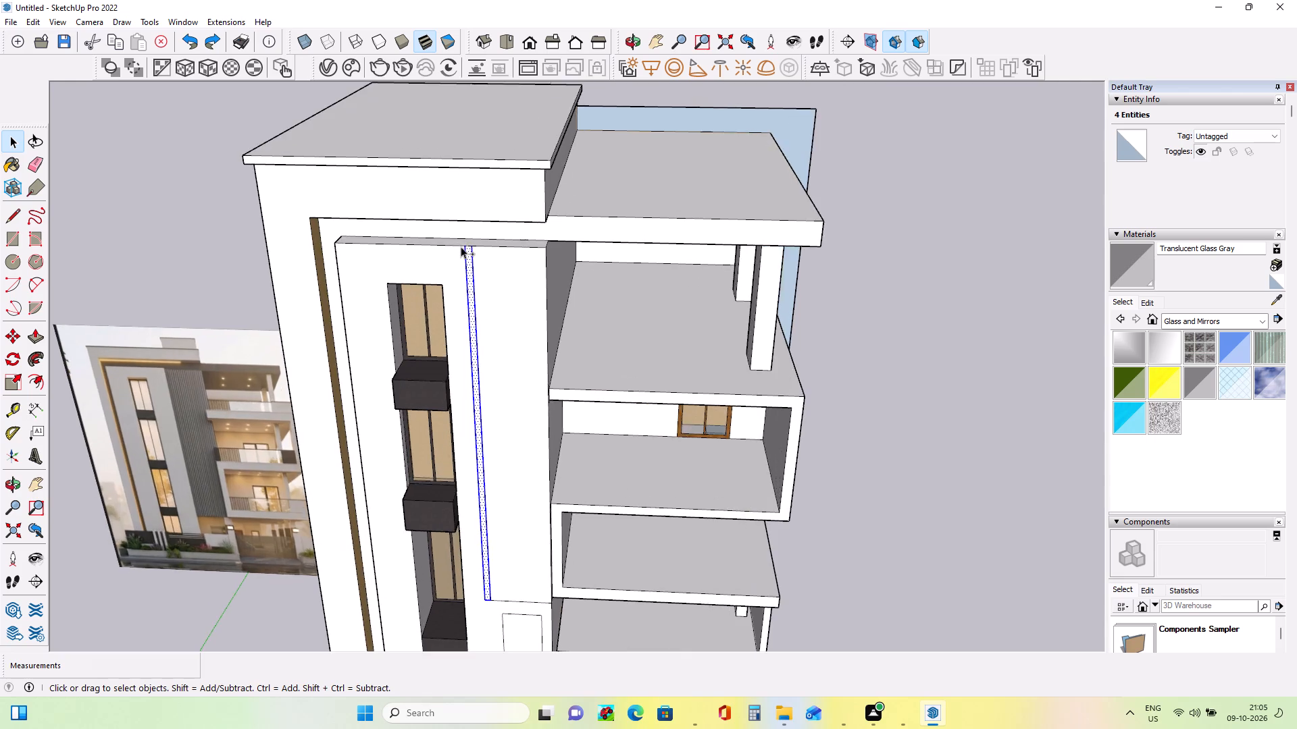
{"action": "scroll", "coordinate": [461, 246], "scroll_direction": "up", "scroll_amount": 7, "text": "ctrl"}
{"action": "left_click", "coordinate": [474, 242], "text": "ctrl"}
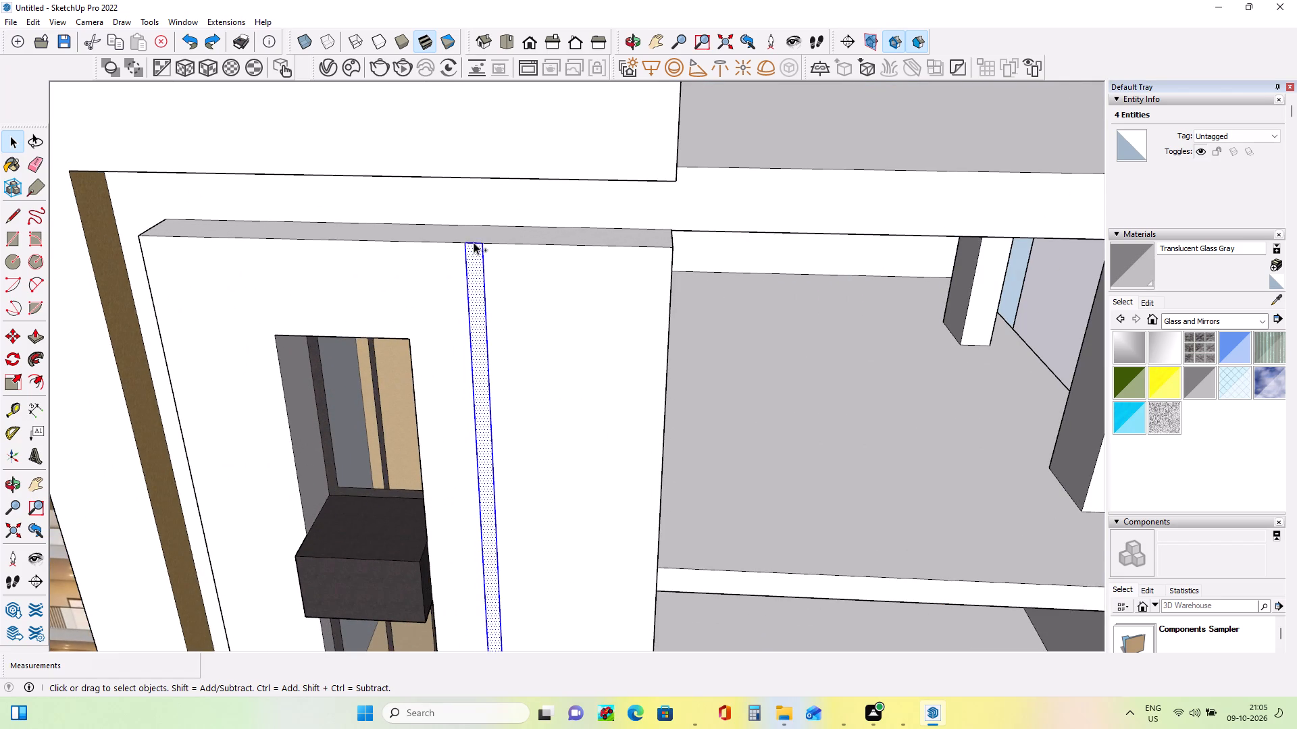
{"action": "scroll", "coordinate": [474, 270], "scroll_direction": "down", "scroll_amount": 16, "text": "ctrl"}
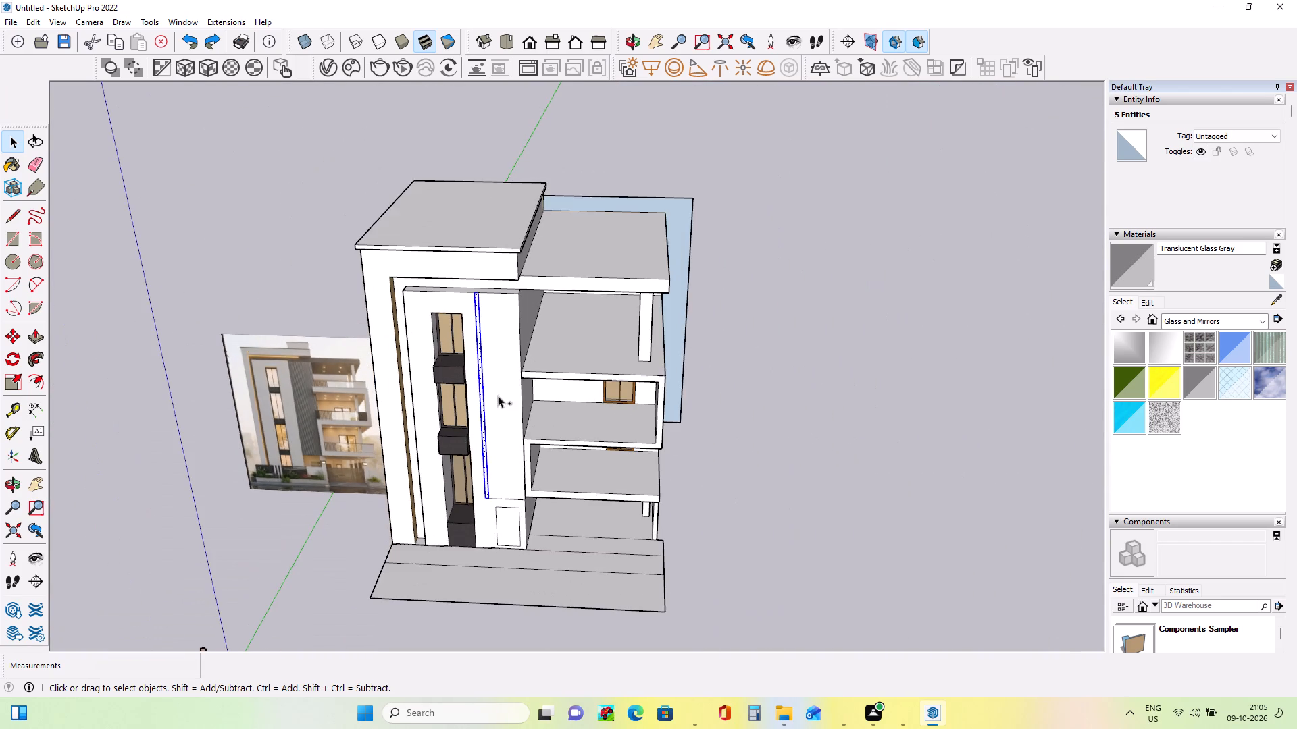
{"action": "scroll", "coordinate": [498, 491], "scroll_direction": "up", "scroll_amount": 13, "text": "ctrl"}
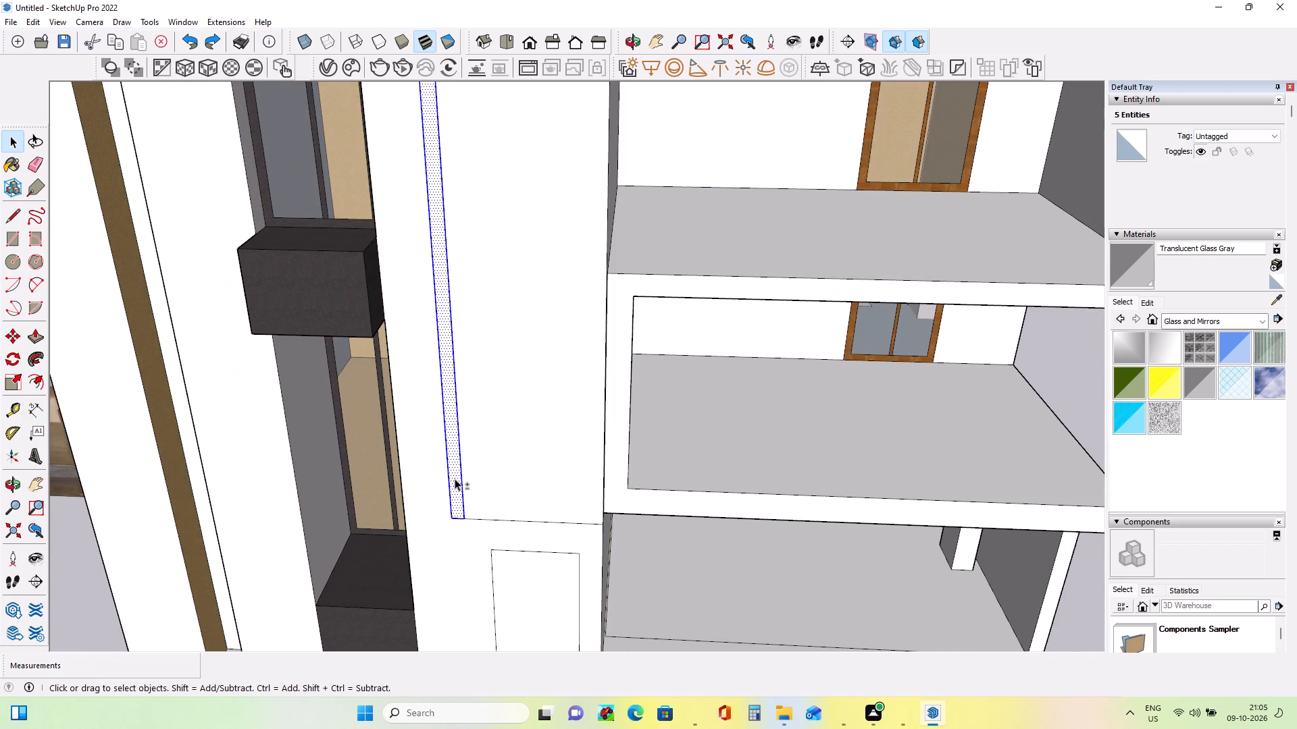
{"action": "left_click", "coordinate": [455, 479], "text": "shift"}
{"action": "scroll", "coordinate": [476, 493], "scroll_direction": "down", "scroll_amount": 4}
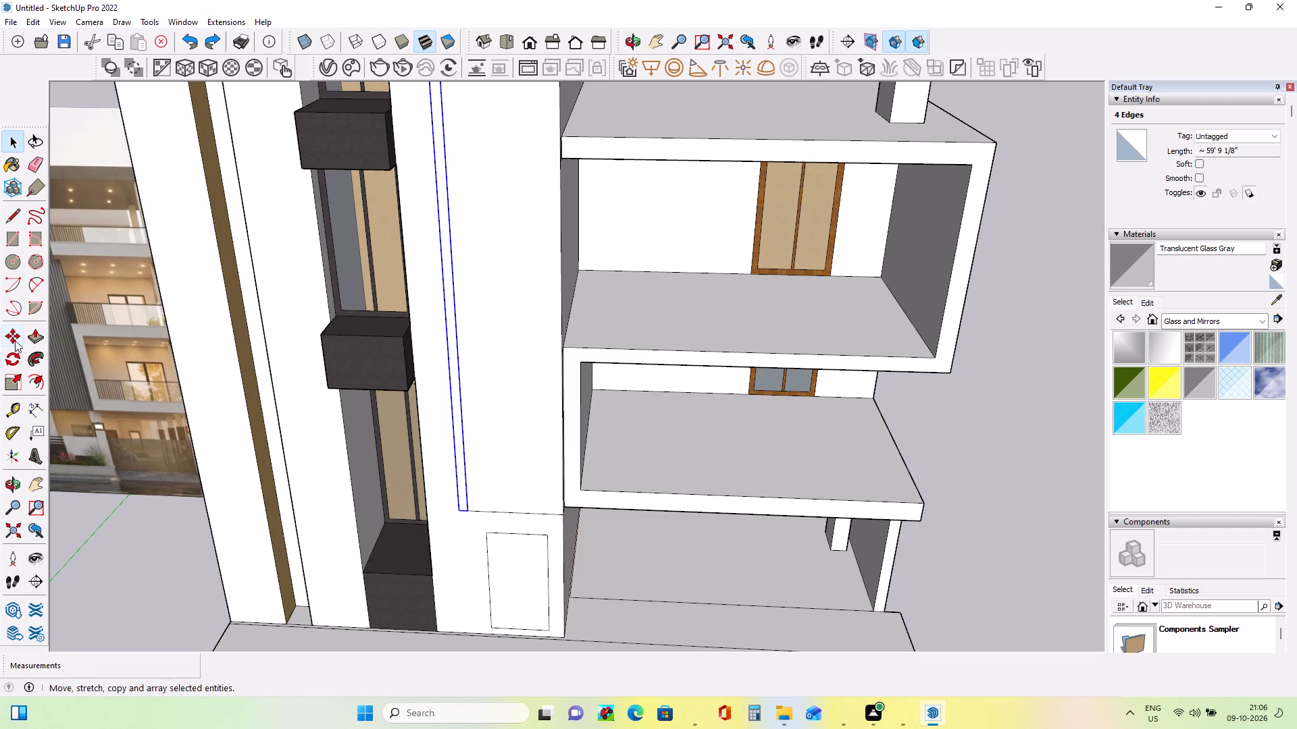
{"action": "left_click", "coordinate": [15, 340]}
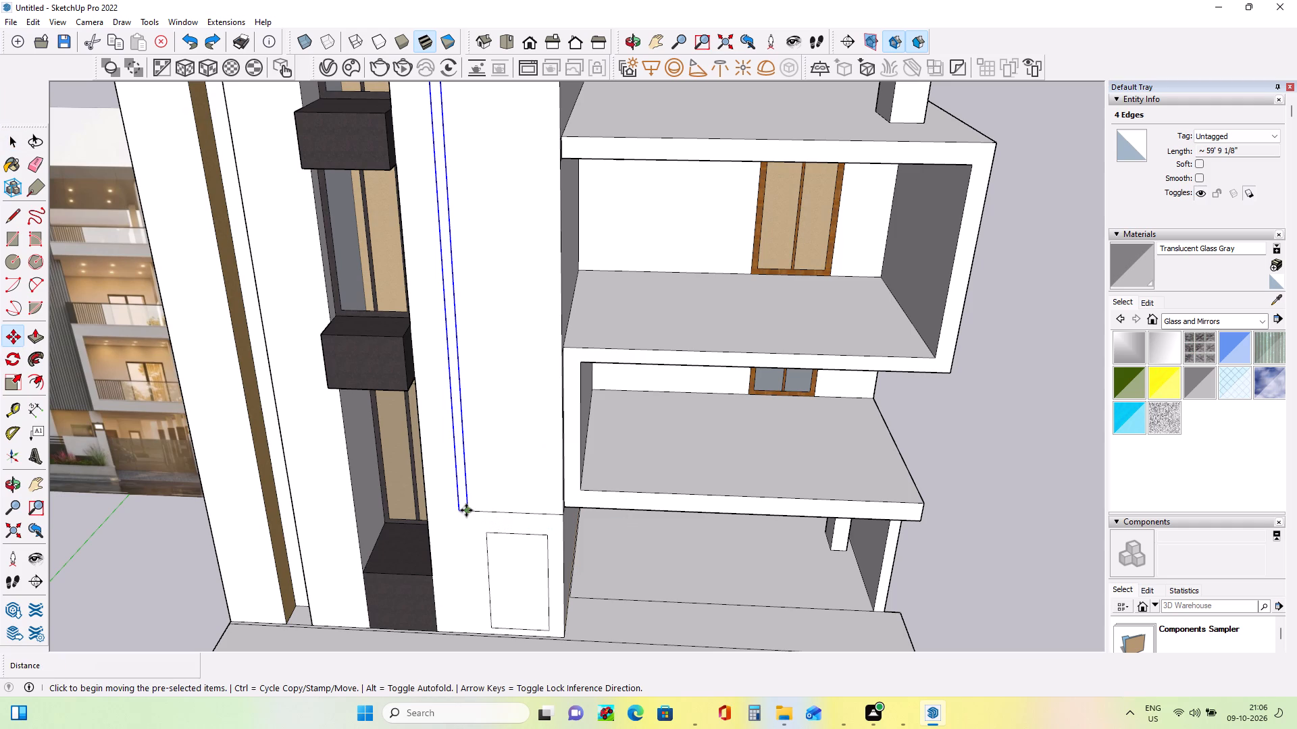
{"action": "left_click", "coordinate": [466, 510]}
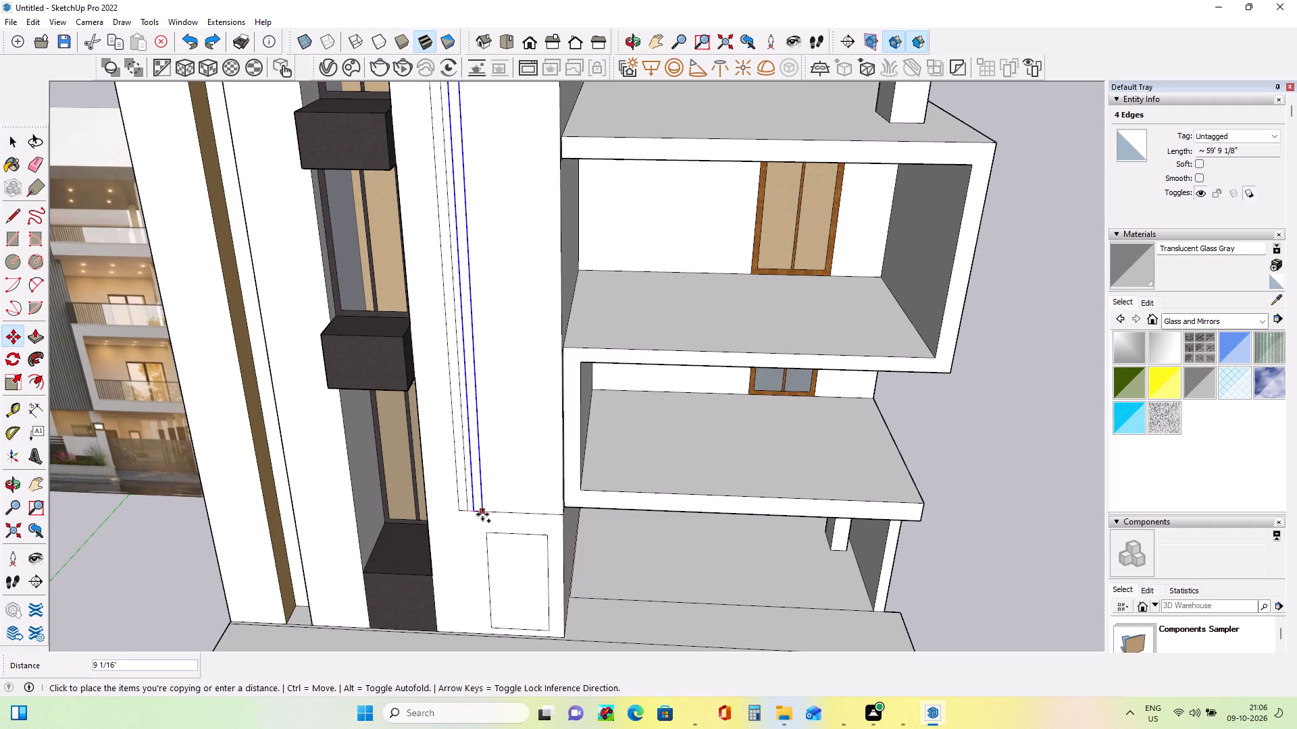
{"action": "scroll", "coordinate": [482, 514], "scroll_direction": "up", "scroll_amount": 7}
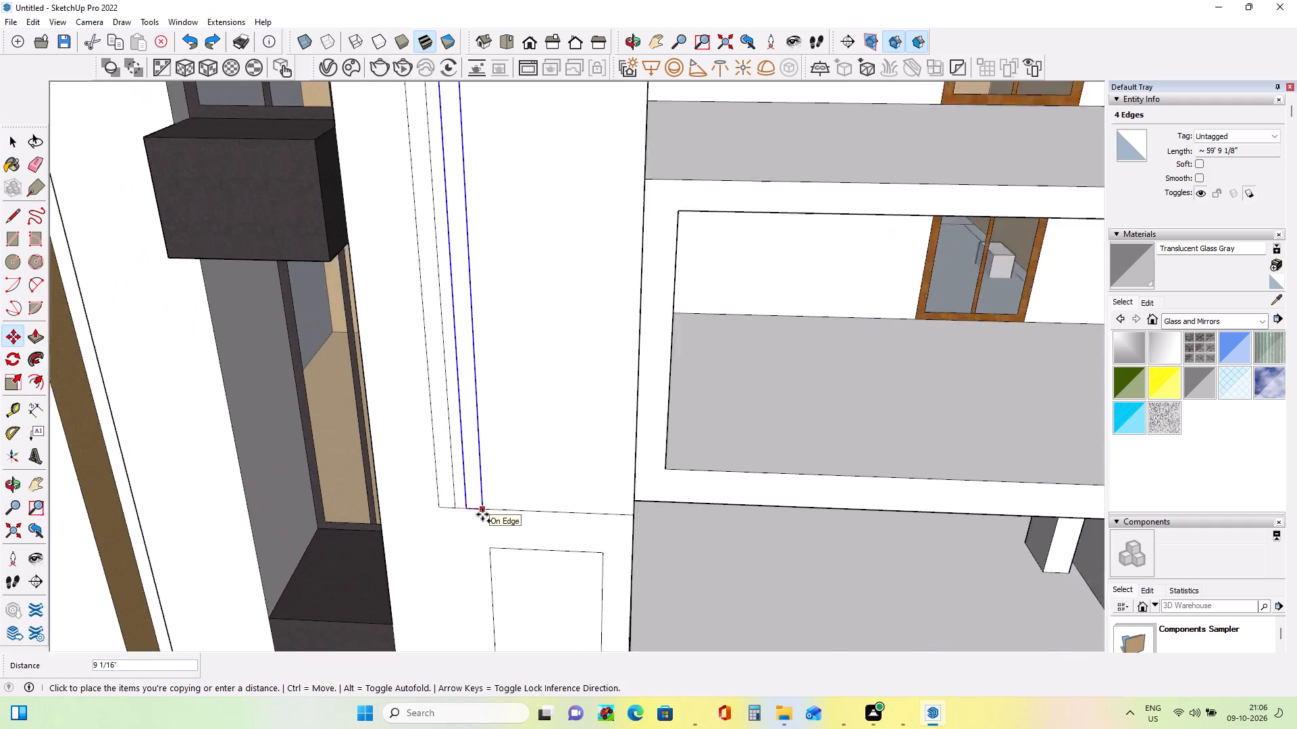
{"action": "scroll", "coordinate": [482, 514], "scroll_direction": "up", "scroll_amount": 1}
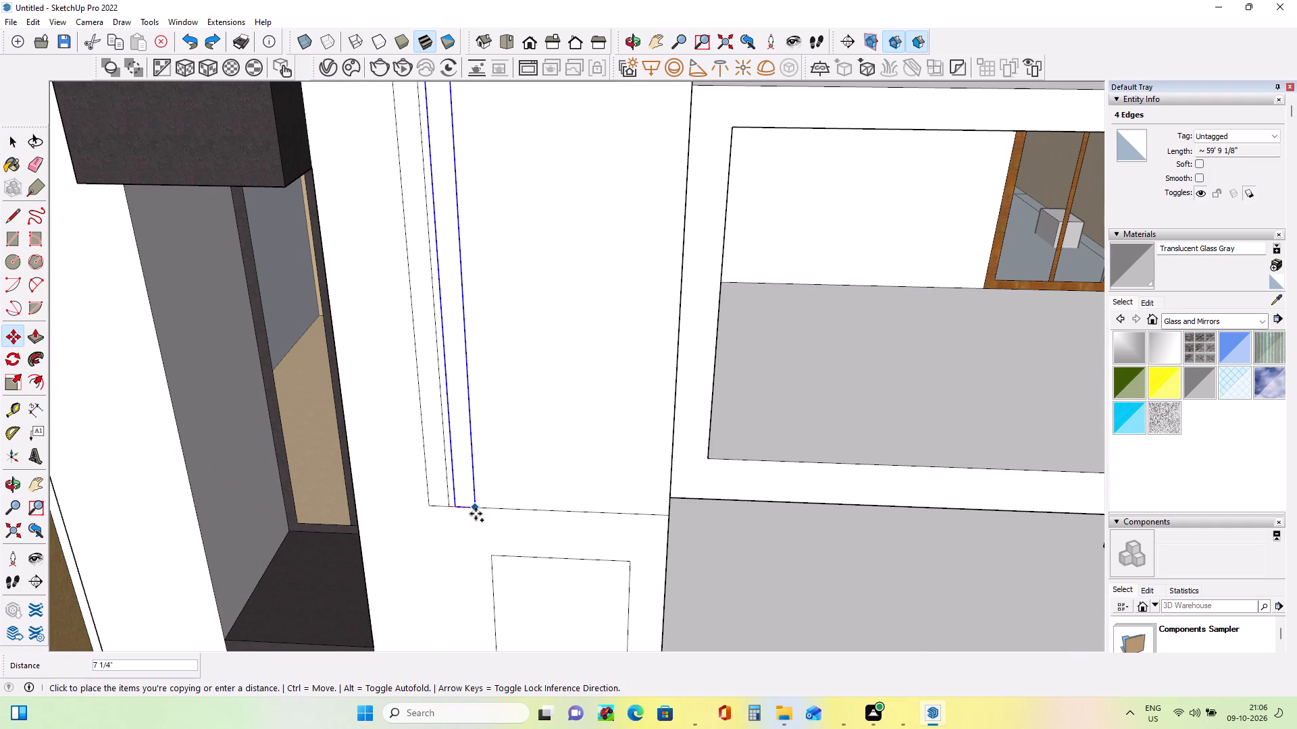
{"action": "left_click", "coordinate": [476, 514]}
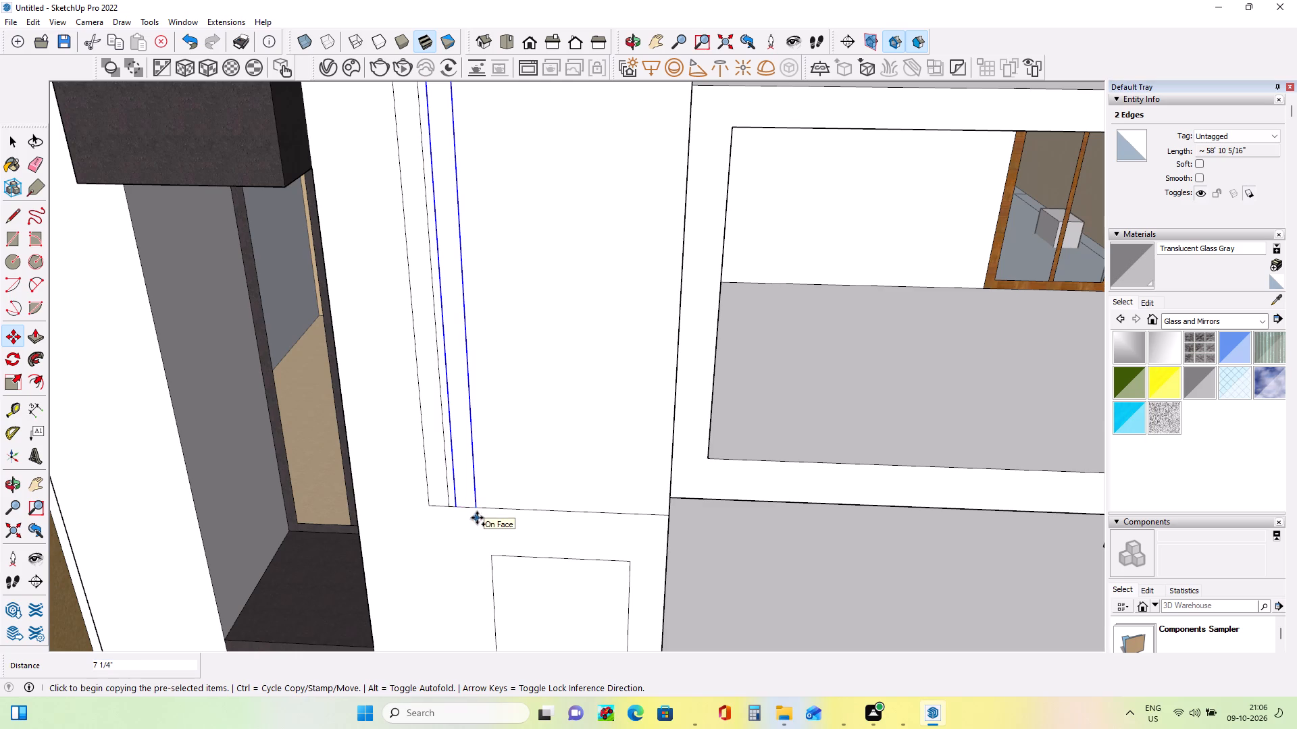
Array the copied strip outline six times across the panel at the same spacing.
{"action": "key", "text": "shift+asterisk"}
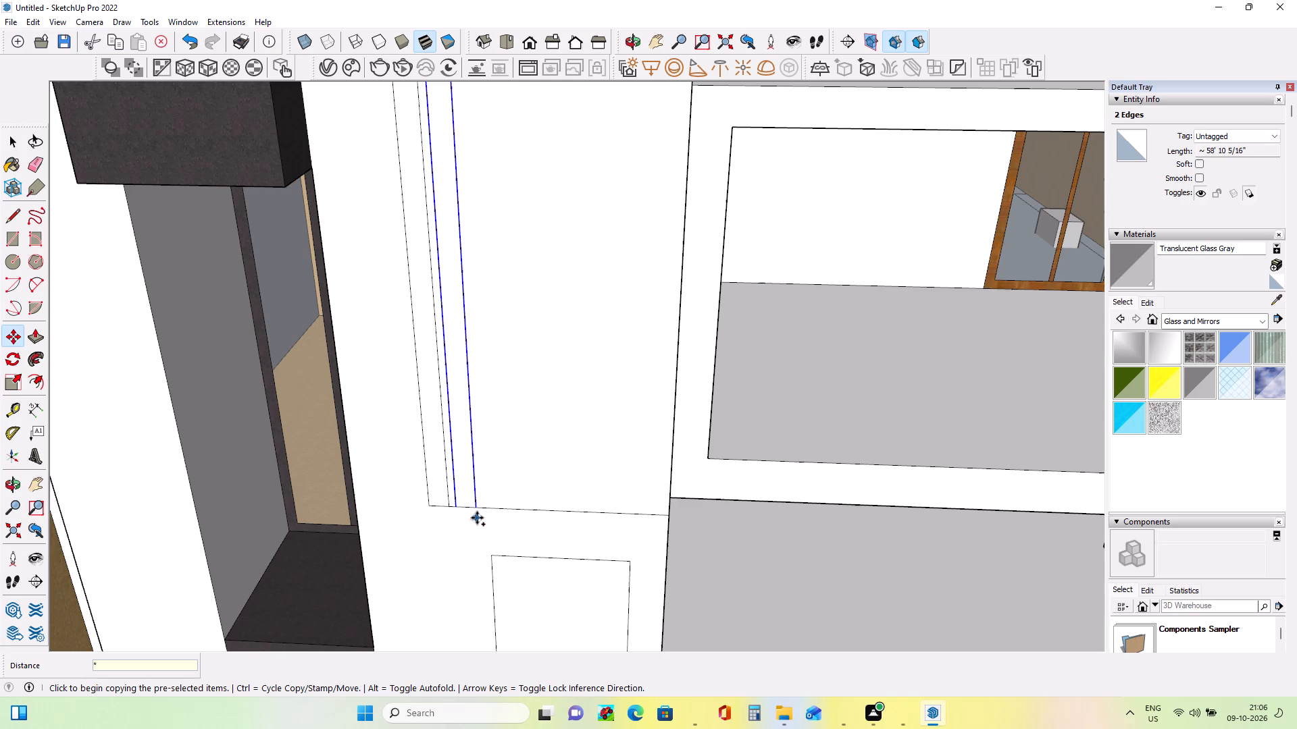
{"action": "key", "text": "6"}
{"action": "key", "text": "Return"}
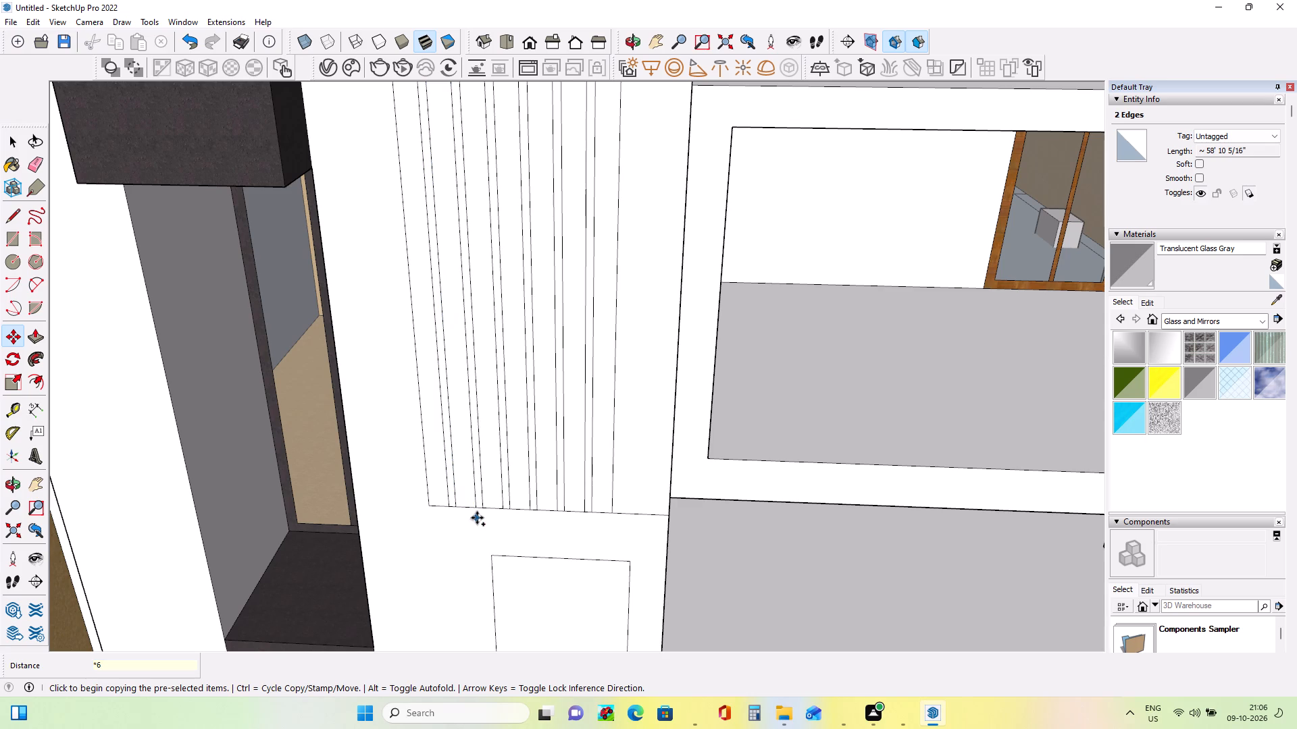
{"action": "scroll", "coordinate": [477, 518], "scroll_direction": "down", "scroll_amount": 6}
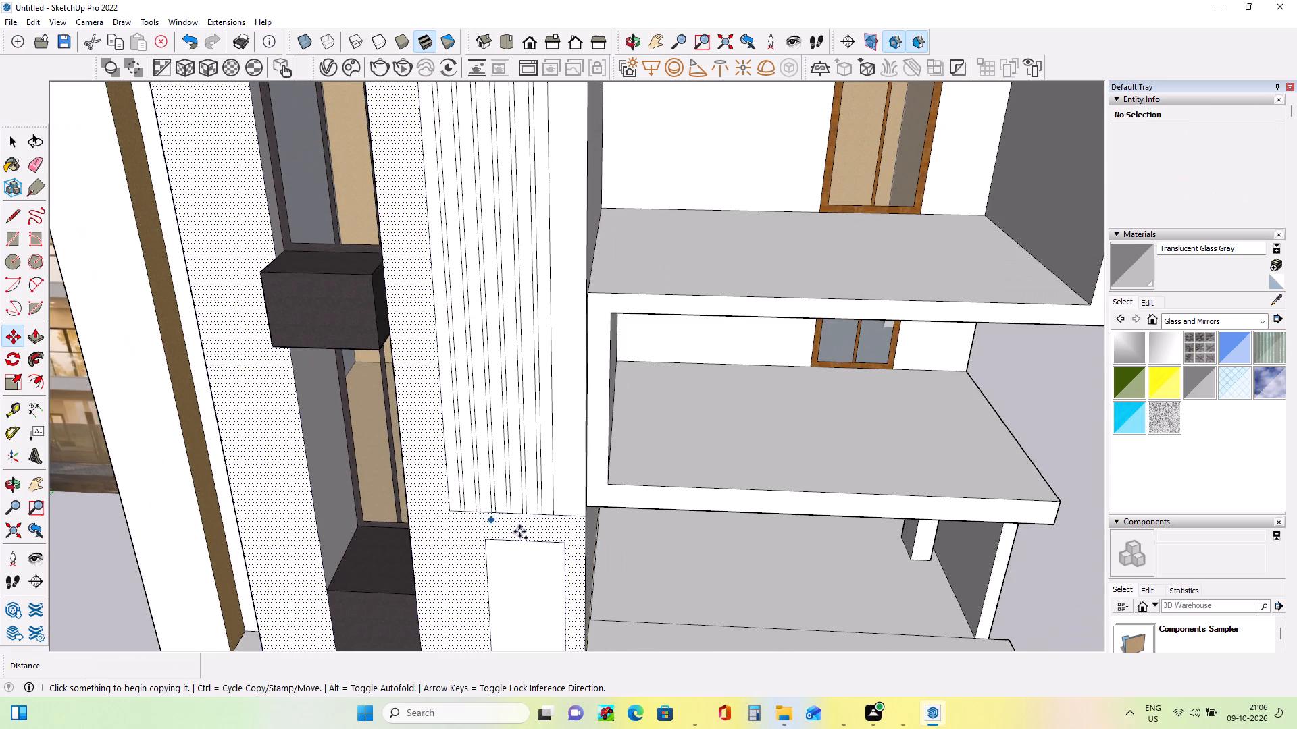
{"action": "middle_click_drag", "start_coordinate": [548, 539], "coordinate": [539, 508]}
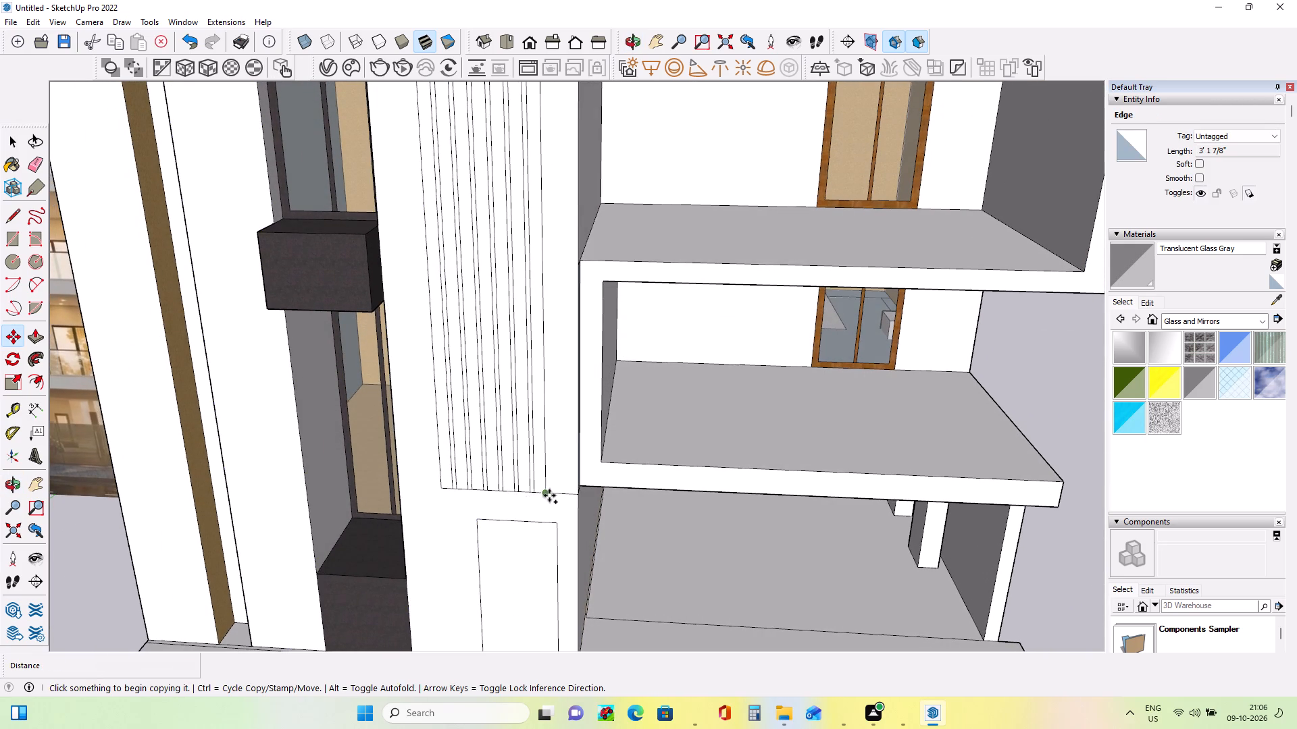
{"action": "scroll", "coordinate": [549, 495], "scroll_direction": "up", "scroll_amount": 7}
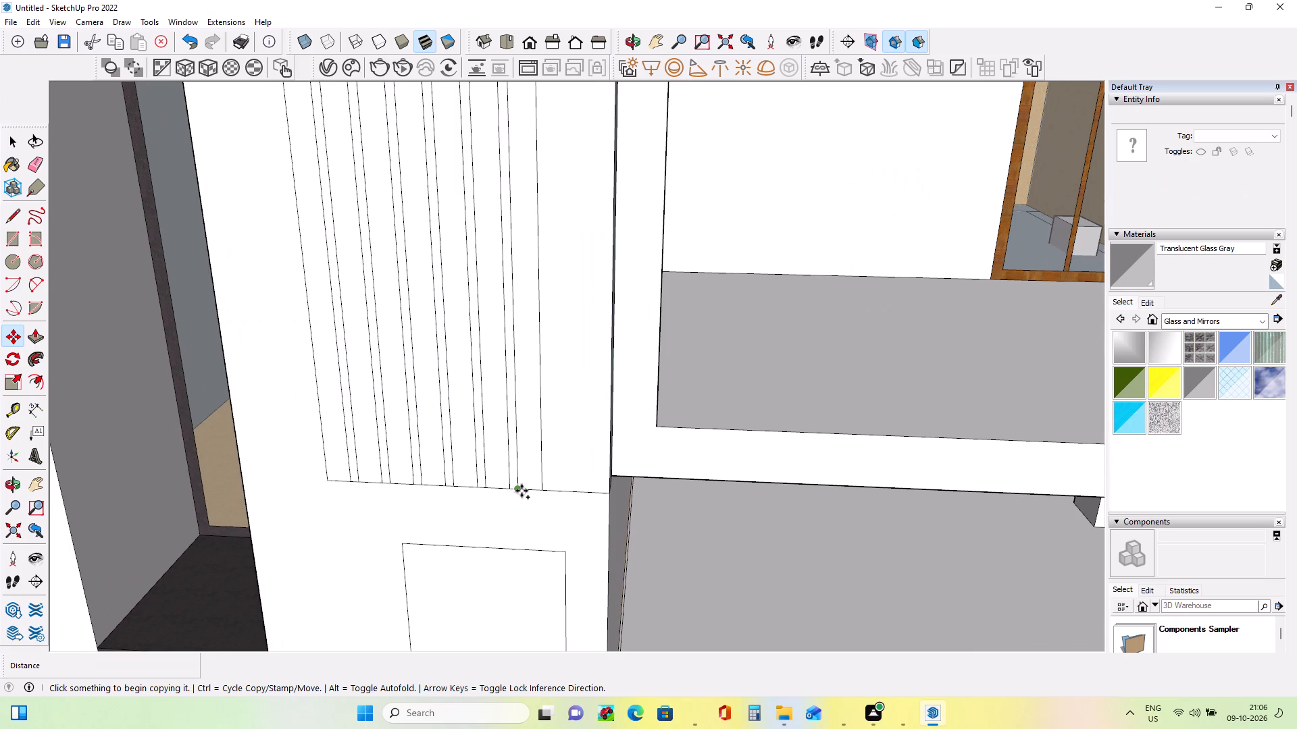
{"action": "left_click", "coordinate": [9, 142]}
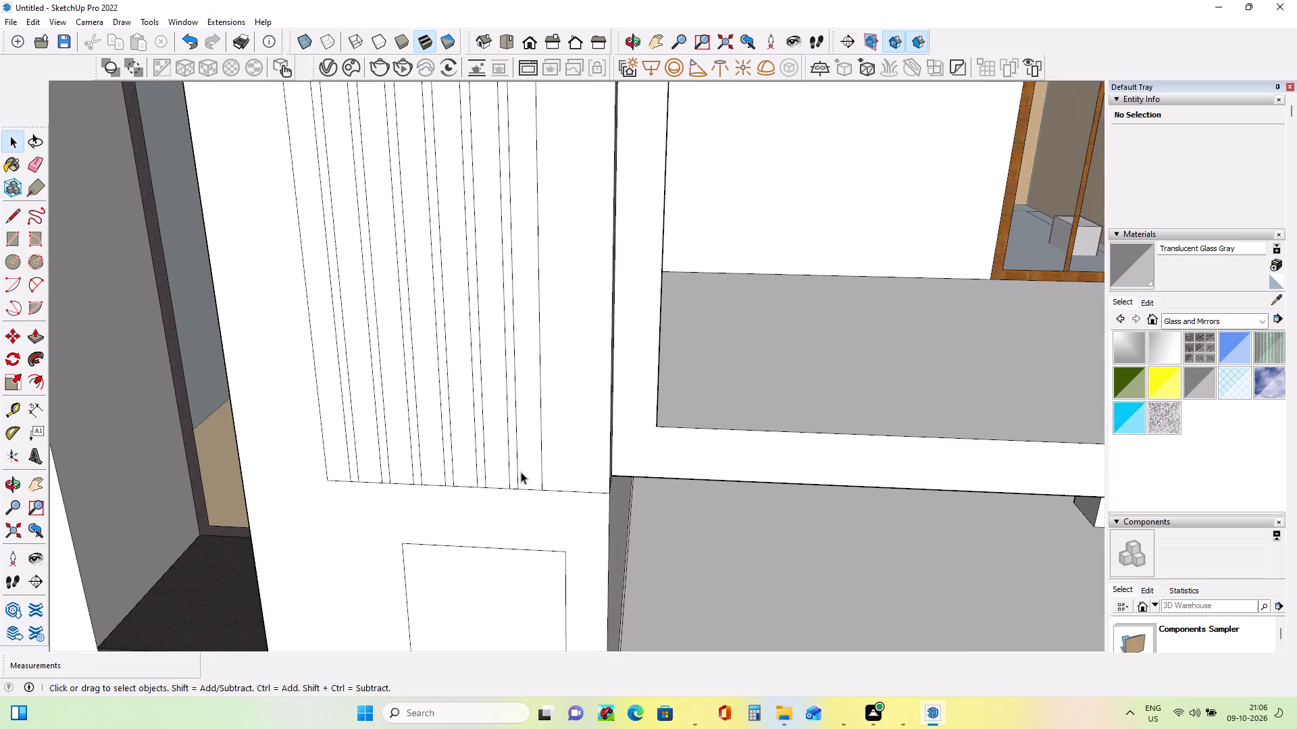
Copy the last strip's four outline edges about 7" along the panel's bottom edge, leaving a narrow gap between the strips.
{"action": "left_click", "coordinate": [519, 473]}
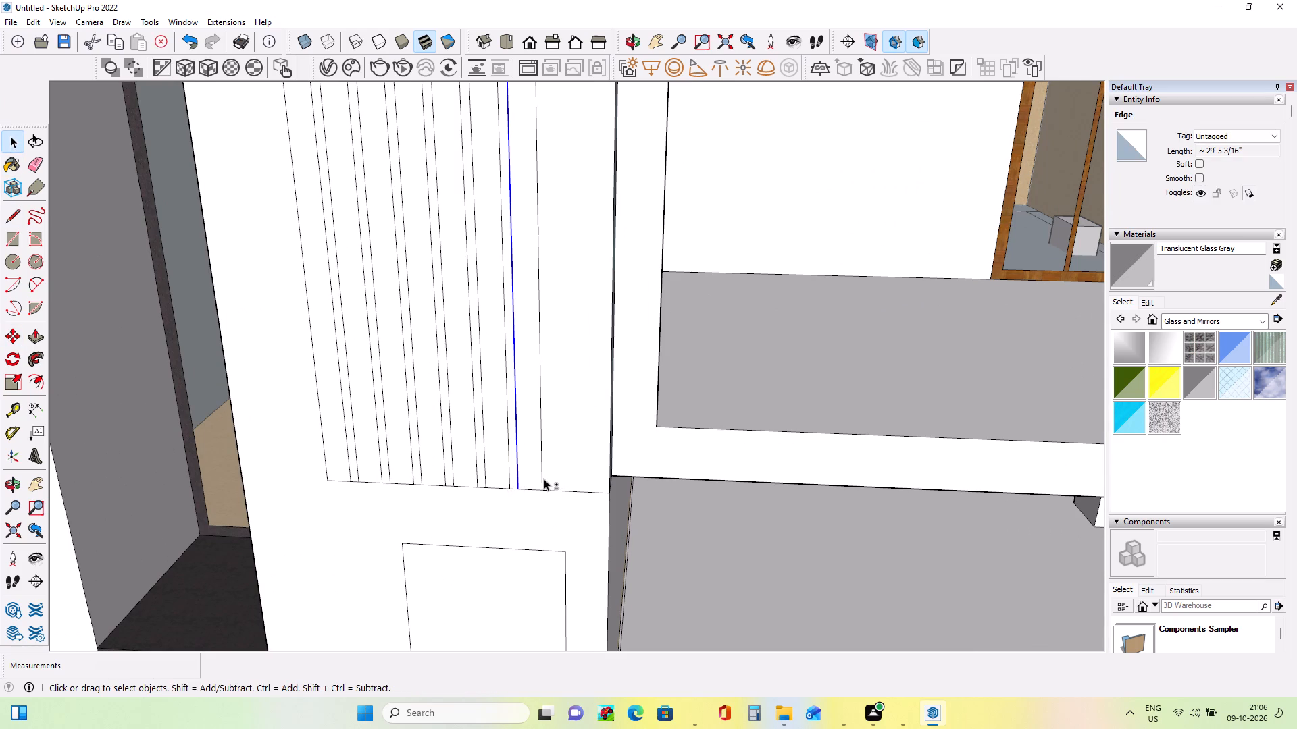
{"action": "left_click", "coordinate": [543, 478], "text": "shift"}
{"action": "left_click", "coordinate": [537, 488], "text": "shift"}
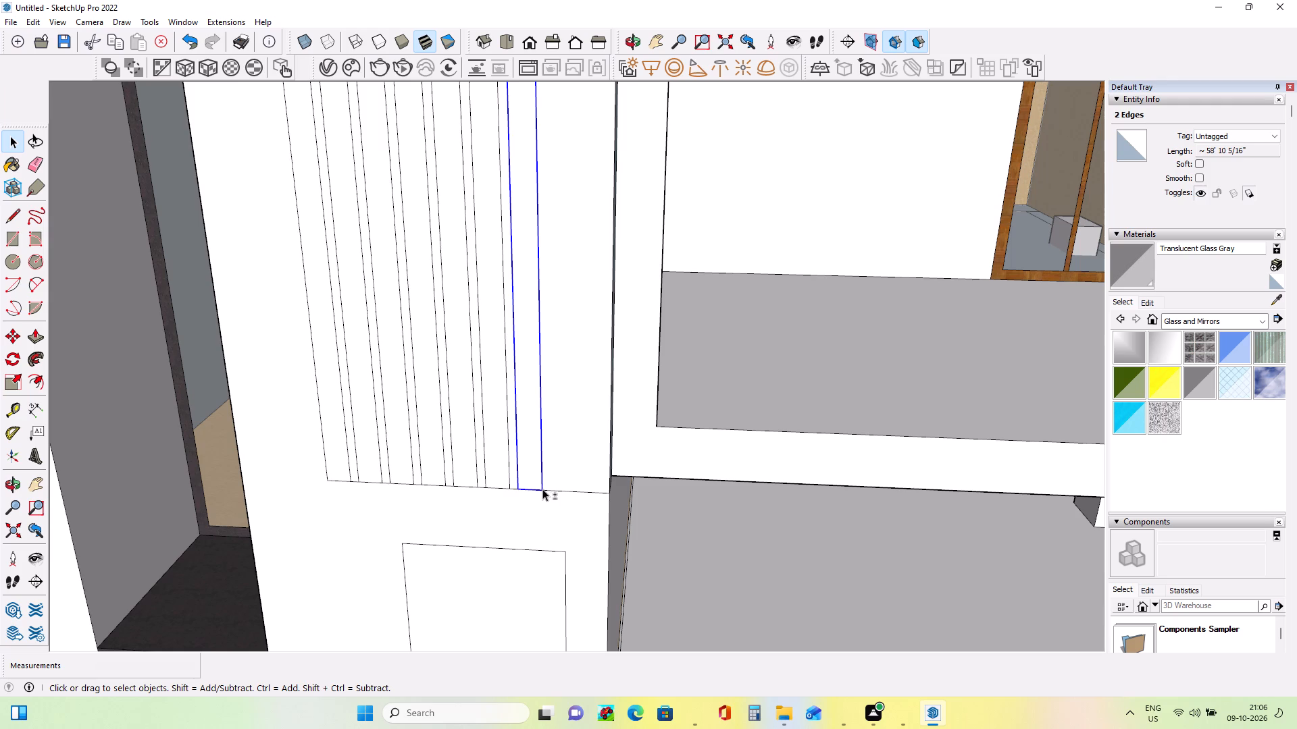
{"action": "scroll", "coordinate": [544, 477], "scroll_direction": "down", "scroll_amount": 15}
{"action": "scroll", "coordinate": [567, 208], "scroll_direction": "down", "scroll_amount": 3}
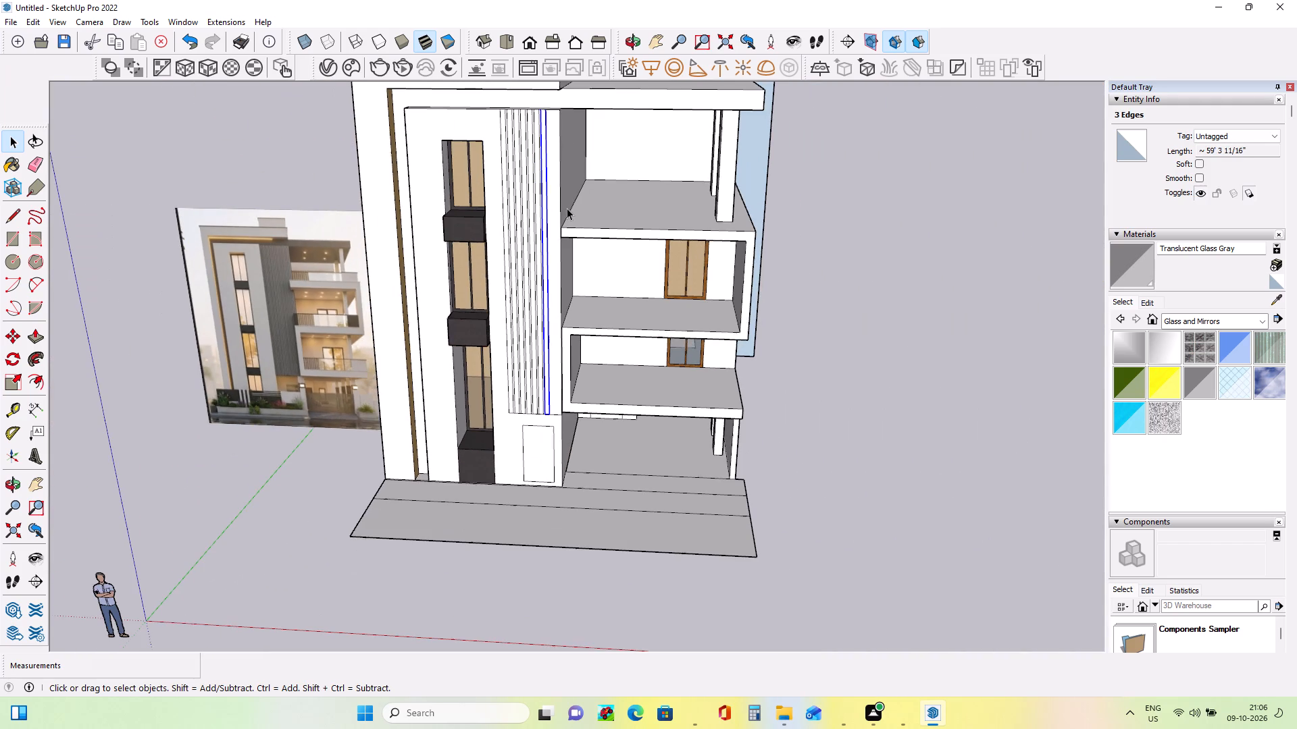
{"action": "scroll", "coordinate": [567, 208], "scroll_direction": "down", "scroll_amount": 2}
{"action": "scroll", "coordinate": [542, 127], "scroll_direction": "up", "scroll_amount": 11}
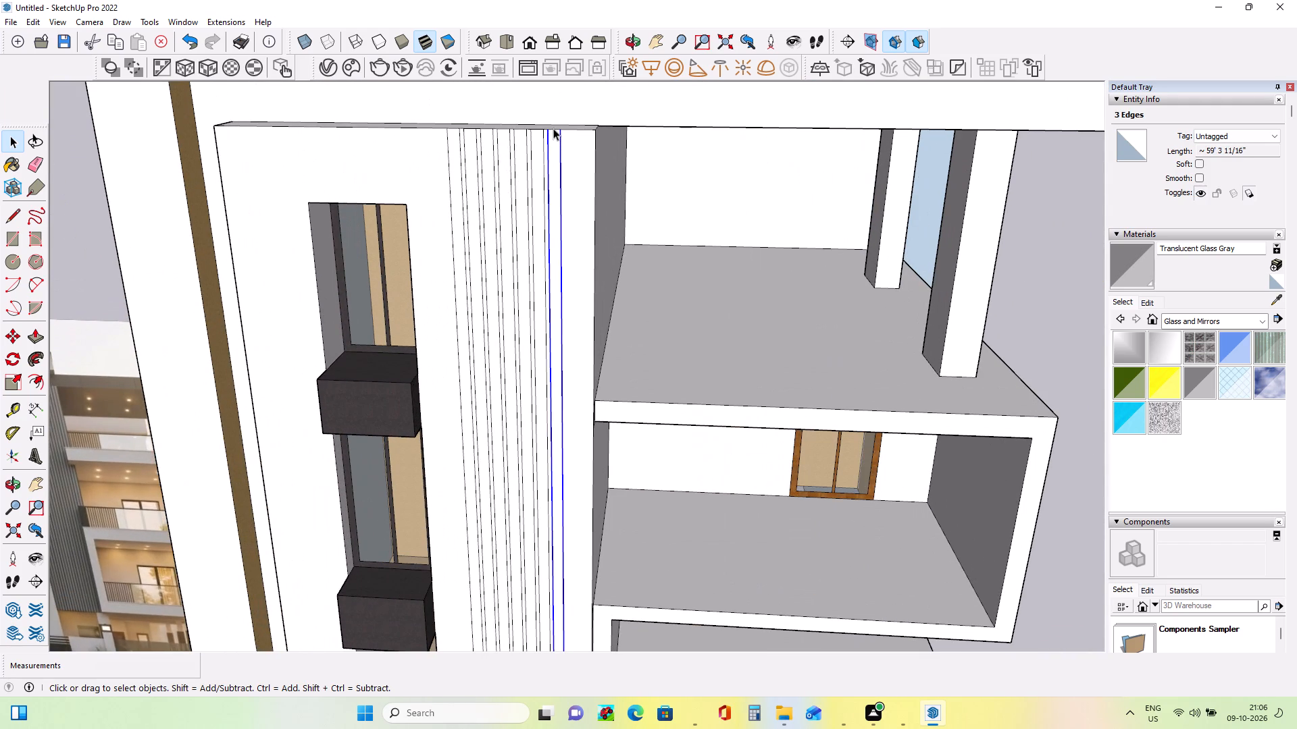
{"action": "left_click", "coordinate": [553, 128]}
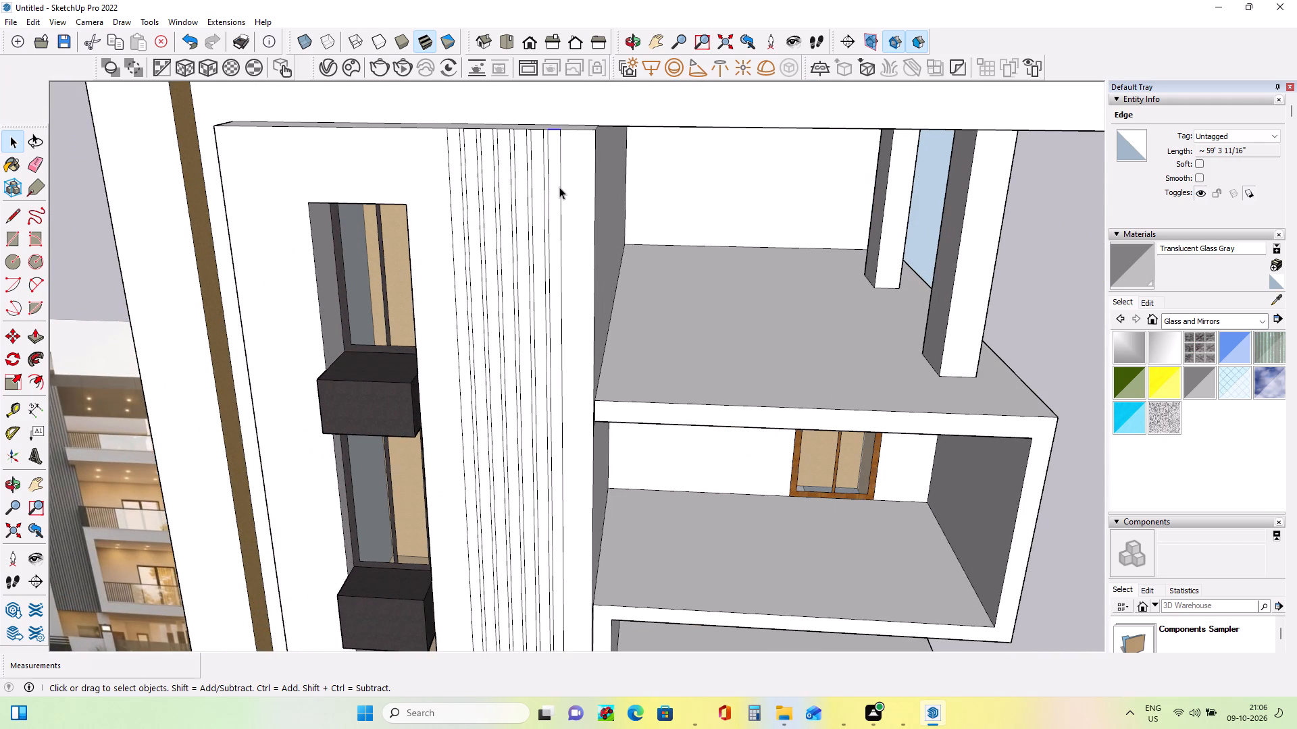
{"action": "left_click", "coordinate": [561, 195], "text": "ctrl"}
{"action": "left_click", "coordinate": [547, 205], "text": "ctrl"}
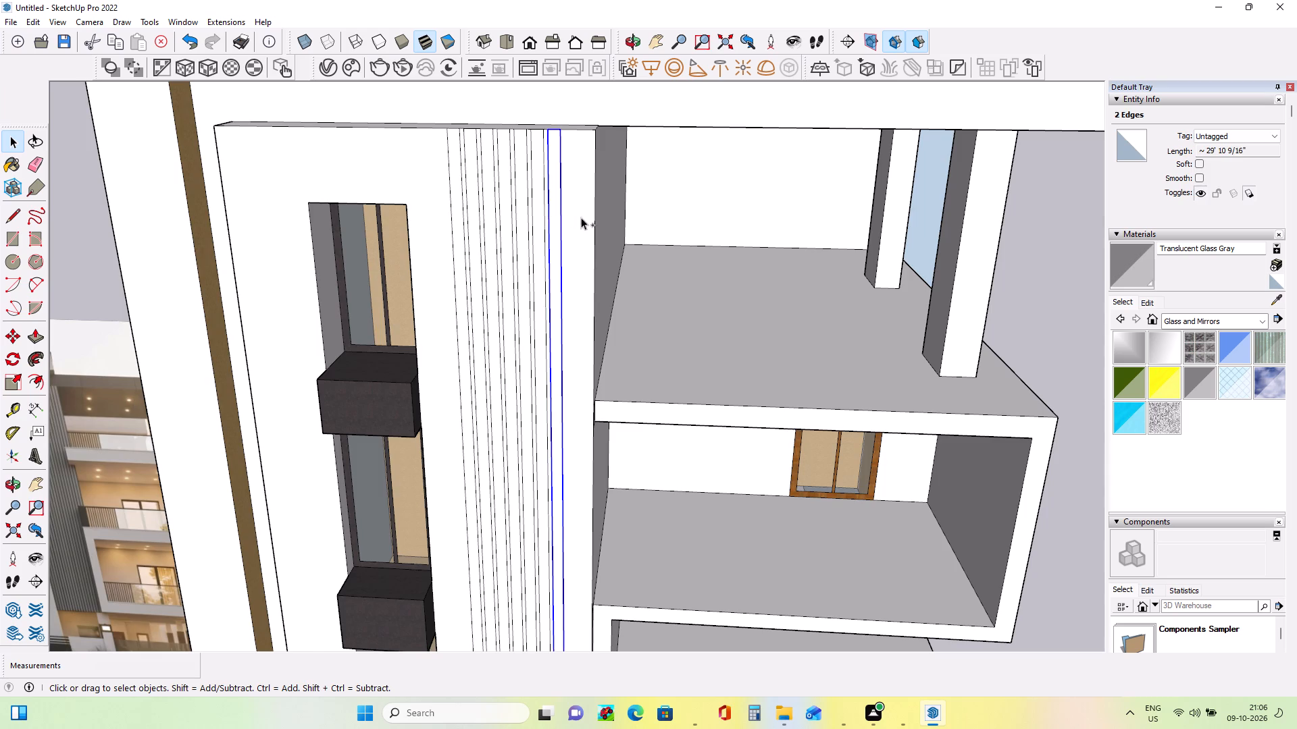
{"action": "scroll", "coordinate": [582, 217], "scroll_direction": "down", "scroll_amount": 13, "text": "ctrl"}
{"action": "scroll", "coordinate": [594, 404], "scroll_direction": "up", "scroll_amount": 13, "text": "ctrl"}
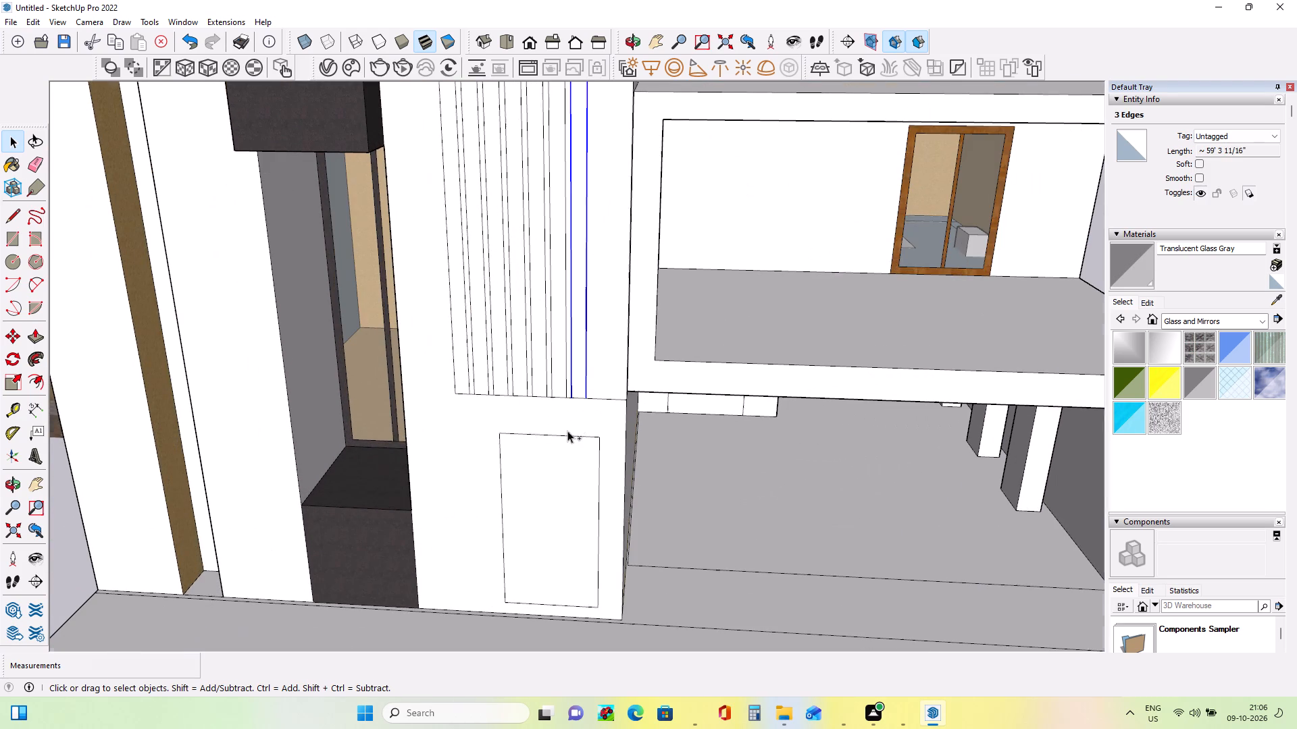
{"action": "scroll", "coordinate": [567, 431], "scroll_direction": "up", "scroll_amount": 1, "text": "ctrl"}
{"action": "left_click", "coordinate": [580, 396], "text": "ctrl"}
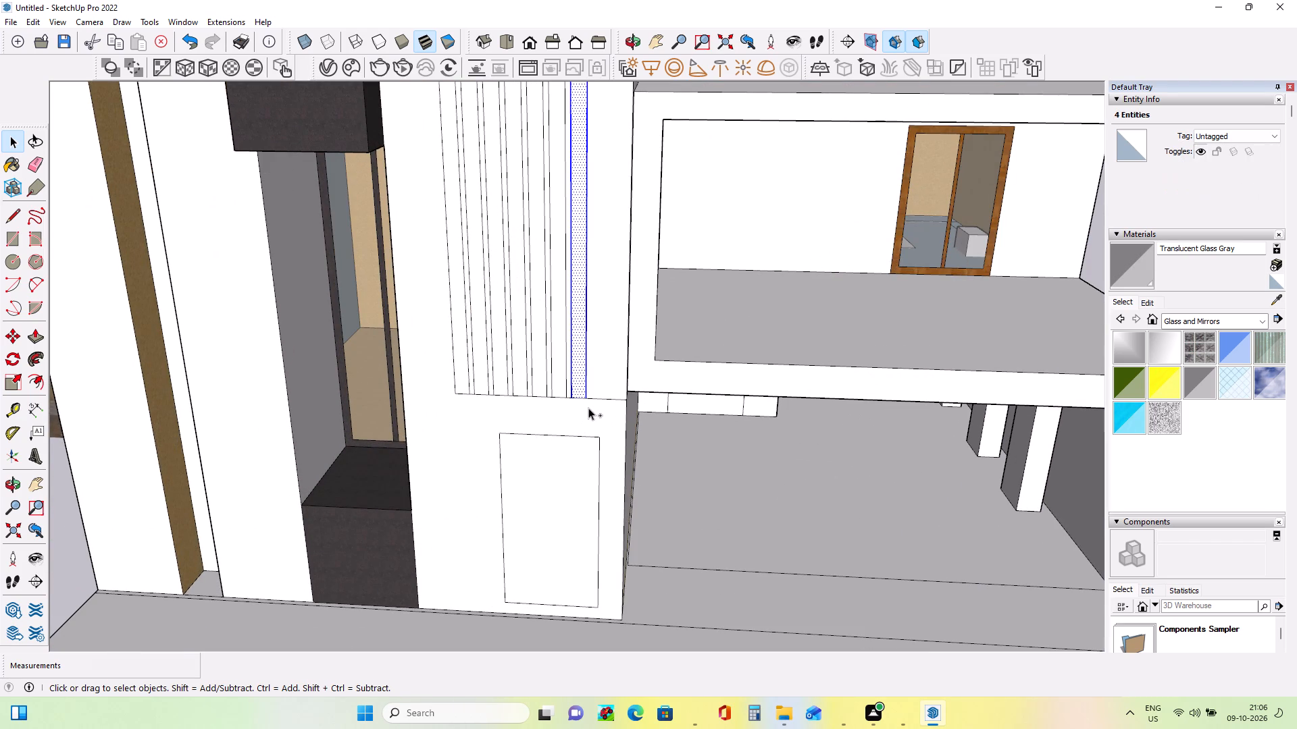
{"action": "scroll", "coordinate": [580, 399], "scroll_direction": "up", "scroll_amount": 6, "text": "ctrl"}
{"action": "left_click", "coordinate": [580, 398], "text": "ctrl"}
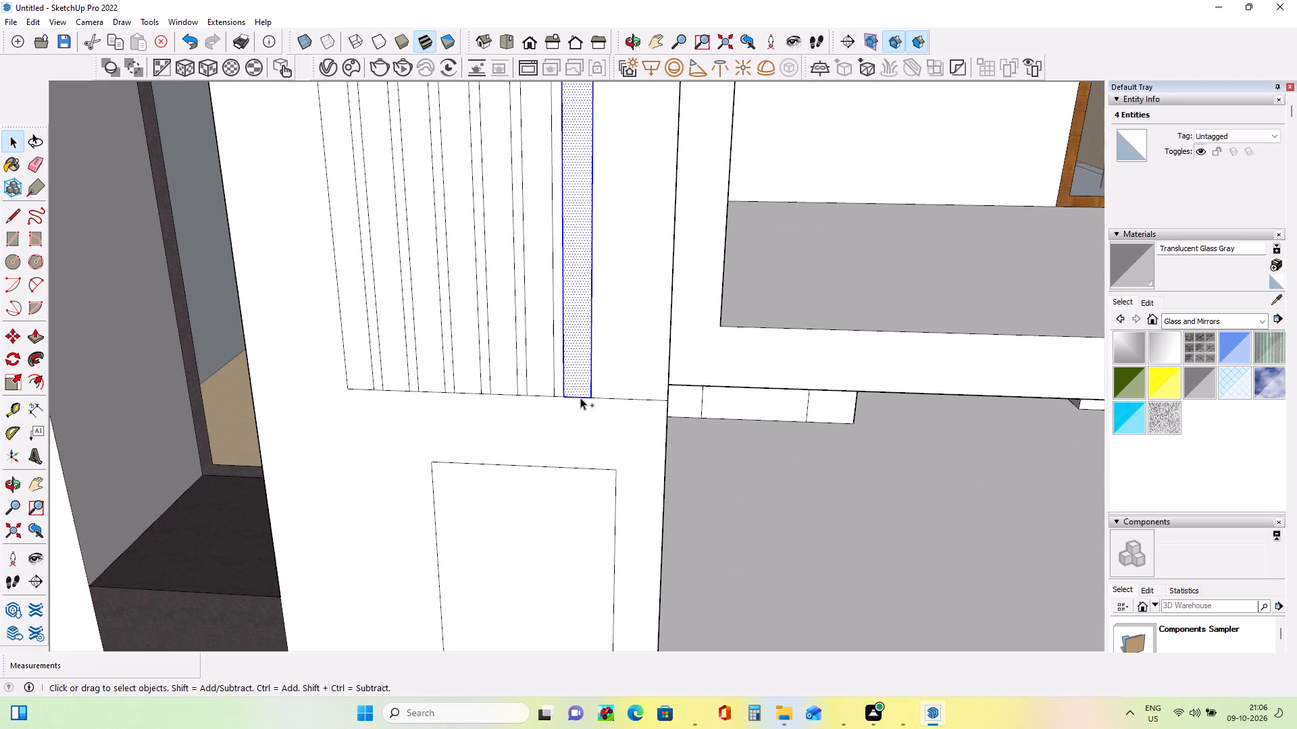
{"action": "left_click", "coordinate": [584, 378], "text": "shift"}
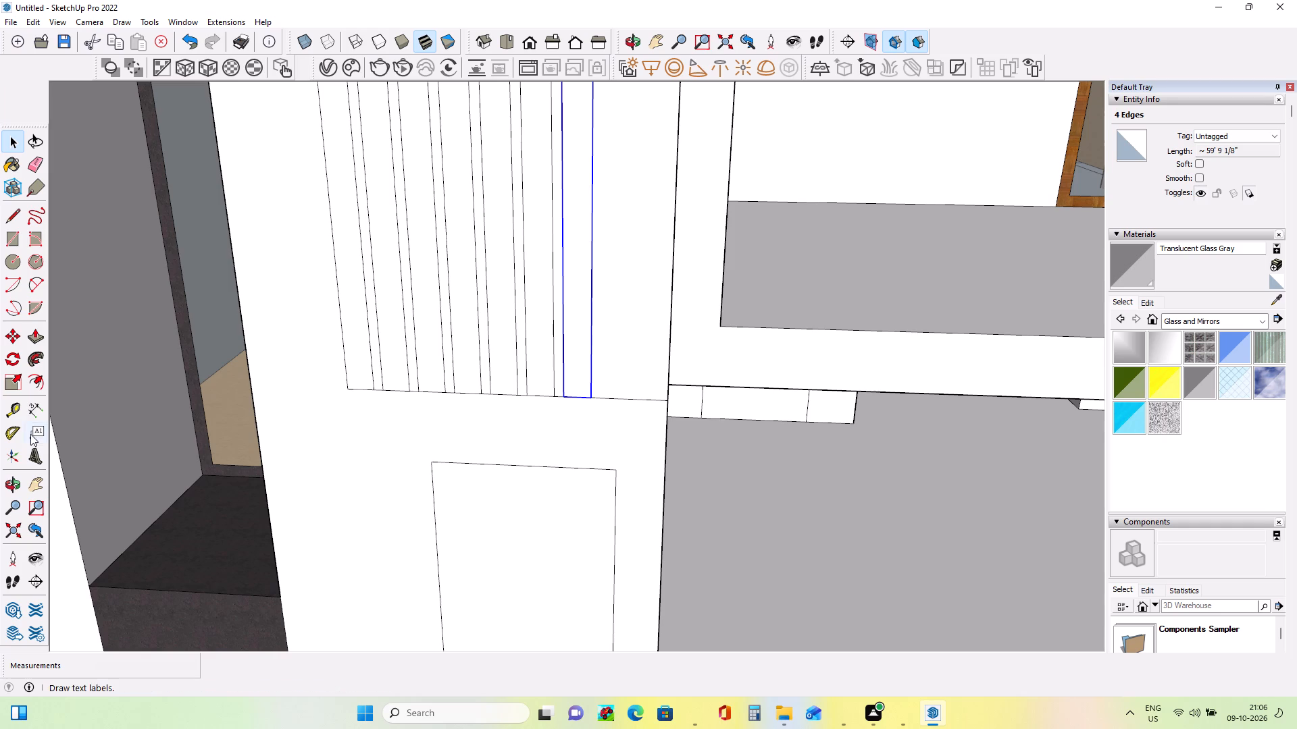
{"action": "left_click", "coordinate": [9, 337], "text": "ctrl"}
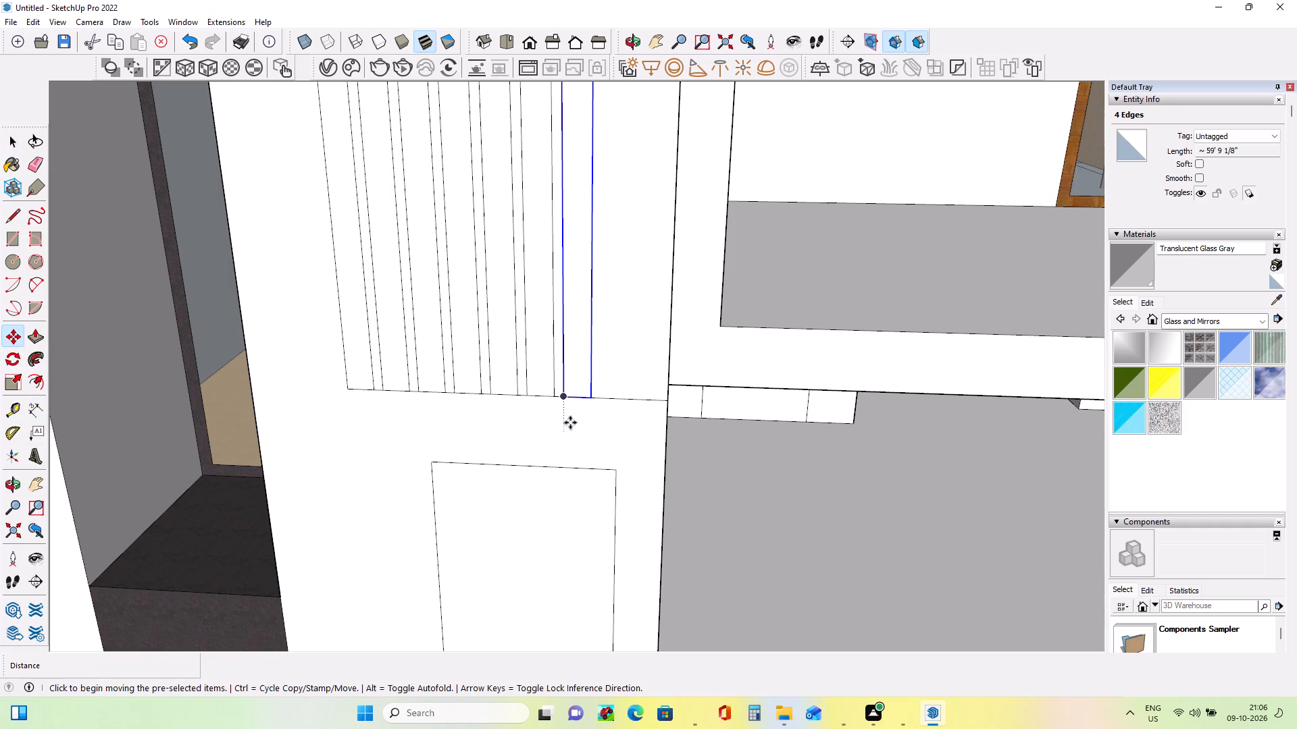
{"action": "left_click", "coordinate": [592, 400], "text": "ctrl"}
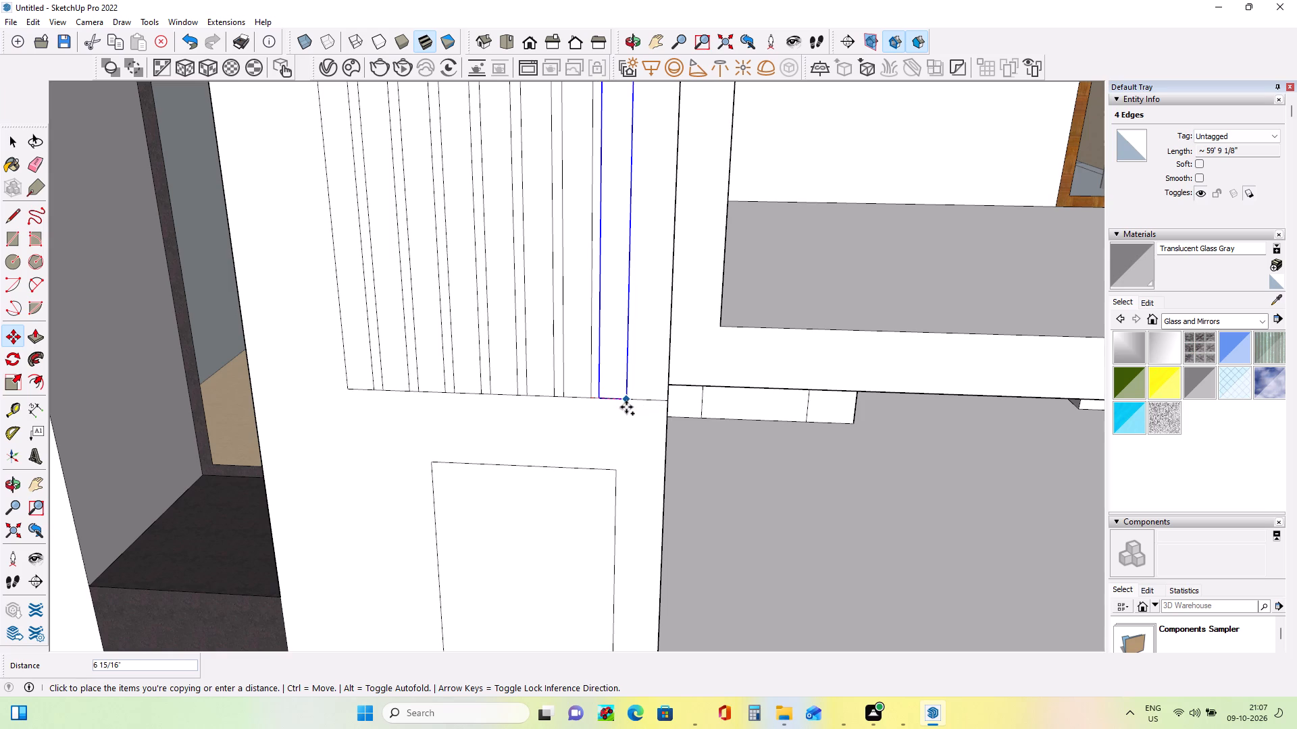
{"action": "left_click", "coordinate": [626, 407]}
Copy the new strip's two long vertical edges about 4" further along the panel's bottom edge.
{"action": "left_click", "coordinate": [626, 400]}
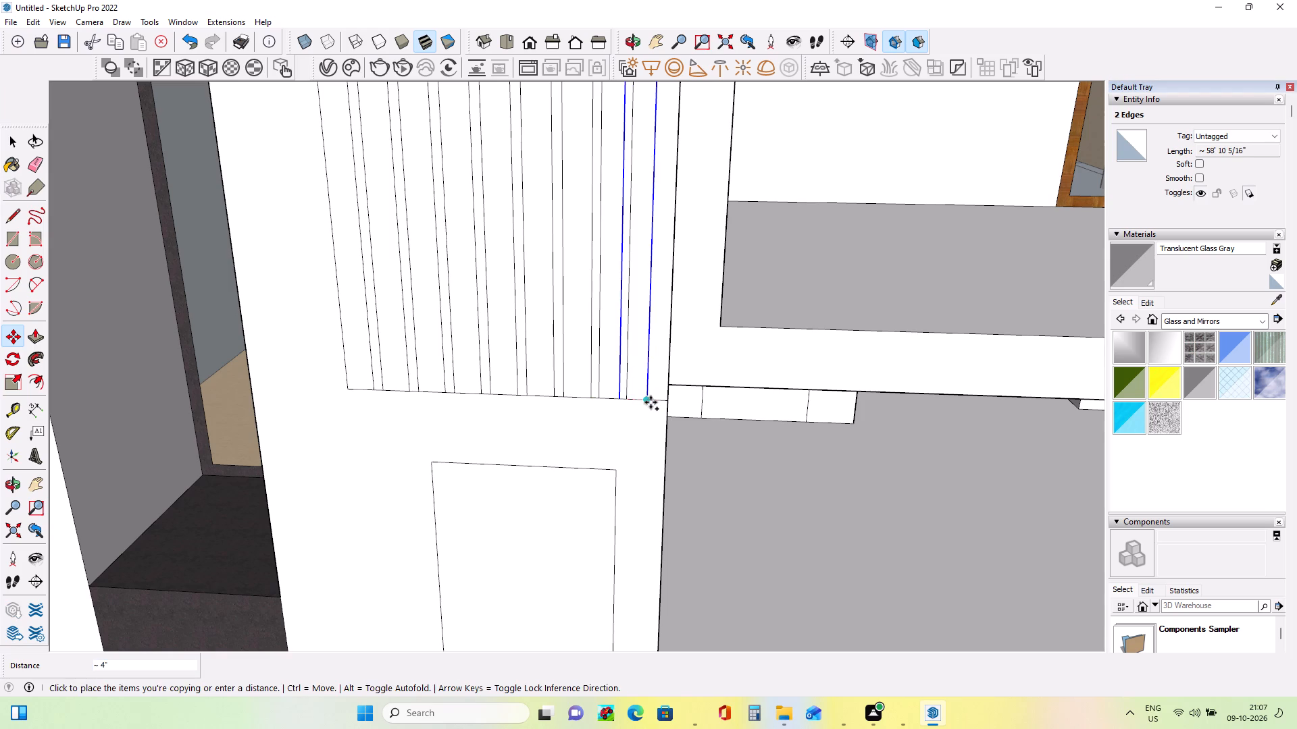
{"action": "left_click", "coordinate": [653, 403]}
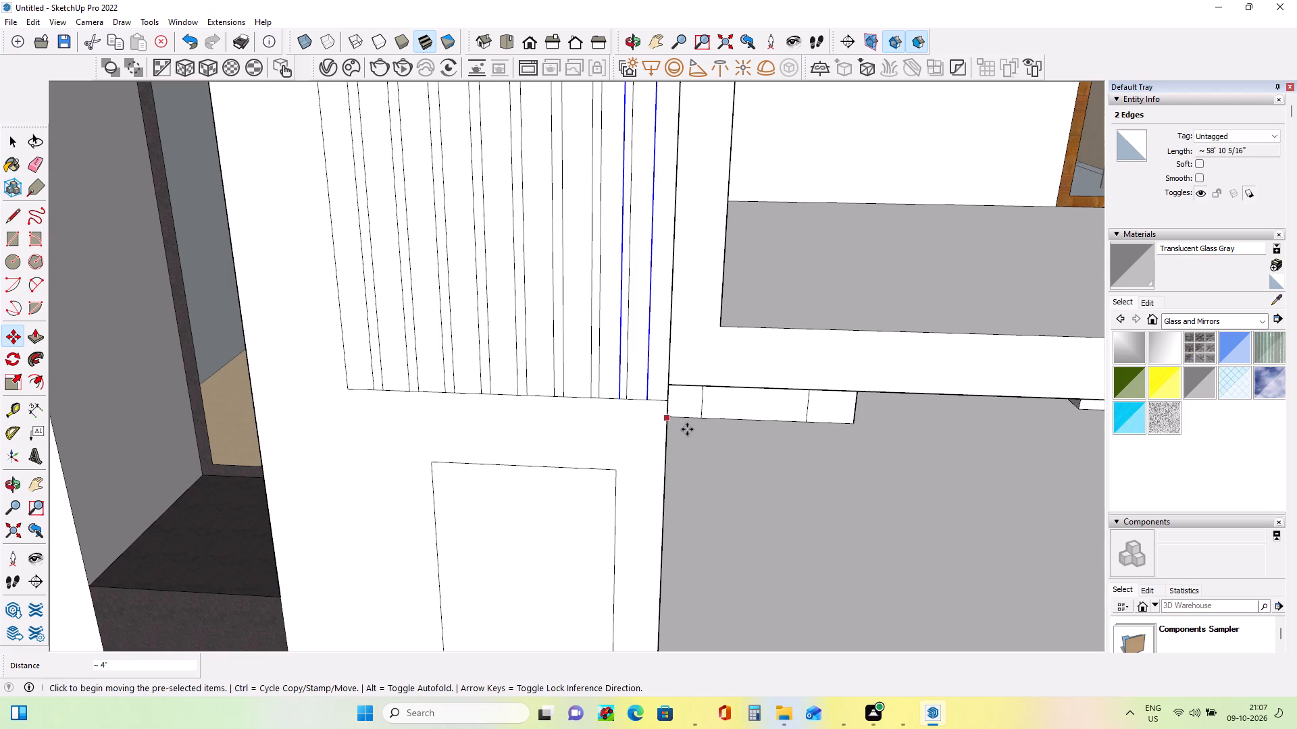
Clear the selection and examine the strip-divided front panel from several angles alongside the reference image.
{"action": "scroll", "coordinate": [693, 433], "scroll_direction": "down", "scroll_amount": 16}
{"action": "middle_click_drag", "start_coordinate": [709, 425], "coordinate": [686, 383]}
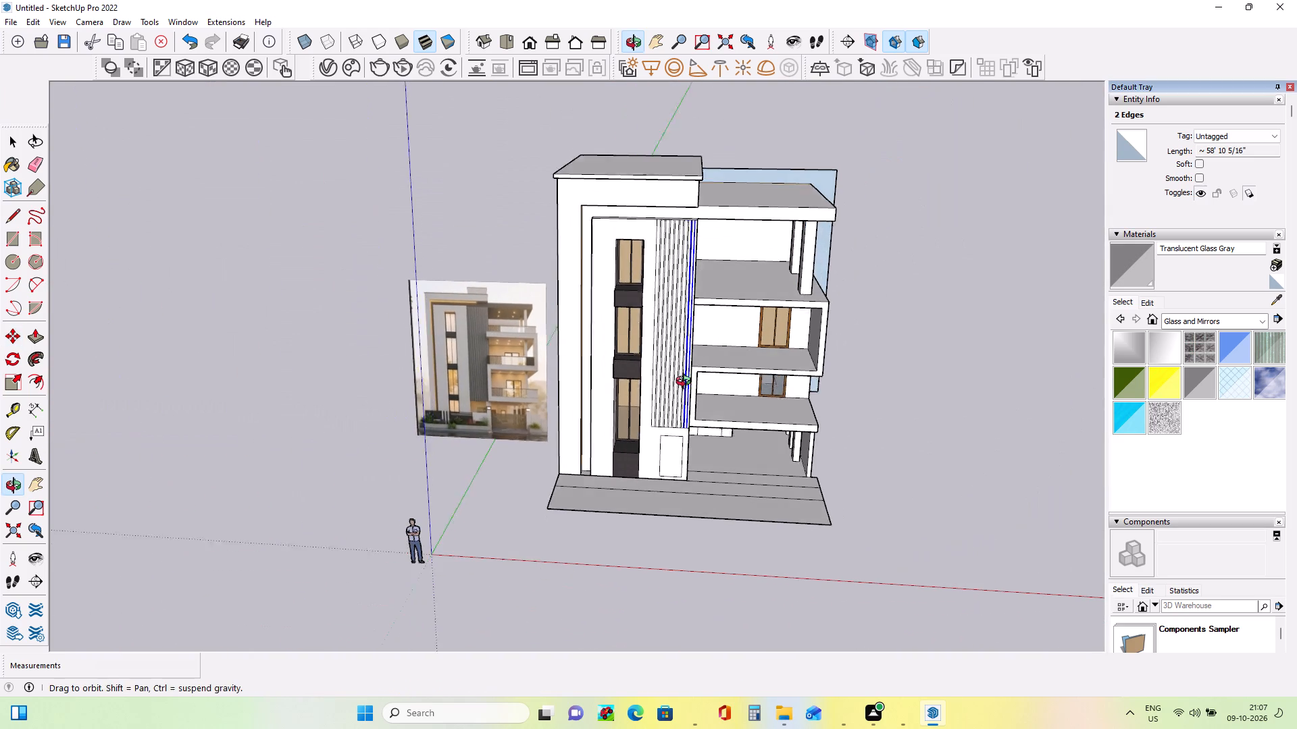
{"action": "middle_click_drag", "start_coordinate": [686, 383], "coordinate": [686, 381]}
{"action": "scroll", "coordinate": [688, 354], "scroll_direction": "up", "scroll_amount": 4}
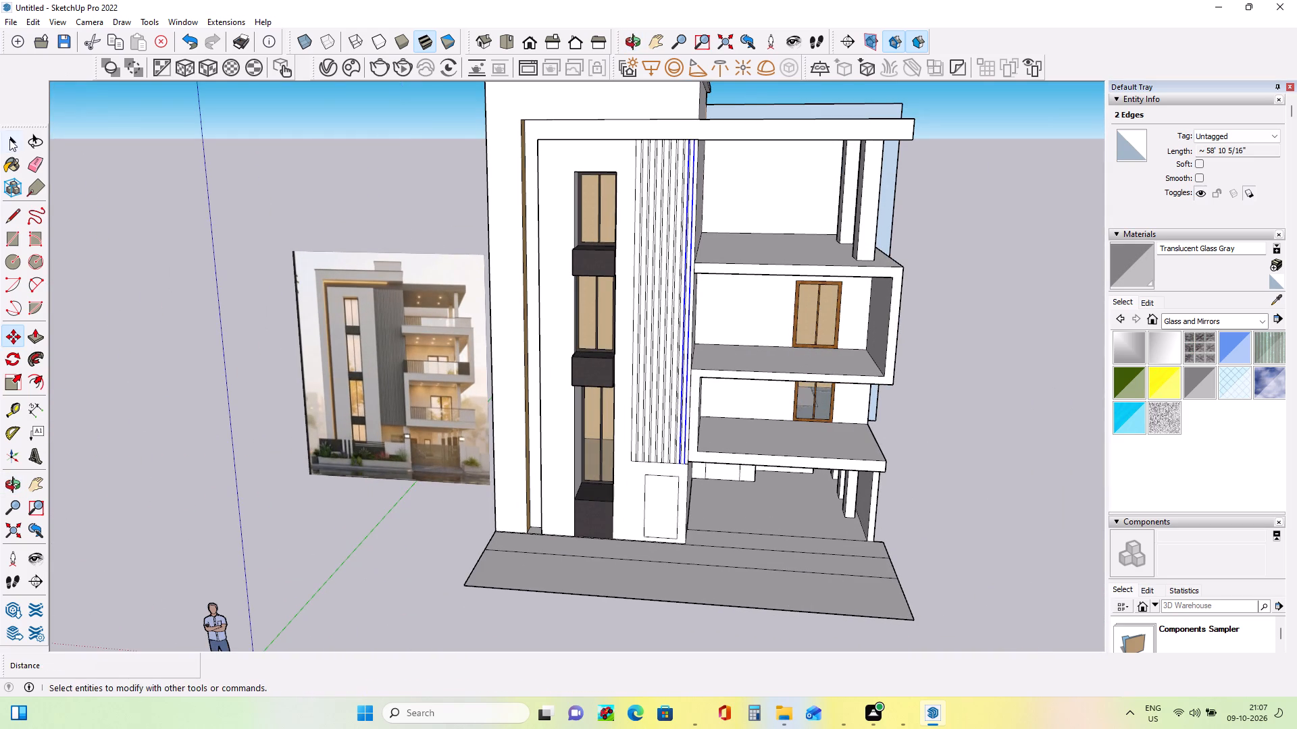
{"action": "left_click", "coordinate": [12, 140]}
{"action": "left_click", "coordinate": [317, 196]}
{"action": "scroll", "coordinate": [698, 300], "scroll_direction": "up", "scroll_amount": 4}
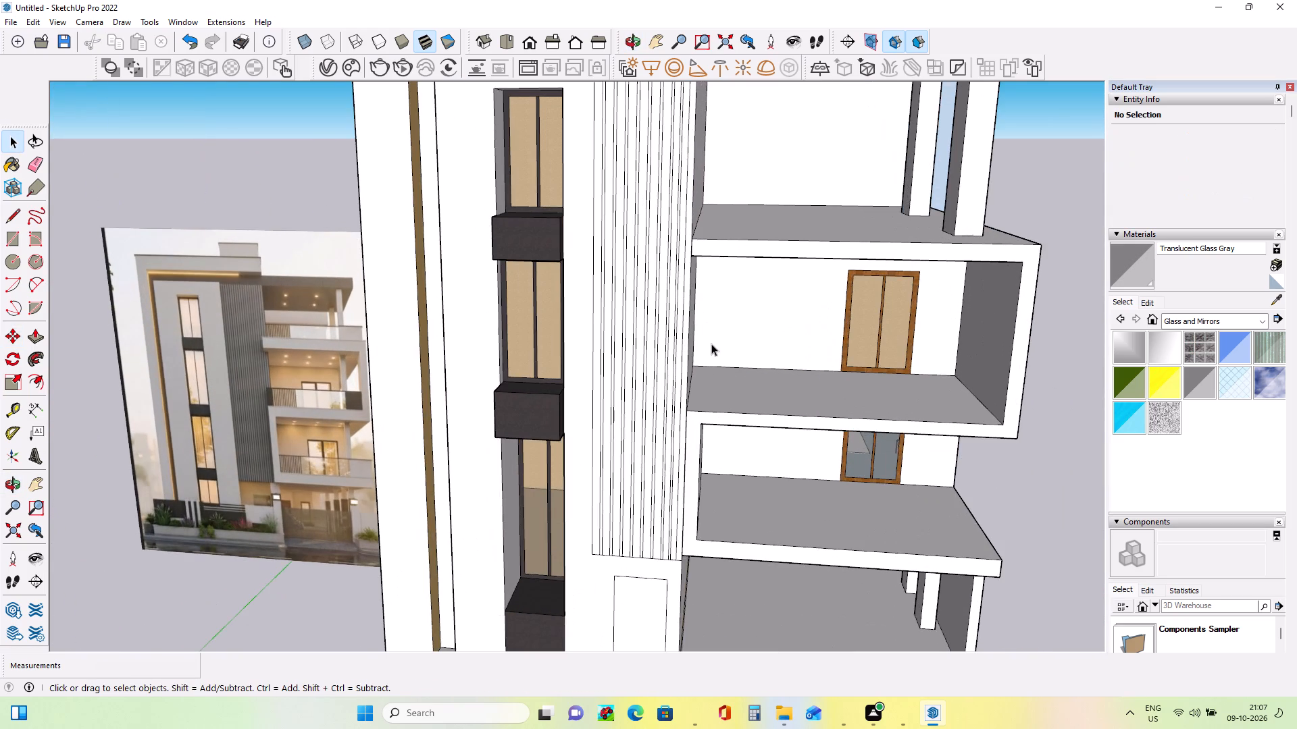
{"action": "middle_click_drag", "start_coordinate": [711, 344], "coordinate": [723, 295]}
{"action": "scroll", "coordinate": [738, 255], "scroll_direction": "down", "scroll_amount": 1}
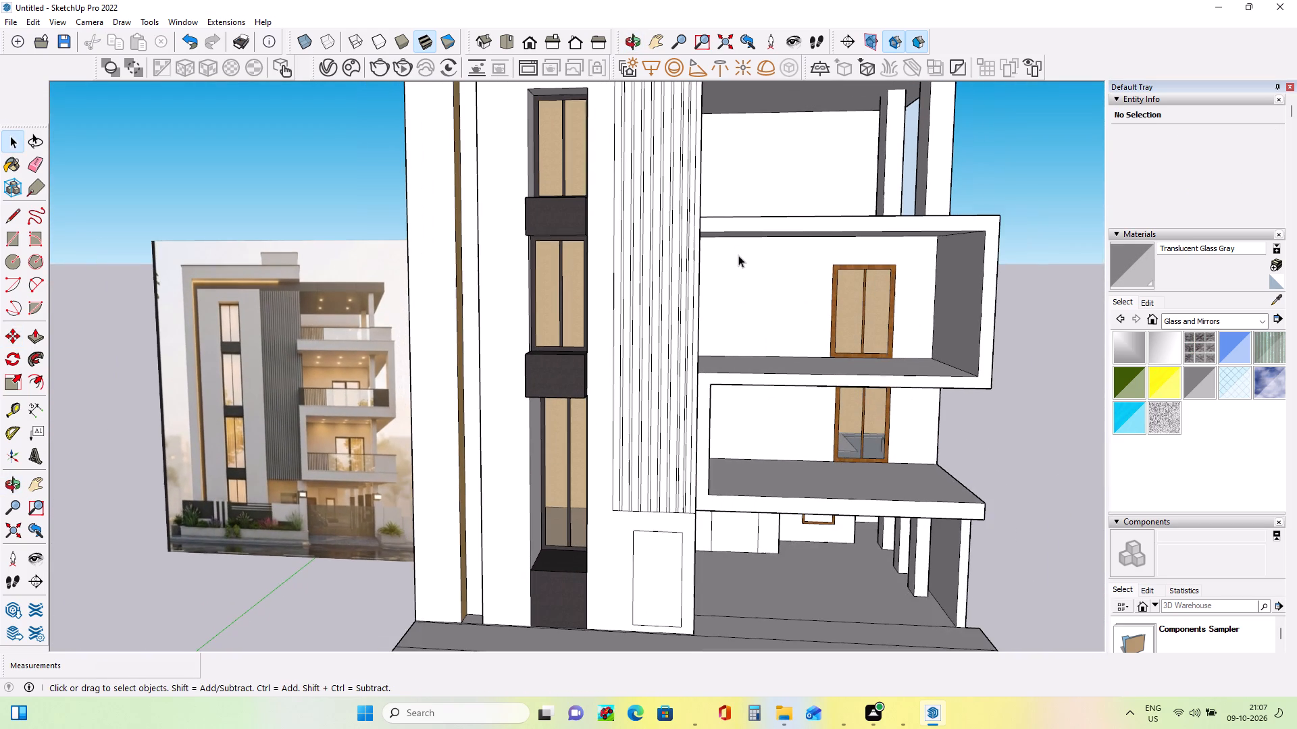
{"action": "middle_click_drag", "start_coordinate": [754, 289], "coordinate": [772, 367]}
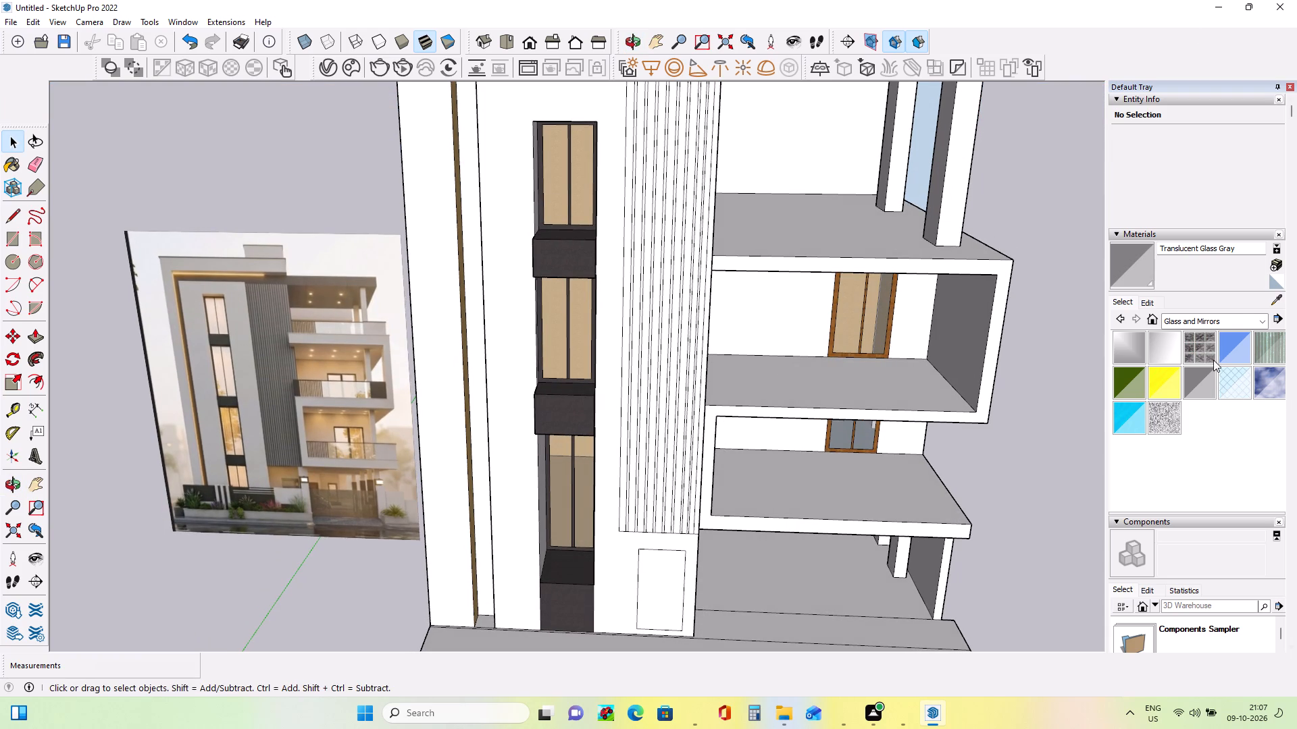
Pick Wood Veneer 02 from the Wood materials and start creating a new material based on it.
{"action": "left_click", "coordinate": [1238, 323]}
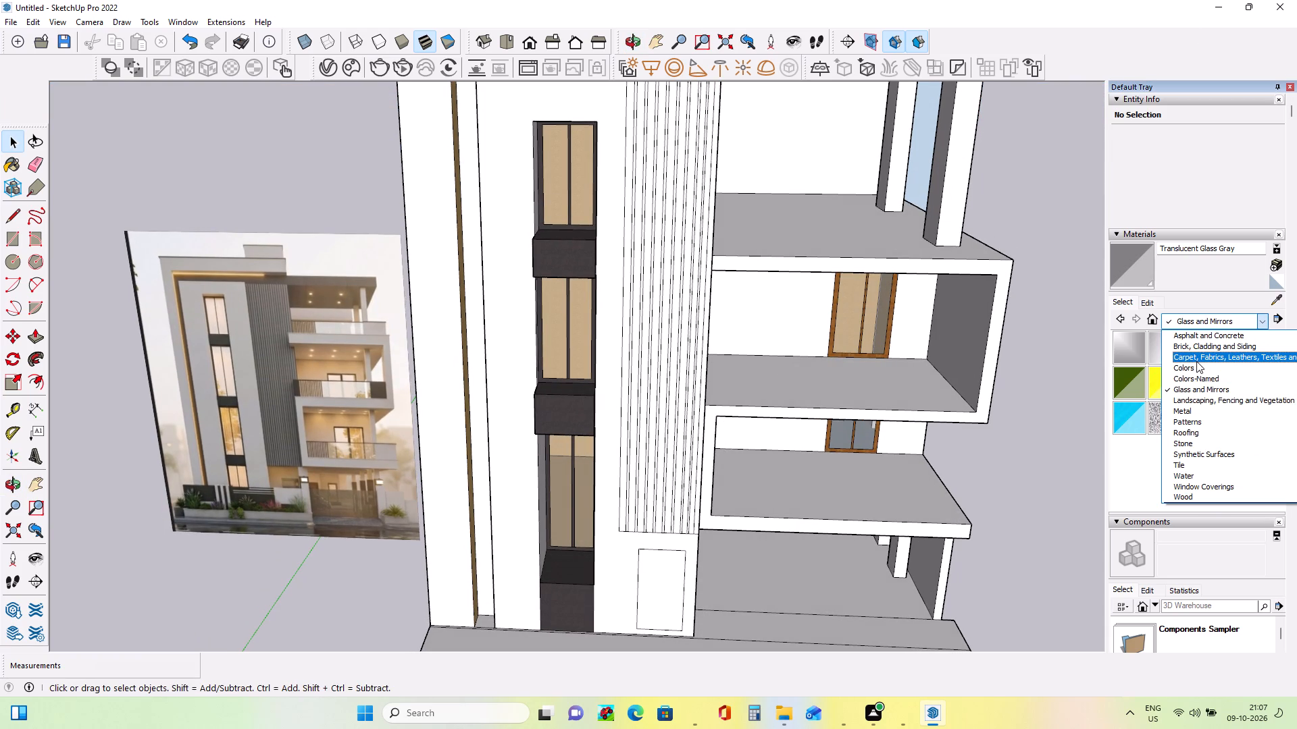
{"action": "left_click", "coordinate": [1213, 497]}
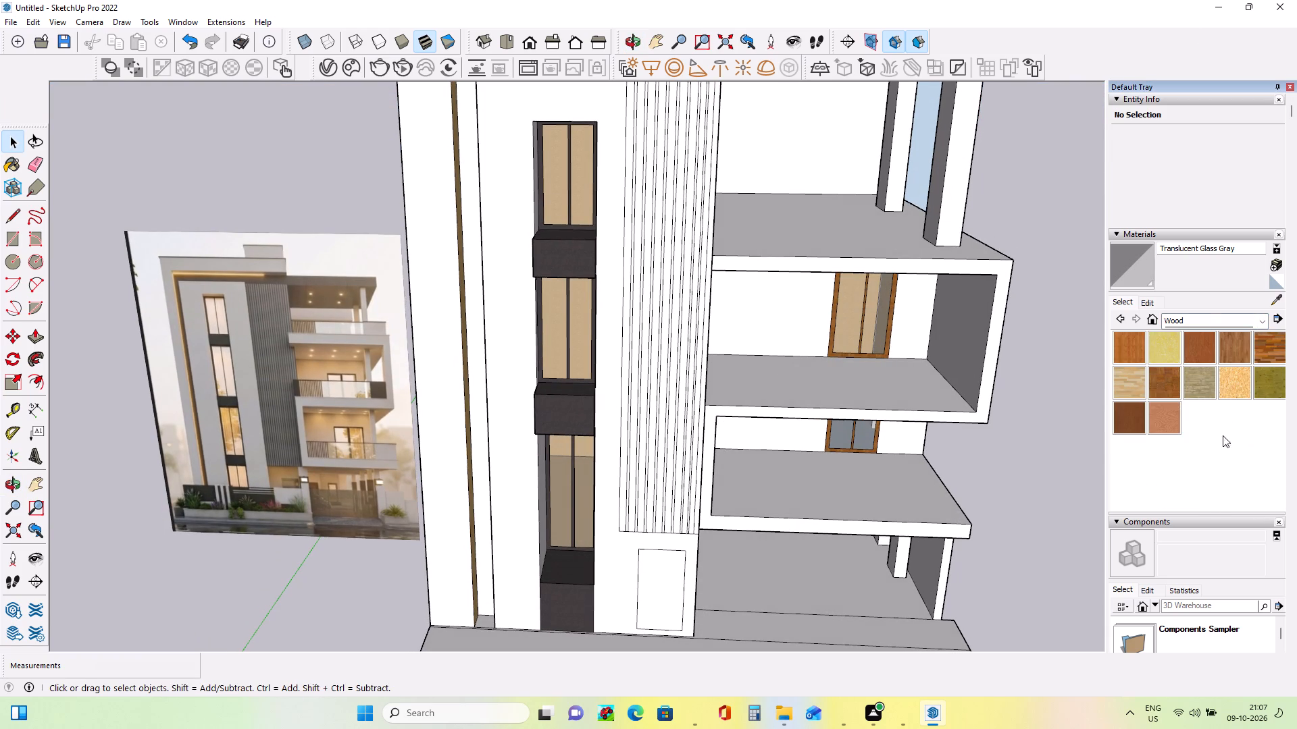
{"action": "left_click", "coordinate": [1206, 323]}
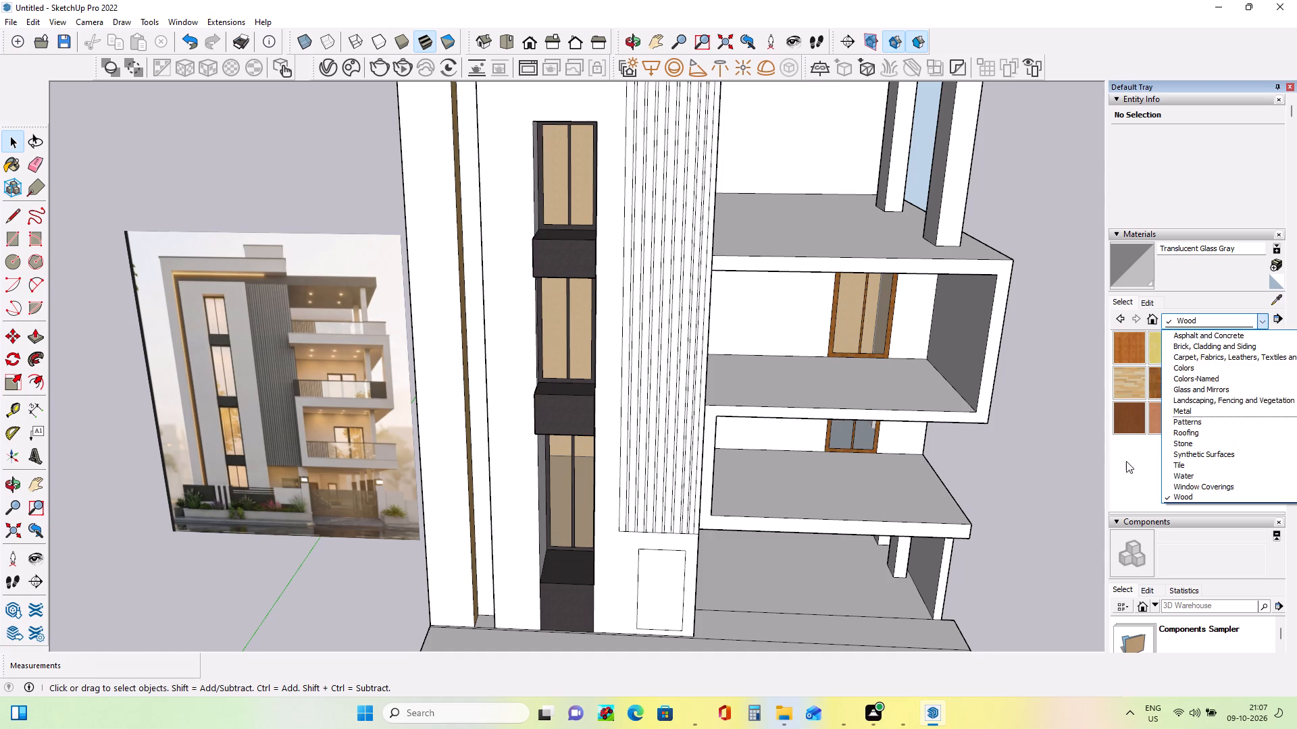
{"action": "left_click", "coordinate": [1126, 478]}
{"action": "left_click", "coordinate": [1170, 427]}
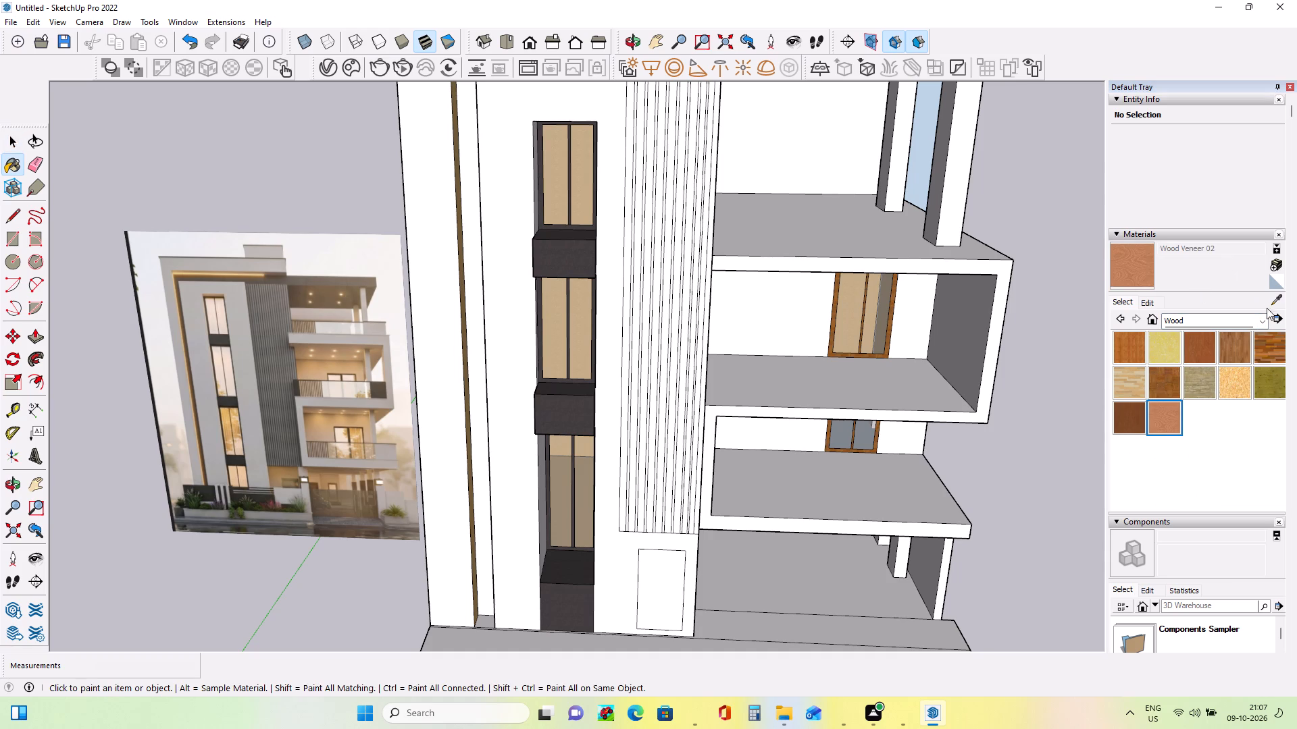
{"action": "left_click", "coordinate": [1278, 261]}
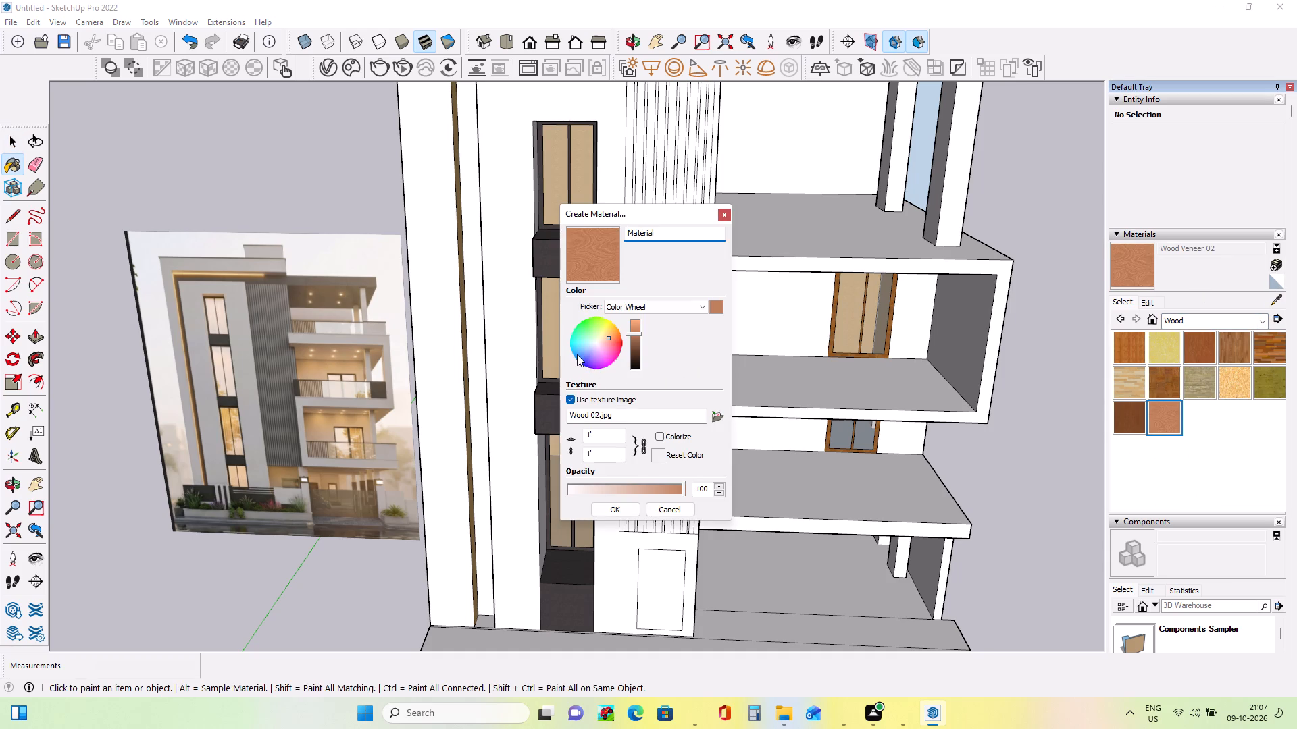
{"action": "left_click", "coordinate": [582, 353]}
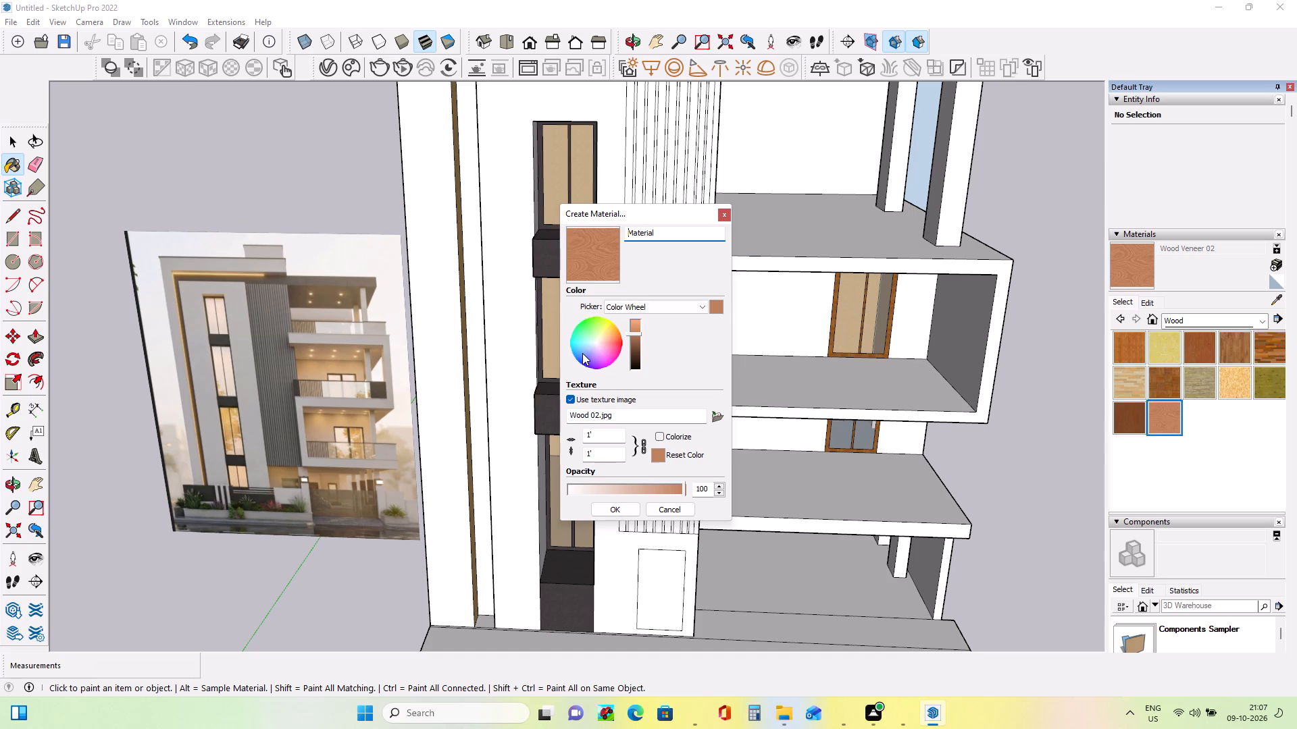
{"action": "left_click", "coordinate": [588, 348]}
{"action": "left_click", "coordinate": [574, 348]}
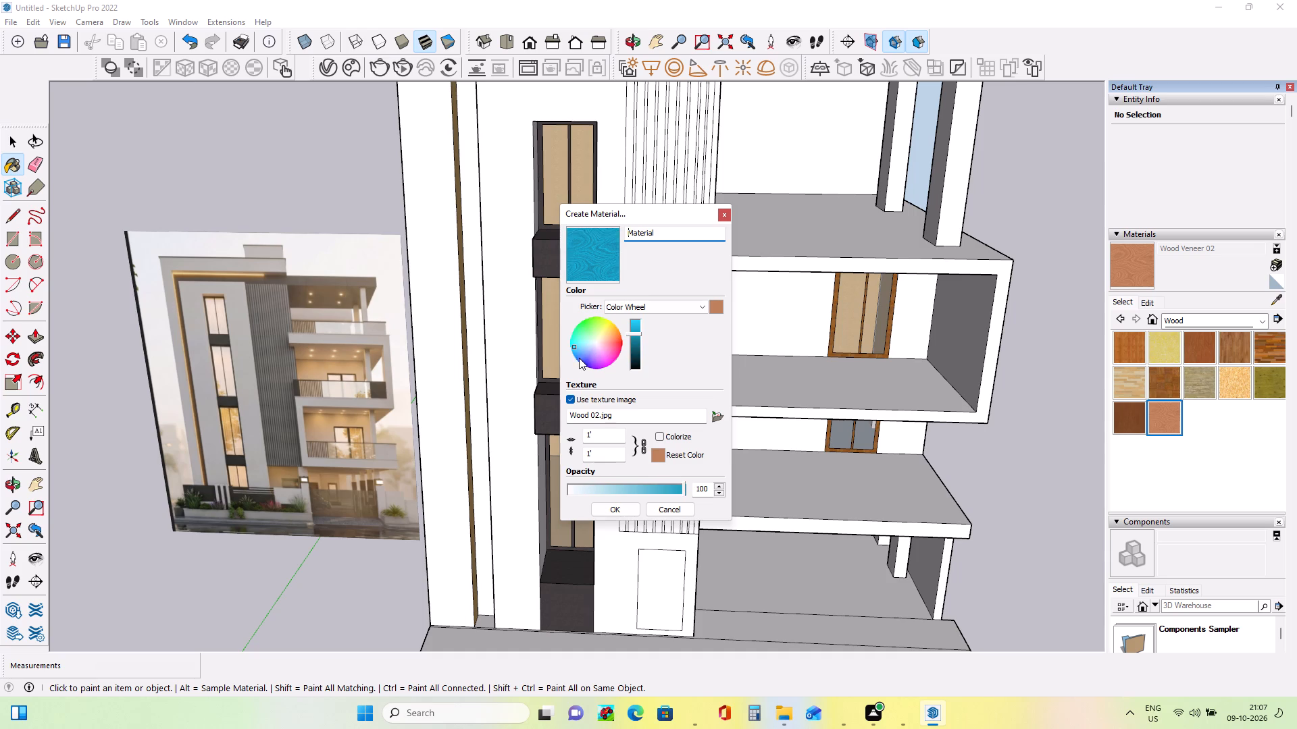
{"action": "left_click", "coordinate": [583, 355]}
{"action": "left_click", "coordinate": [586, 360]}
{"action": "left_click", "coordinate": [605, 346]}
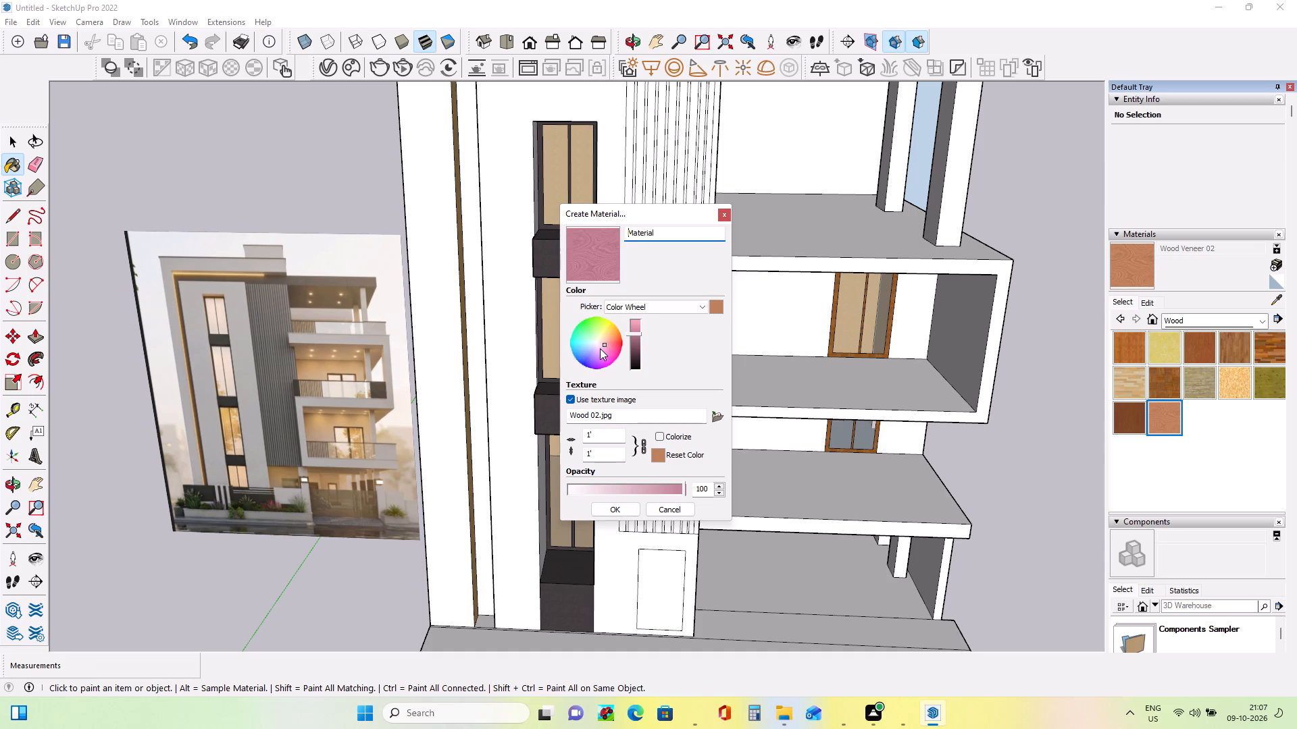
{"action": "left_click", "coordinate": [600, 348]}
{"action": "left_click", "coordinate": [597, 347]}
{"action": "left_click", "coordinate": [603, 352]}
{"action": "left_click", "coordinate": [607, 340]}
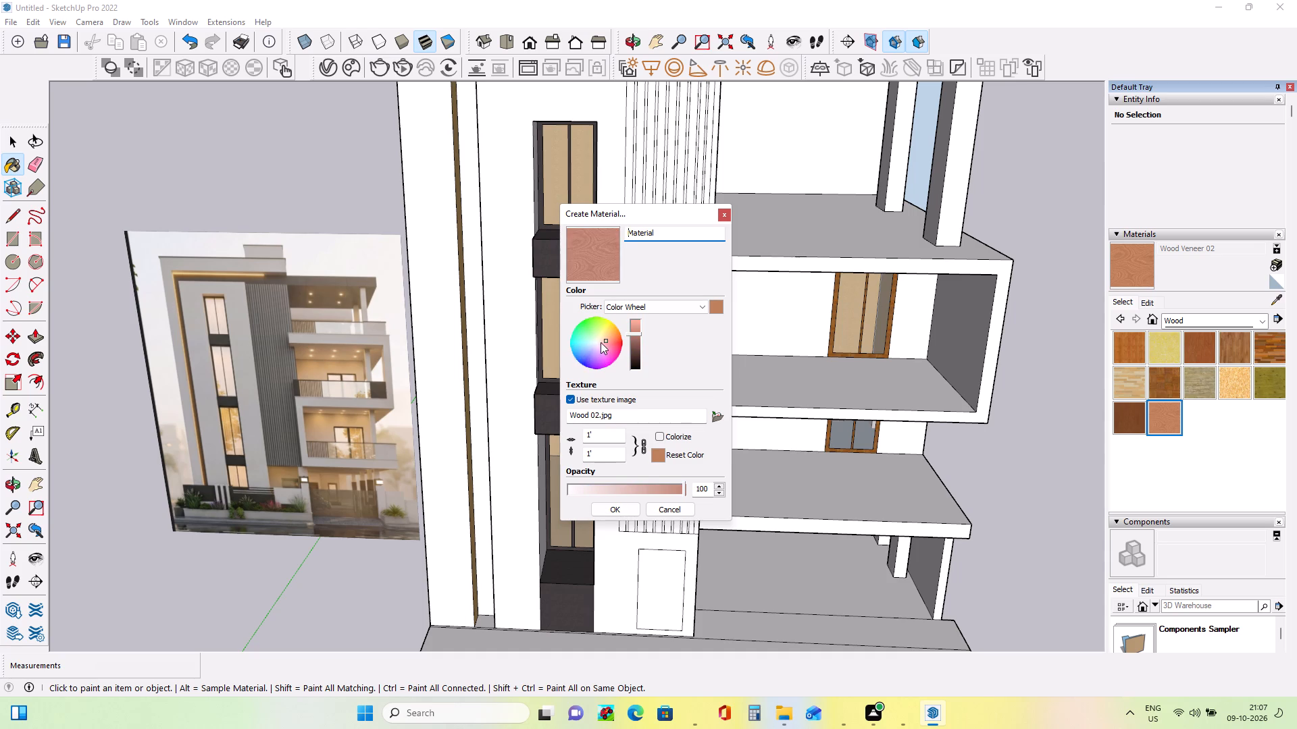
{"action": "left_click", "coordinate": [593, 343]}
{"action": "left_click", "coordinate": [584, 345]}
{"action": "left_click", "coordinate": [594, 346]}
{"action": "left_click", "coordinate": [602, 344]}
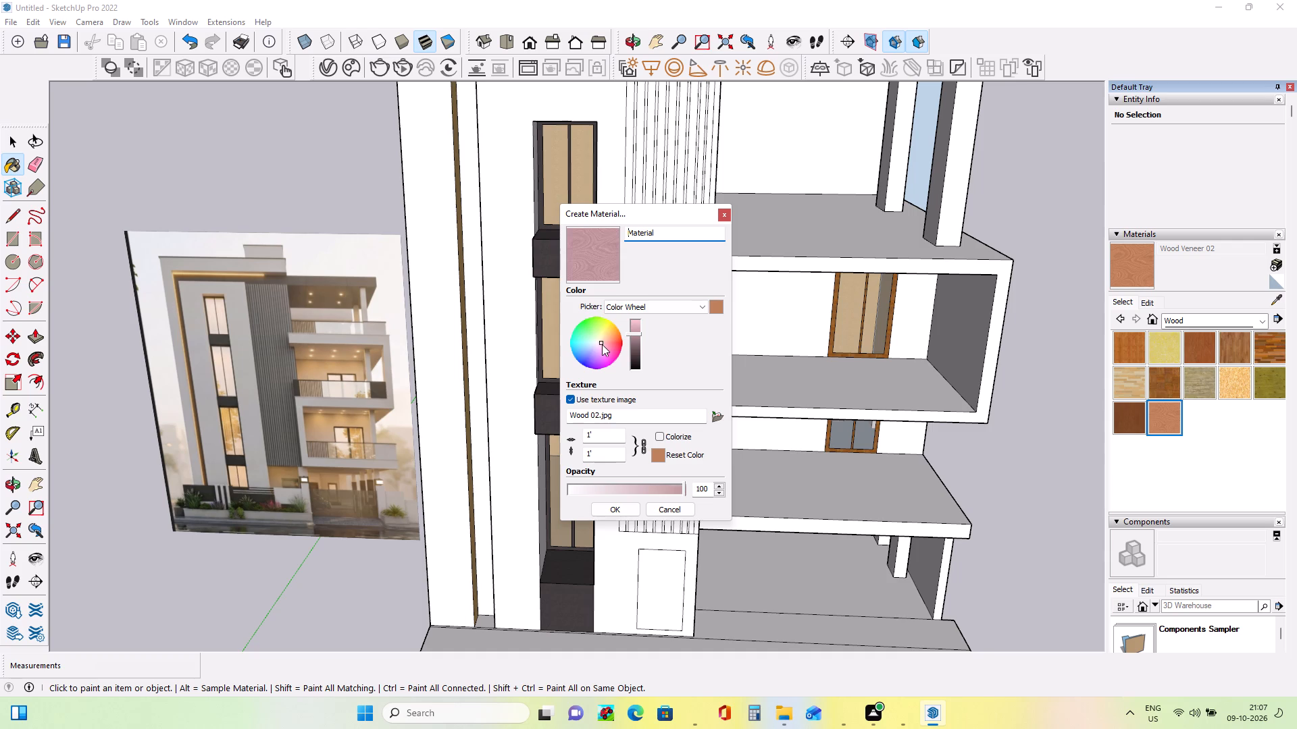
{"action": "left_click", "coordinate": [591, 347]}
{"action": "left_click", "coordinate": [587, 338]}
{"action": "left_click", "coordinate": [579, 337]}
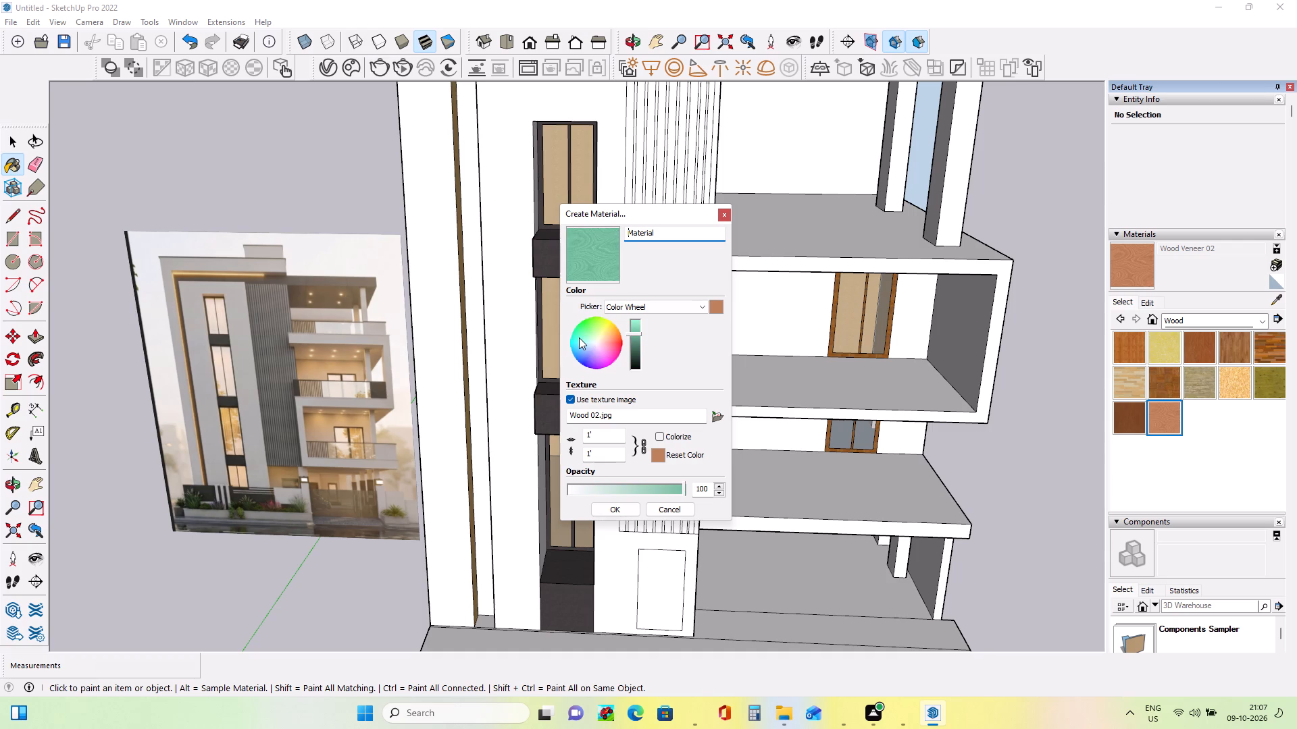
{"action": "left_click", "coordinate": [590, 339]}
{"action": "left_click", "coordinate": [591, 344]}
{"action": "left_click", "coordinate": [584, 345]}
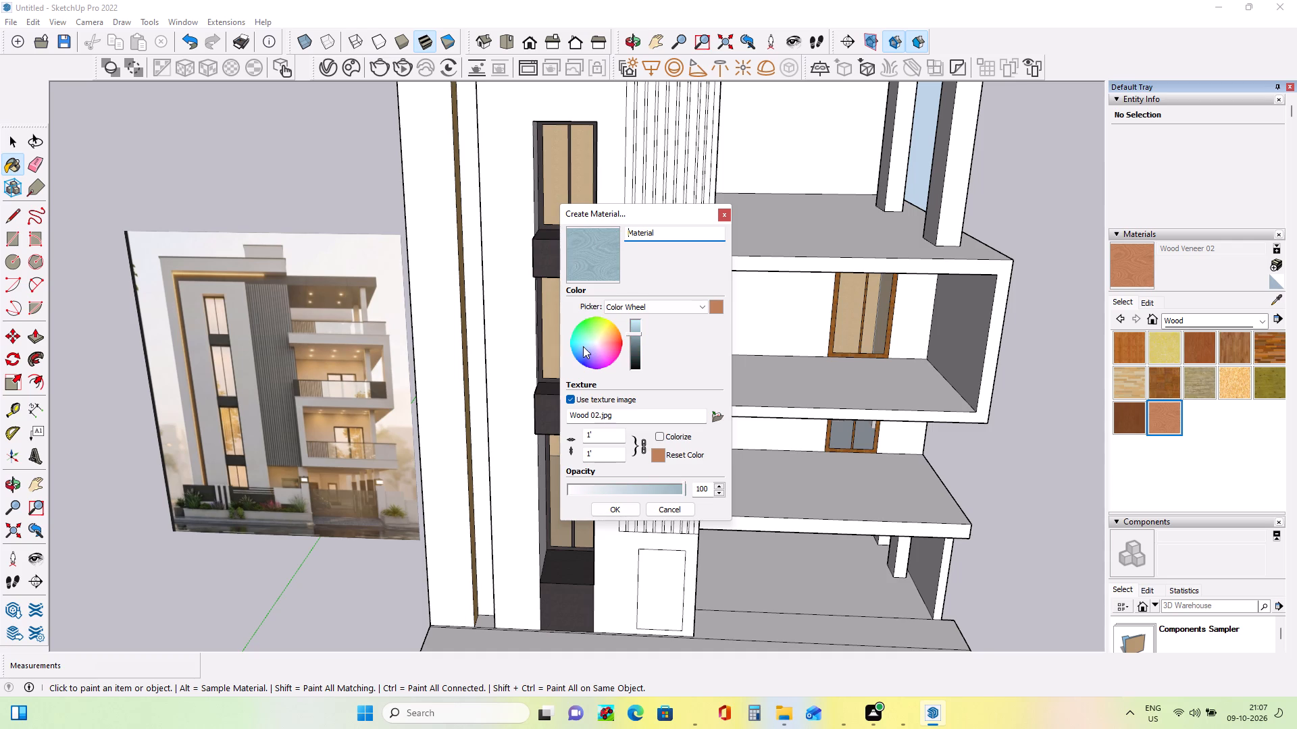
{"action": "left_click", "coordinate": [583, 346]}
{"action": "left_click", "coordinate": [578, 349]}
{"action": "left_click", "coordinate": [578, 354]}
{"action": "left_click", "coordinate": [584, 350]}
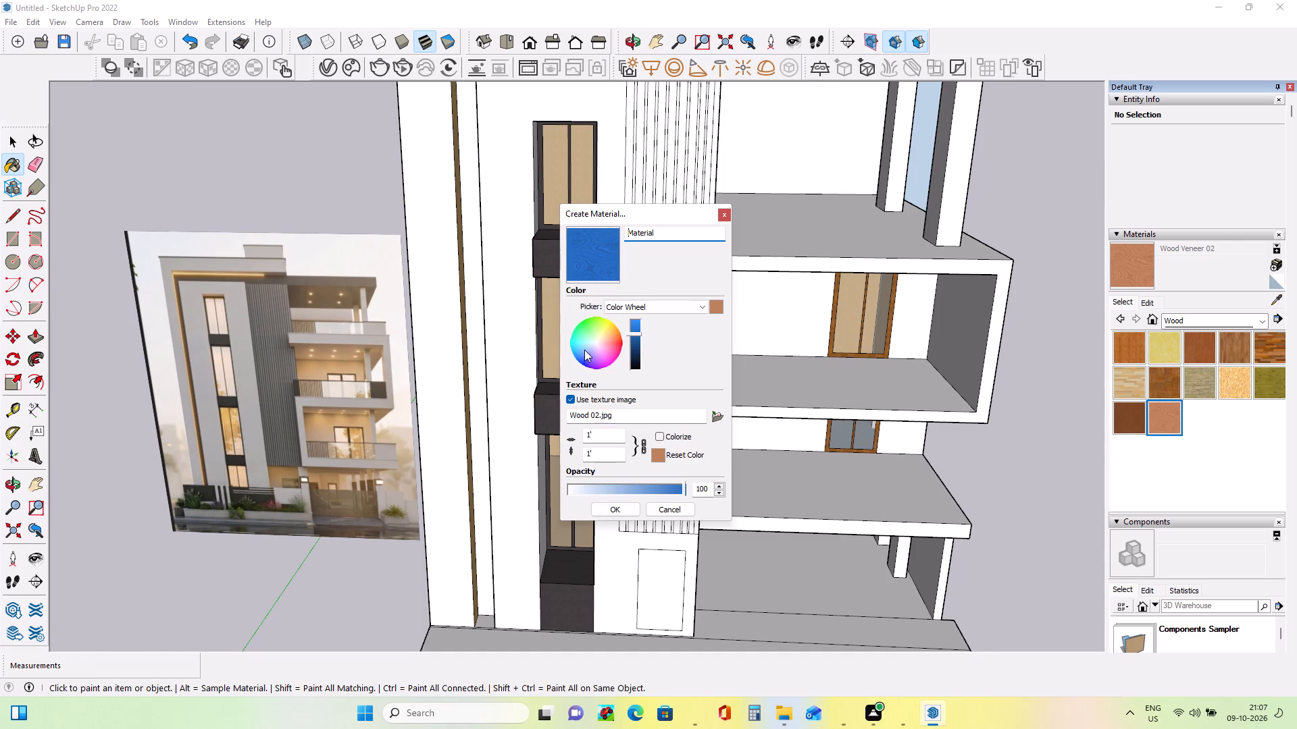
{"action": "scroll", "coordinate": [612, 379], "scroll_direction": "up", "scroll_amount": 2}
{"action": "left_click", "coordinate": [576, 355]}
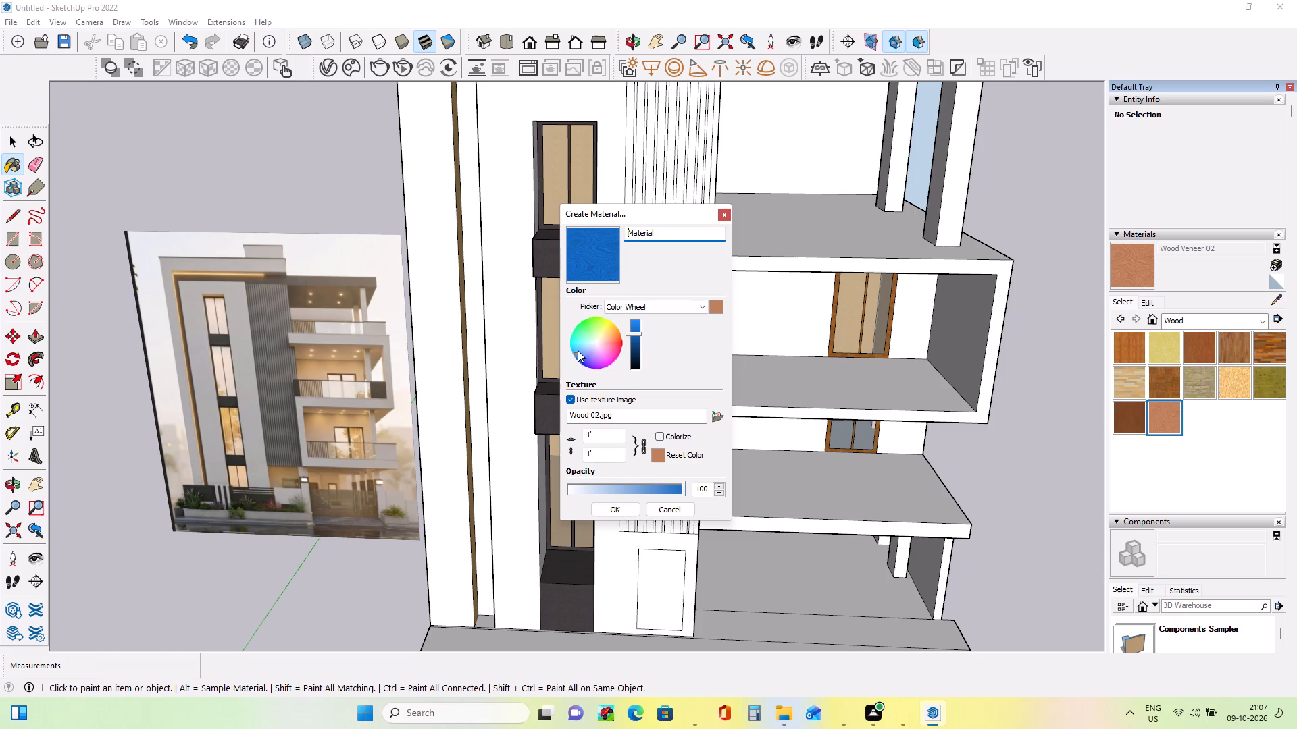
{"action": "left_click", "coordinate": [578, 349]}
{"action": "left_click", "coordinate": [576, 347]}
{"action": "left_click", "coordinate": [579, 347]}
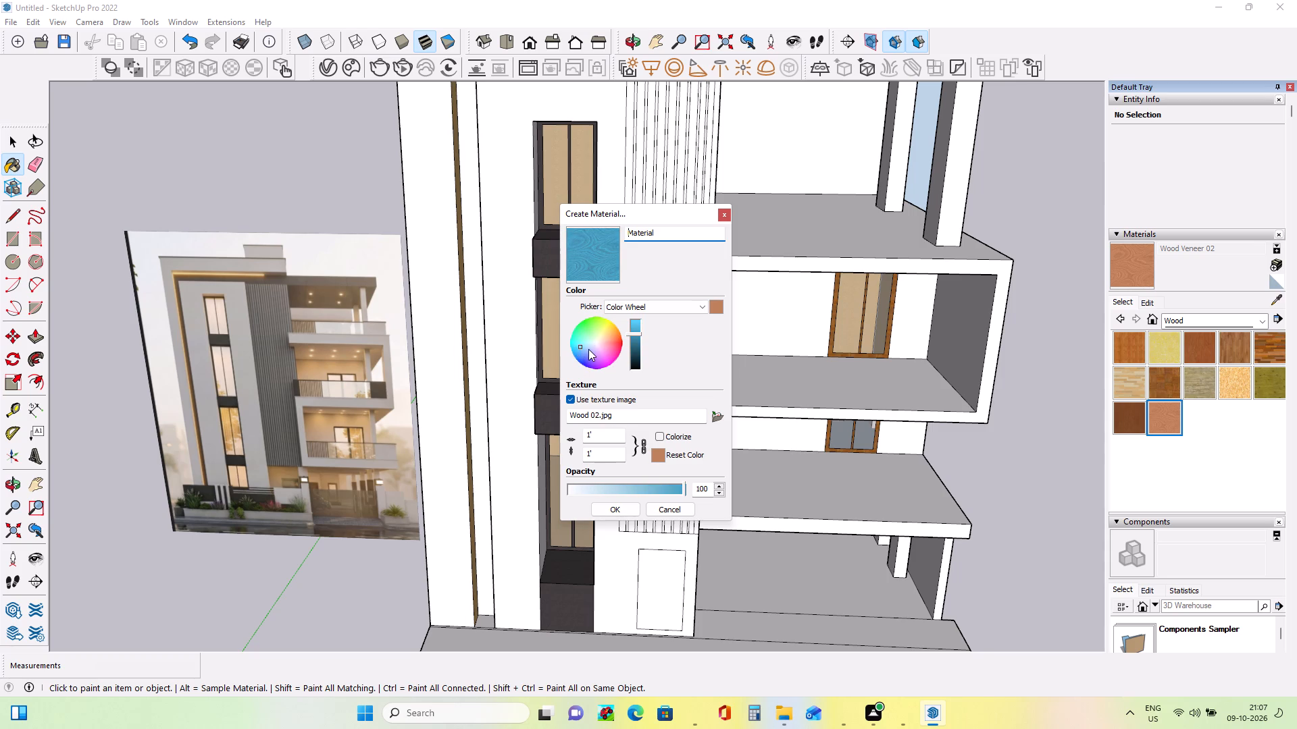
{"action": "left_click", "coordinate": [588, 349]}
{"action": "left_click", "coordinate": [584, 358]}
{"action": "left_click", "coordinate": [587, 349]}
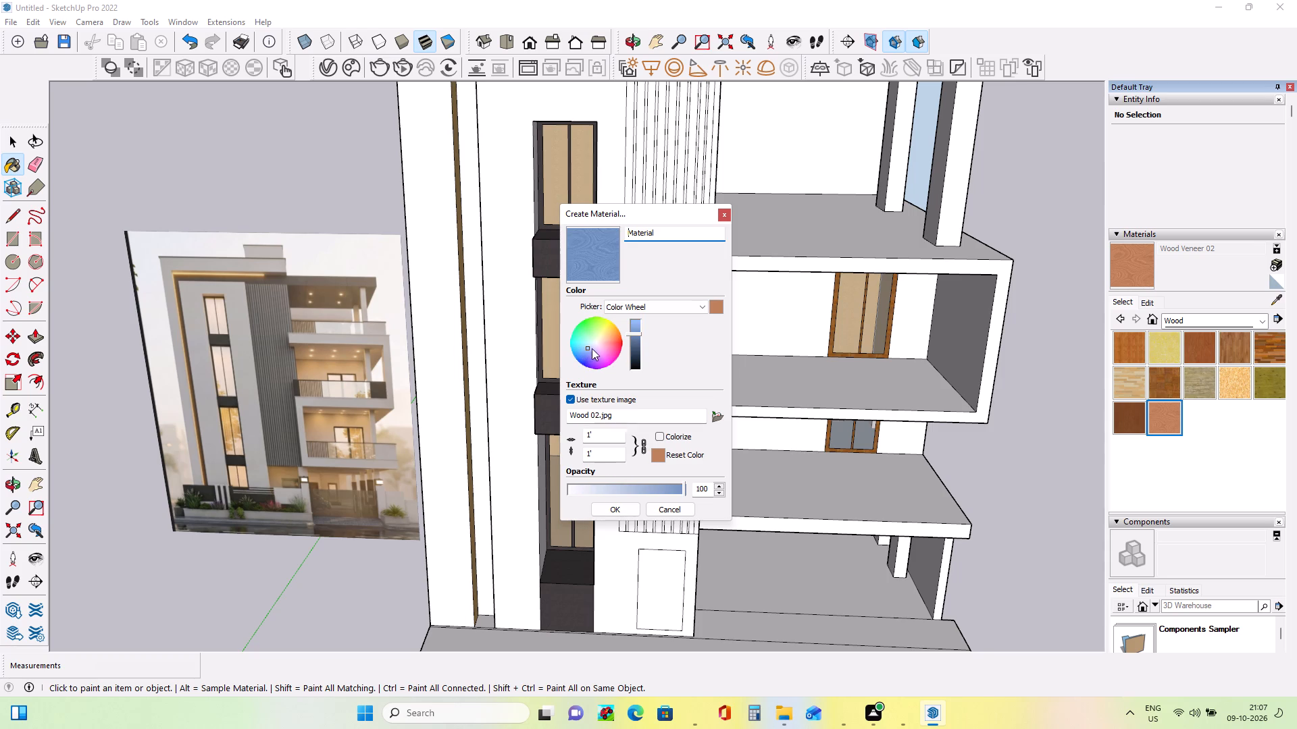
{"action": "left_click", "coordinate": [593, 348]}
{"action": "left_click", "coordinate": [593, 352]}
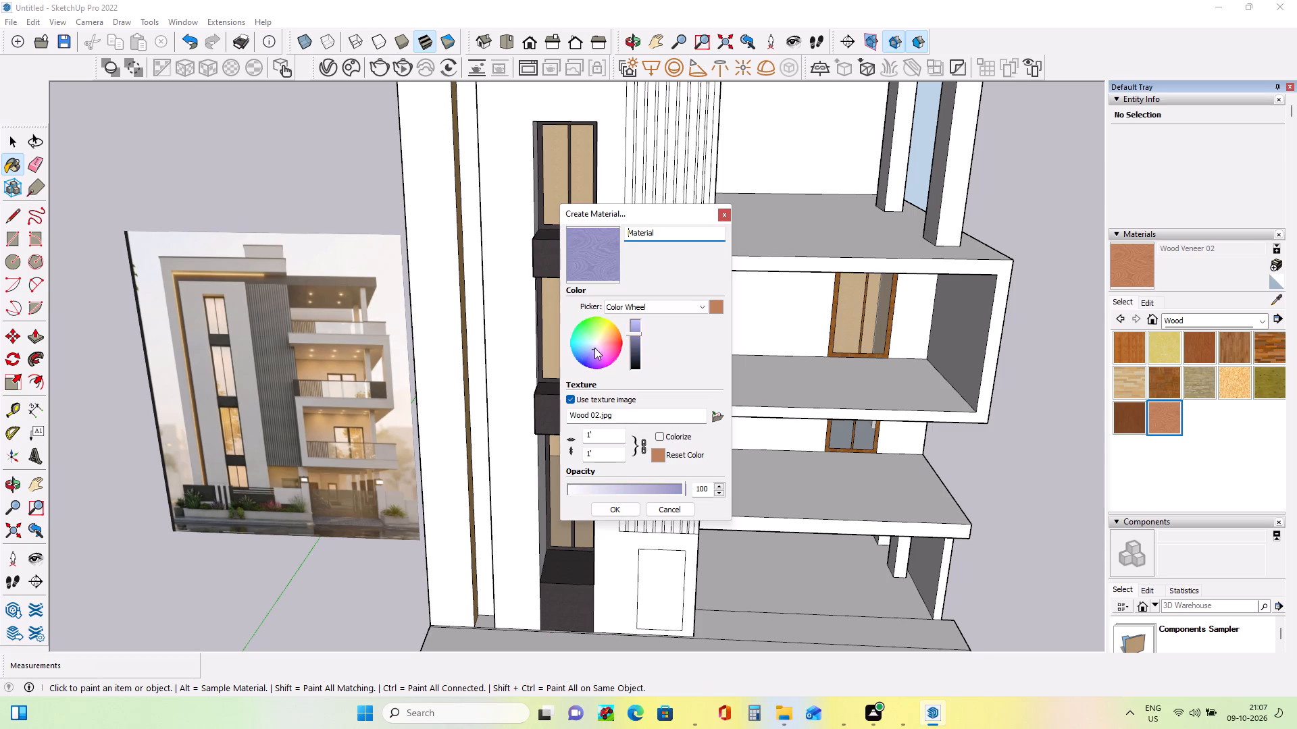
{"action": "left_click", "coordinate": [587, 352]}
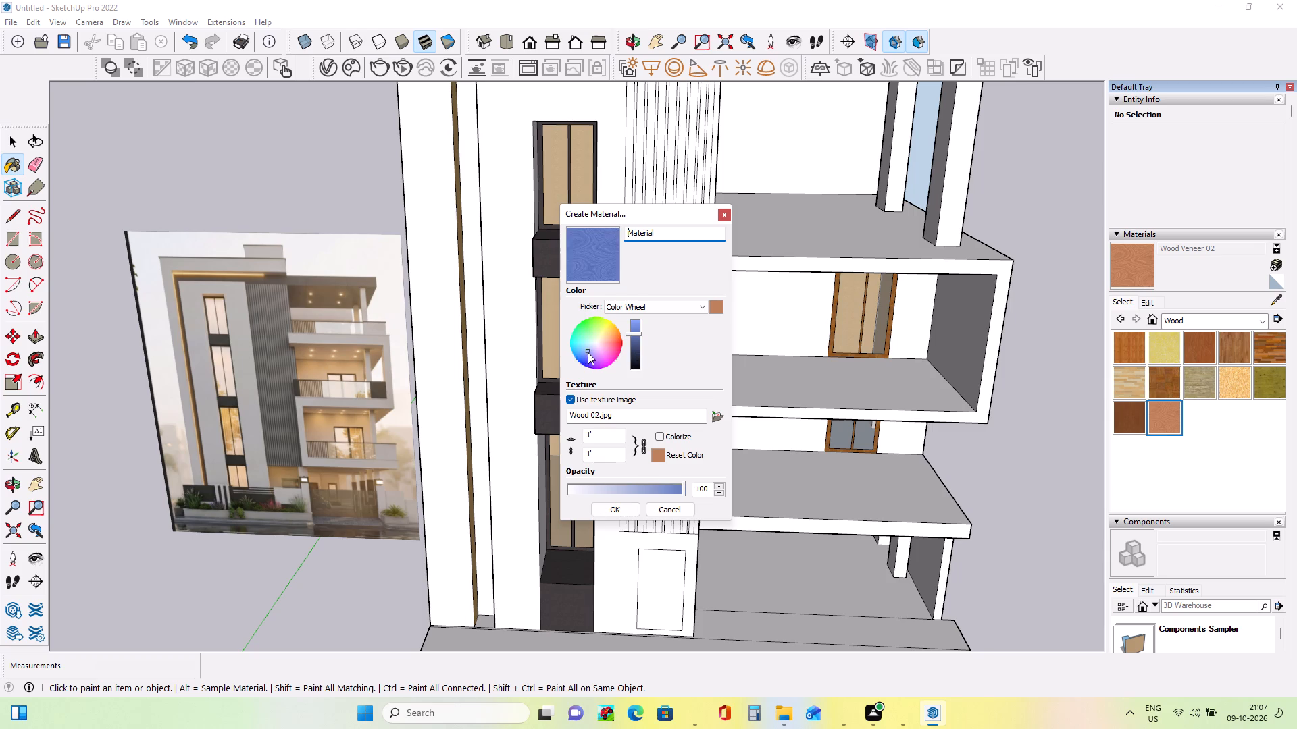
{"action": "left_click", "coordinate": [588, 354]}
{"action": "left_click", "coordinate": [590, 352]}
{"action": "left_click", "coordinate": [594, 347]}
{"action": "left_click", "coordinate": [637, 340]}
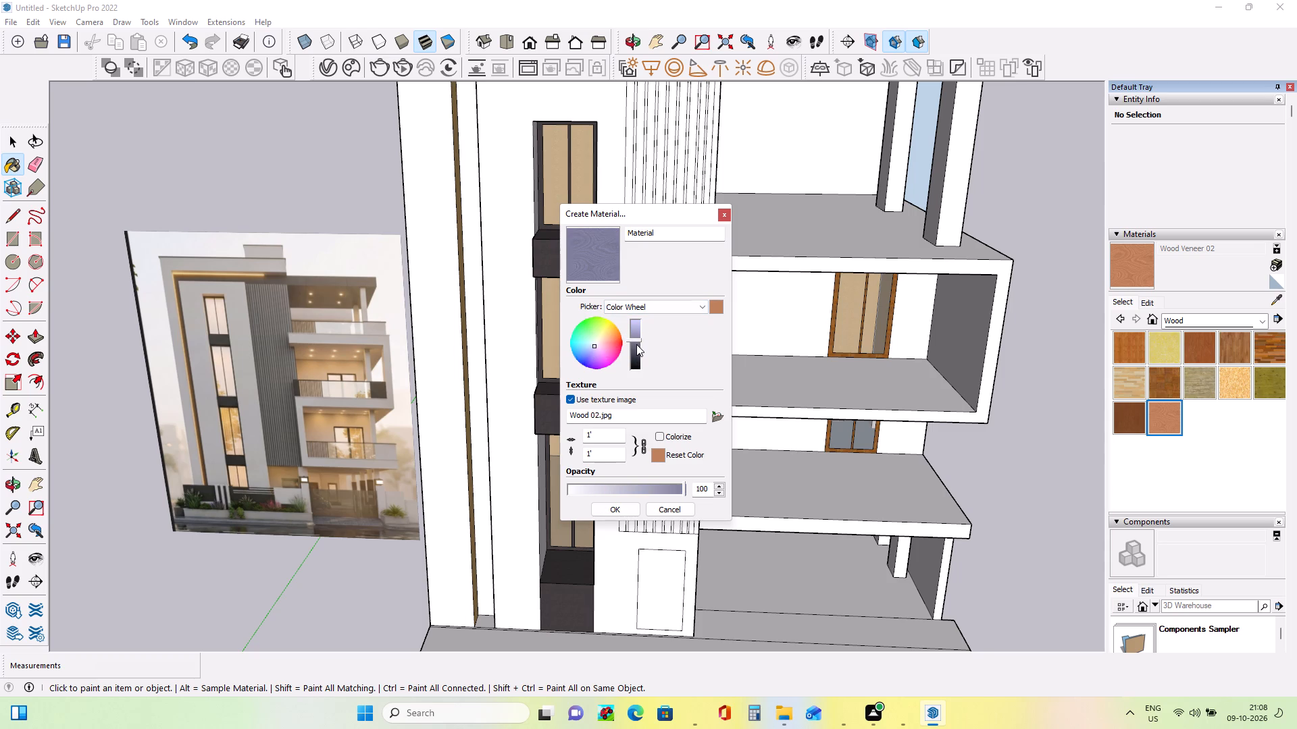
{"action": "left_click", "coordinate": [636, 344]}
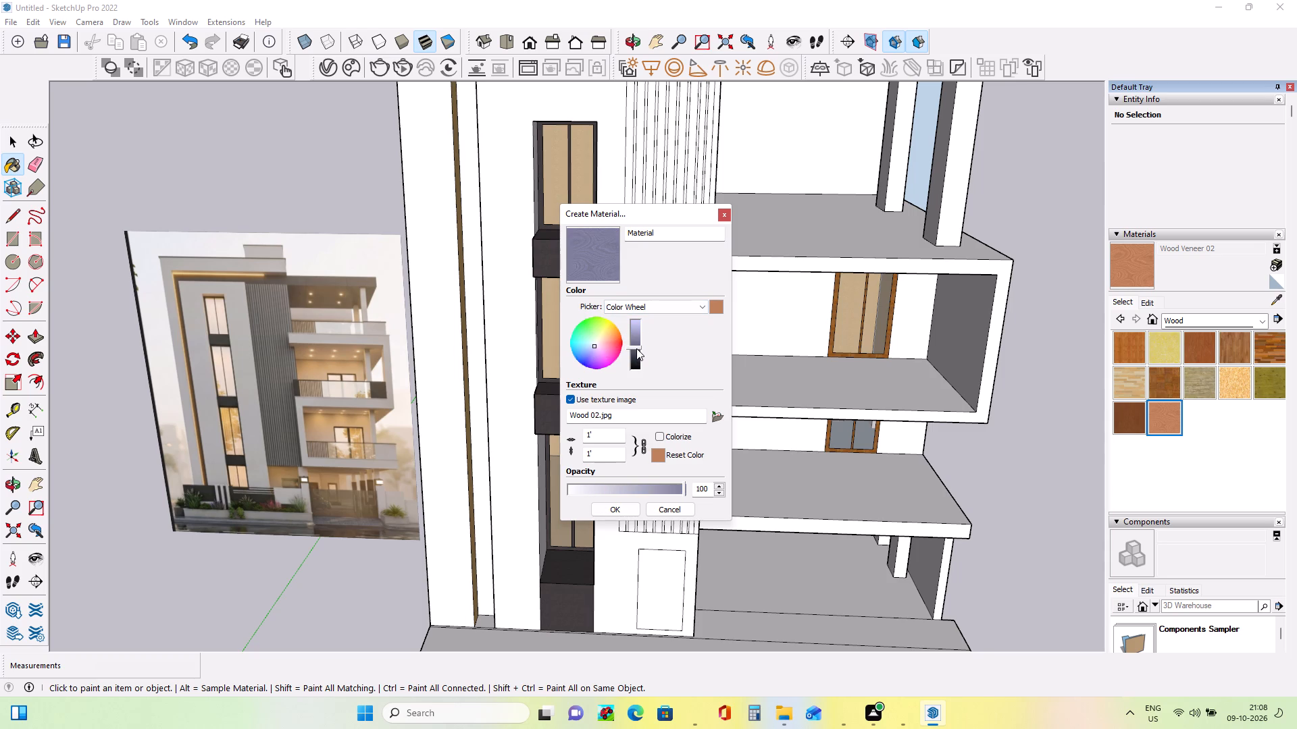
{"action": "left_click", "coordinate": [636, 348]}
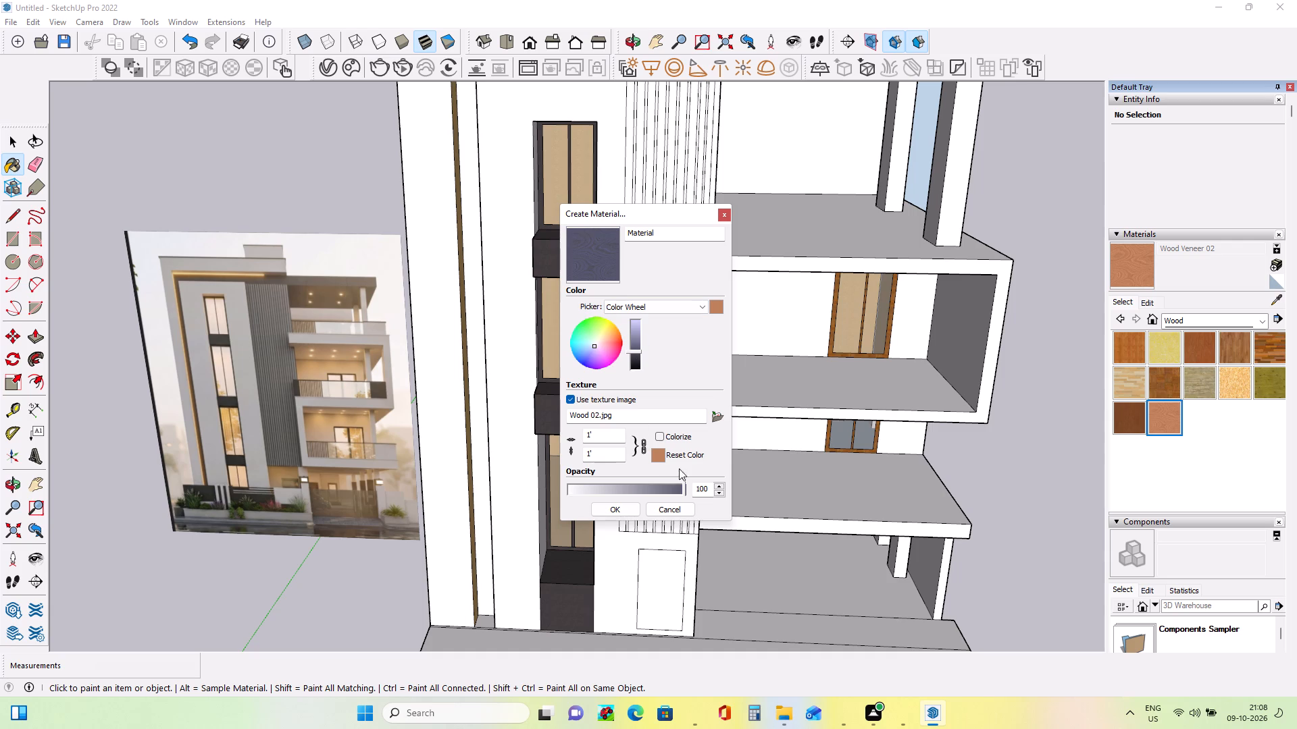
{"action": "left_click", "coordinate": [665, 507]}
Paint the first vertical strip at the front panel's window-side edge with 0133_Gray from the Colors-Named materials.
{"action": "left_click", "coordinate": [1257, 318]}
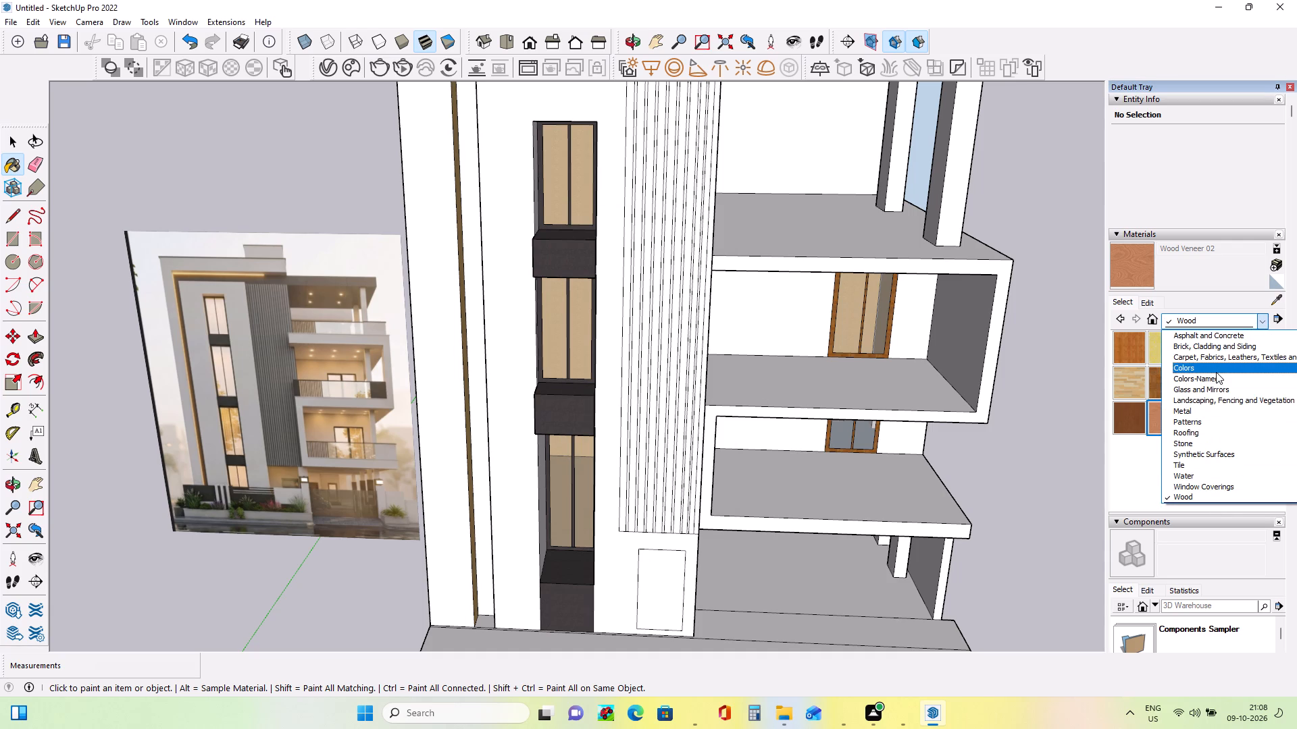
{"action": "left_click", "coordinate": [1215, 368]}
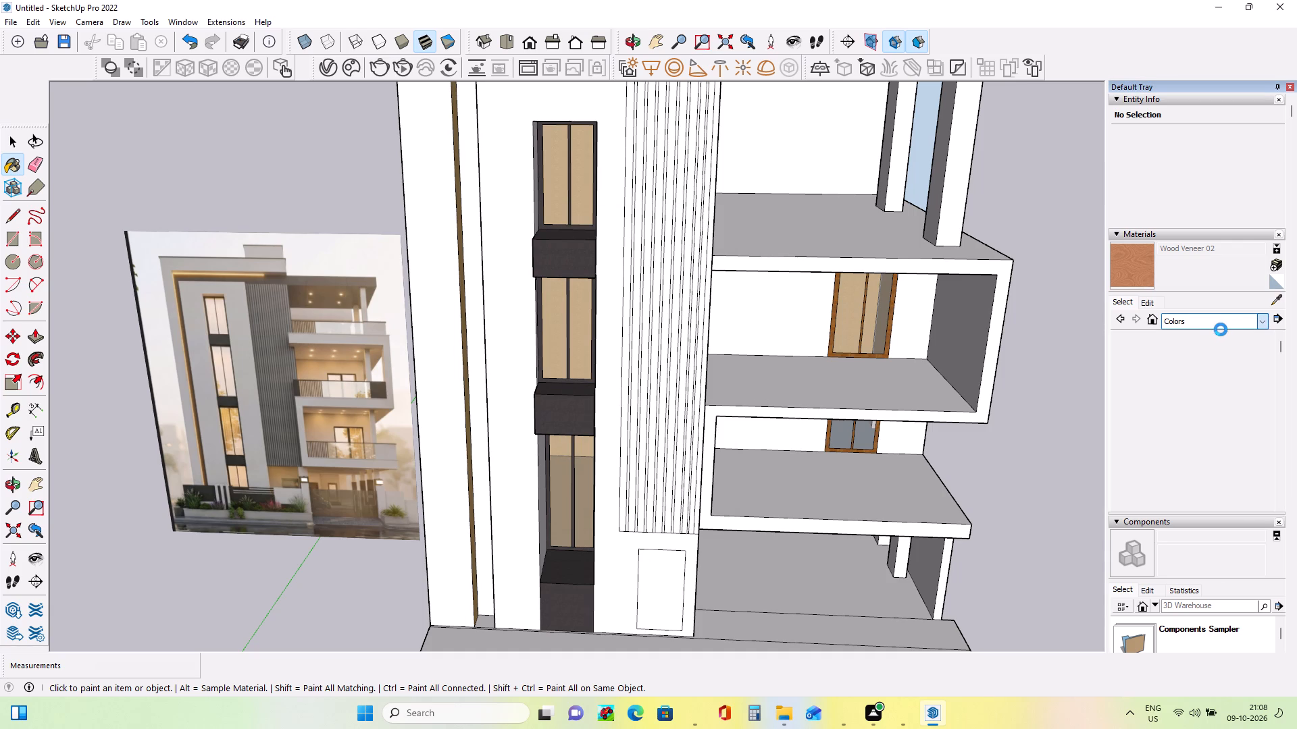
{"action": "left_click", "coordinate": [1220, 318]}
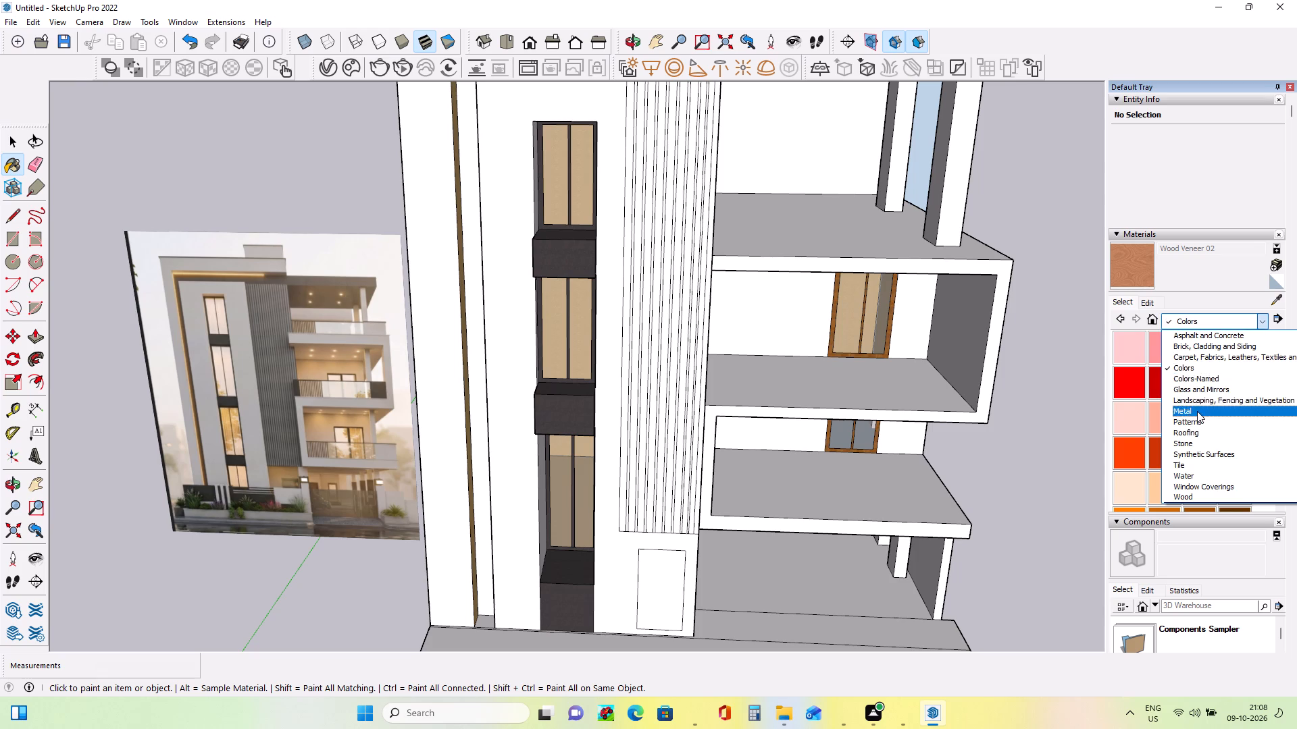
{"action": "left_click", "coordinate": [1198, 379]}
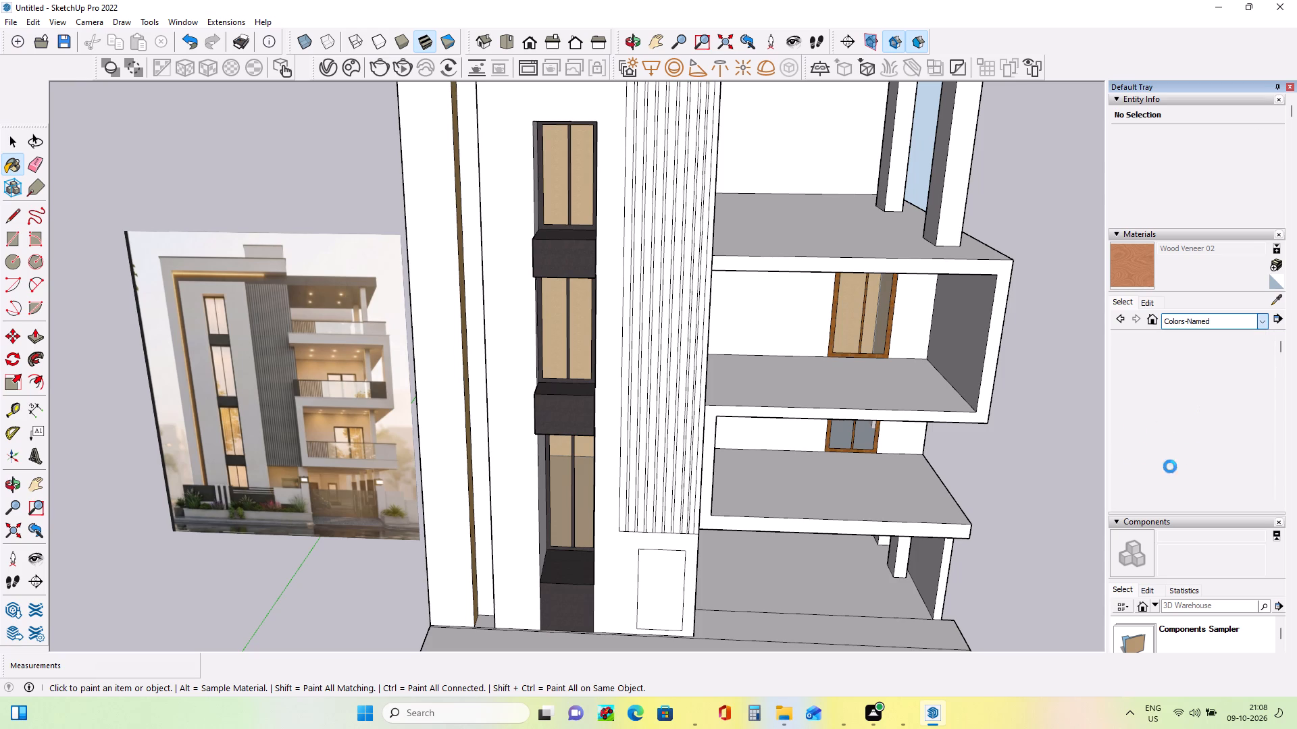
{"action": "scroll", "coordinate": [1161, 475], "scroll_direction": "up", "scroll_amount": 3}
{"action": "scroll", "coordinate": [1161, 475], "scroll_direction": "down", "scroll_amount": 14}
{"action": "scroll", "coordinate": [1161, 475], "scroll_direction": "up", "scroll_amount": 1}
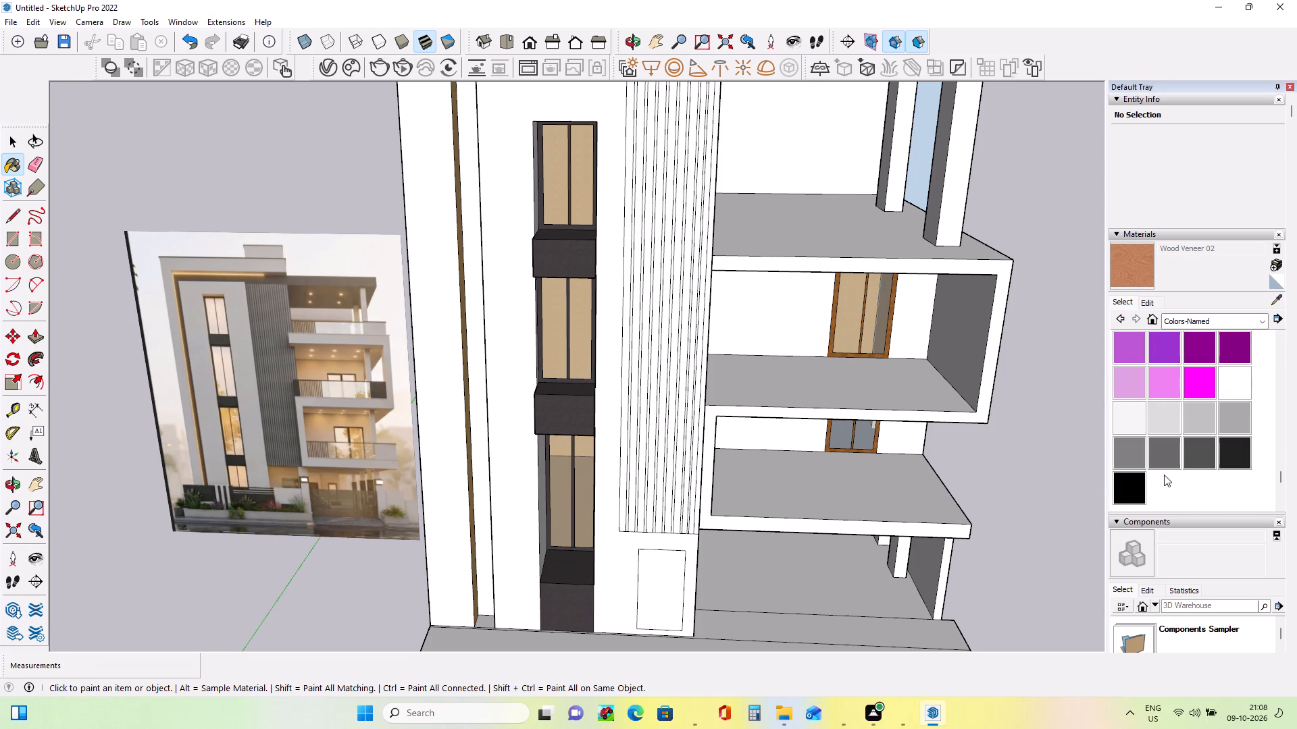
{"action": "left_click", "coordinate": [1131, 452]}
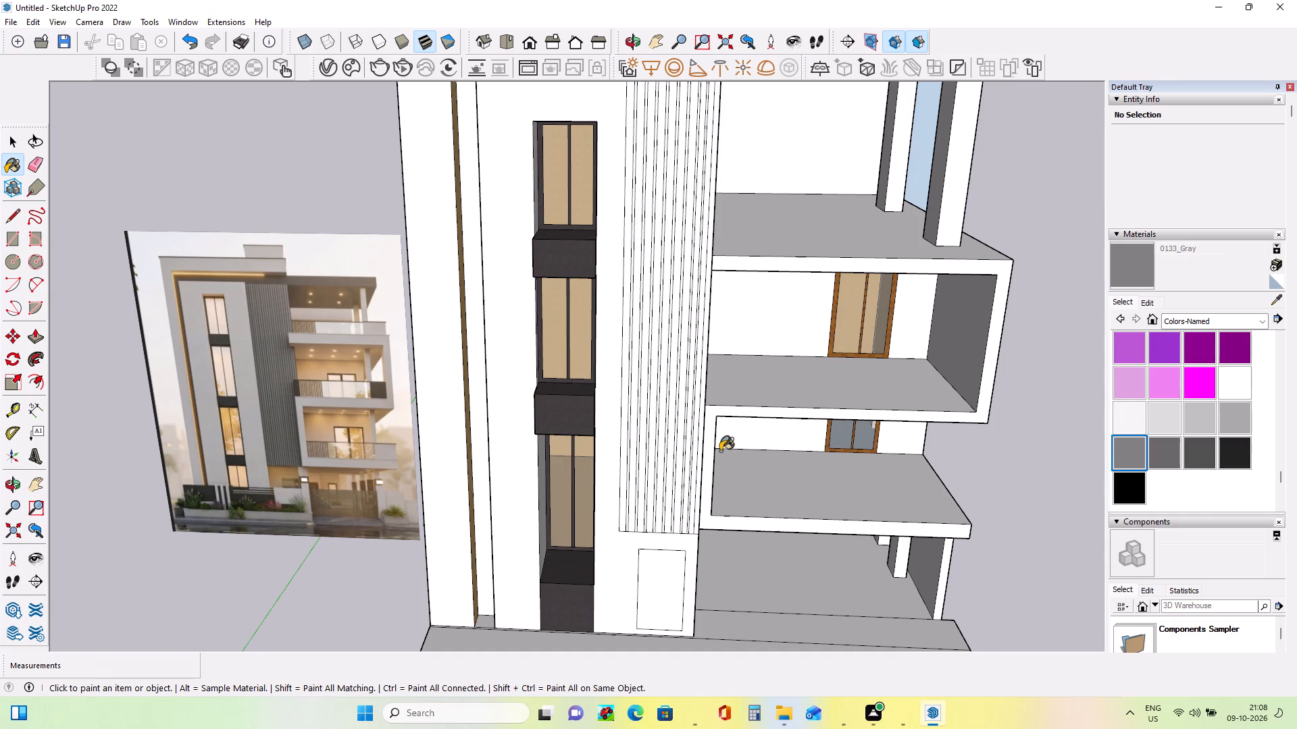
{"action": "scroll", "coordinate": [721, 453], "scroll_direction": "up", "scroll_amount": 3}
{"action": "scroll", "coordinate": [640, 470], "scroll_direction": "up", "scroll_amount": 11}
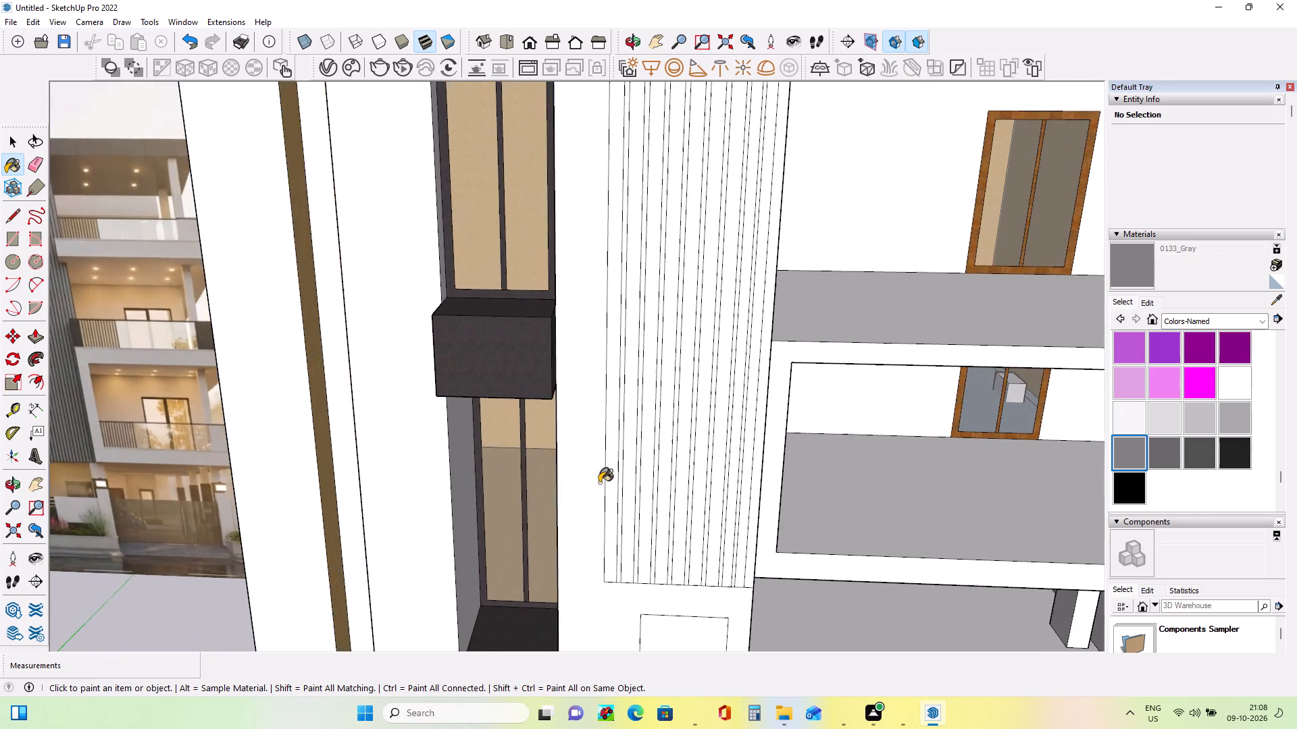
{"action": "scroll", "coordinate": [599, 483], "scroll_direction": "up", "scroll_amount": 3}
{"action": "left_click", "coordinate": [616, 483]}
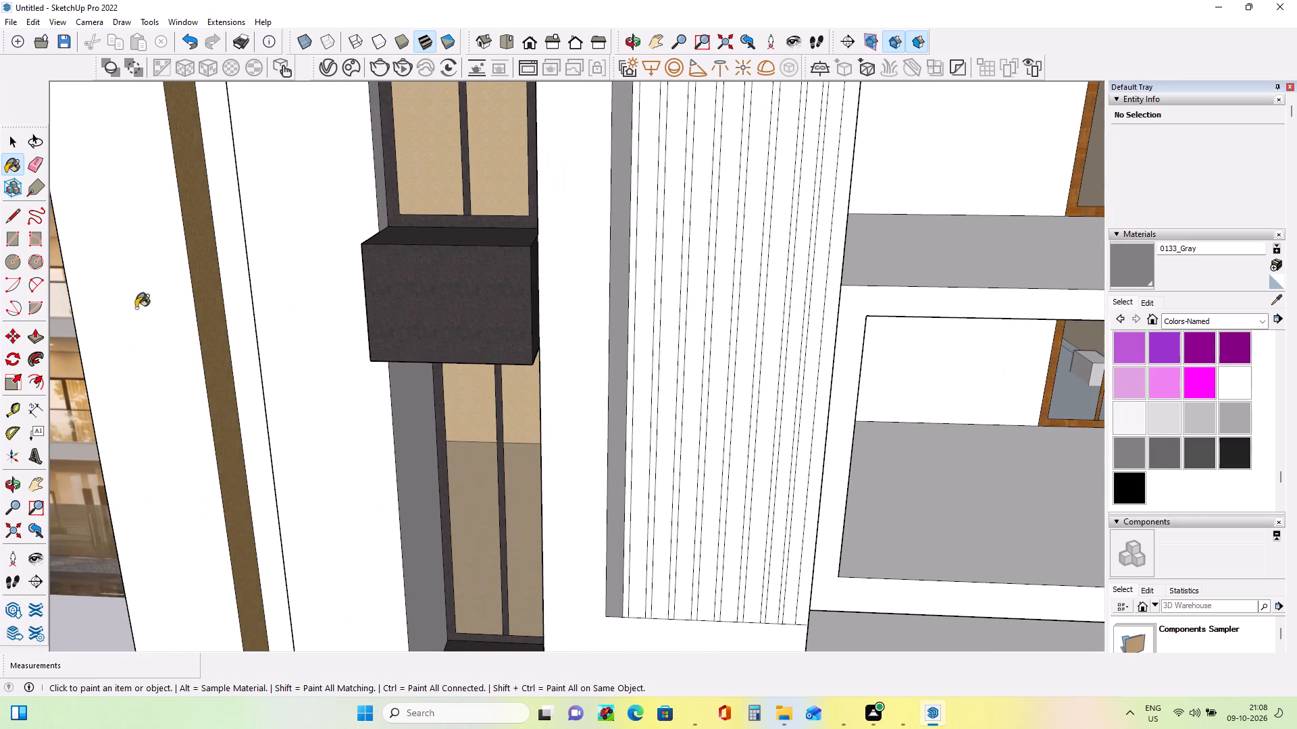
Push/Pull the gray-painted strip outward from the front panel by about 2 5/8".
{"action": "left_click", "coordinate": [43, 342]}
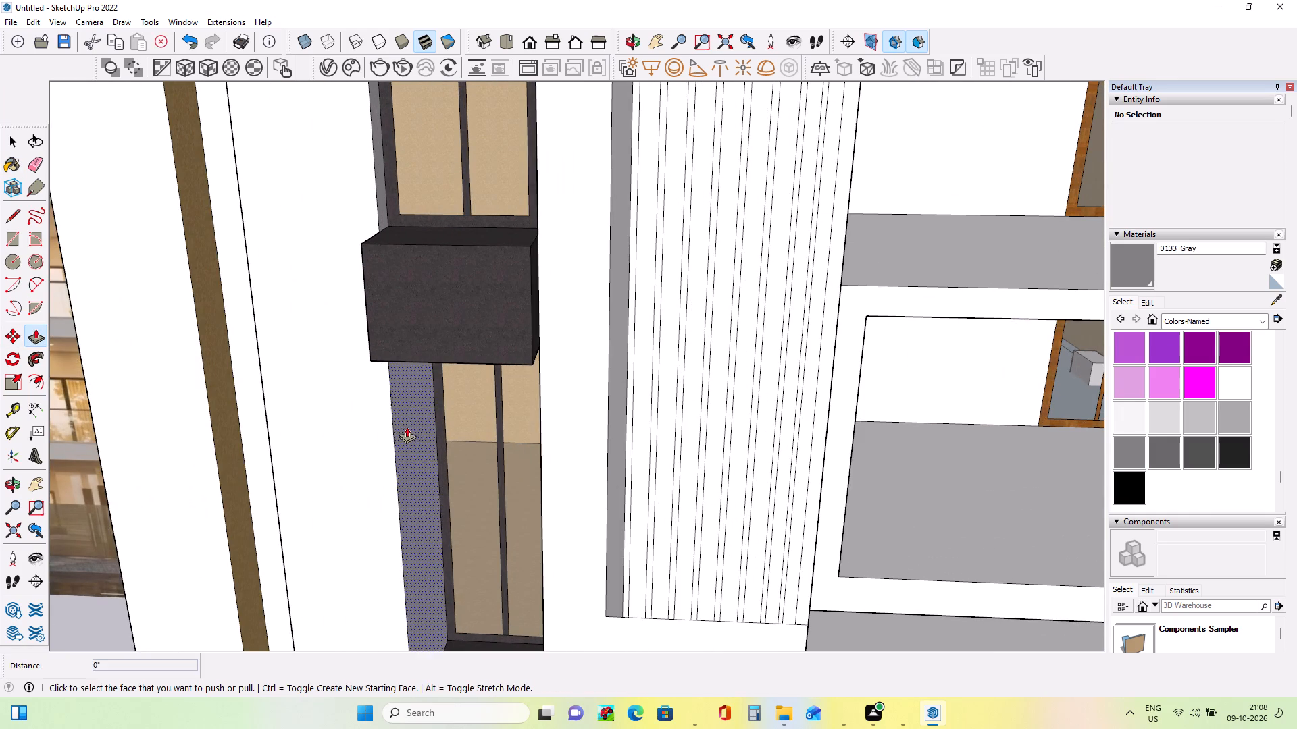
{"action": "left_click", "coordinate": [612, 493]}
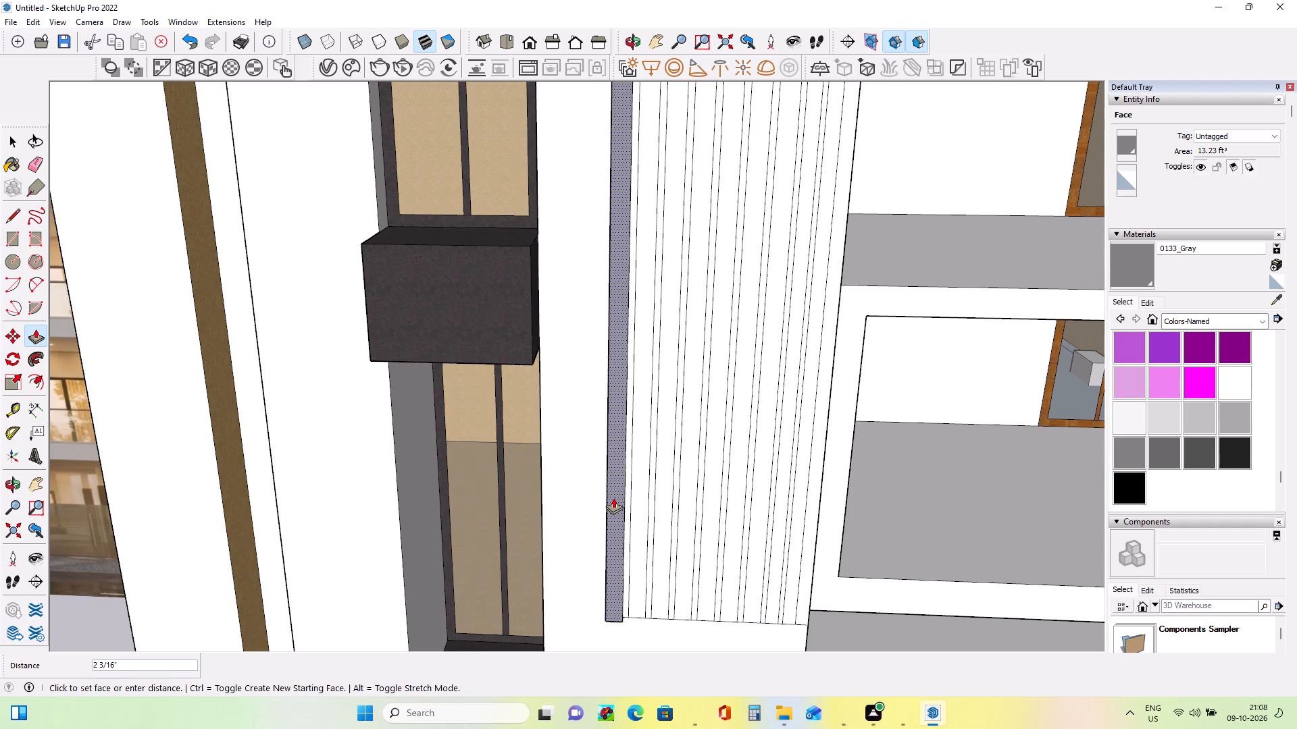
{"action": "left_click", "coordinate": [613, 497]}
Push/Pull the next four strips beside the gray one outward by 2 5/8", matching its depth and leaving the narrow gaps recessed.
{"action": "middle_click_drag", "start_coordinate": [717, 533], "coordinate": [576, 553]}
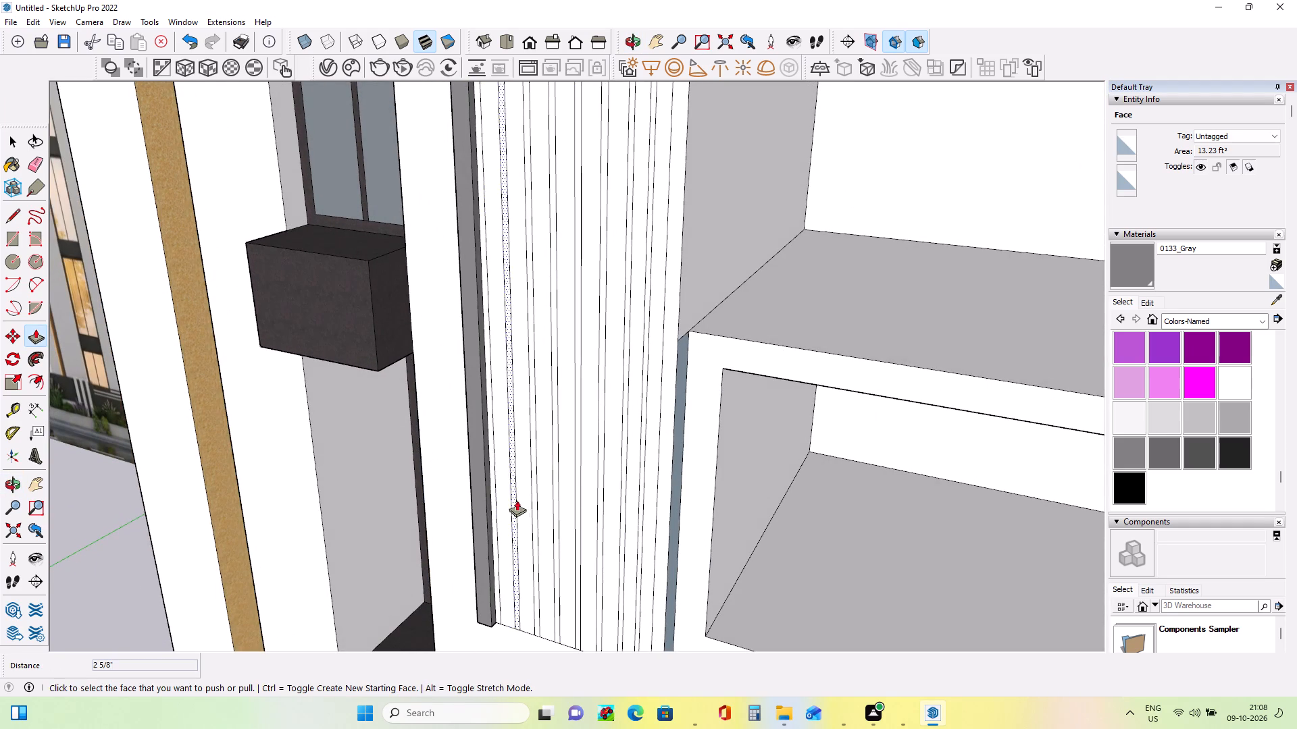
{"action": "left_click", "coordinate": [501, 497]}
{"action": "left_click", "coordinate": [474, 492]}
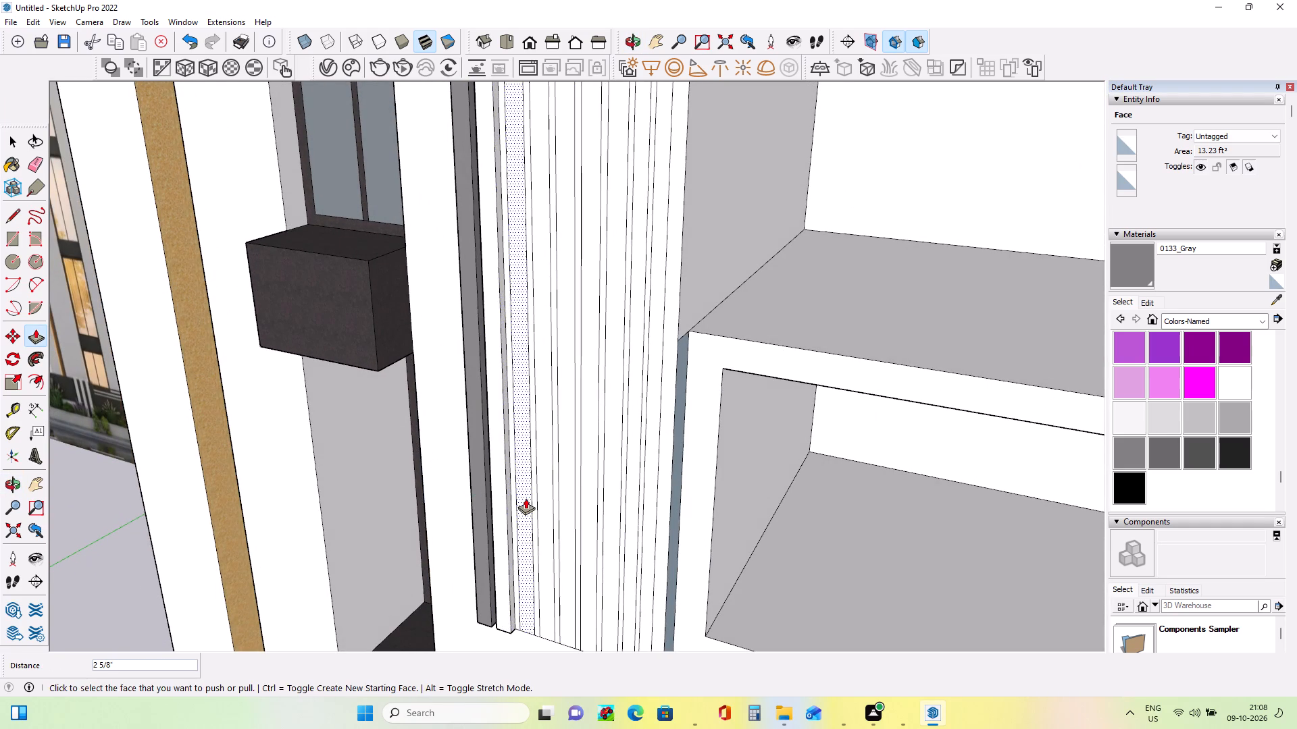
{"action": "left_click", "coordinate": [526, 498]}
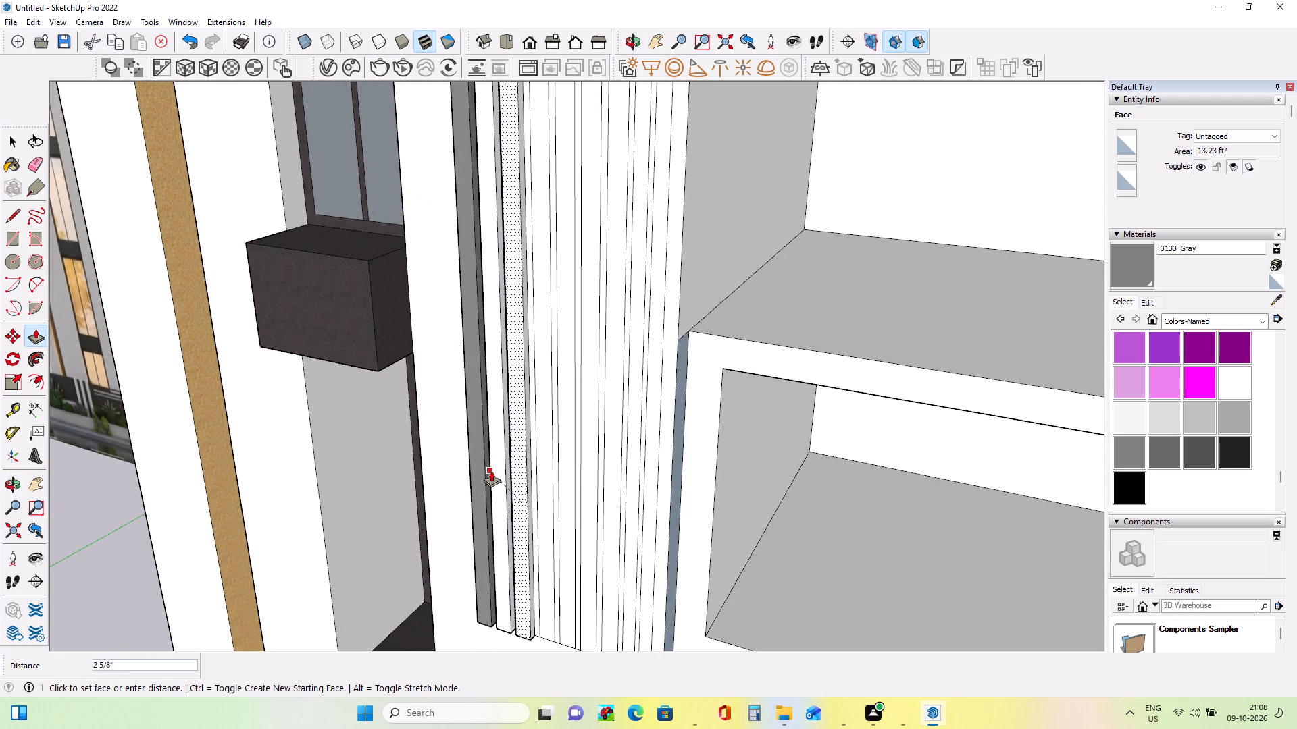
{"action": "left_click", "coordinate": [491, 470]}
{"action": "middle_click_drag", "start_coordinate": [540, 504], "coordinate": [566, 509]}
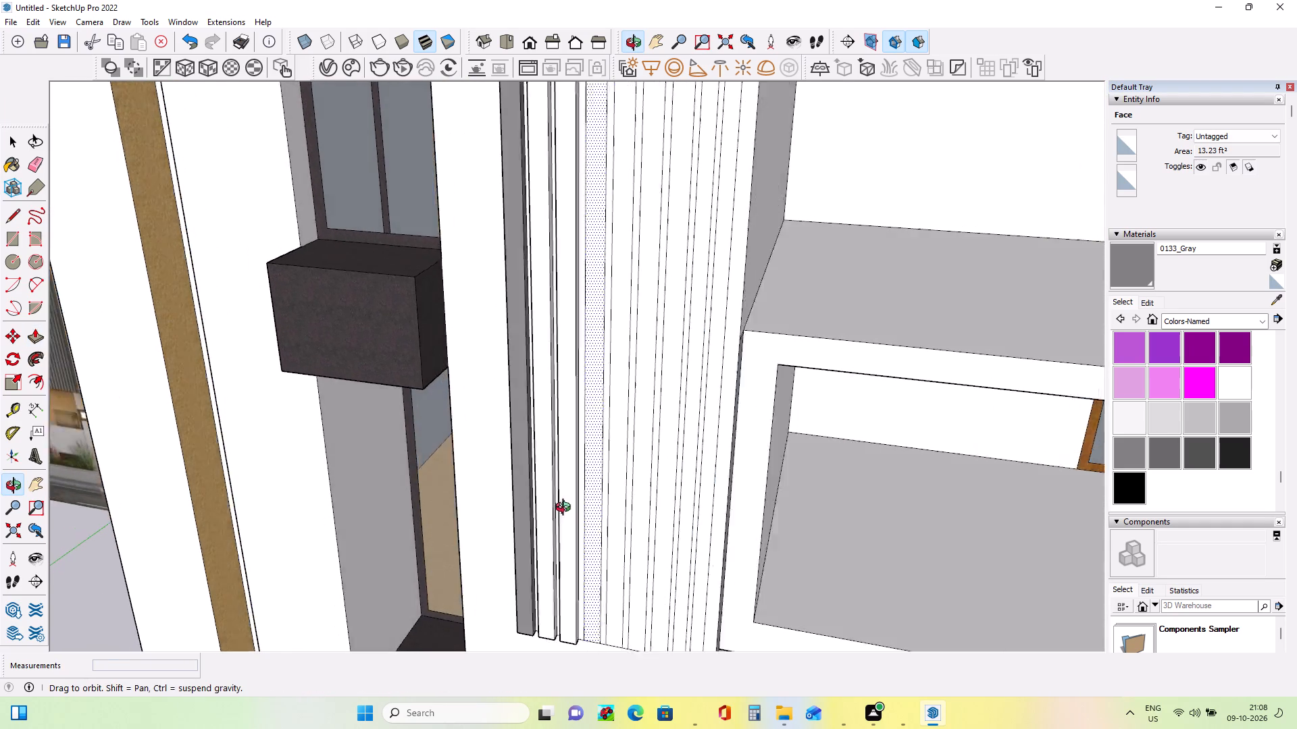
{"action": "middle_click_drag", "start_coordinate": [566, 509], "coordinate": [525, 508]}
{"action": "left_click", "coordinate": [533, 497]}
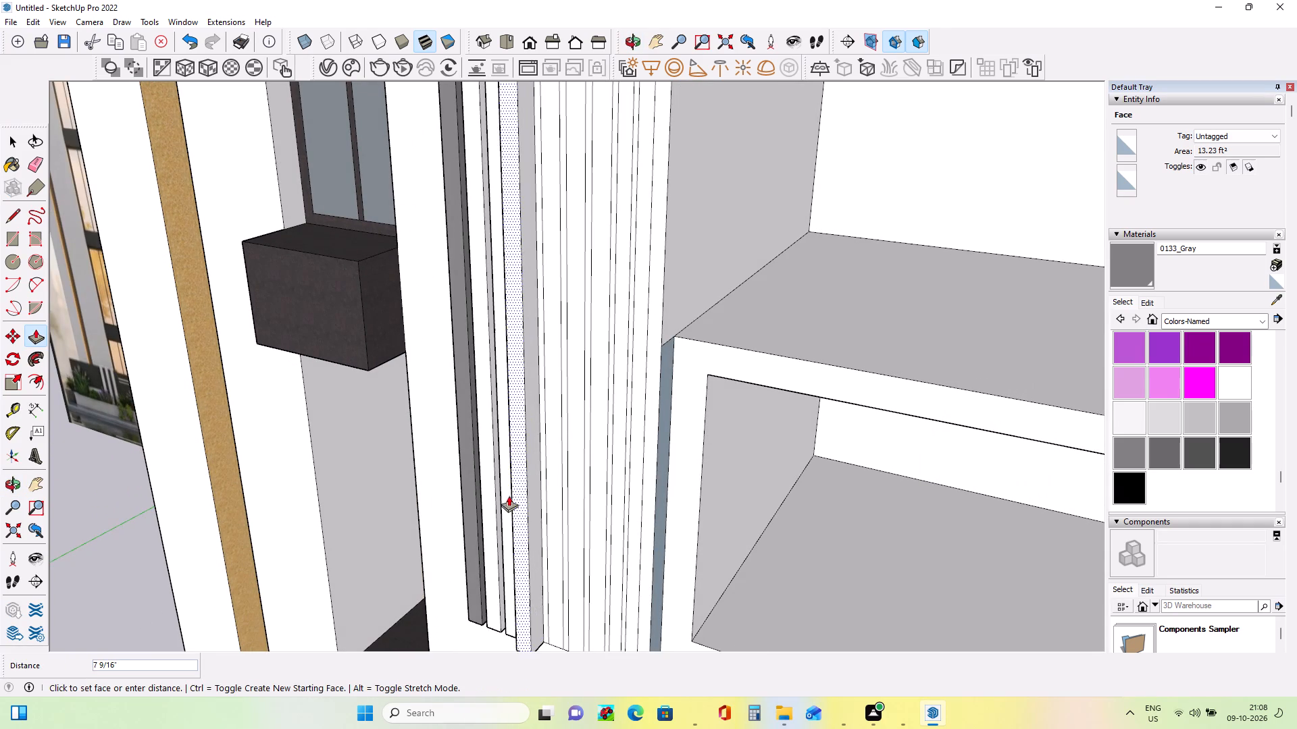
{"action": "left_click", "coordinate": [501, 470]}
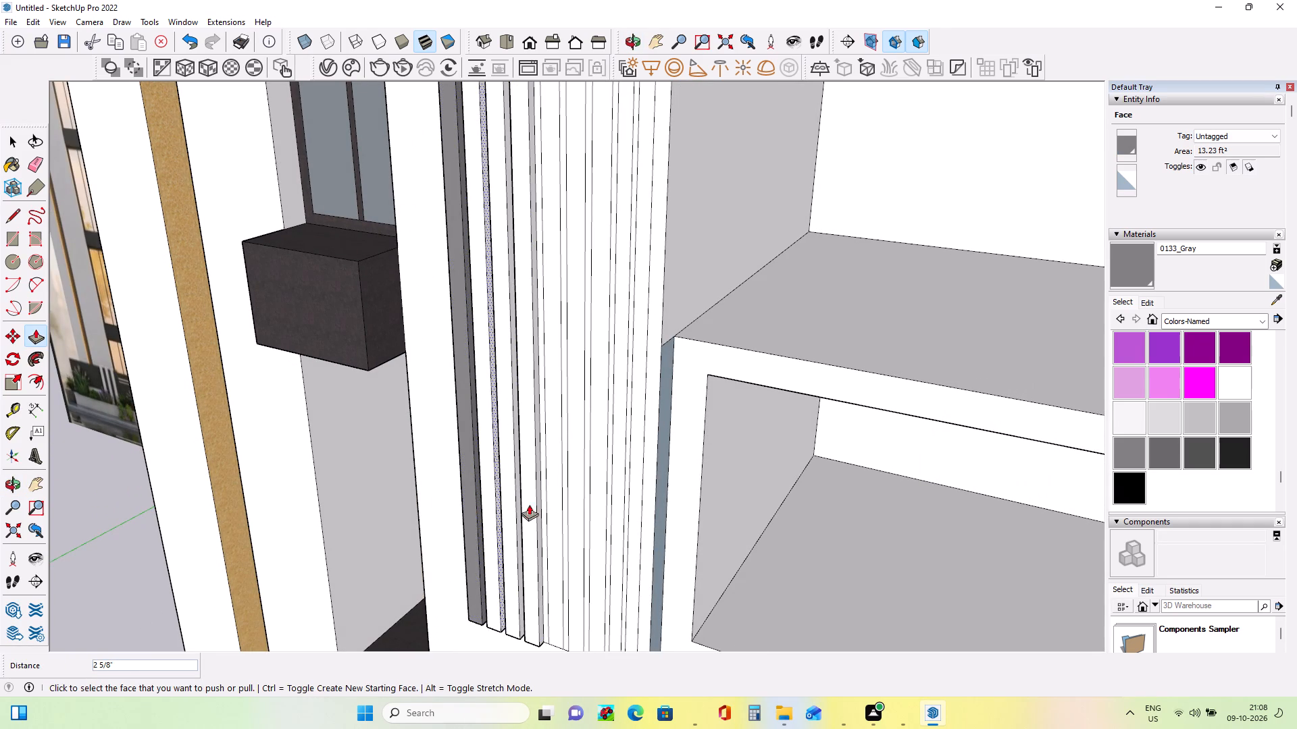
{"action": "left_click", "coordinate": [553, 511]}
{"action": "left_click", "coordinate": [528, 496]}
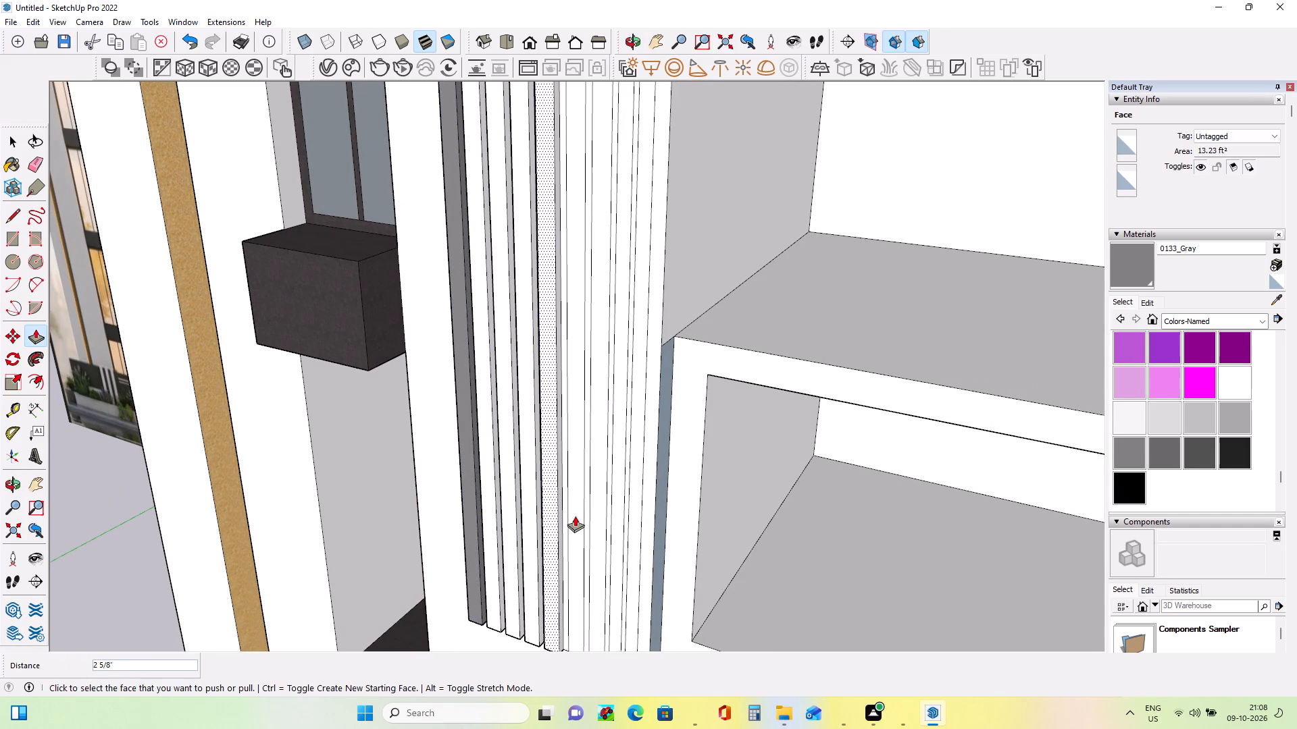
Push/Pull the remaining four strips on the front panel outward by 2 5/8" to match the neighbouring fins.
{"action": "left_click", "coordinate": [575, 516]}
{"action": "left_click", "coordinate": [553, 511]}
{"action": "left_click", "coordinate": [594, 520]}
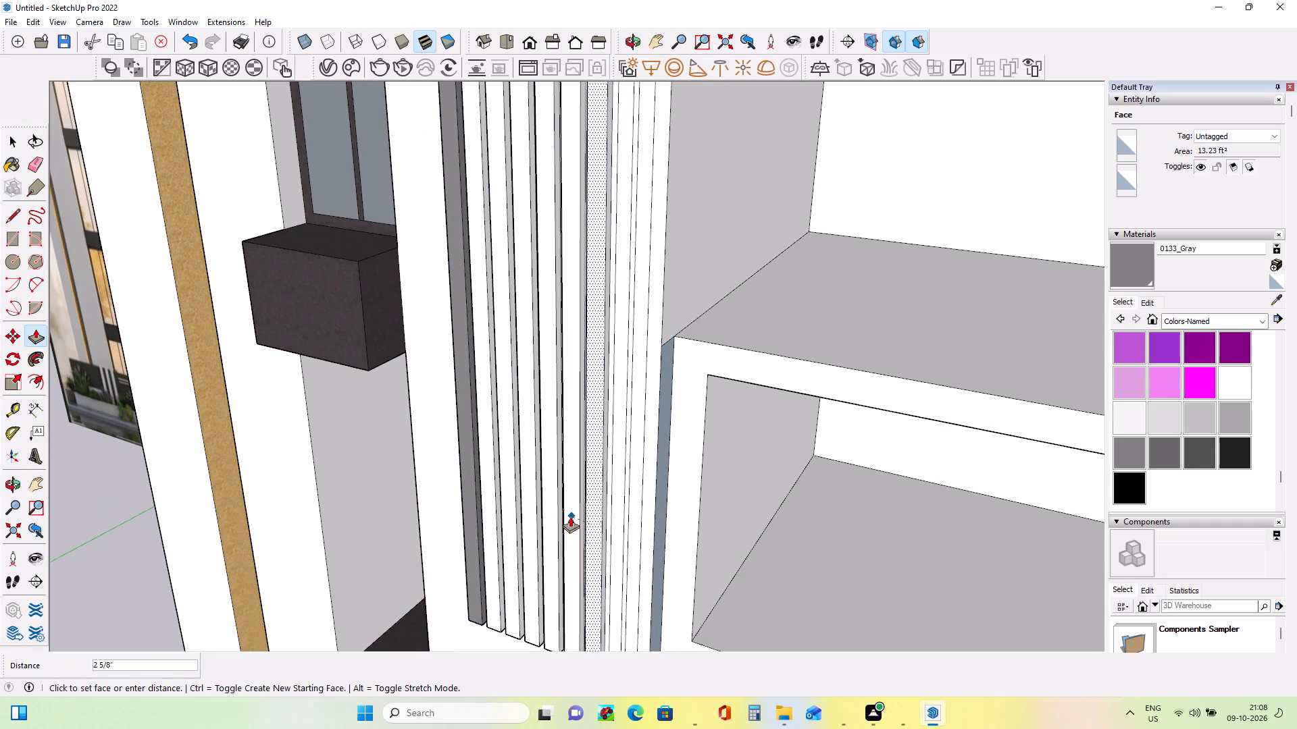
{"action": "left_click", "coordinate": [570, 516]}
{"action": "left_click", "coordinate": [618, 530]}
{"action": "left_click", "coordinate": [595, 527]}
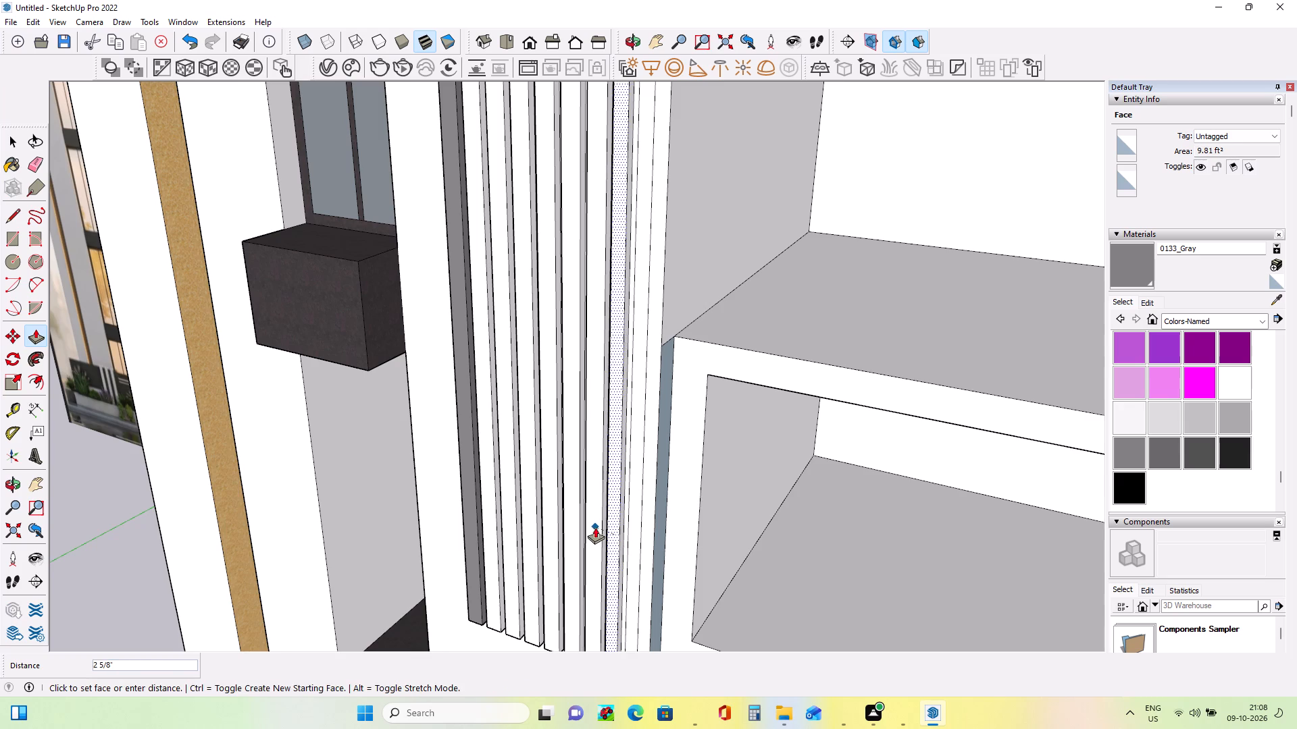
{"action": "left_click", "coordinate": [635, 531]}
{"action": "left_click", "coordinate": [608, 531]}
Paint the next three fins beside the gray one, along with their recessed gaps, with 0133_Gray.
{"action": "middle_click_drag", "start_coordinate": [641, 541], "coordinate": [712, 534]}
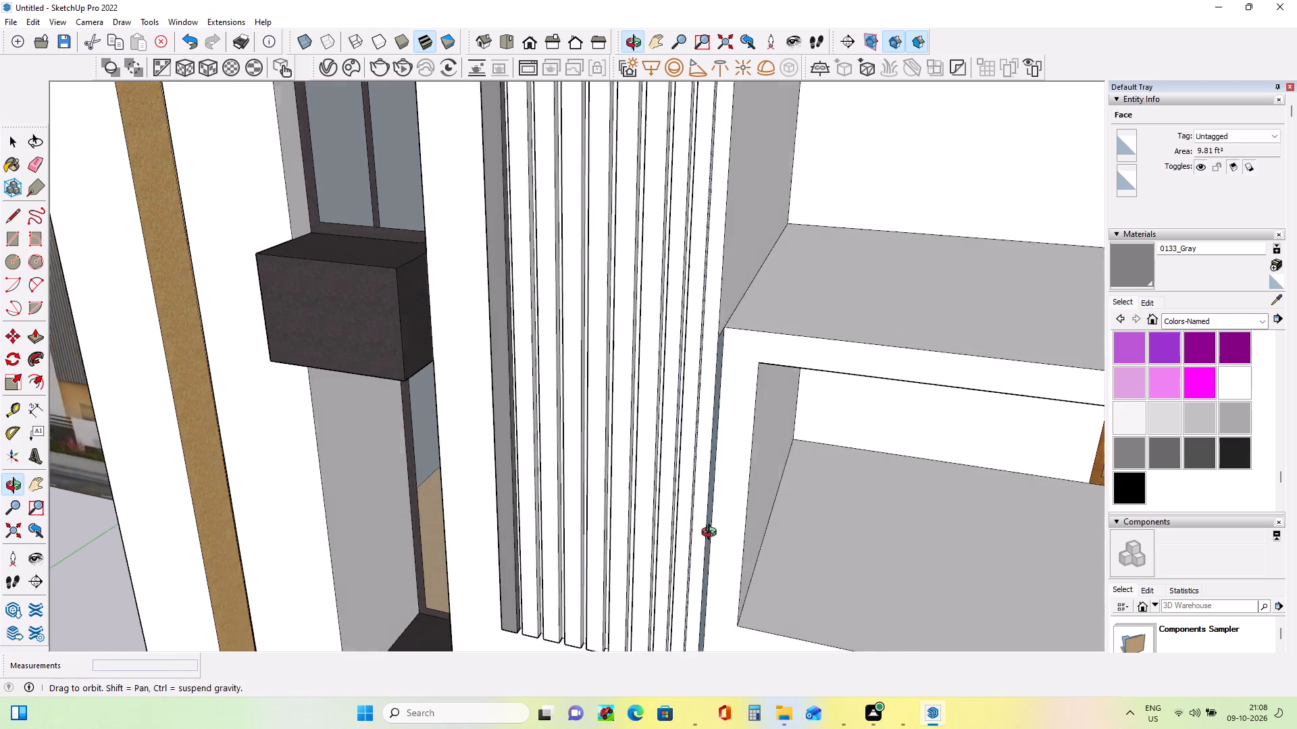
{"action": "middle_click_drag", "start_coordinate": [712, 534], "coordinate": [725, 529]}
{"action": "scroll", "coordinate": [725, 527], "scroll_direction": "down", "scroll_amount": 2}
{"action": "middle_click_drag", "start_coordinate": [693, 529], "coordinate": [778, 527]}
{"action": "left_click", "coordinate": [1130, 454]}
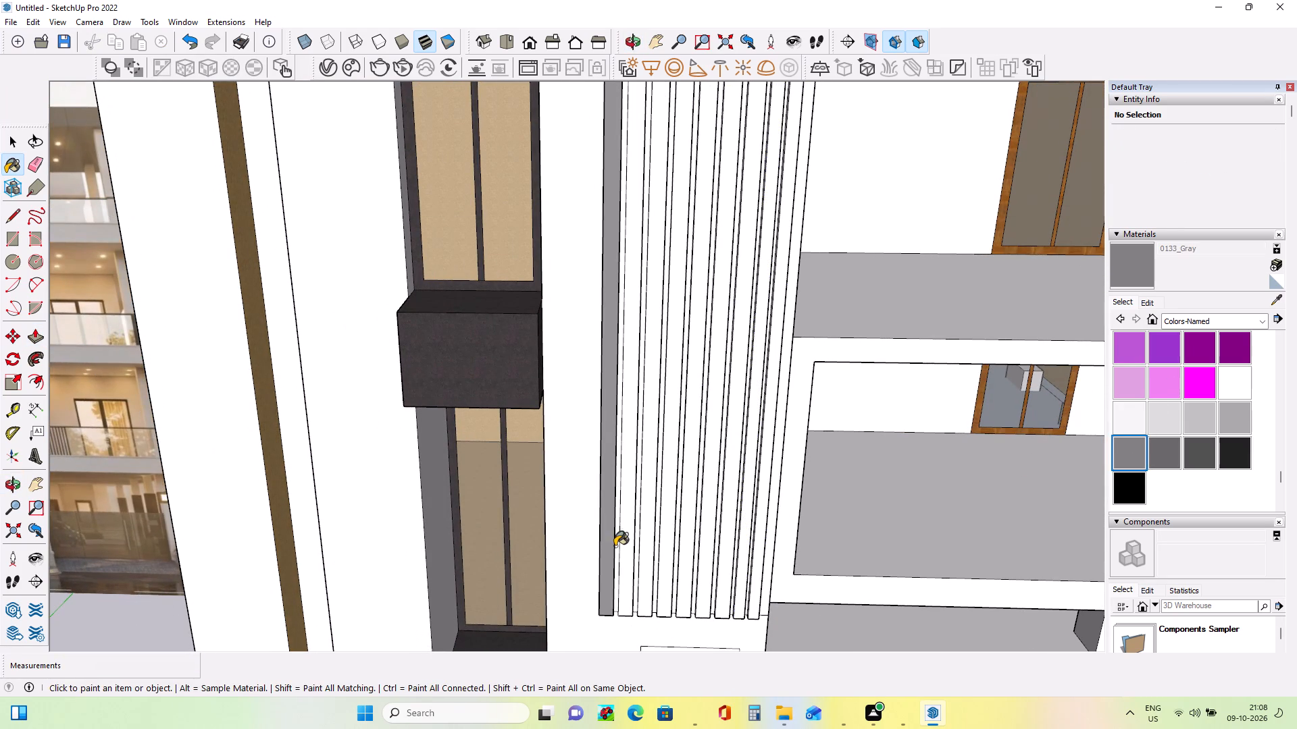
{"action": "scroll", "coordinate": [613, 546], "scroll_direction": "up", "scroll_amount": 4}
{"action": "middle_click_drag", "start_coordinate": [612, 547], "coordinate": [659, 537]}
{"action": "scroll", "coordinate": [659, 538], "scroll_direction": "down", "scroll_amount": 11}
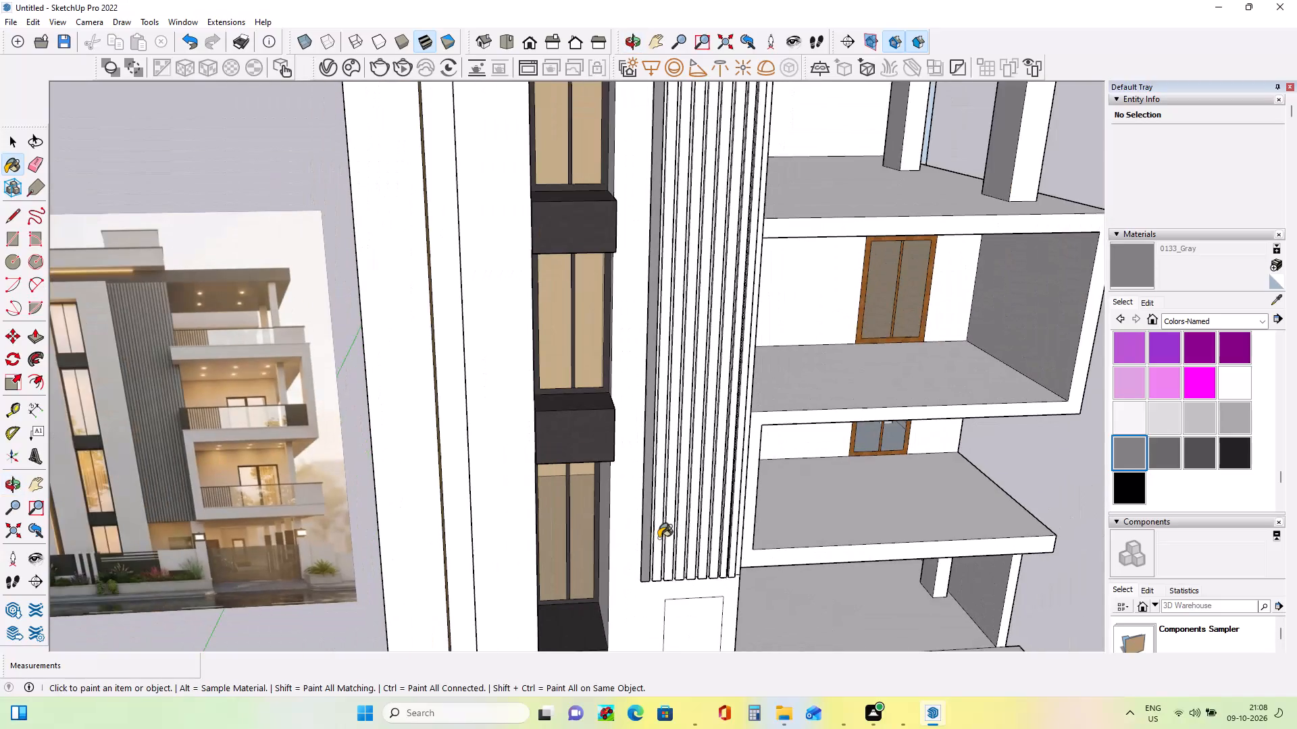
{"action": "scroll", "coordinate": [654, 525], "scroll_direction": "up", "scroll_amount": 10}
{"action": "scroll", "coordinate": [654, 529], "scroll_direction": "down", "scroll_amount": 1}
{"action": "scroll", "coordinate": [654, 529], "scroll_direction": "up", "scroll_amount": 9}
{"action": "left_click", "coordinate": [646, 512]}
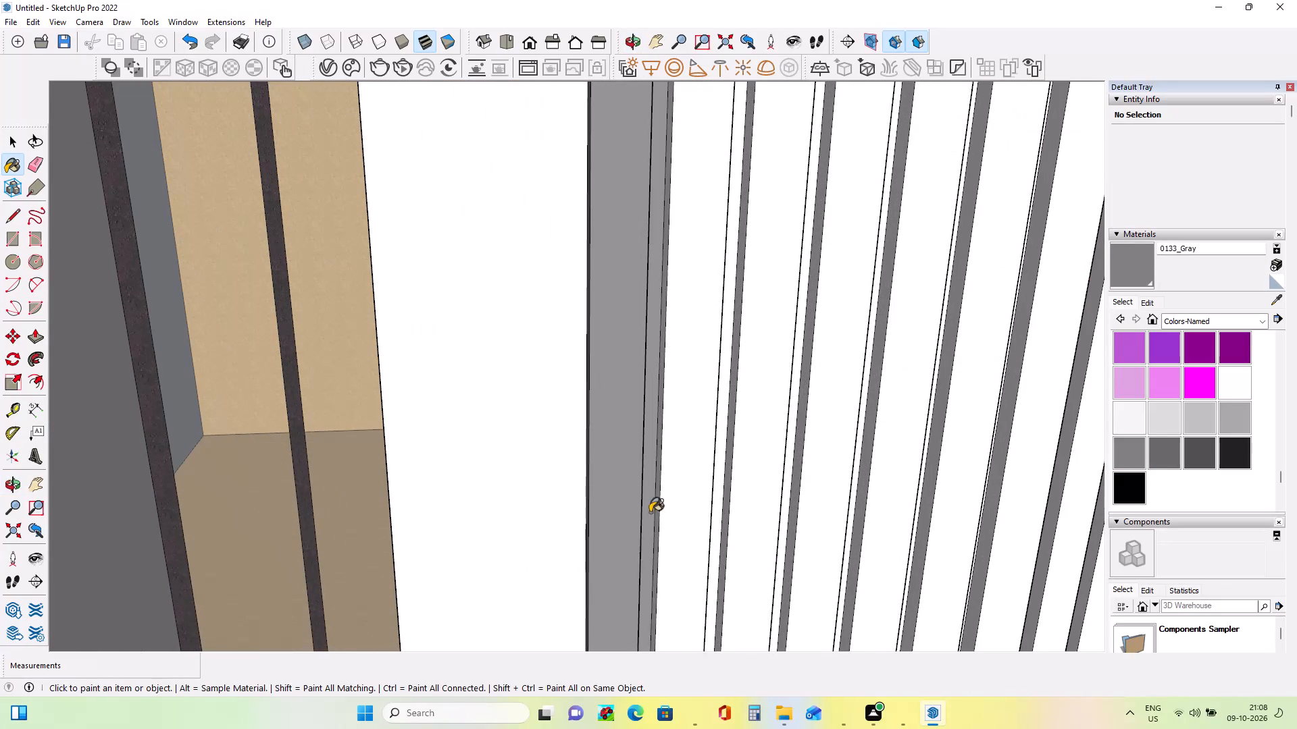
{"action": "left_click", "coordinate": [670, 519]}
{"action": "left_click", "coordinate": [710, 519]}
{"action": "left_click", "coordinate": [715, 521]}
{"action": "left_click", "coordinate": [730, 522]}
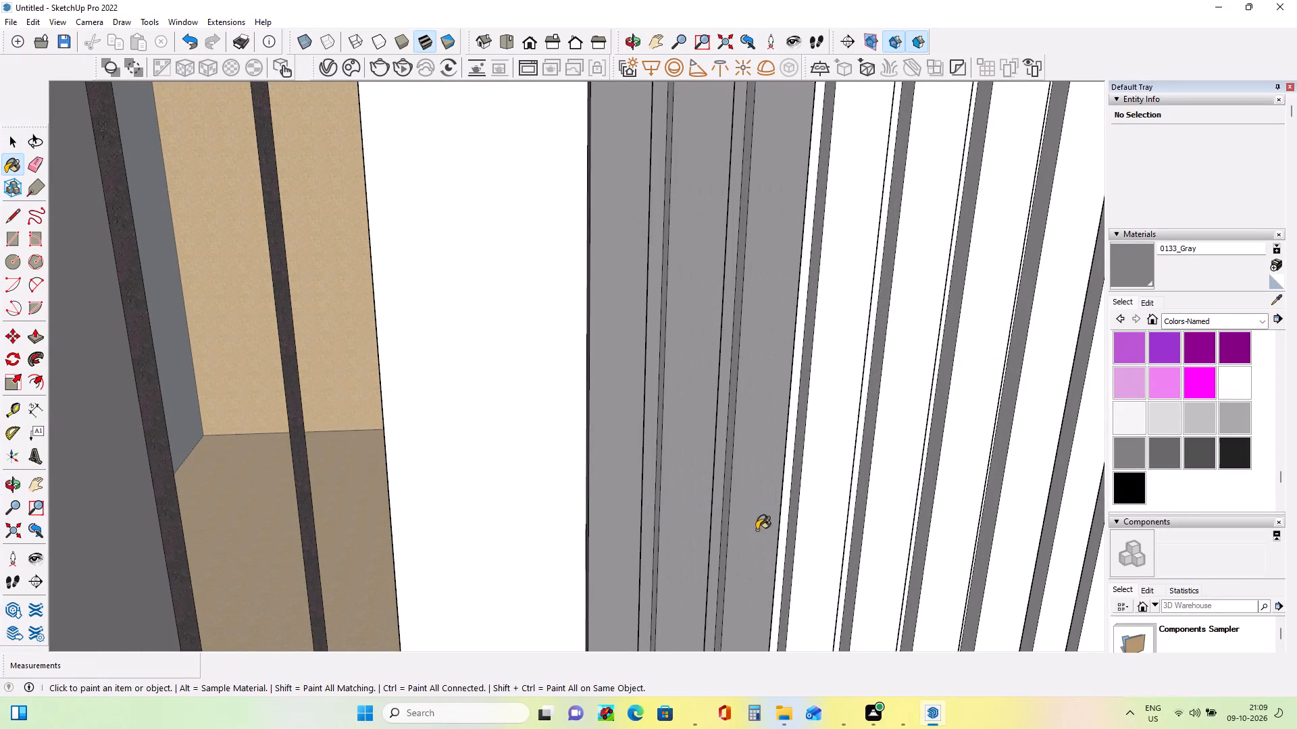
{"action": "left_click", "coordinate": [782, 531]}
{"action": "left_click", "coordinate": [818, 539]}
{"action": "left_click", "coordinate": [851, 547]}
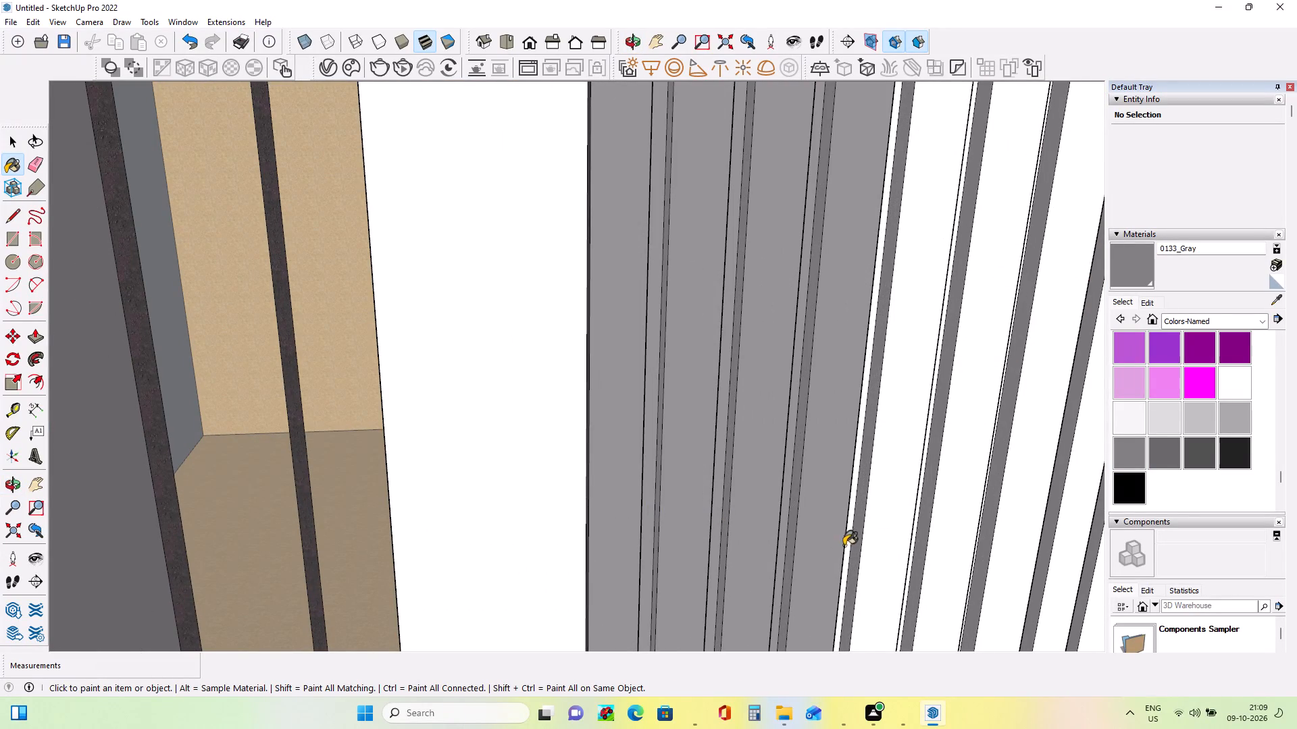
{"action": "left_click", "coordinate": [851, 546]}
{"action": "left_click", "coordinate": [852, 544]}
Paint the remaining white fins and recessed gaps across the front panel with 0133_Gray.
{"action": "middle_click_drag", "start_coordinate": [850, 532], "coordinate": [742, 485]}
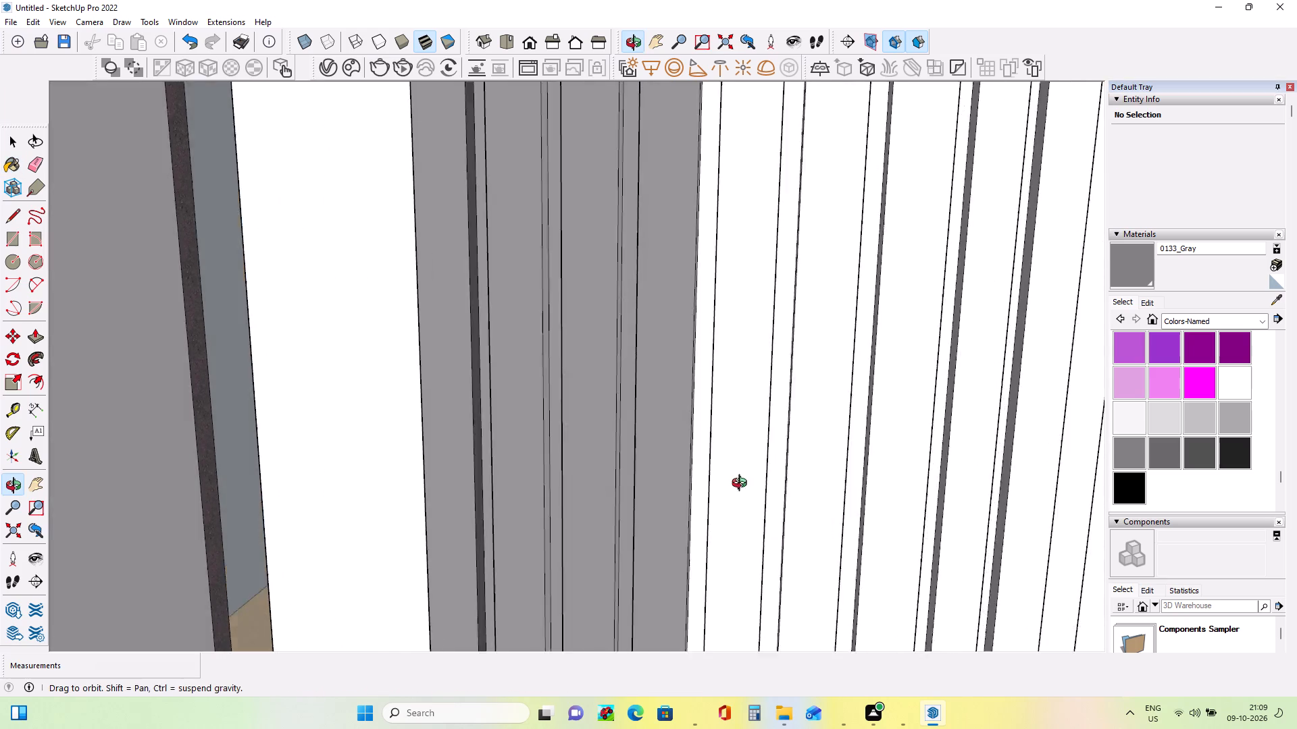
{"action": "middle_click_drag", "start_coordinate": [742, 485], "coordinate": [702, 473]}
{"action": "left_click", "coordinate": [621, 477]}
{"action": "left_click", "coordinate": [649, 477]}
{"action": "left_click", "coordinate": [698, 481]}
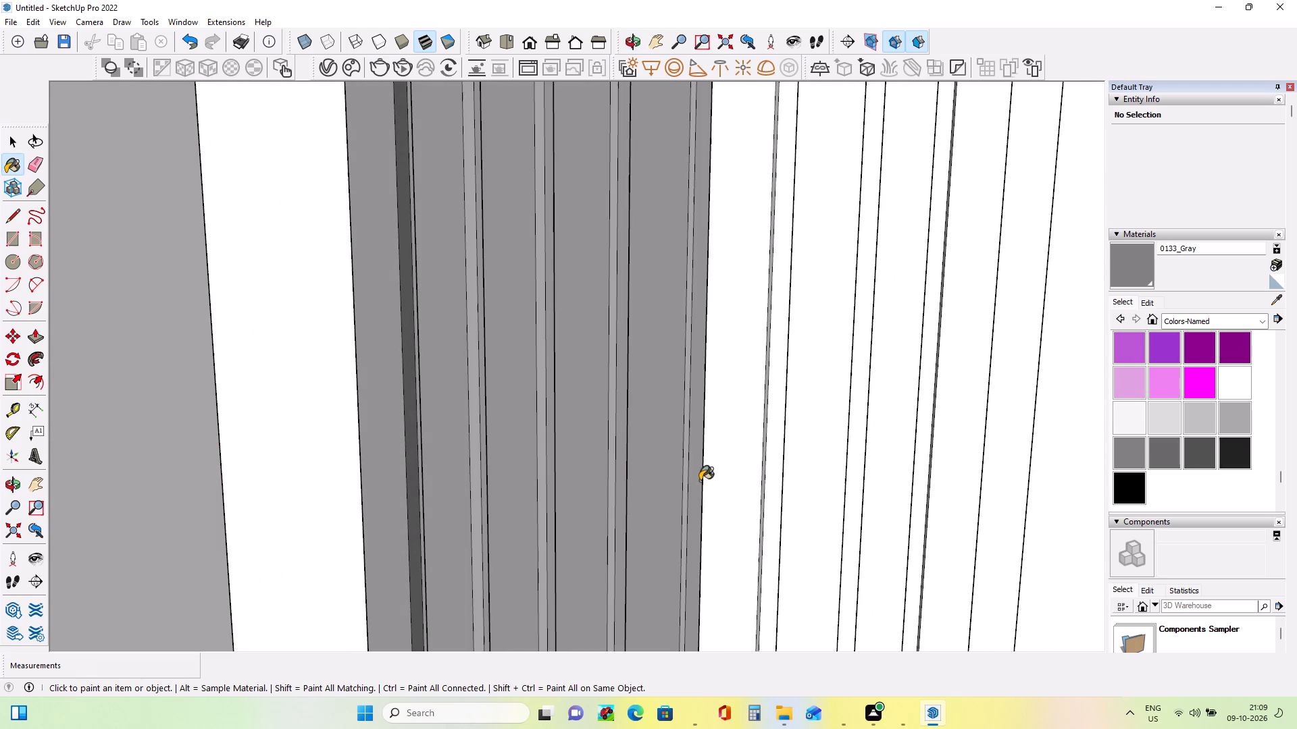
{"action": "left_click", "coordinate": [744, 491]}
{"action": "left_click", "coordinate": [772, 500]}
{"action": "left_click", "coordinate": [798, 502]}
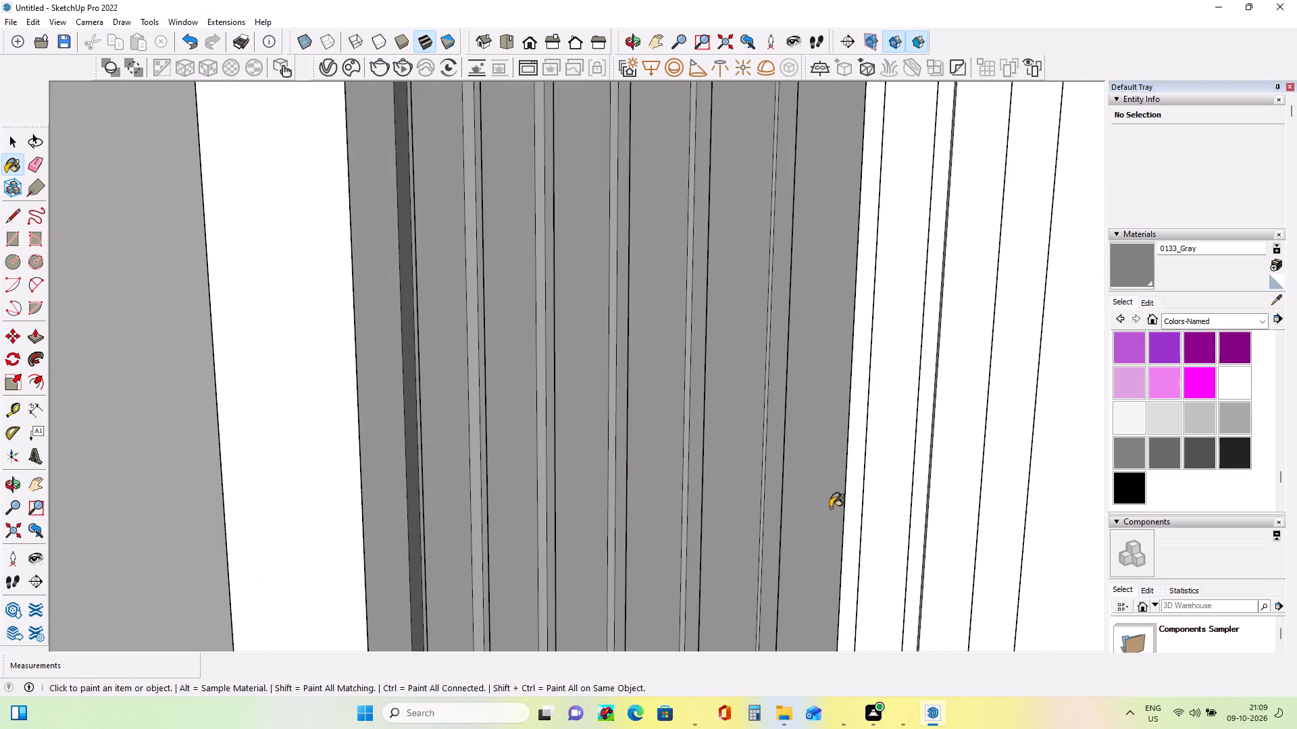
{"action": "left_click", "coordinate": [856, 514]}
{"action": "left_click", "coordinate": [880, 514]}
{"action": "left_click", "coordinate": [915, 514]}
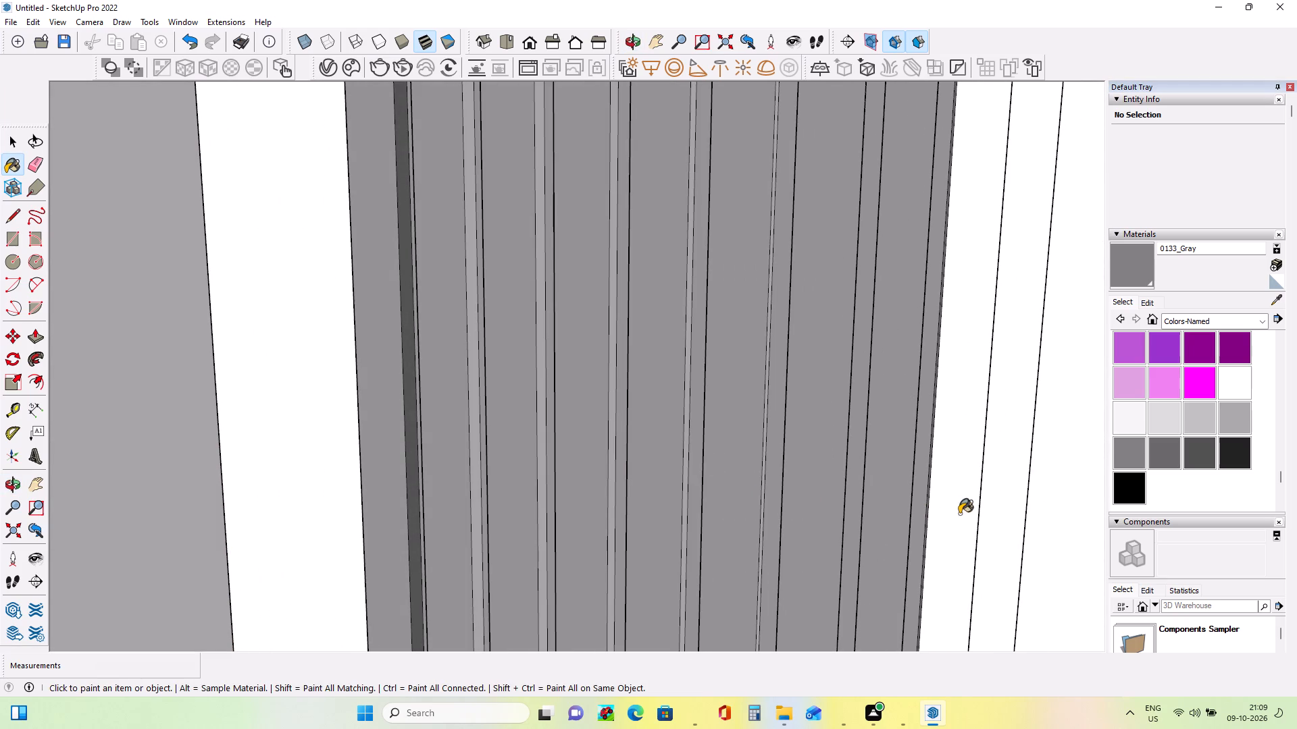
{"action": "left_click", "coordinate": [959, 514]}
{"action": "left_click", "coordinate": [992, 512]}
Compare the painted fins with the reference image and examine its ground-floor gate, boundary wall and pillars.
{"action": "scroll", "coordinate": [790, 475], "scroll_direction": "down", "scroll_amount": 9}
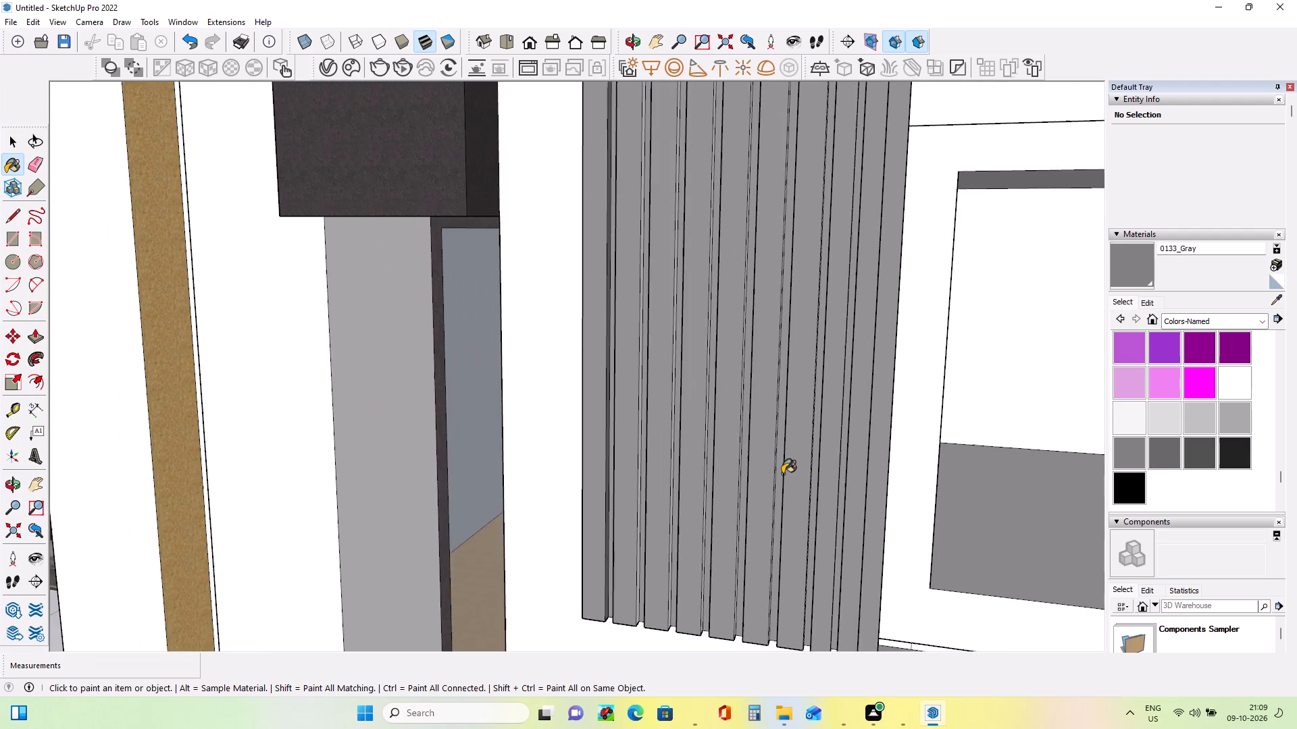
{"action": "scroll", "coordinate": [782, 480], "scroll_direction": "down", "scroll_amount": 20}
{"action": "middle_click_drag", "start_coordinate": [761, 487], "coordinate": [782, 484]}
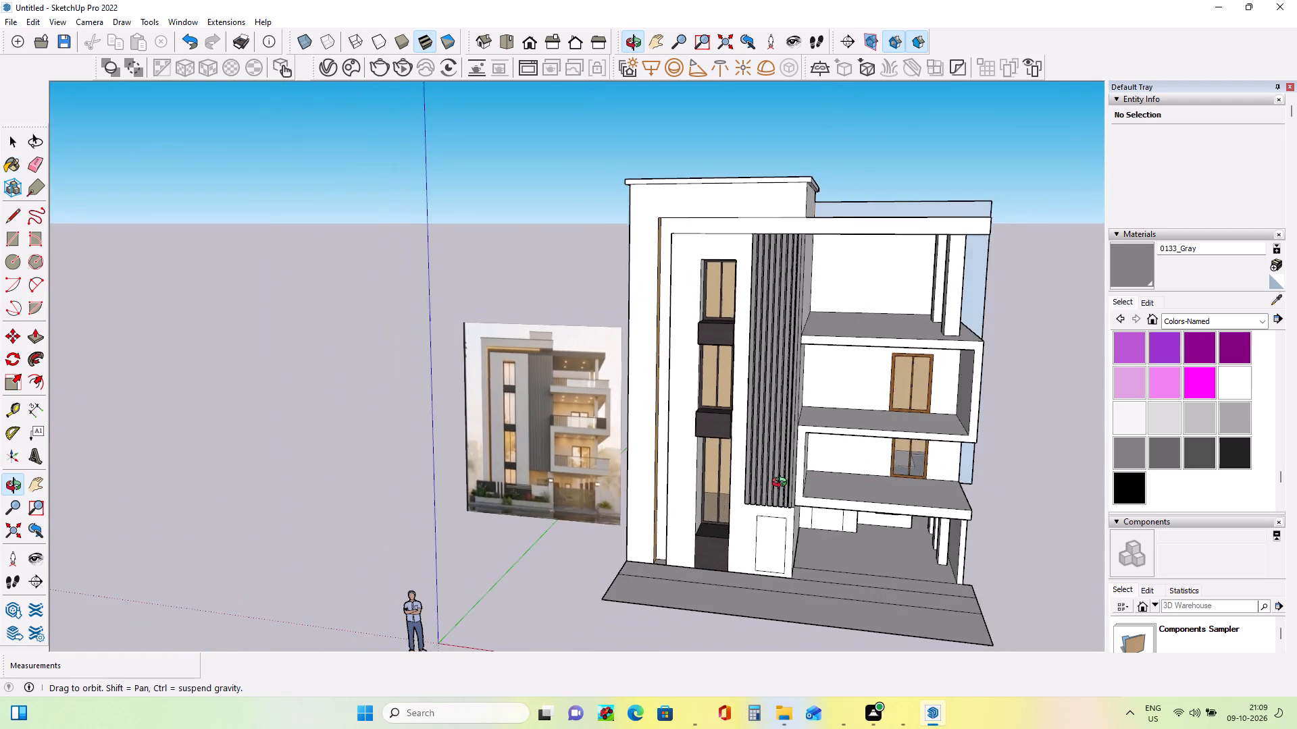
{"action": "middle_click_drag", "start_coordinate": [782, 484], "coordinate": [790, 489]}
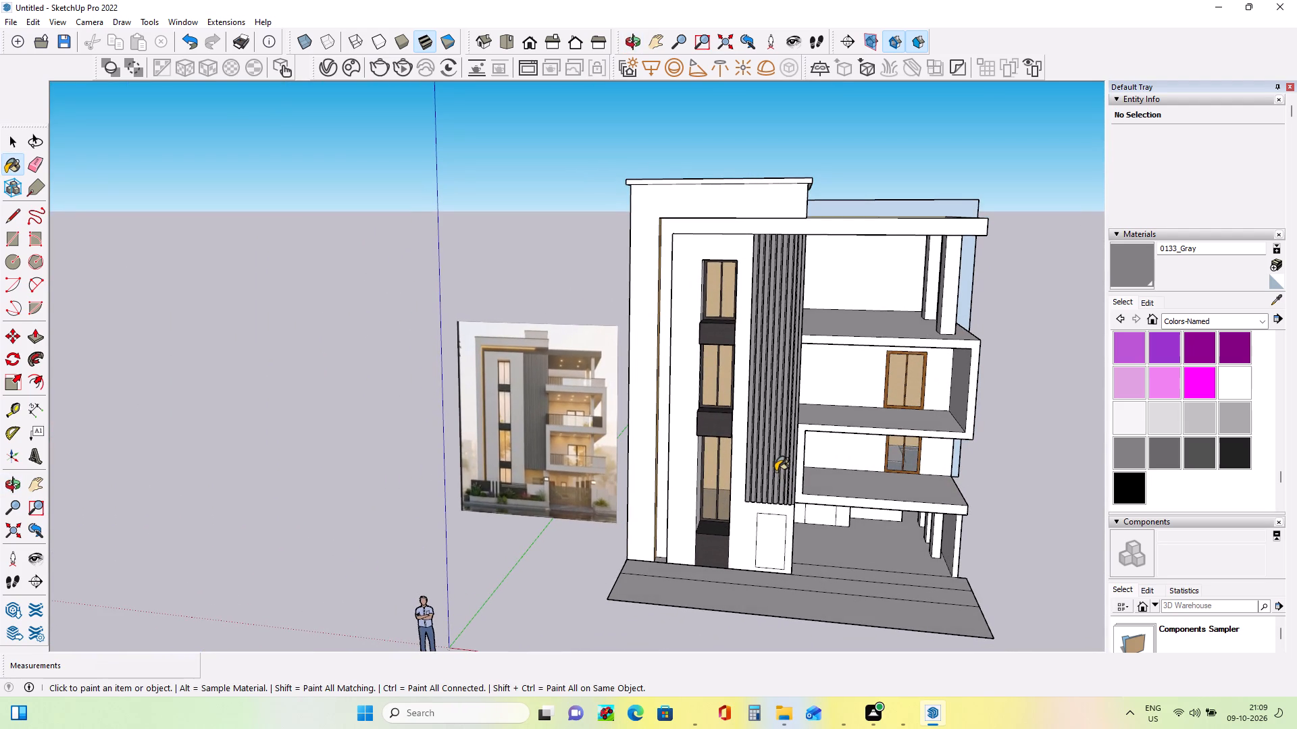
{"action": "scroll", "coordinate": [770, 599], "scroll_direction": "up", "scroll_amount": 6}
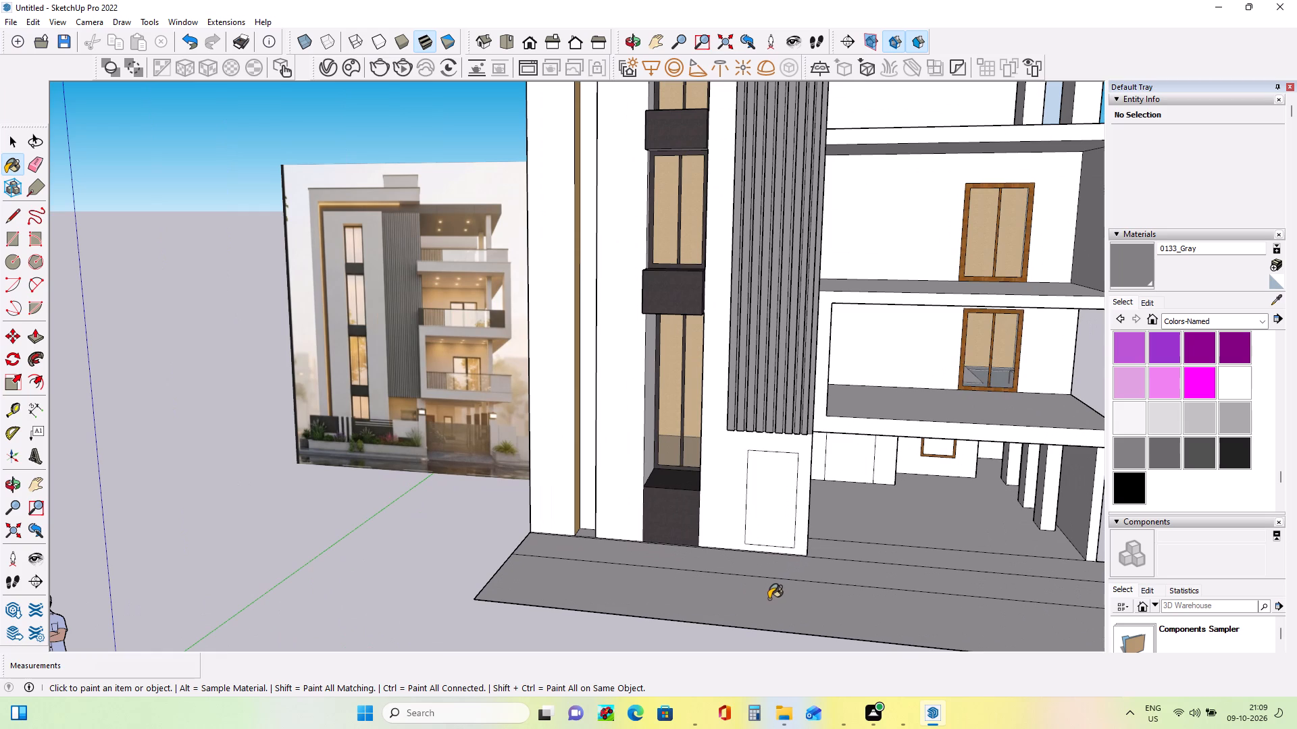
{"action": "scroll", "coordinate": [474, 469], "scroll_direction": "up", "scroll_amount": 4}
{"action": "scroll", "coordinate": [331, 434], "scroll_direction": "up", "scroll_amount": 5}
{"action": "scroll", "coordinate": [417, 378], "scroll_direction": "up", "scroll_amount": 4}
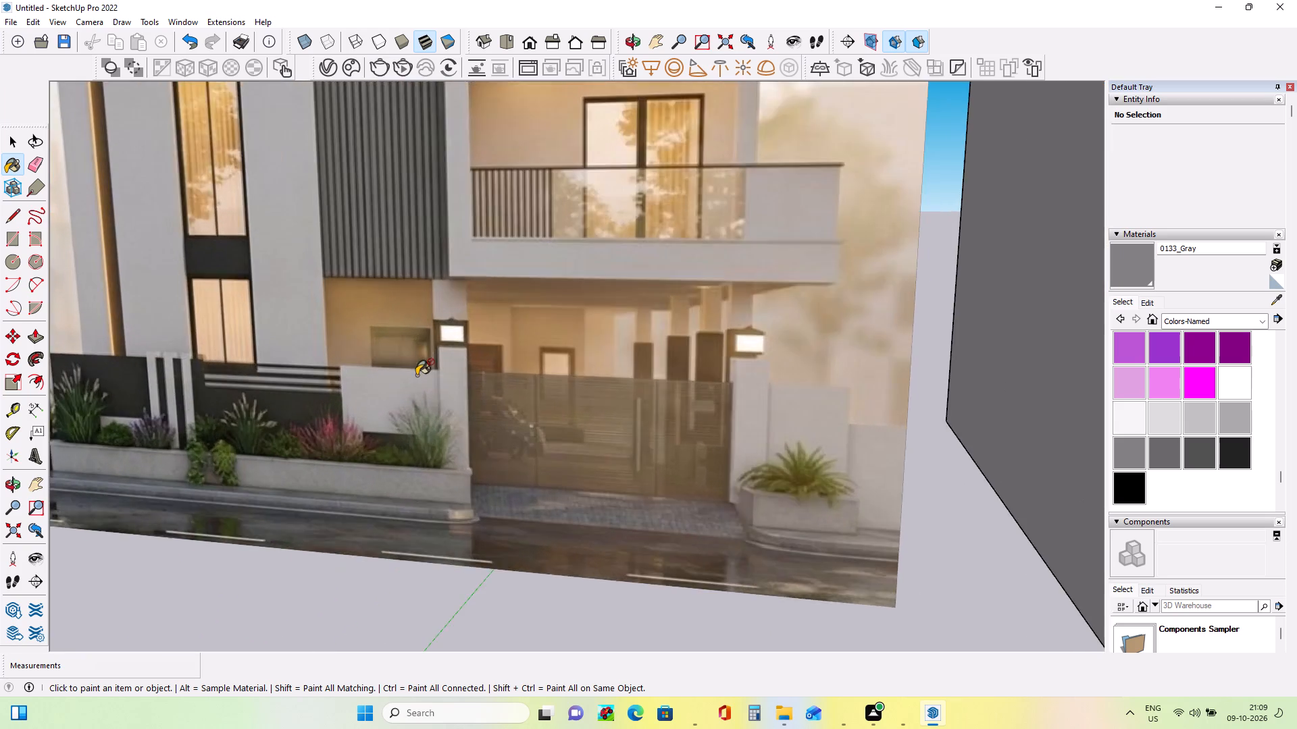
{"action": "scroll", "coordinate": [418, 375], "scroll_direction": "up", "scroll_amount": 10}
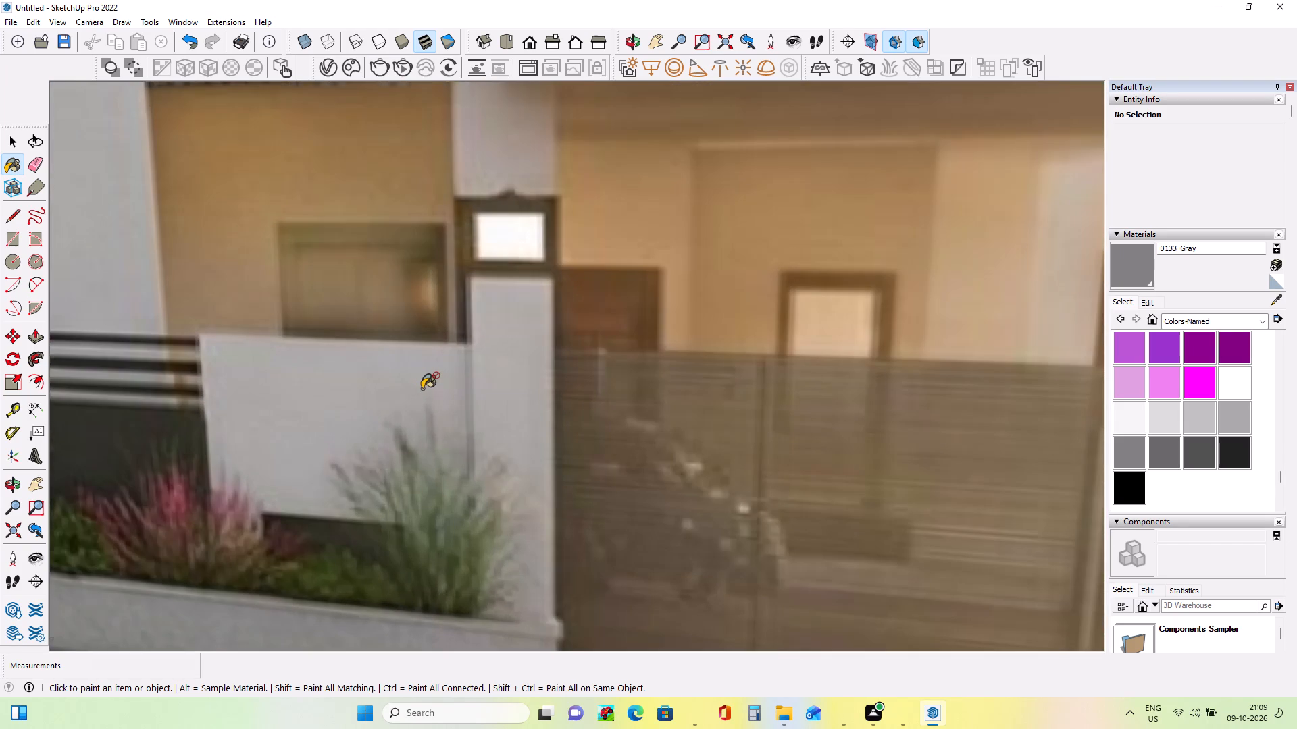
{"action": "scroll", "coordinate": [424, 388], "scroll_direction": "down", "scroll_amount": 12}
{"action": "scroll", "coordinate": [424, 388], "scroll_direction": "down", "scroll_amount": 12}
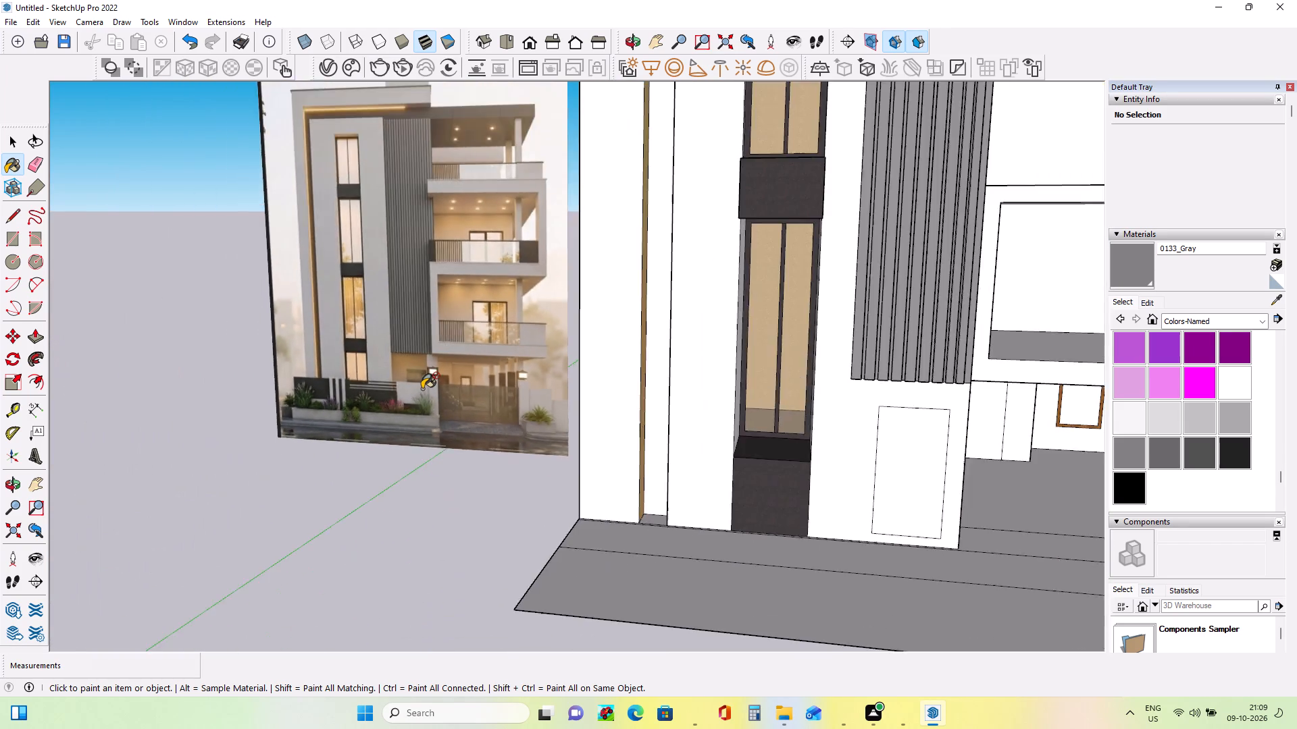
{"action": "scroll", "coordinate": [424, 388], "scroll_direction": "down", "scroll_amount": 7}
{"action": "scroll", "coordinate": [432, 448], "scroll_direction": "up", "scroll_amount": 7}
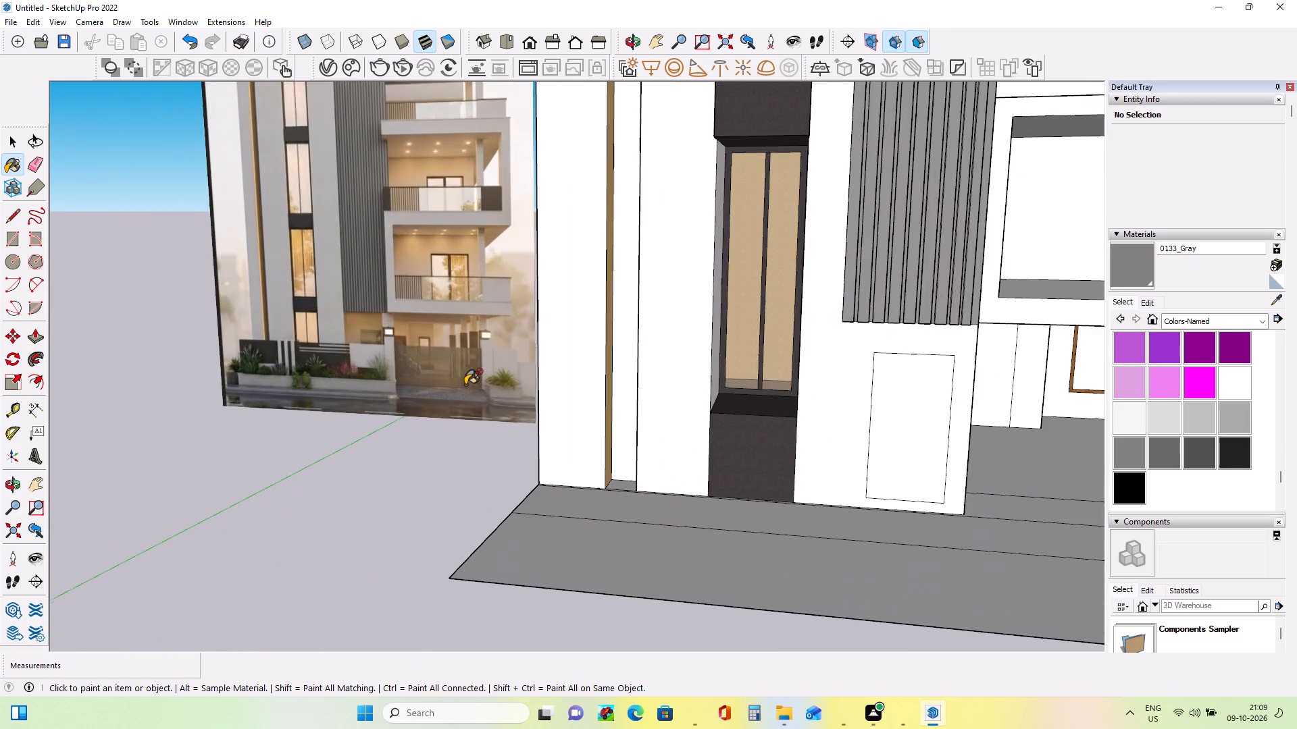
{"action": "scroll", "coordinate": [467, 384], "scroll_direction": "up", "scroll_amount": 19}
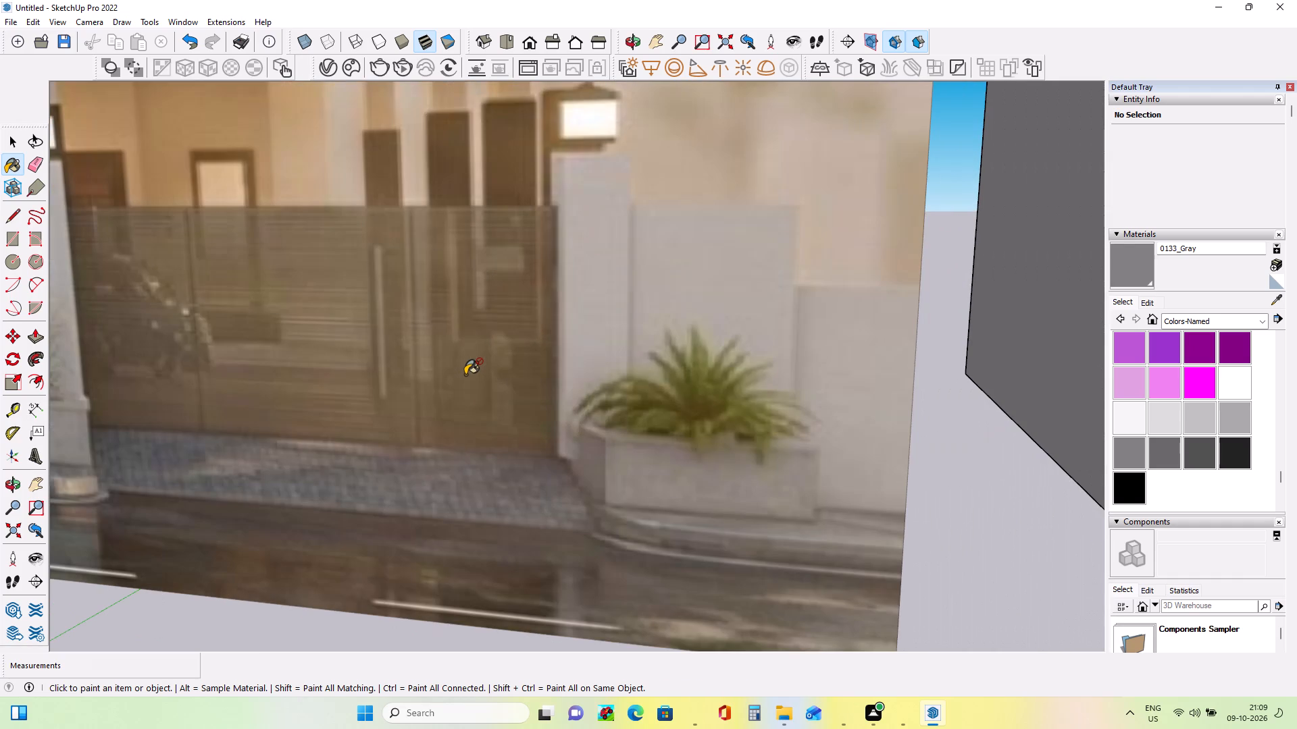
{"action": "scroll", "coordinate": [467, 374], "scroll_direction": "down", "scroll_amount": 18}
{"action": "scroll", "coordinate": [467, 374], "scroll_direction": "down", "scroll_amount": 9}
Push/Pull the top face of the front ground-floor porch column up by 10 3/8" to meet the slab's underside.
{"action": "middle_click_drag", "start_coordinate": [796, 407], "coordinate": [803, 361]}
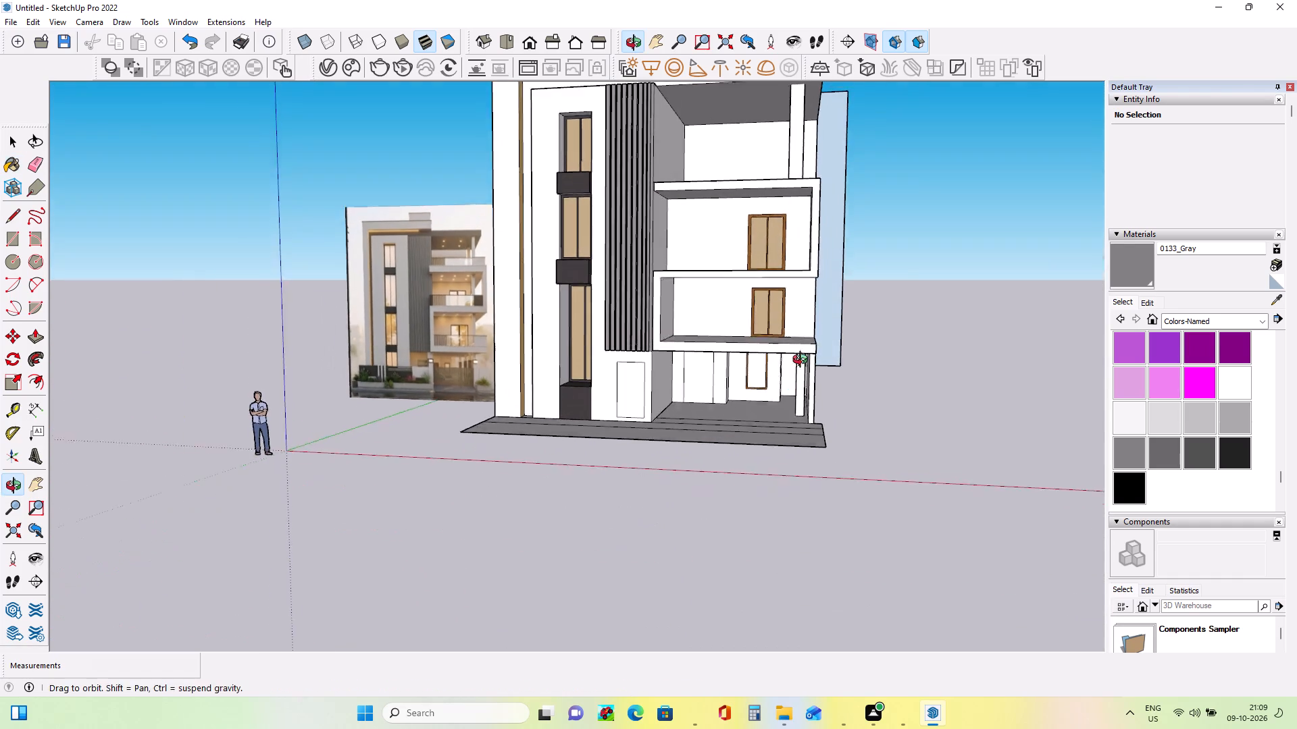
{"action": "middle_click_drag", "start_coordinate": [803, 361], "coordinate": [809, 346]}
{"action": "scroll", "coordinate": [800, 355], "scroll_direction": "up", "scroll_amount": 12}
{"action": "scroll", "coordinate": [799, 363], "scroll_direction": "down", "scroll_amount": 1}
{"action": "scroll", "coordinate": [799, 363], "scroll_direction": "up", "scroll_amount": 7}
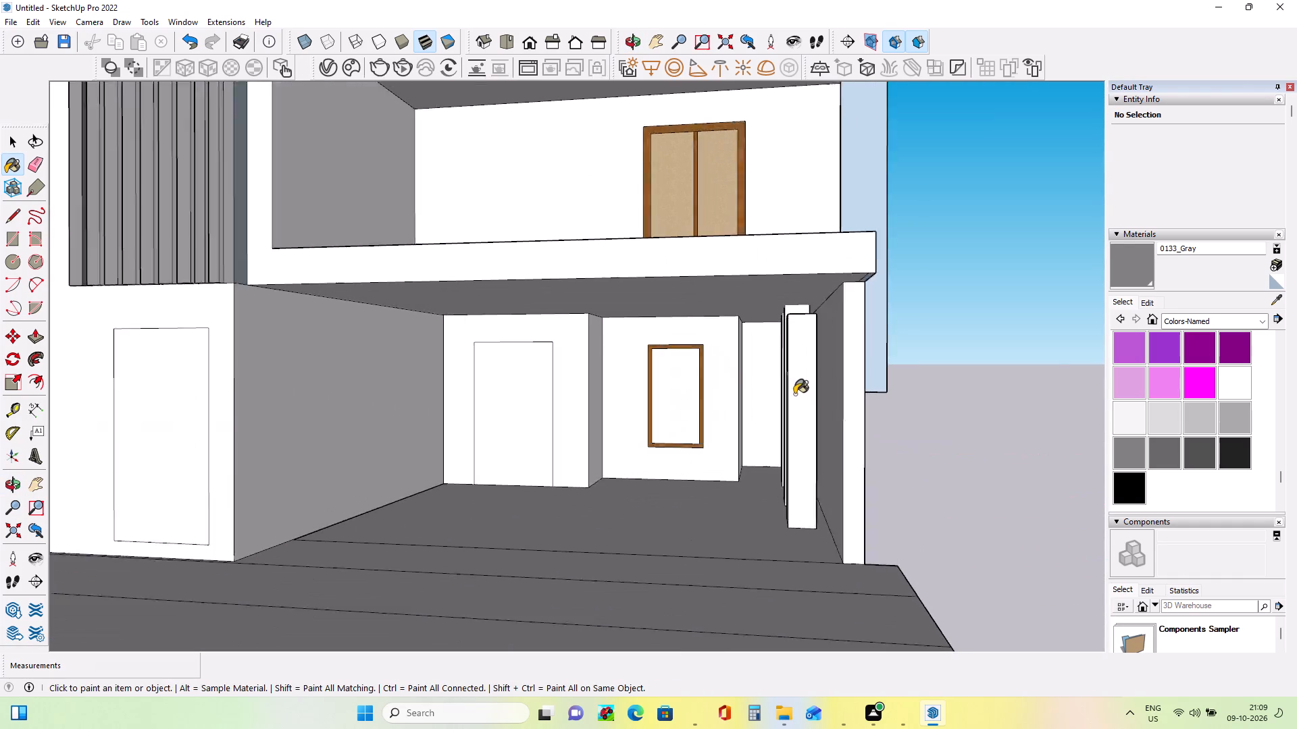
{"action": "scroll", "coordinate": [794, 394], "scroll_direction": "up", "scroll_amount": 2}
{"action": "middle_click_drag", "start_coordinate": [794, 397], "coordinate": [802, 414]}
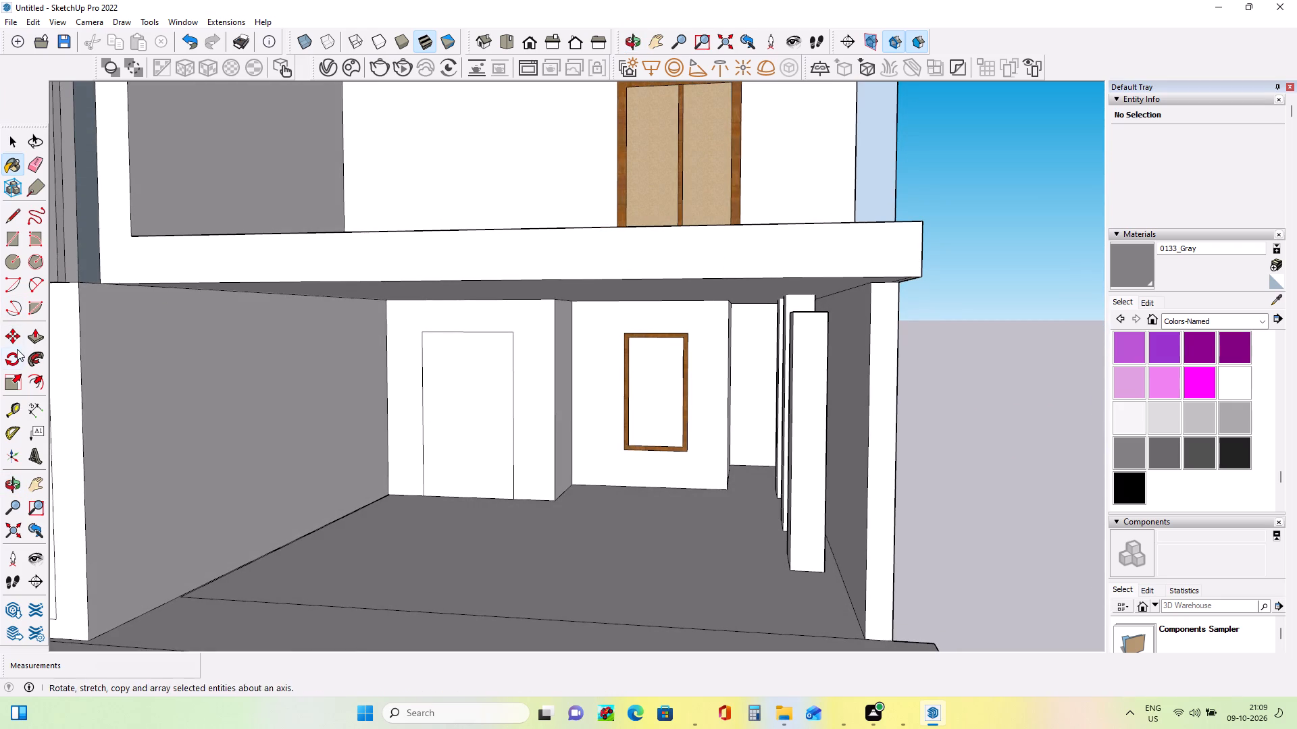
{"action": "left_click", "coordinate": [34, 336]}
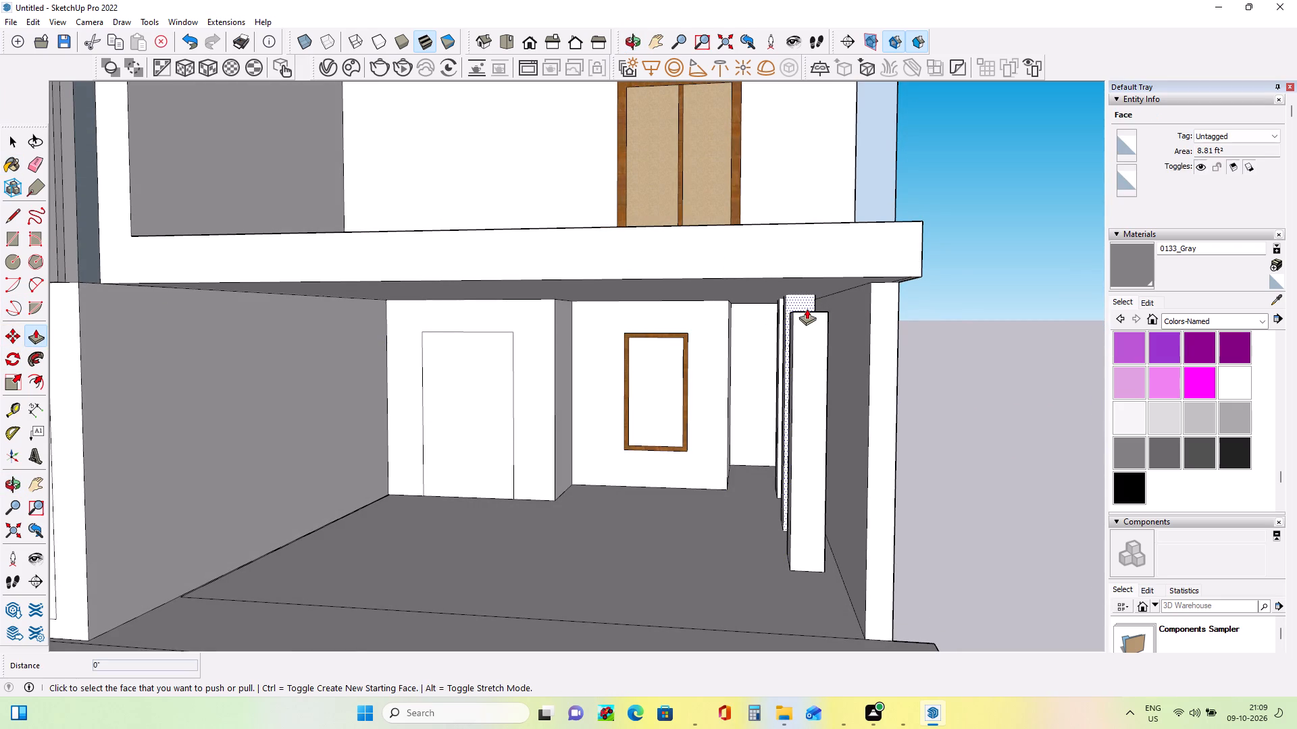
{"action": "scroll", "coordinate": [807, 302], "scroll_direction": "up", "scroll_amount": 8}
{"action": "middle_click_drag", "start_coordinate": [812, 319], "coordinate": [816, 337]}
{"action": "middle_click", "coordinate": [816, 337]}
{"action": "middle_click_drag", "start_coordinate": [817, 337], "coordinate": [810, 302]}
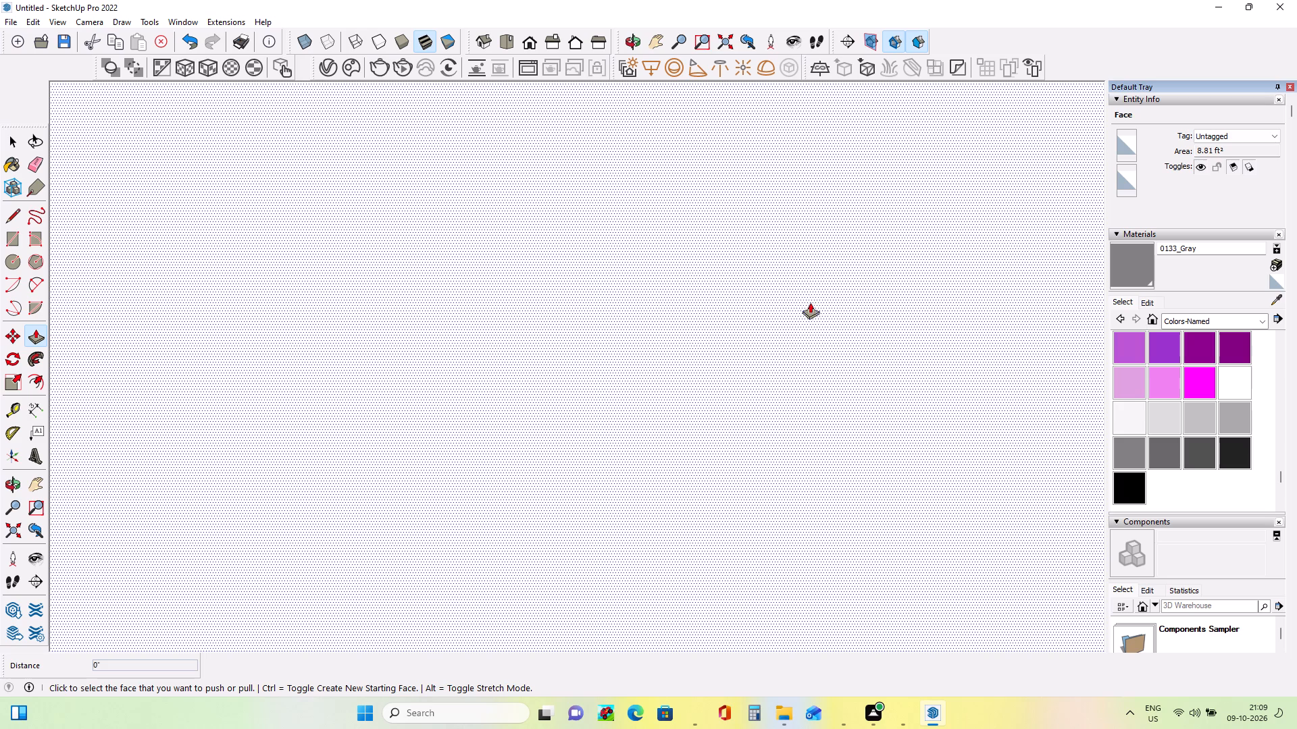
{"action": "middle_click_drag", "start_coordinate": [810, 302], "coordinate": [809, 258]}
{"action": "scroll", "coordinate": [808, 260], "scroll_direction": "down", "scroll_amount": 11}
{"action": "middle_click_drag", "start_coordinate": [805, 440], "coordinate": [805, 364]}
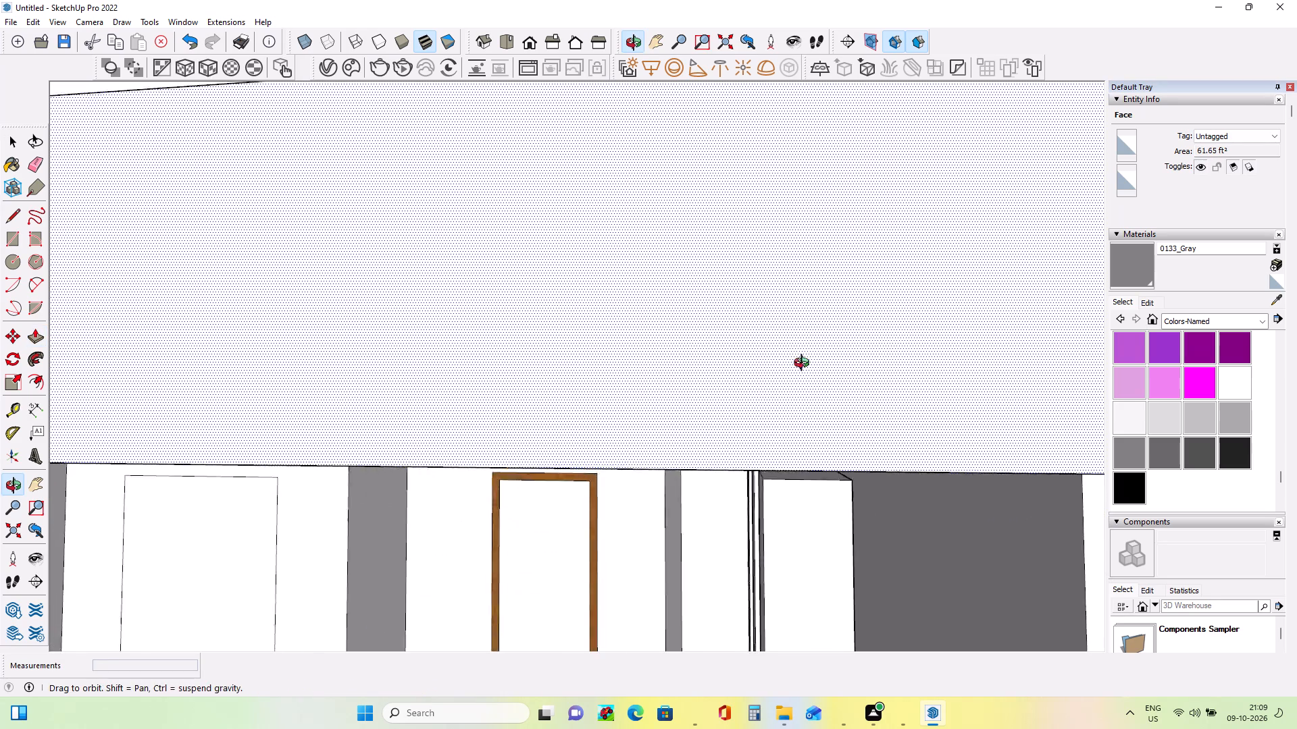
{"action": "middle_click_drag", "start_coordinate": [805, 364], "coordinate": [811, 306]}
{"action": "left_click", "coordinate": [808, 630]}
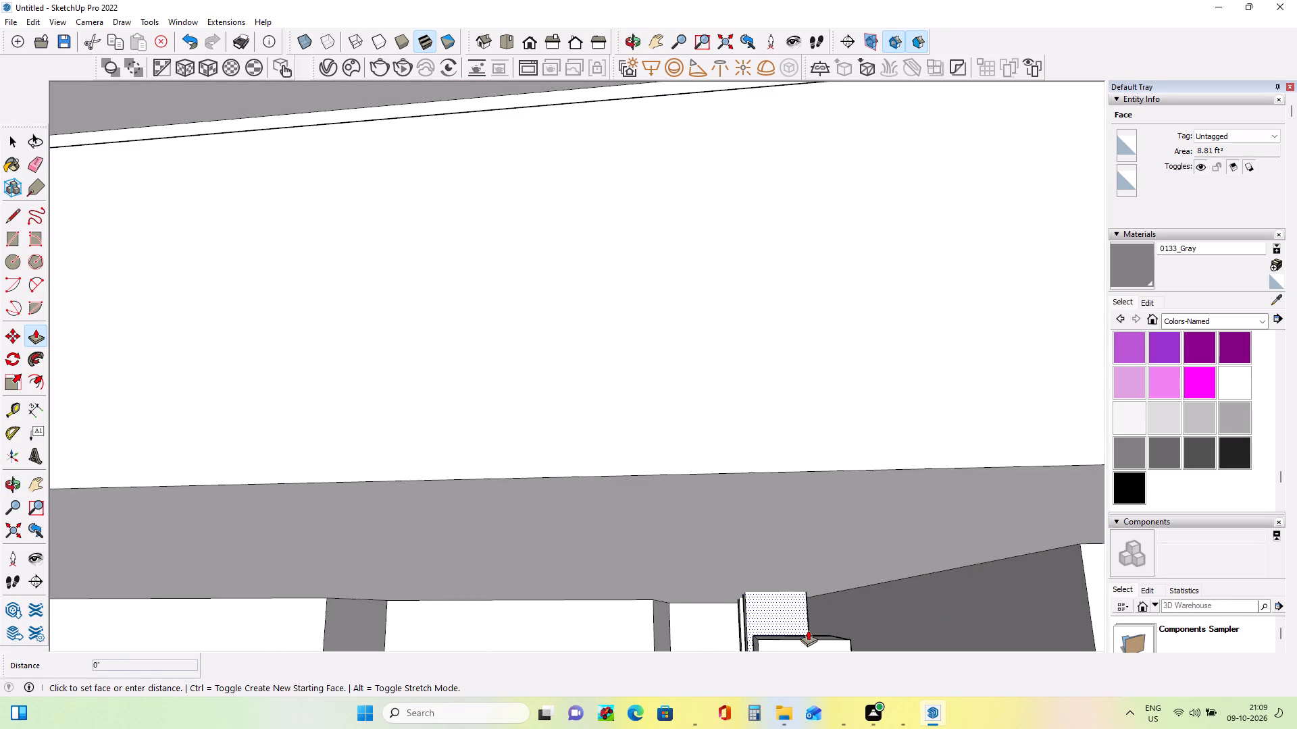
{"action": "key", "text": "Escape"}
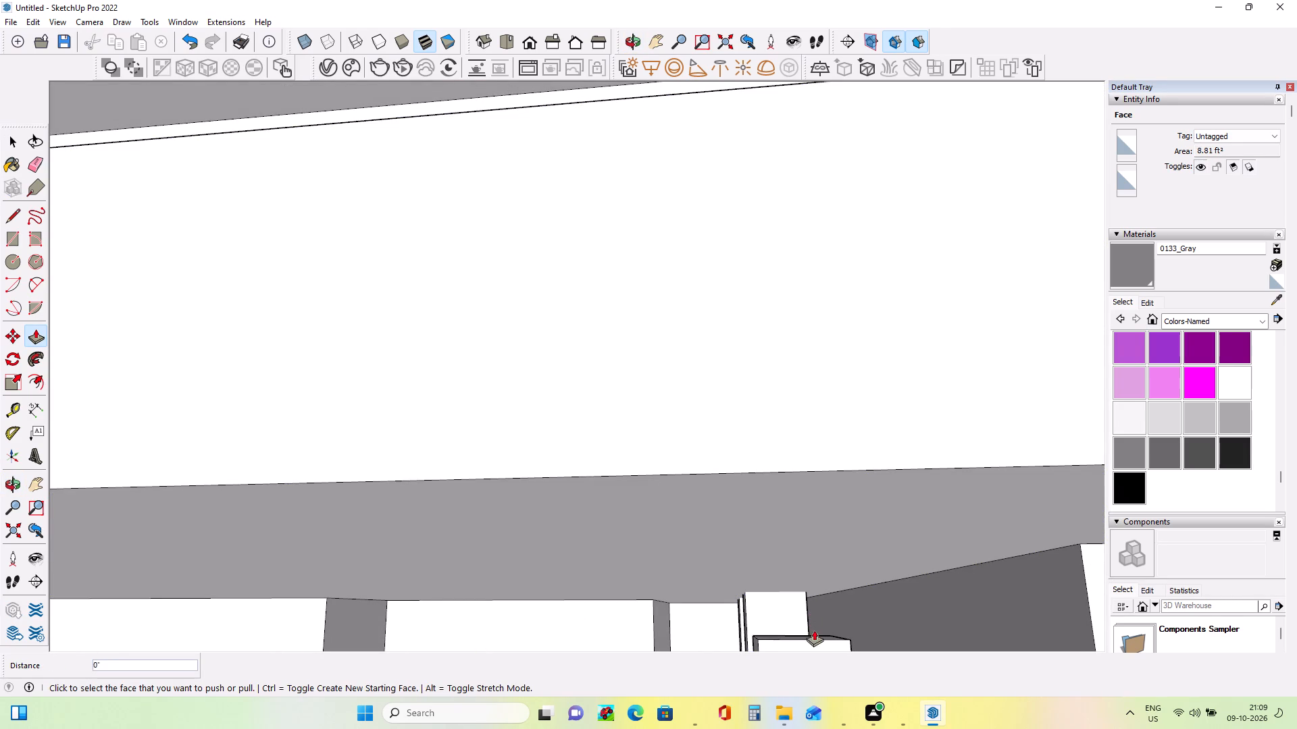
{"action": "left_click", "coordinate": [794, 637]}
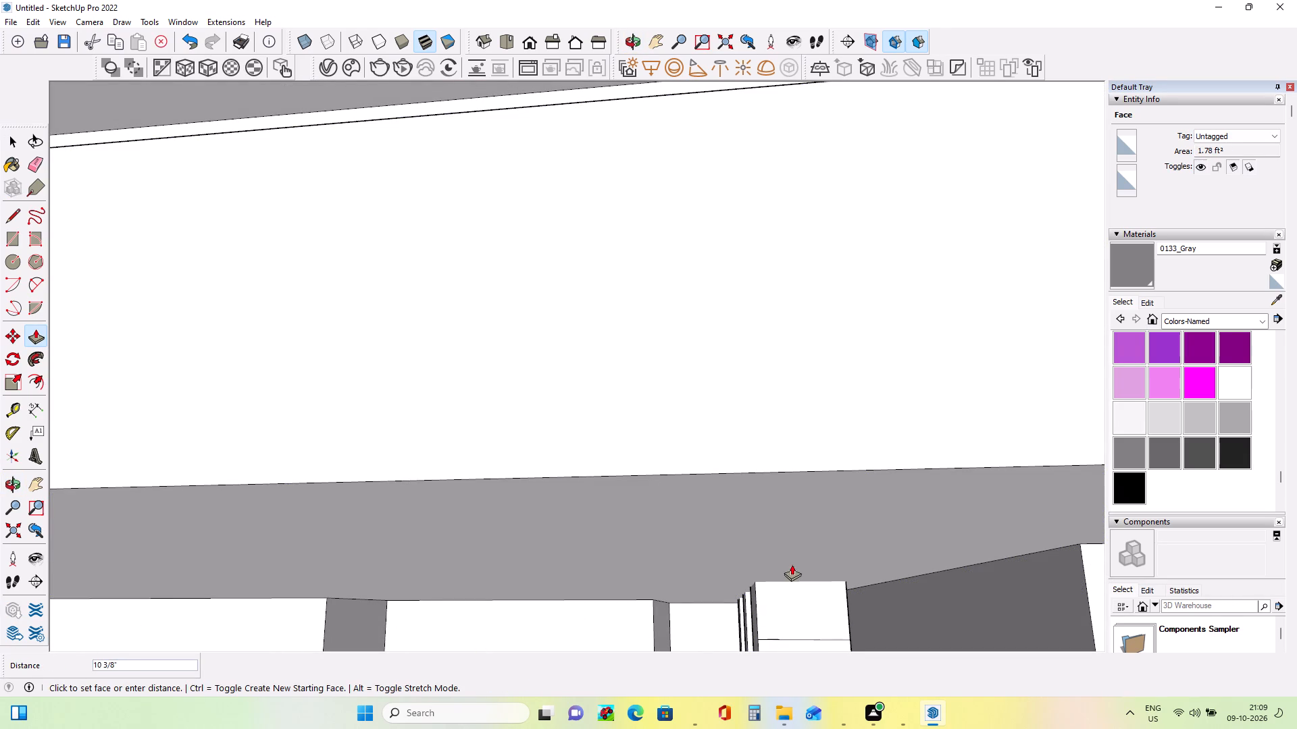
{"action": "left_click", "coordinate": [792, 564]}
Draw a line across the front porch column's front face, about 11 9/16" long, and continue it across the inner side face near the top.
{"action": "scroll", "coordinate": [788, 597], "scroll_direction": "down", "scroll_amount": 17}
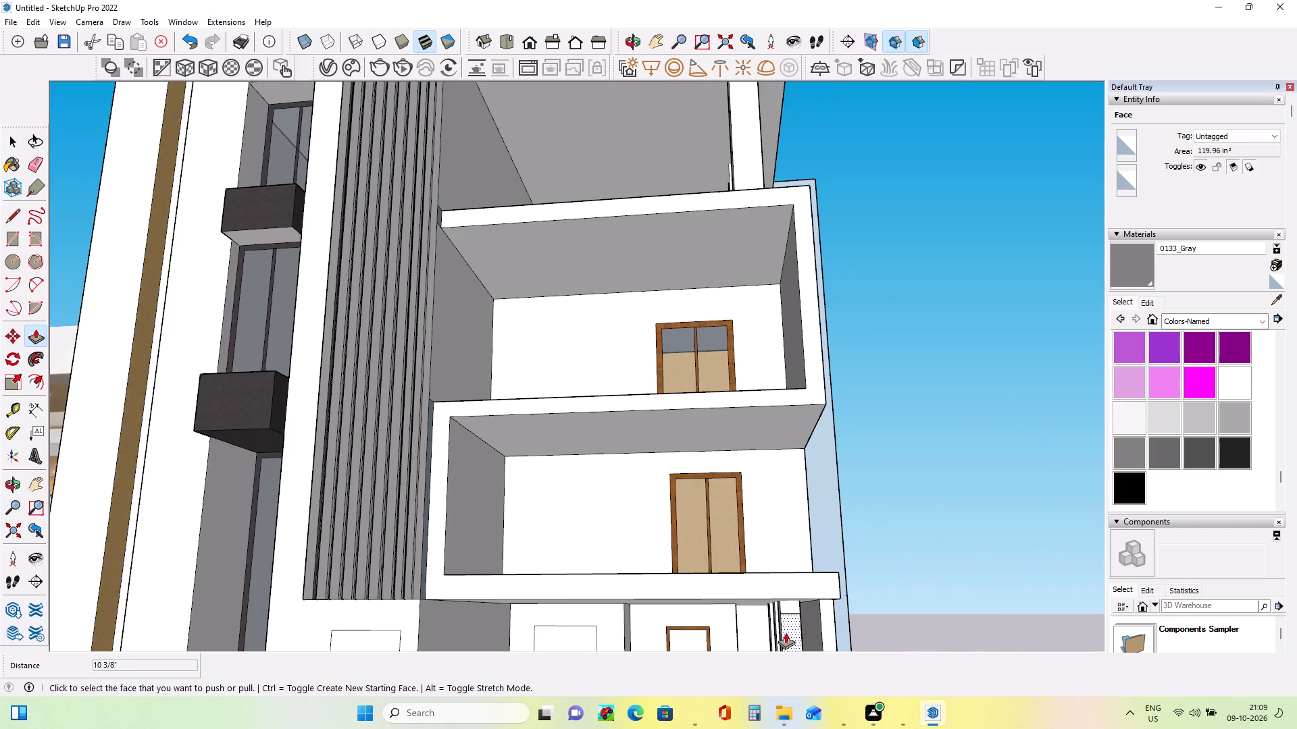
{"action": "left_click", "coordinate": [34, 485]}
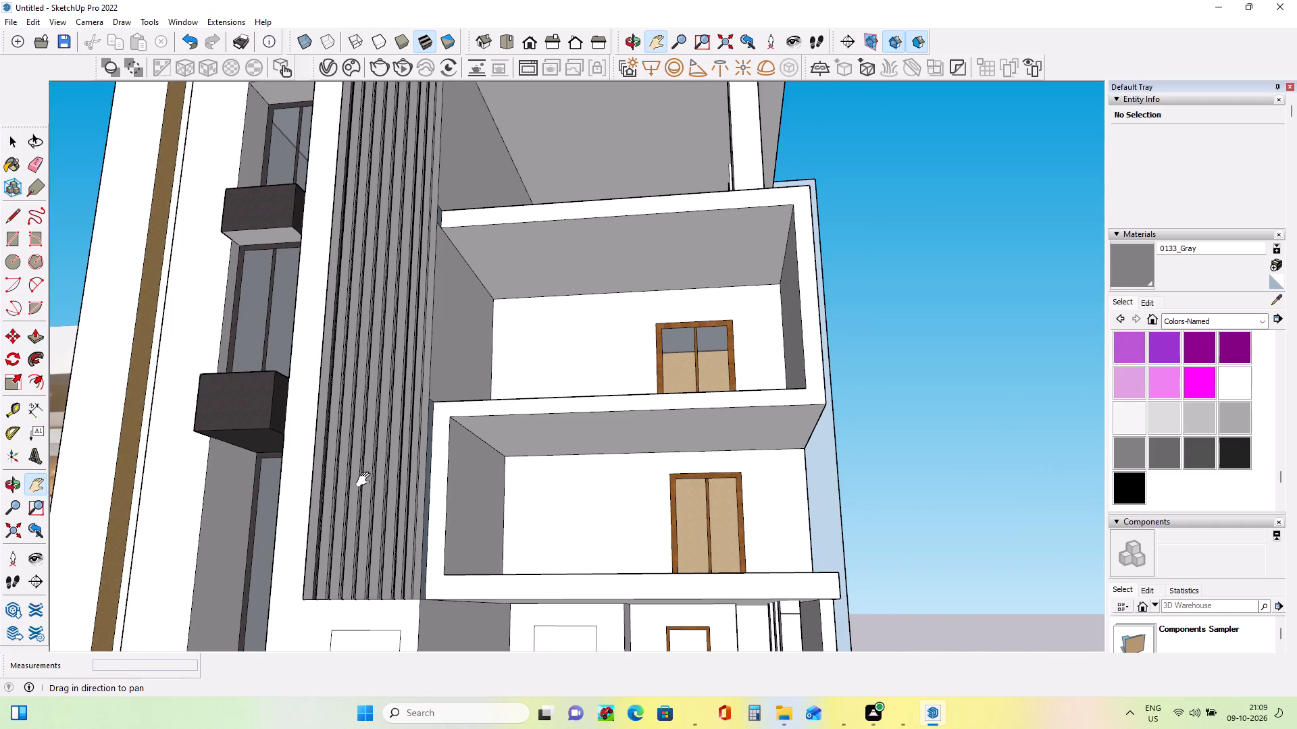
{"action": "left_click_drag", "start_coordinate": [412, 481], "coordinate": [426, 252]}
{"action": "middle_click_drag", "start_coordinate": [592, 373], "coordinate": [595, 470]}
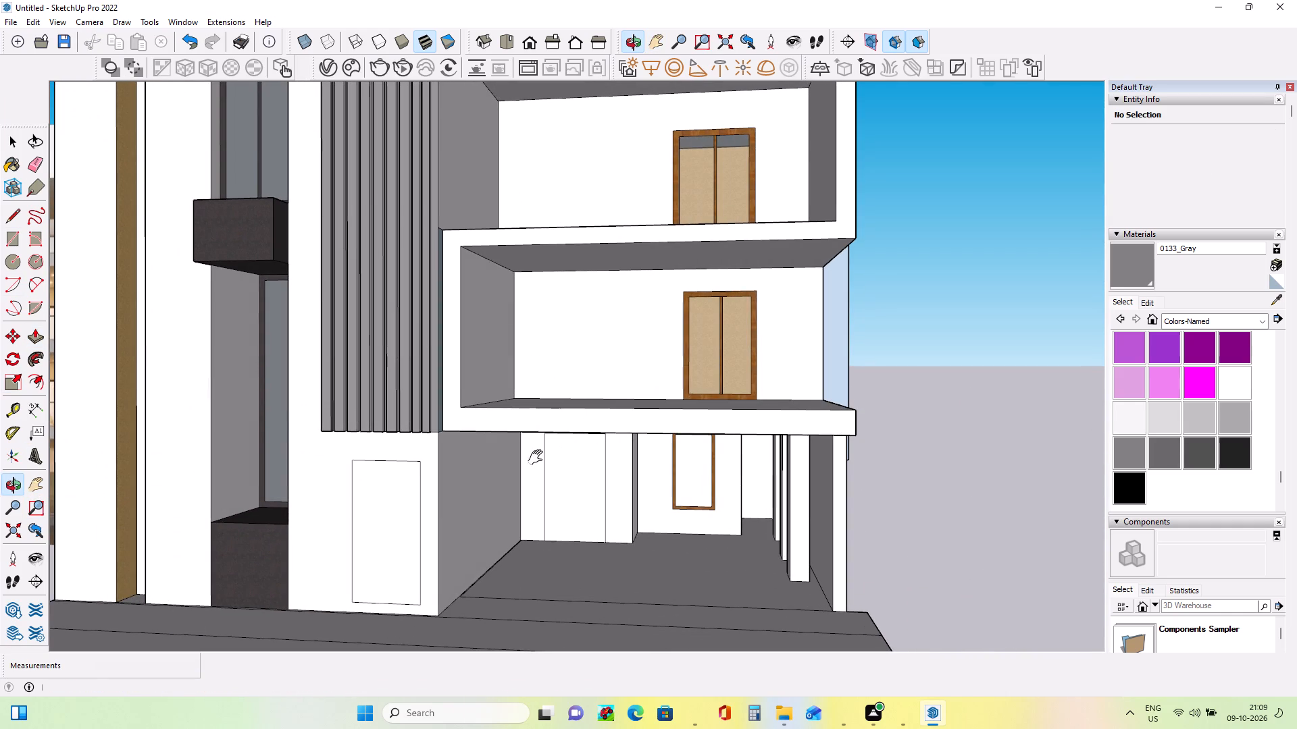
{"action": "middle_click_drag", "start_coordinate": [714, 514], "coordinate": [716, 489]}
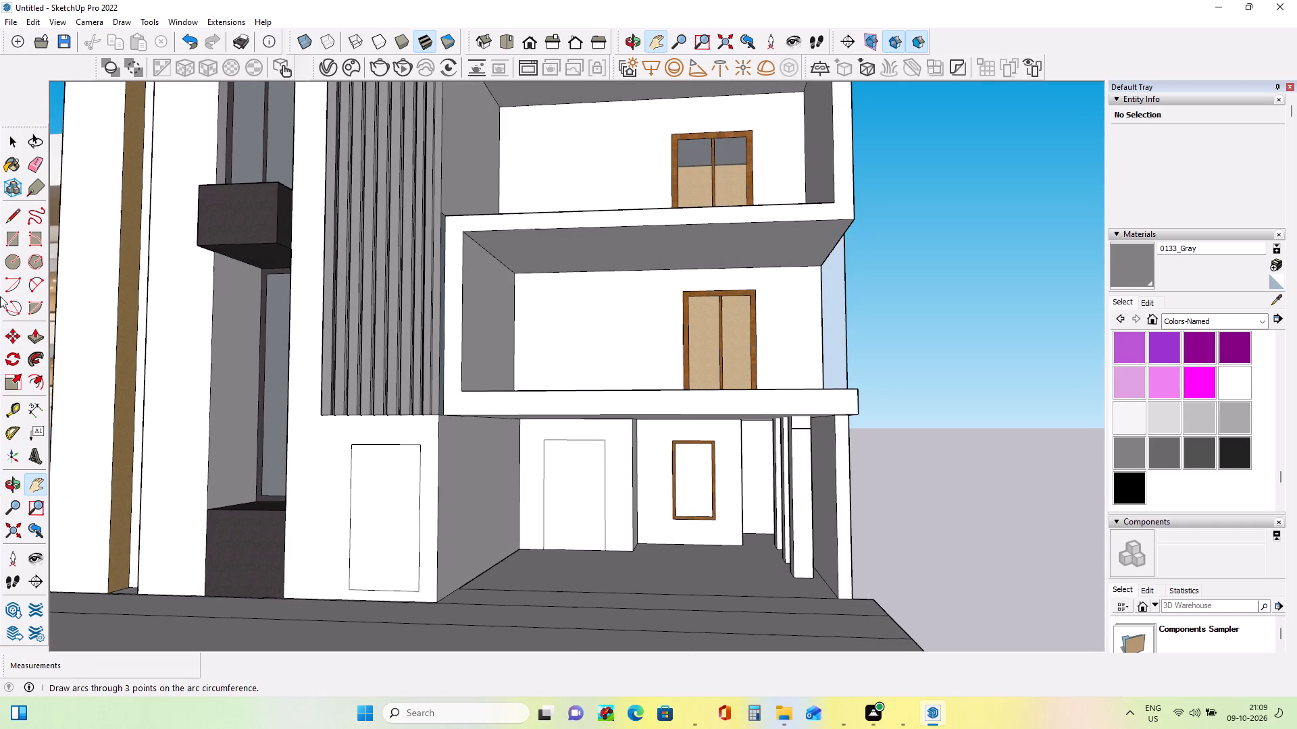
{"action": "left_click", "coordinate": [5, 215]}
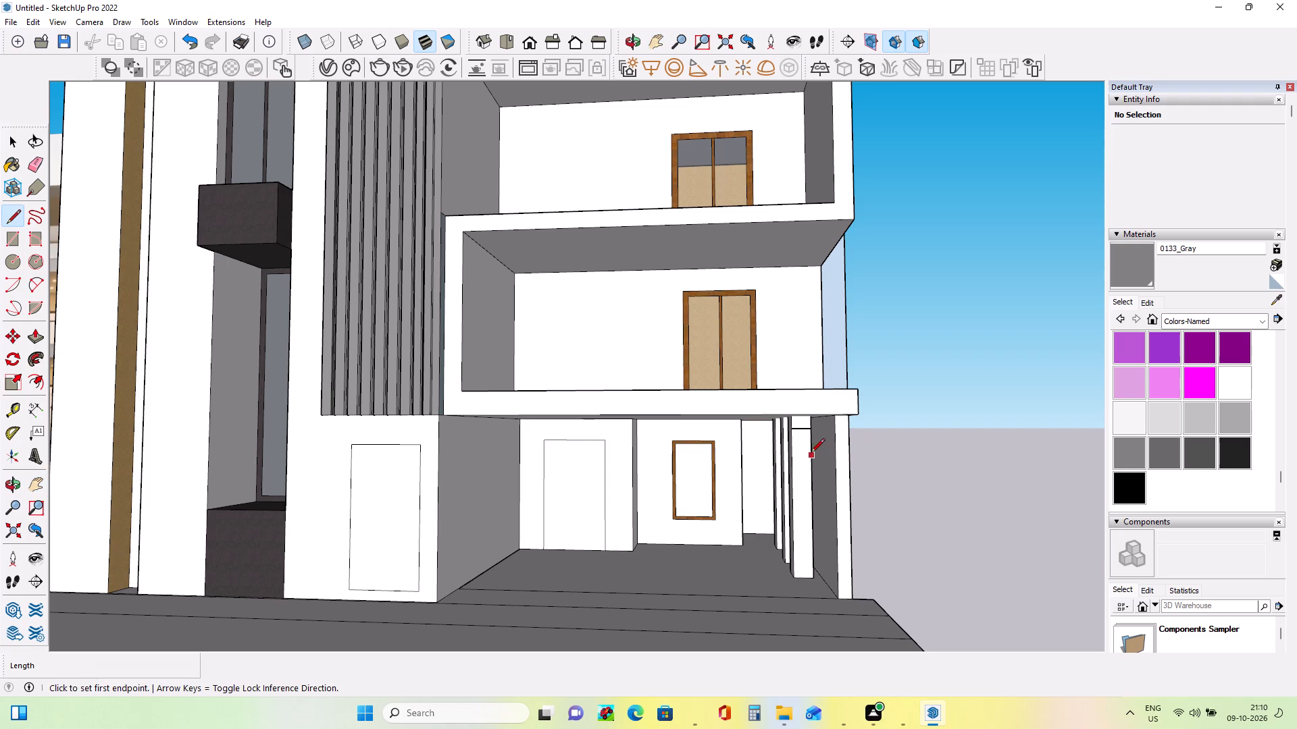
{"action": "left_click", "coordinate": [807, 447]}
{"action": "left_click", "coordinate": [790, 448]}
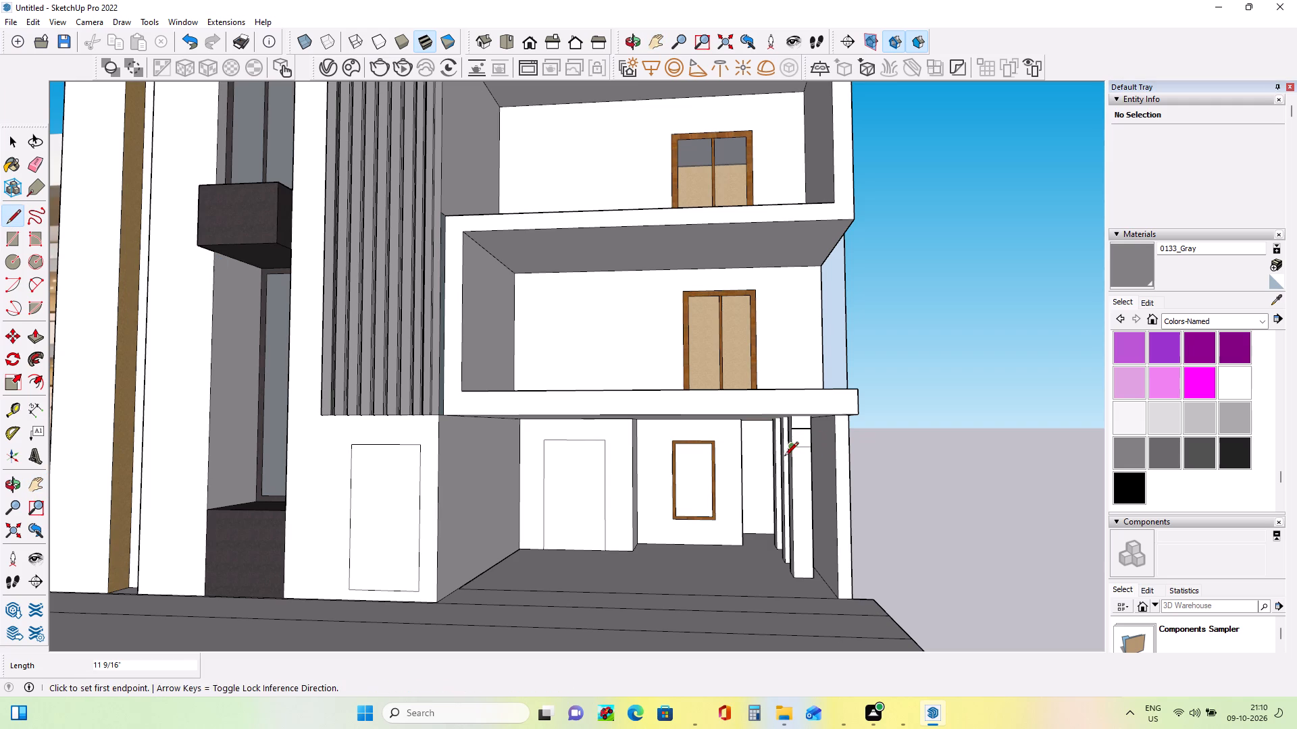
{"action": "middle_click_drag", "start_coordinate": [746, 479], "coordinate": [874, 470]}
{"action": "left_click", "coordinate": [790, 450]}
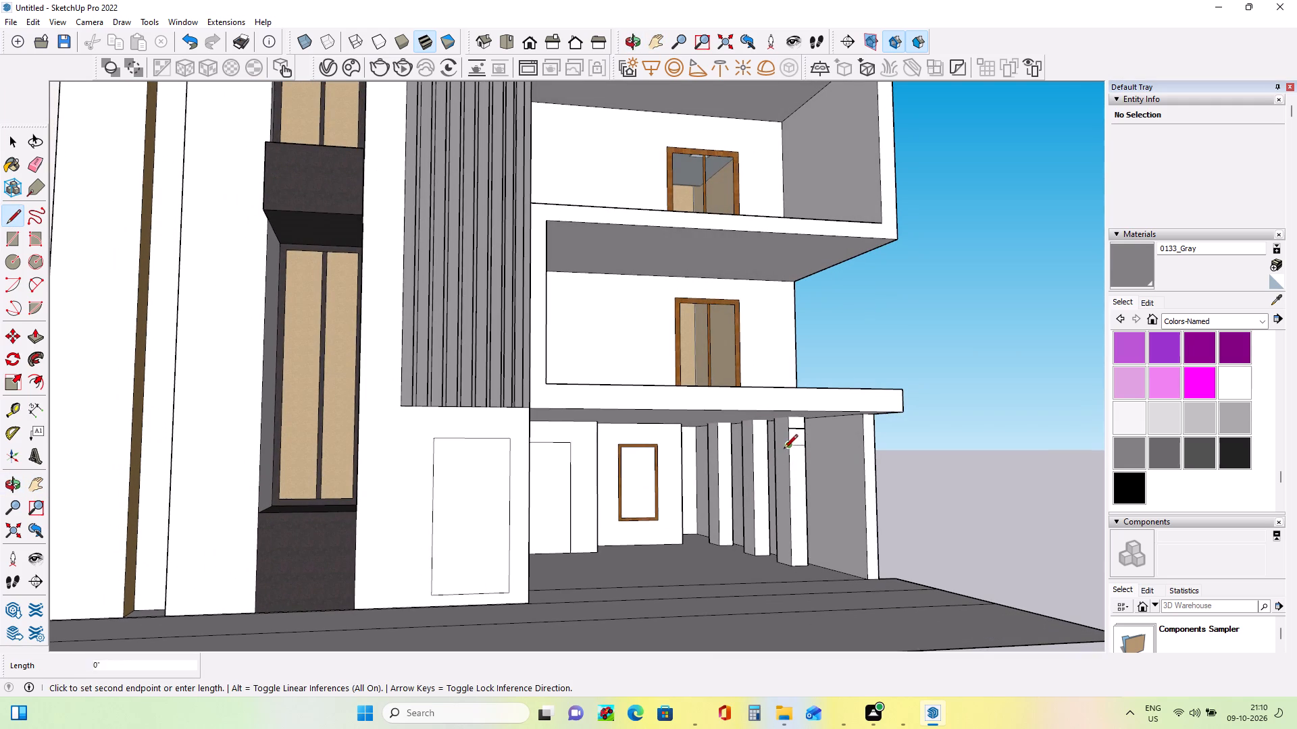
{"action": "left_click", "coordinate": [774, 446]}
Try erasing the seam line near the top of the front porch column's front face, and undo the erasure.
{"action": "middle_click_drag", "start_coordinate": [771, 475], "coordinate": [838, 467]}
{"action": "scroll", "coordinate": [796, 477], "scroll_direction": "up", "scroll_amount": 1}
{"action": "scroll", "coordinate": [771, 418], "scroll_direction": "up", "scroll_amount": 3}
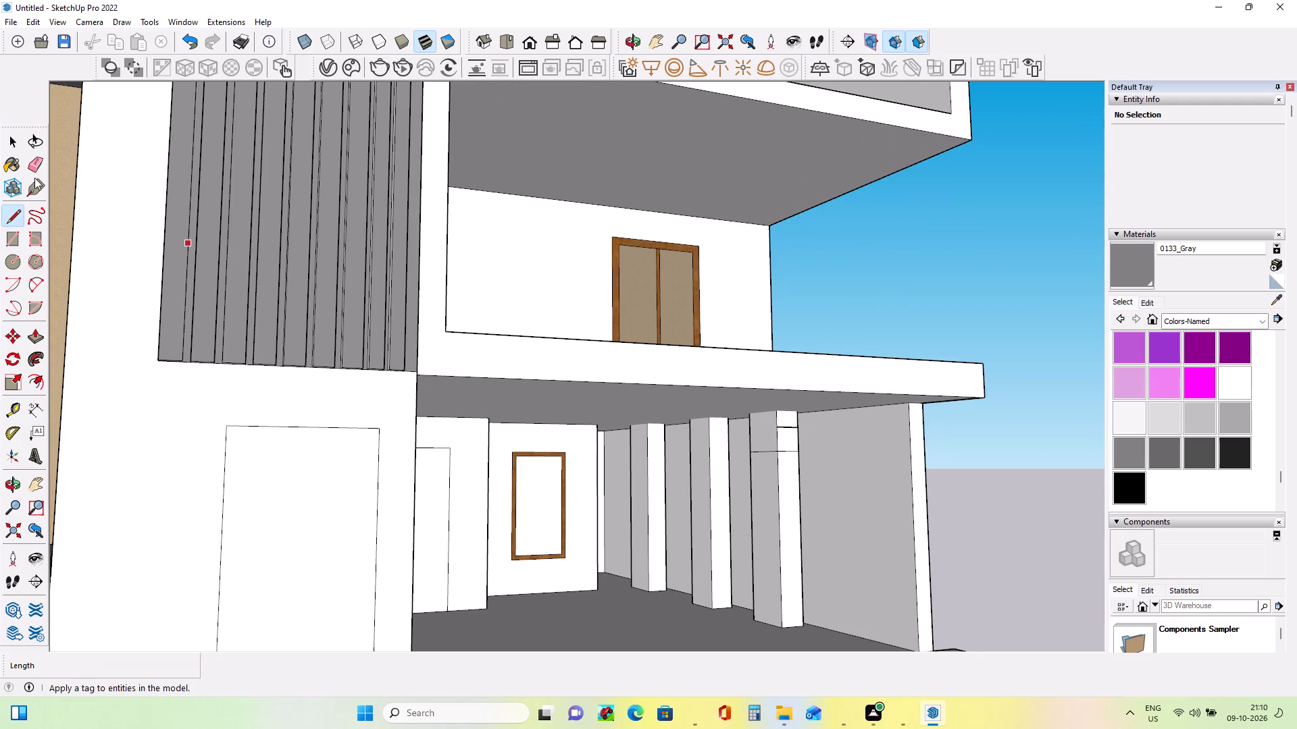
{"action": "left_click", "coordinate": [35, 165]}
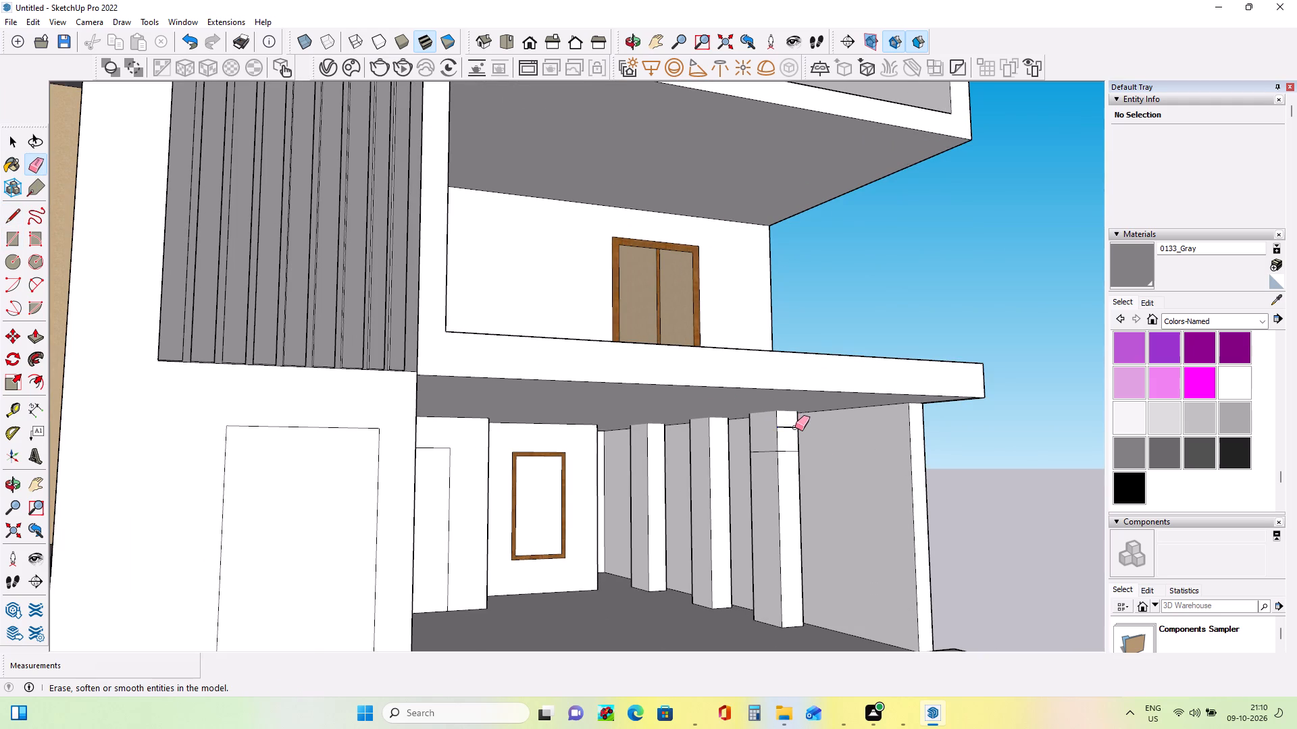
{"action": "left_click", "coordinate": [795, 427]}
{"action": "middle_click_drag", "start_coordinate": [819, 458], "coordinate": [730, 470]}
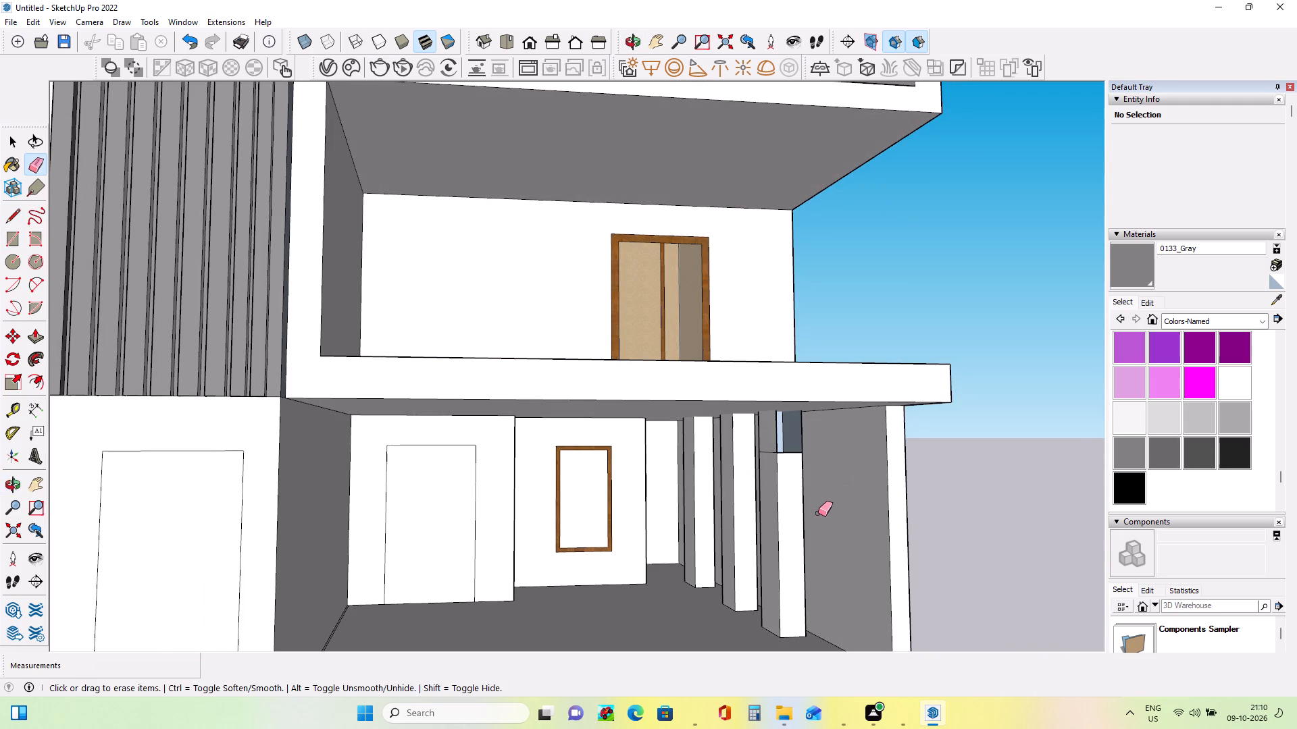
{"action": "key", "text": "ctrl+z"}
Push/Pull the small face above the seam on the front porch column by 1/8" to align it with the face below.
{"action": "scroll", "coordinate": [796, 422], "scroll_direction": "up", "scroll_amount": 9}
{"action": "middle_click_drag", "start_coordinate": [796, 452], "coordinate": [786, 464]}
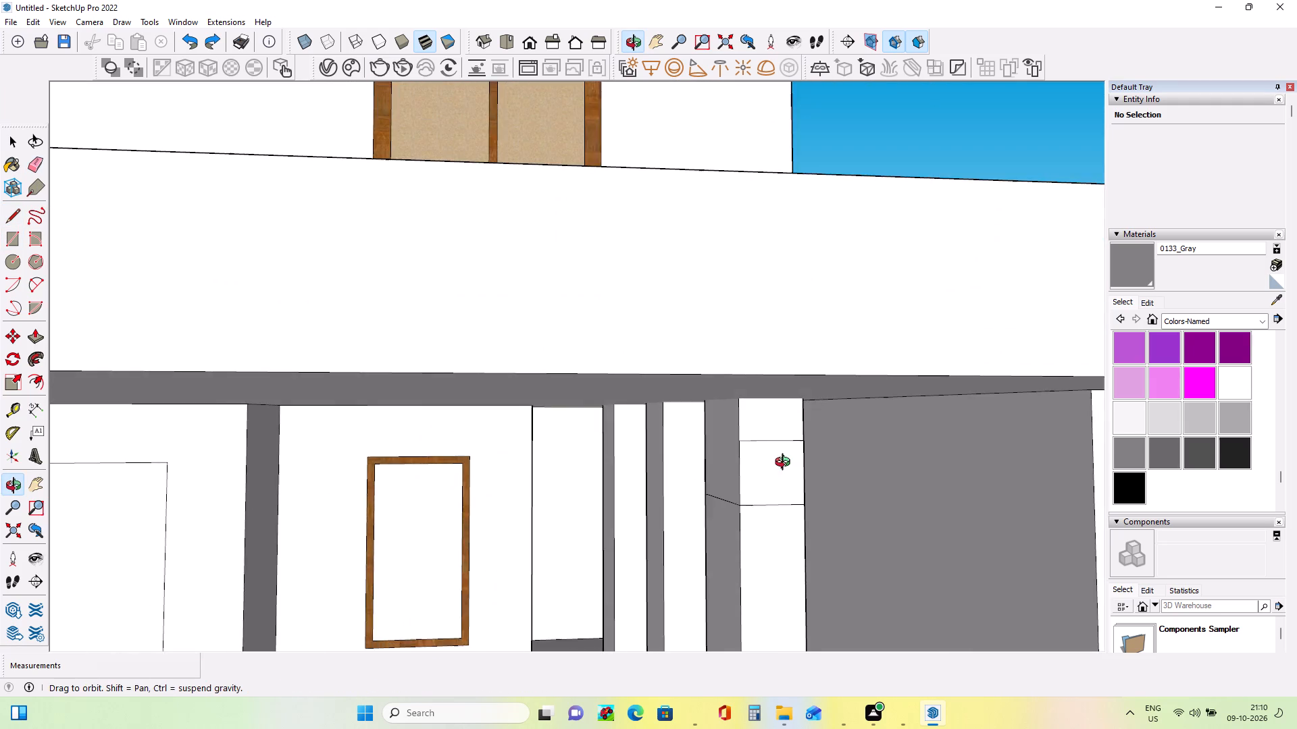
{"action": "middle_click_drag", "start_coordinate": [786, 464], "coordinate": [792, 446]}
{"action": "left_click", "coordinate": [30, 340]}
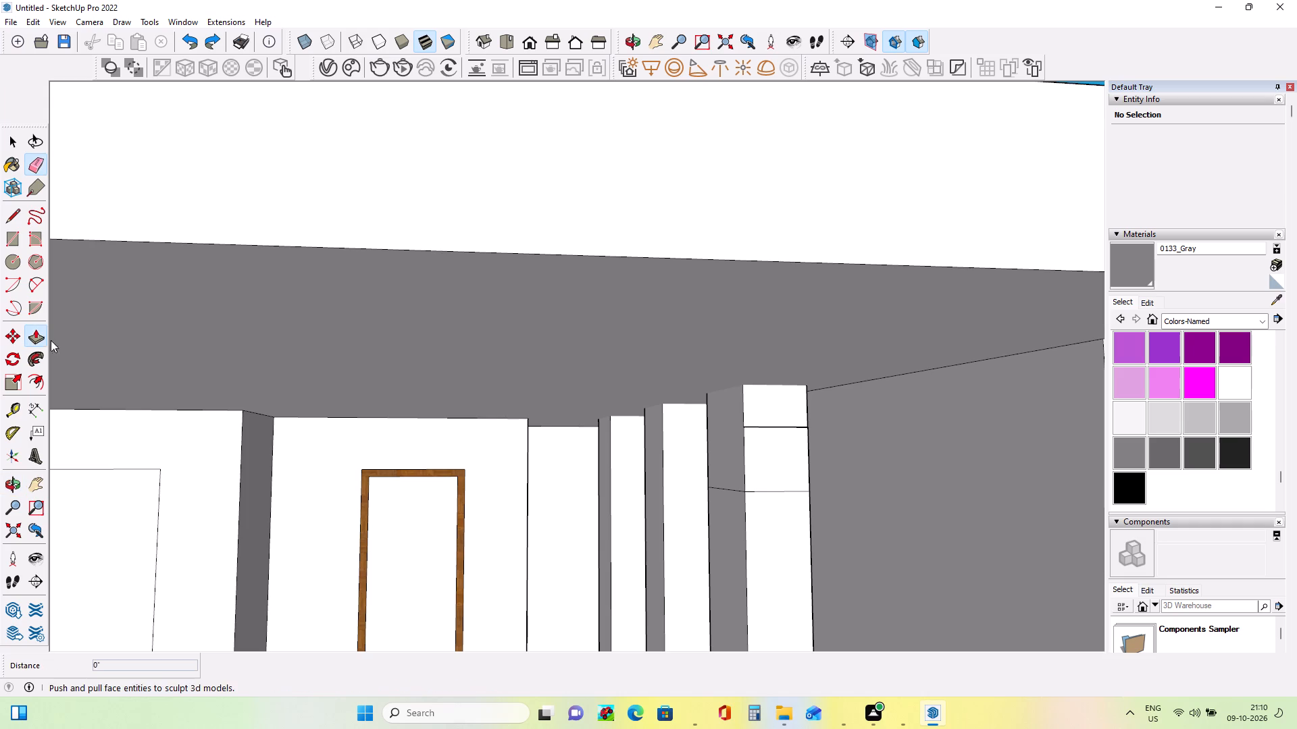
{"action": "left_click", "coordinate": [790, 406]}
{"action": "left_click", "coordinate": [768, 435]}
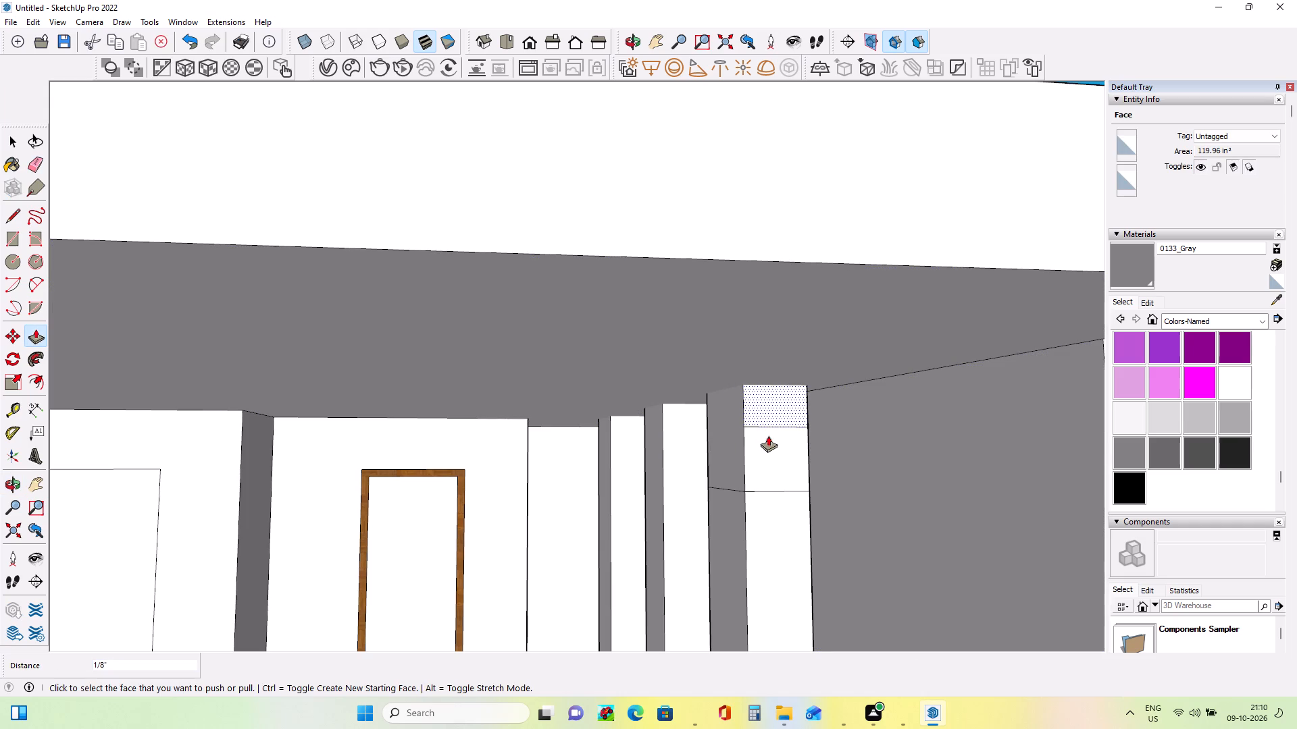
Erase the upper seam line on the front porch column's front face, keeping the lower drawn line.
{"action": "middle_click_drag", "start_coordinate": [835, 506], "coordinate": [812, 511]}
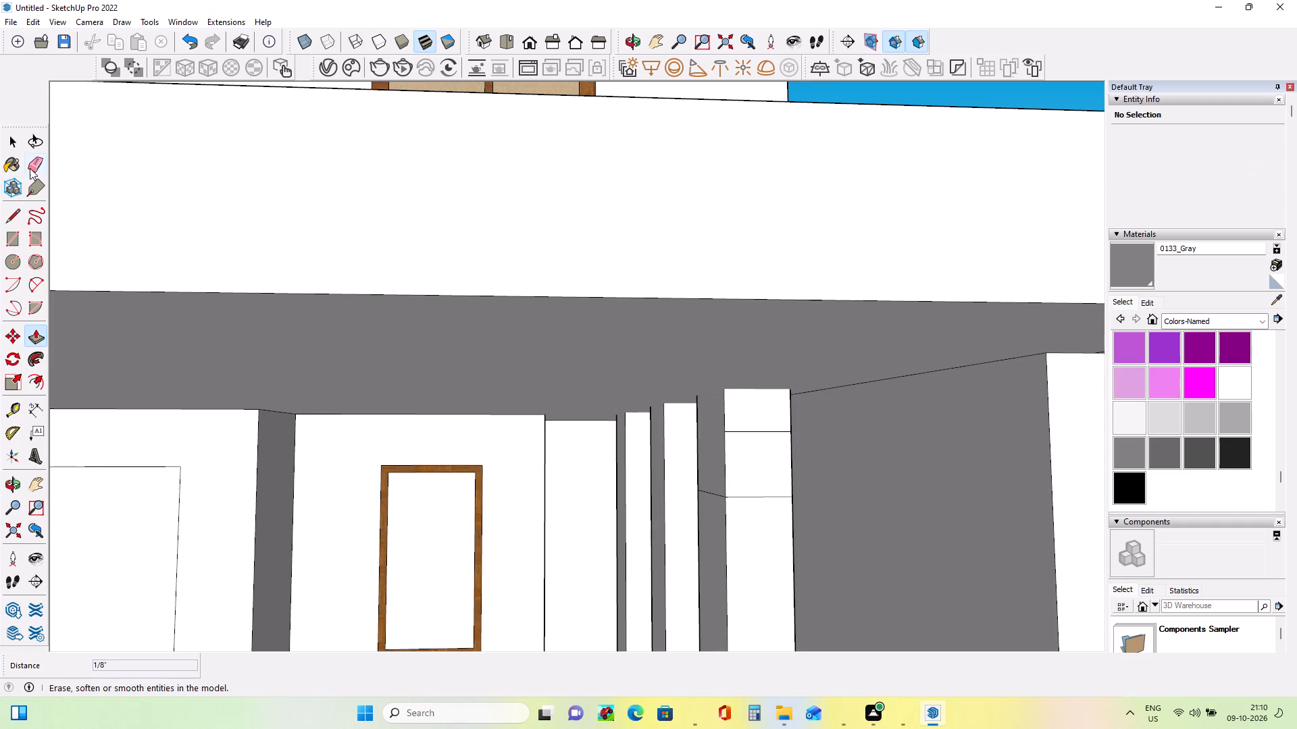
{"action": "left_click", "coordinate": [32, 167]}
{"action": "left_click", "coordinate": [768, 432]}
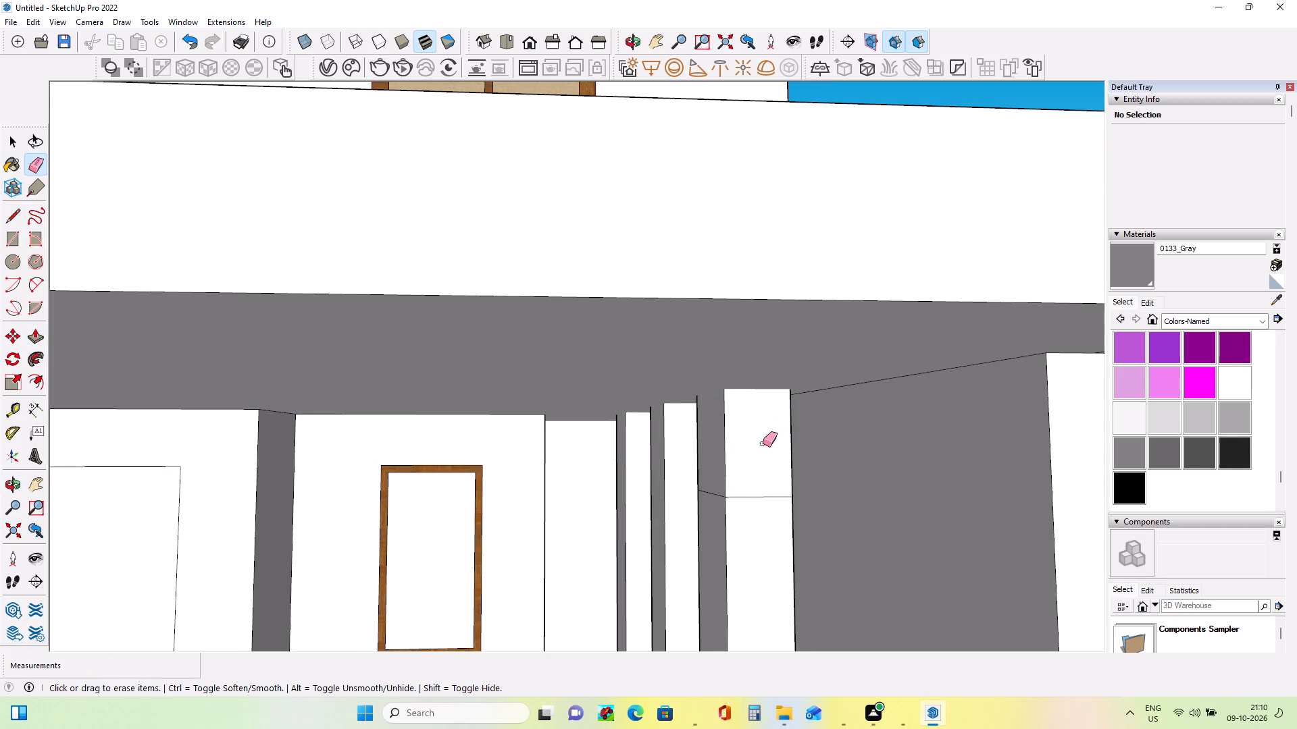
Draw a line near the second porch column's top, about 11 9/16" across the front face and 1' 8" across the inner side.
{"action": "middle_click_drag", "start_coordinate": [759, 491], "coordinate": [819, 485]}
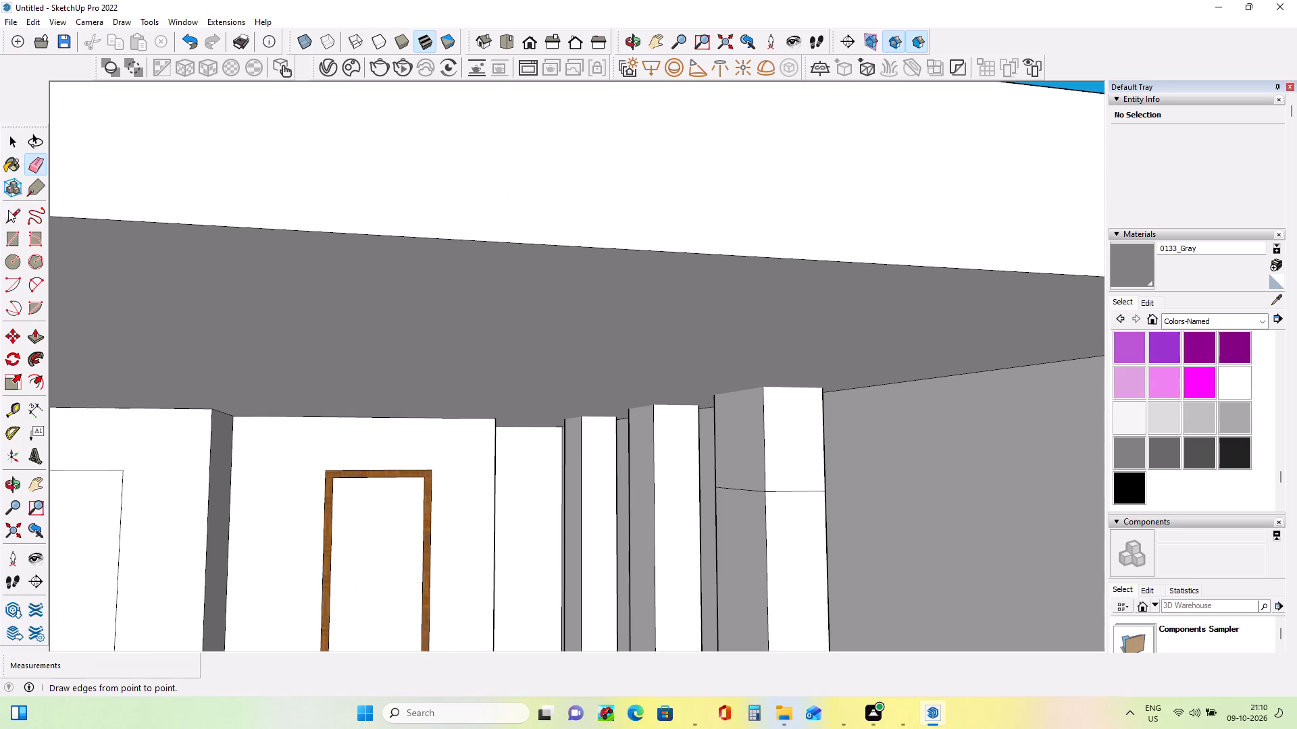
{"action": "left_click", "coordinate": [14, 218]}
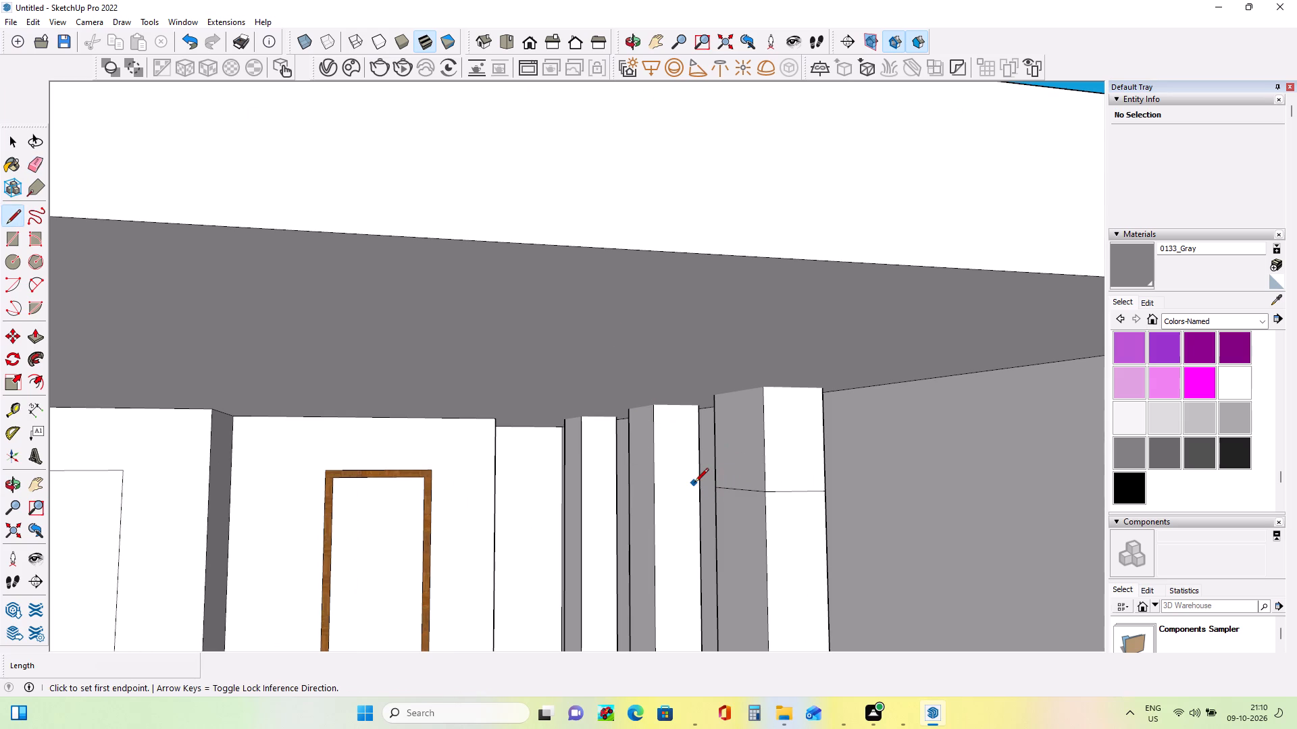
{"action": "left_click", "coordinate": [700, 483]}
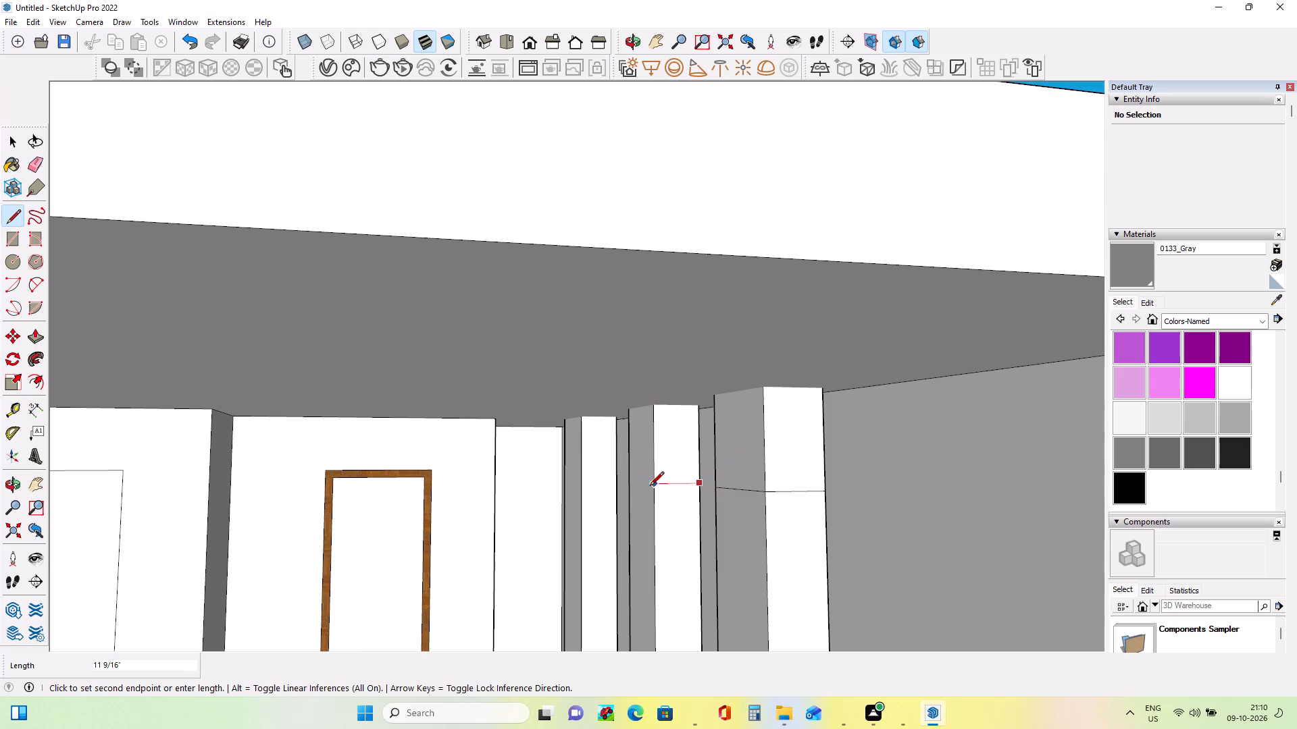
{"action": "left_click", "coordinate": [651, 485]}
{"action": "middle_click_drag", "start_coordinate": [620, 486], "coordinate": [743, 489]}
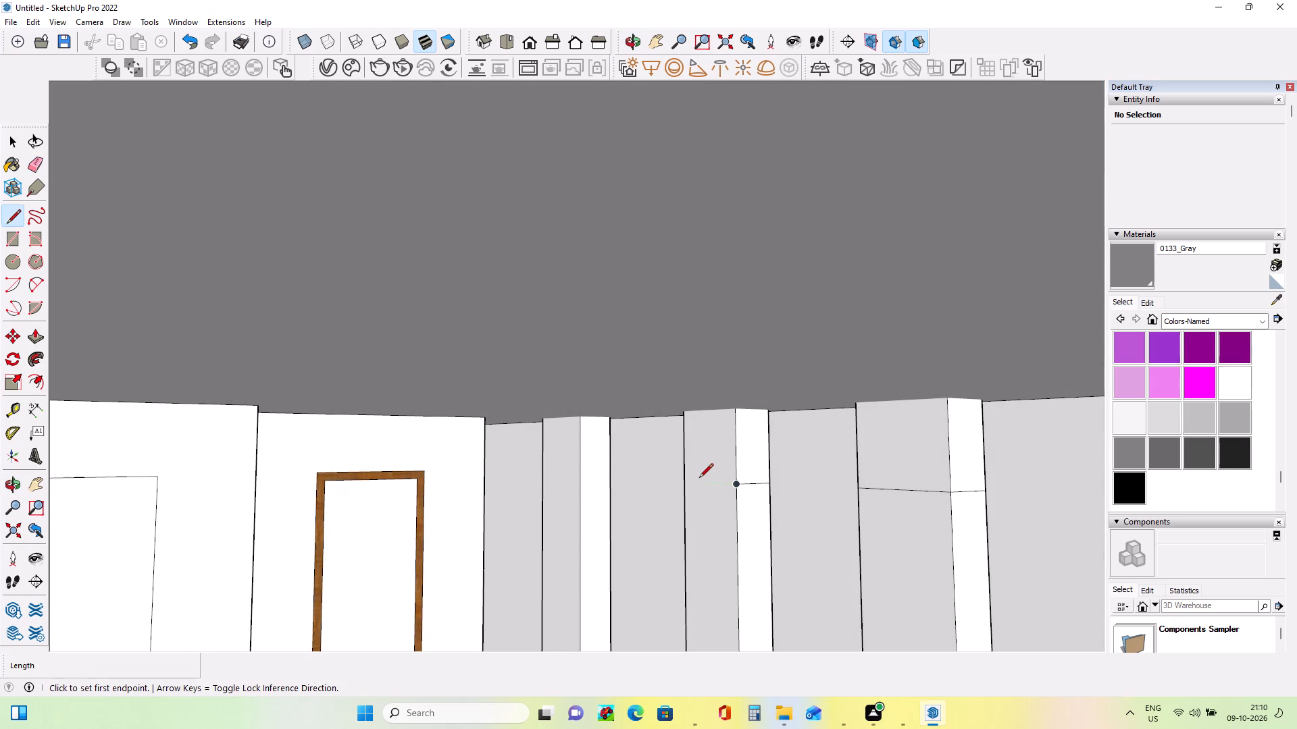
{"action": "middle_click_drag", "start_coordinate": [716, 504], "coordinate": [807, 510]}
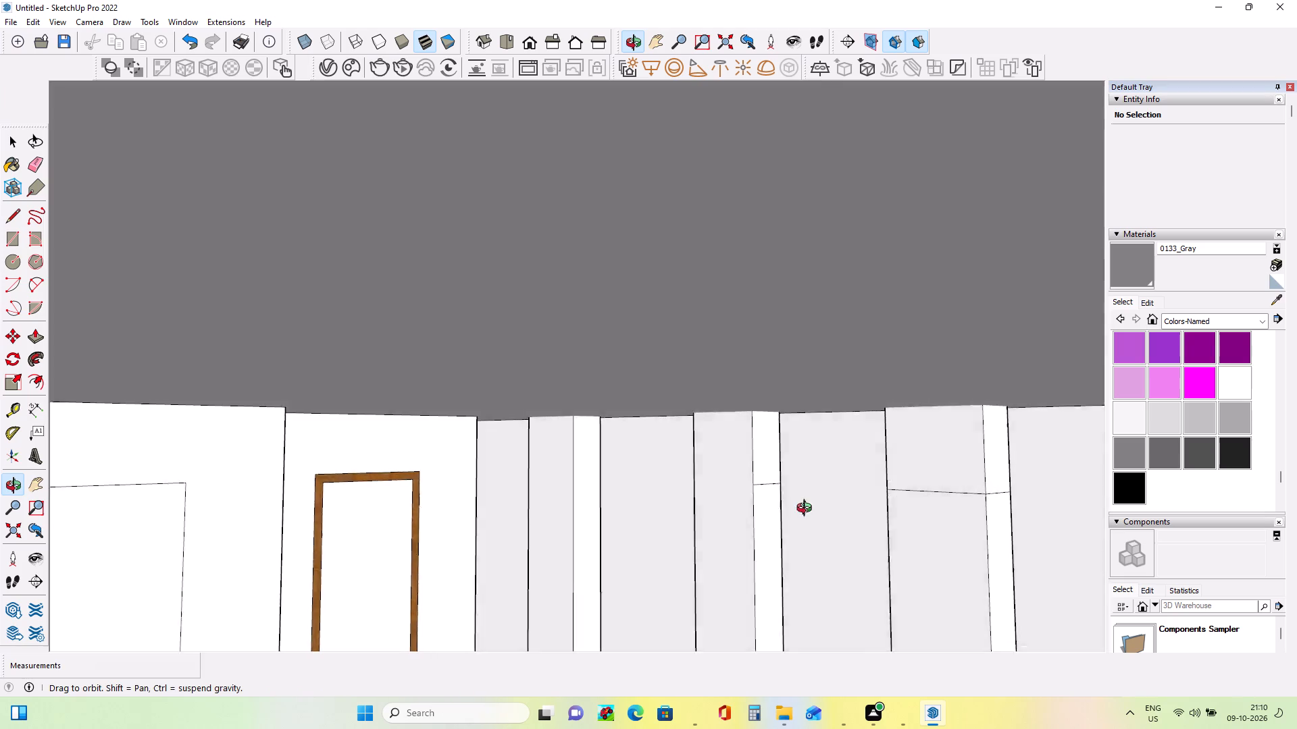
{"action": "middle_click_drag", "start_coordinate": [807, 510], "coordinate": [825, 510]}
{"action": "scroll", "coordinate": [774, 531], "scroll_direction": "down", "scroll_amount": 17}
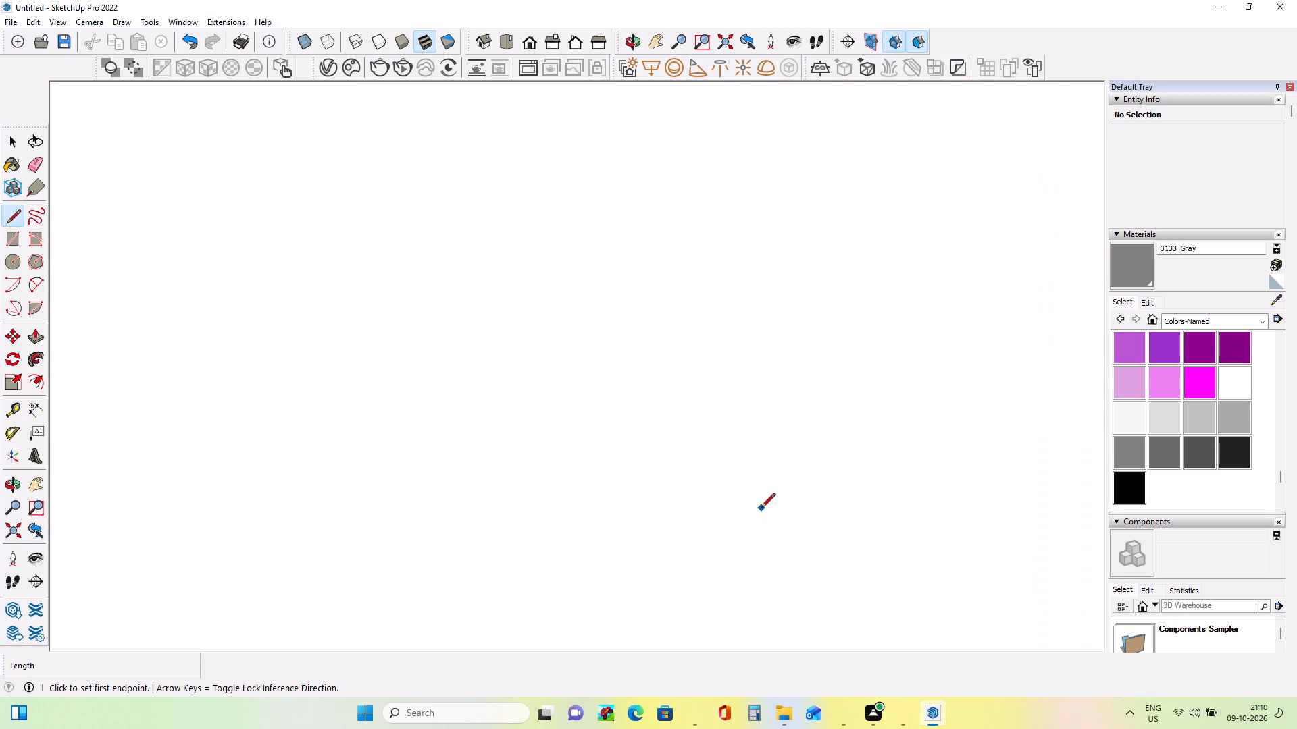
{"action": "scroll", "coordinate": [761, 508], "scroll_direction": "down", "scroll_amount": 10}
{"action": "scroll", "coordinate": [637, 470], "scroll_direction": "down", "scroll_amount": 15}
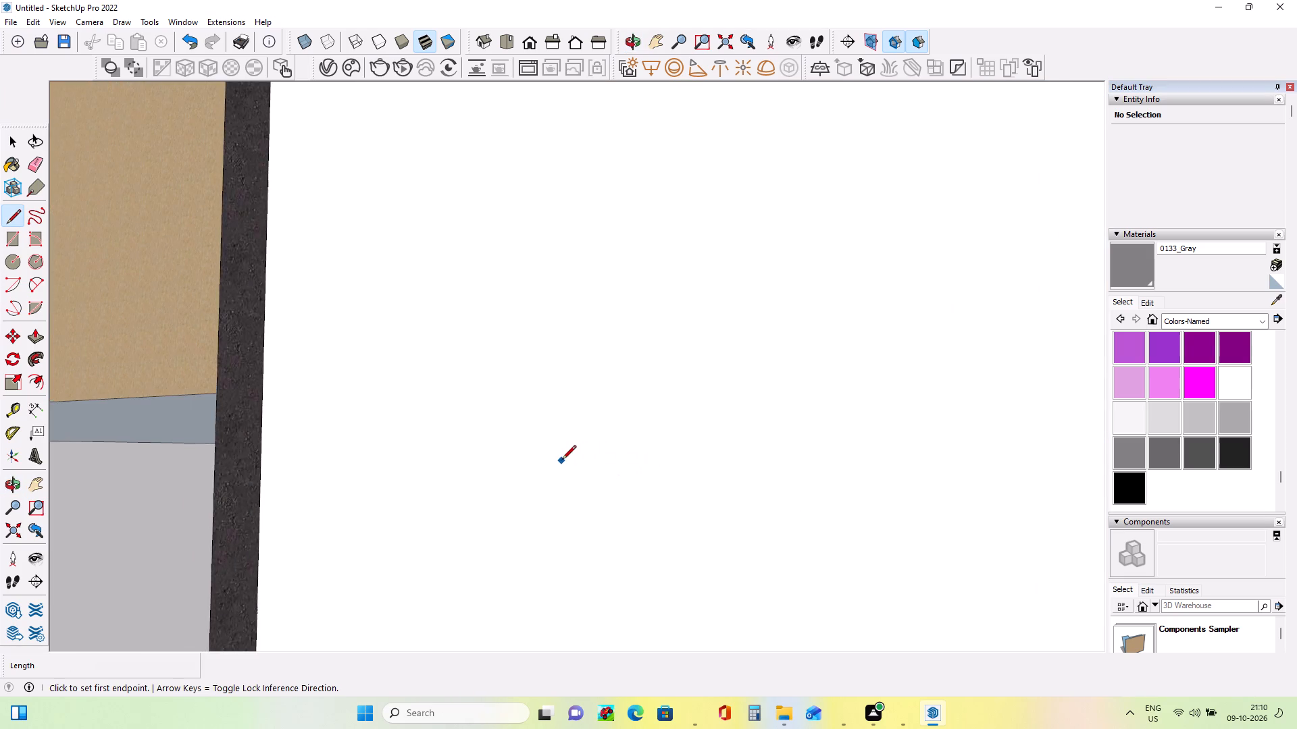
{"action": "scroll", "coordinate": [562, 460], "scroll_direction": "down", "scroll_amount": 20}
{"action": "scroll", "coordinate": [562, 460], "scroll_direction": "down", "scroll_amount": 4}
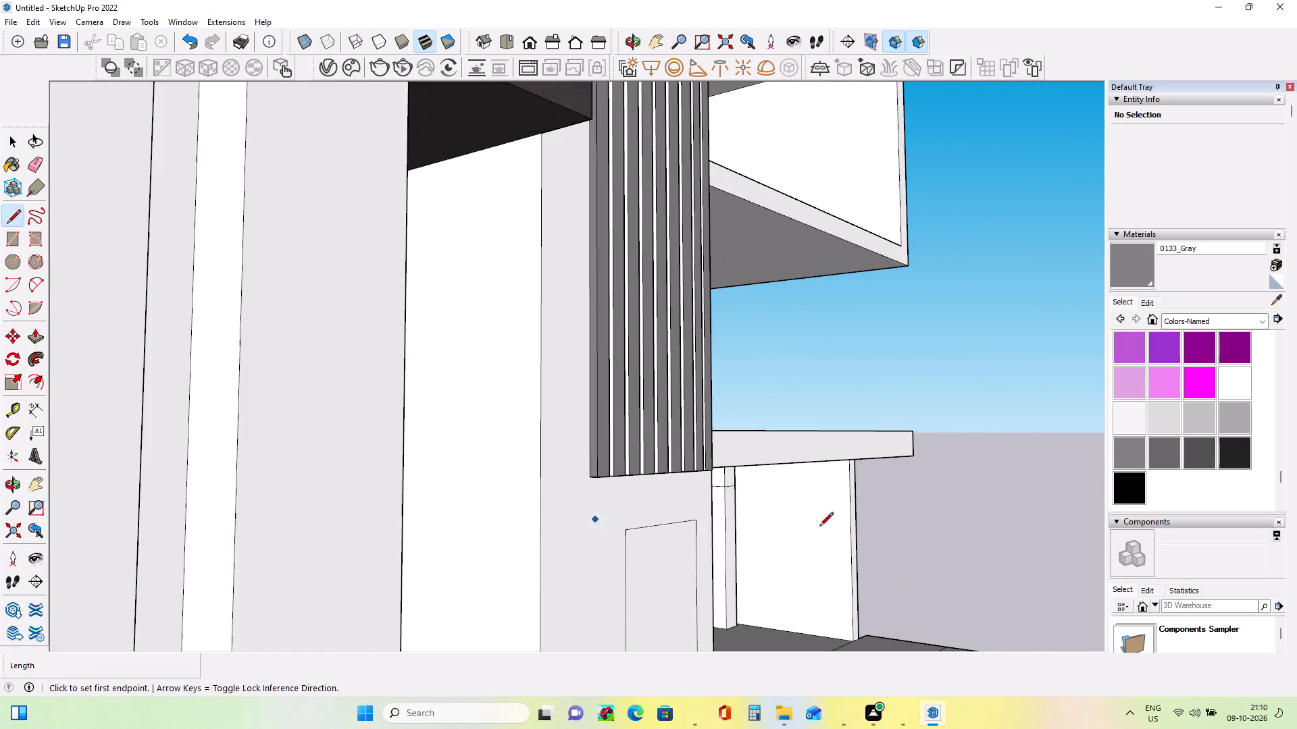
{"action": "middle_click_drag", "start_coordinate": [858, 522], "coordinate": [683, 452]}
{"action": "scroll", "coordinate": [706, 512], "scroll_direction": "up", "scroll_amount": 4}
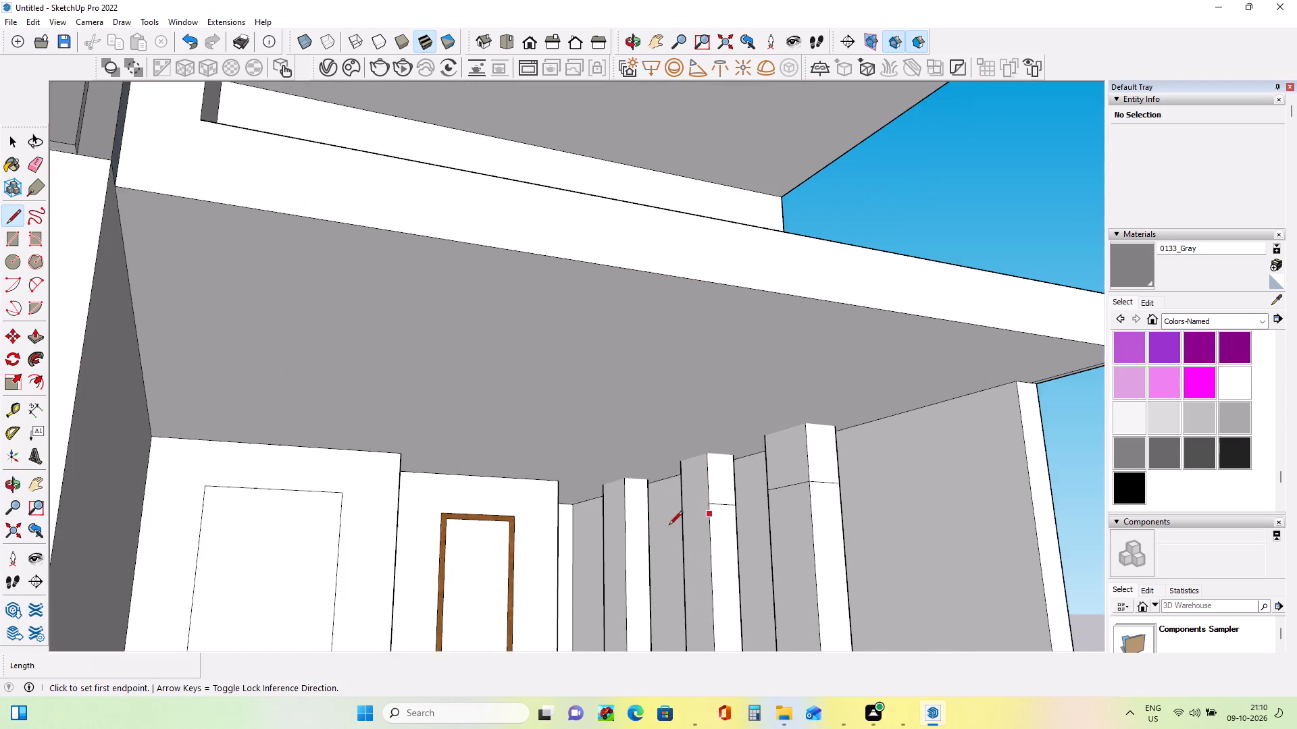
{"action": "middle_click_drag", "start_coordinate": [611, 536], "coordinate": [680, 544]}
{"action": "left_click", "coordinate": [701, 508]}
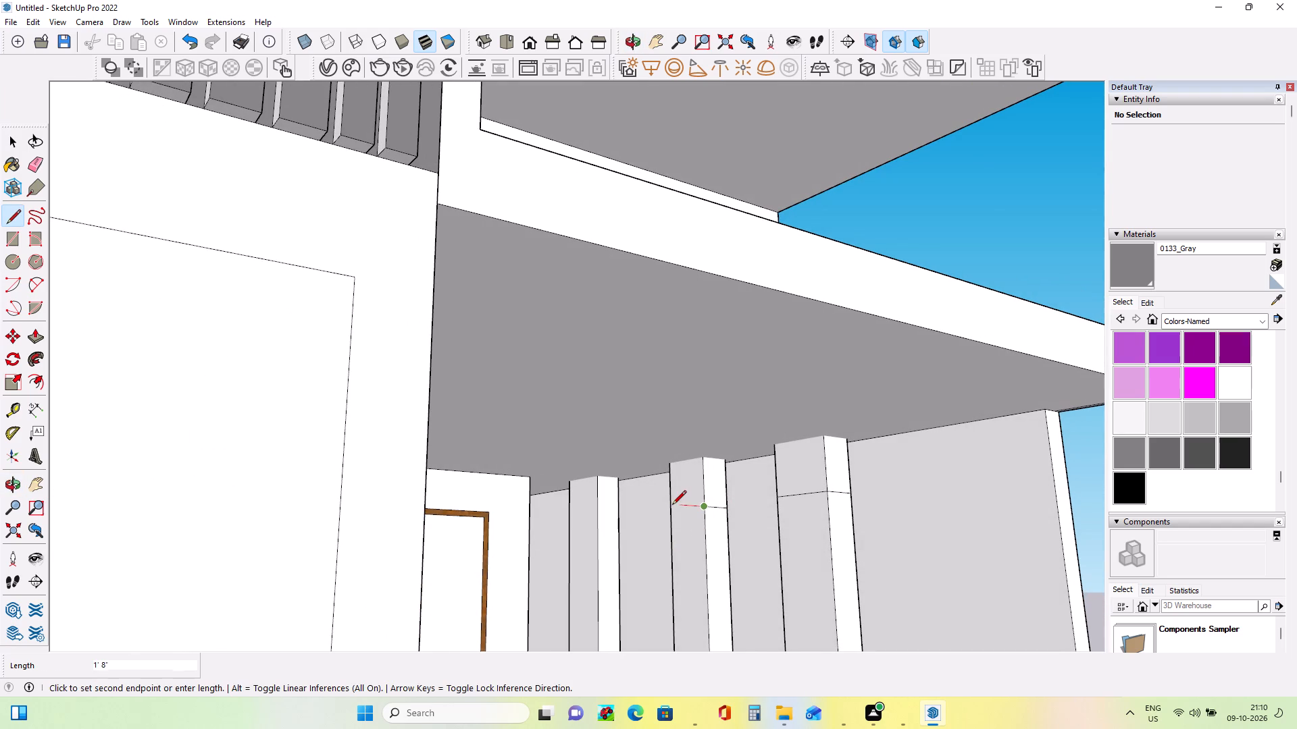
{"action": "left_click", "coordinate": [671, 505]}
Draw a line near the third porch column's top, about 11 9/16" across the front face and 1' 10 3/4" across the inner side.
{"action": "middle_click", "coordinate": [656, 543]}
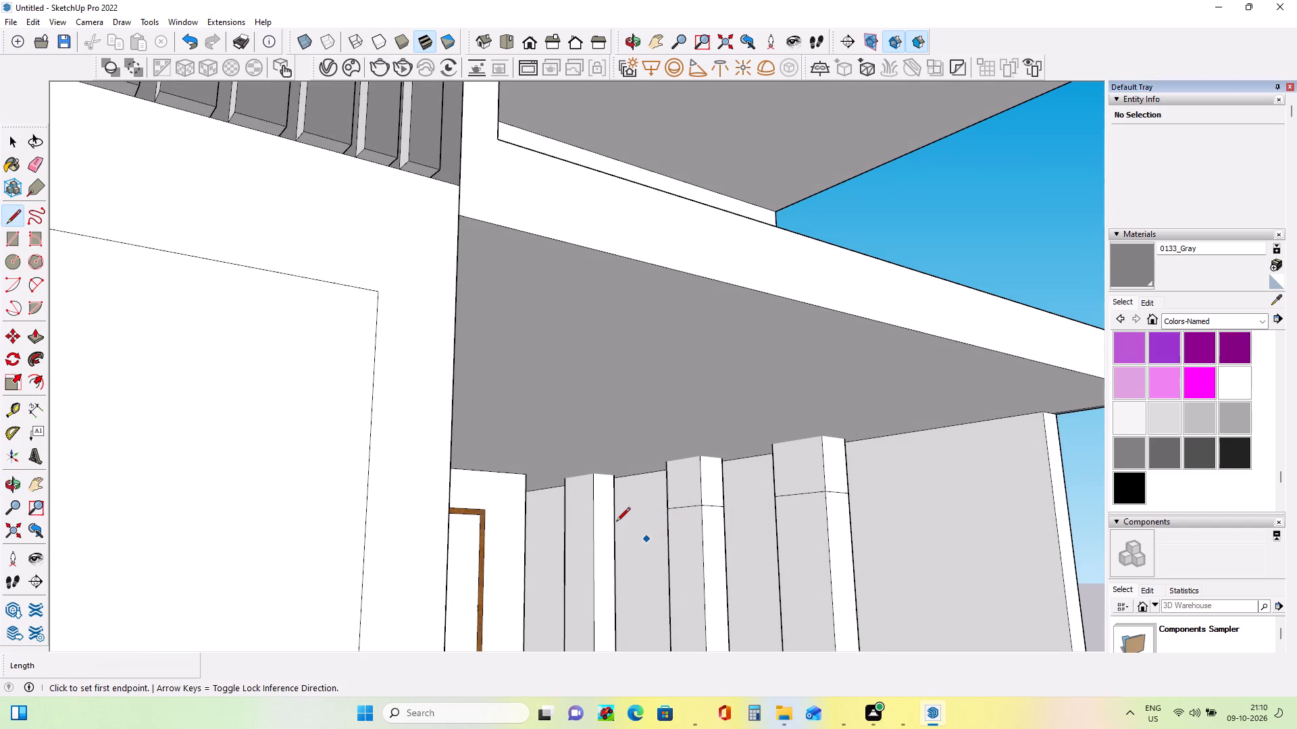
{"action": "left_click", "coordinate": [613, 516]}
{"action": "left_click", "coordinate": [594, 513]}
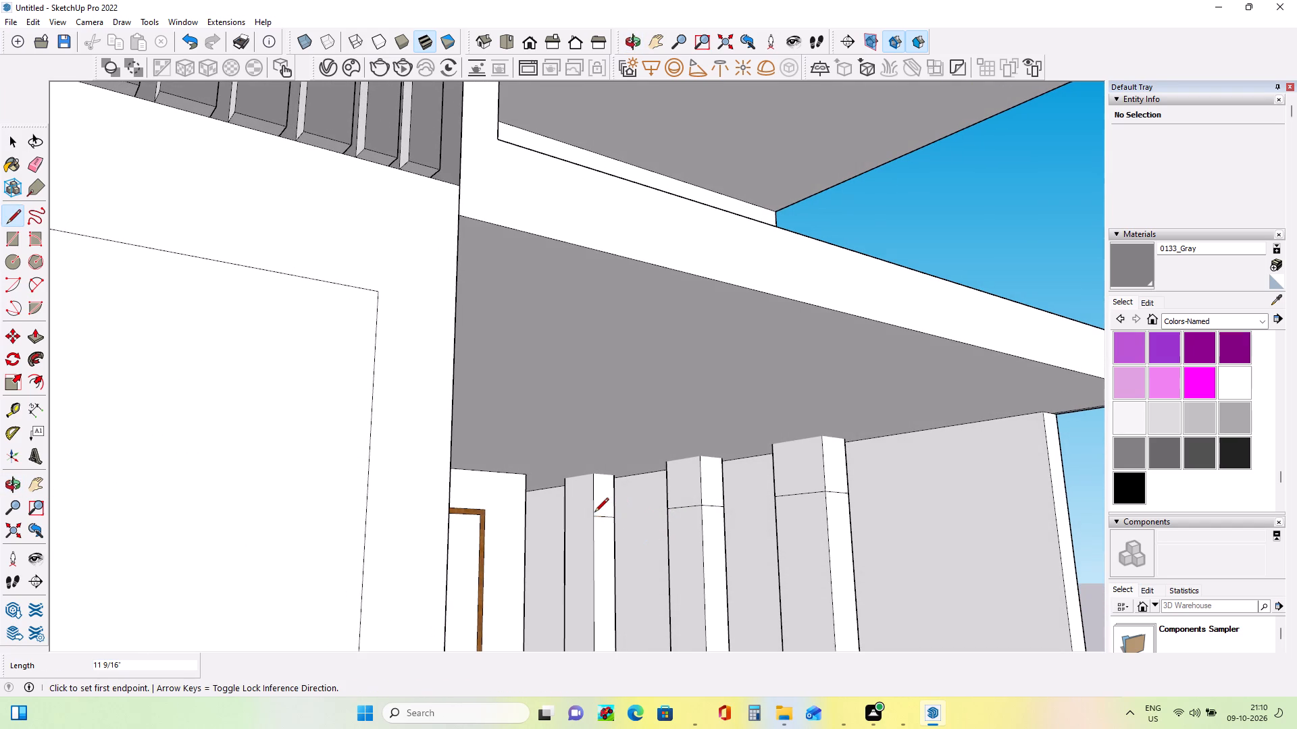
{"action": "left_click", "coordinate": [591, 517]}
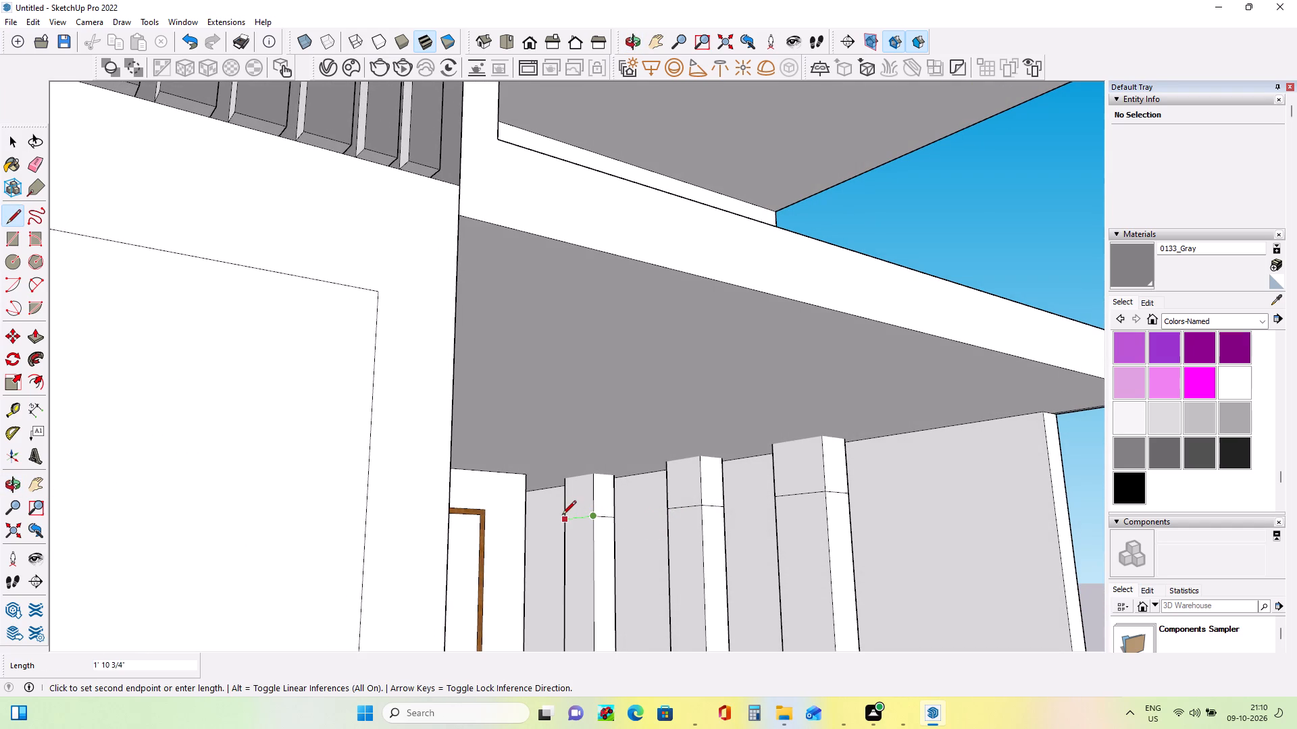
{"action": "left_click", "coordinate": [562, 516]}
Draw a line about 1' 11 1/16" long across the front porch column's outer side, continuing its top section line.
{"action": "middle_click_drag", "start_coordinate": [633, 556], "coordinate": [438, 519]}
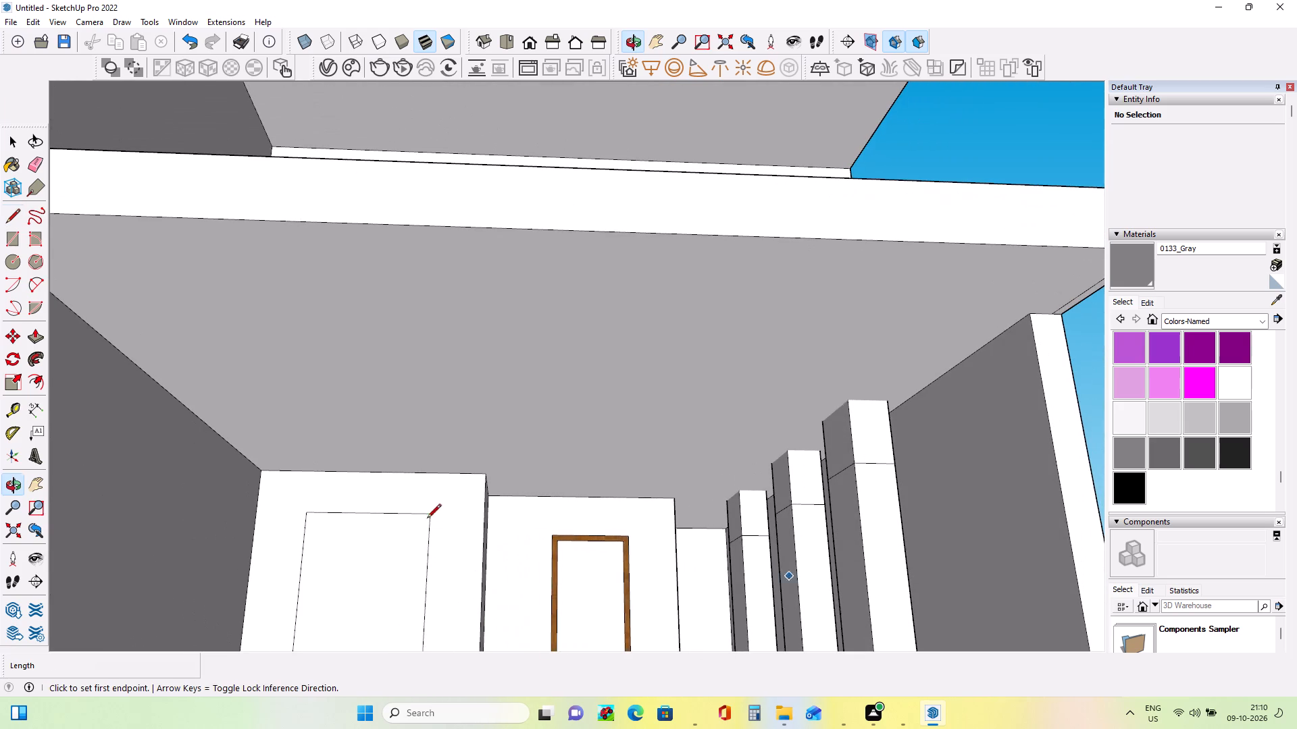
{"action": "middle_click_drag", "start_coordinate": [901, 531], "coordinate": [775, 554]}
{"action": "scroll", "coordinate": [798, 500], "scroll_direction": "up", "scroll_amount": 15}
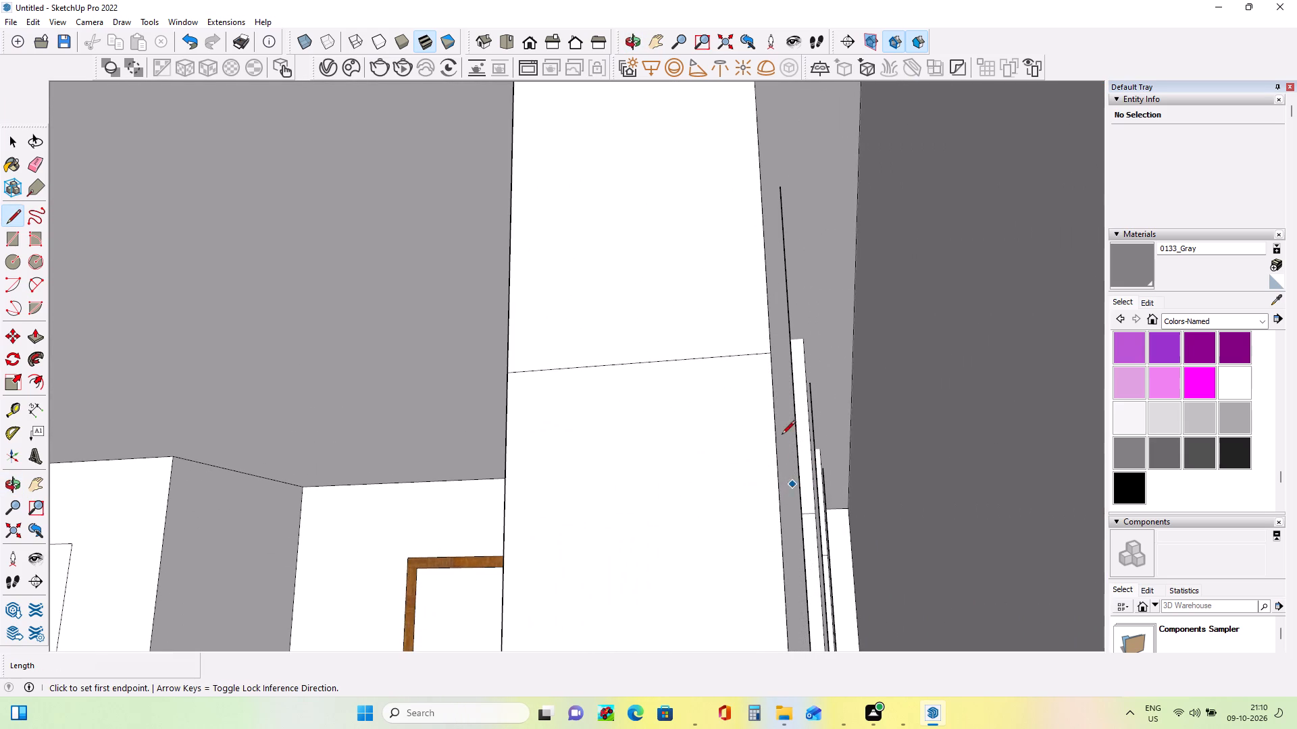
{"action": "left_click", "coordinate": [768, 359]}
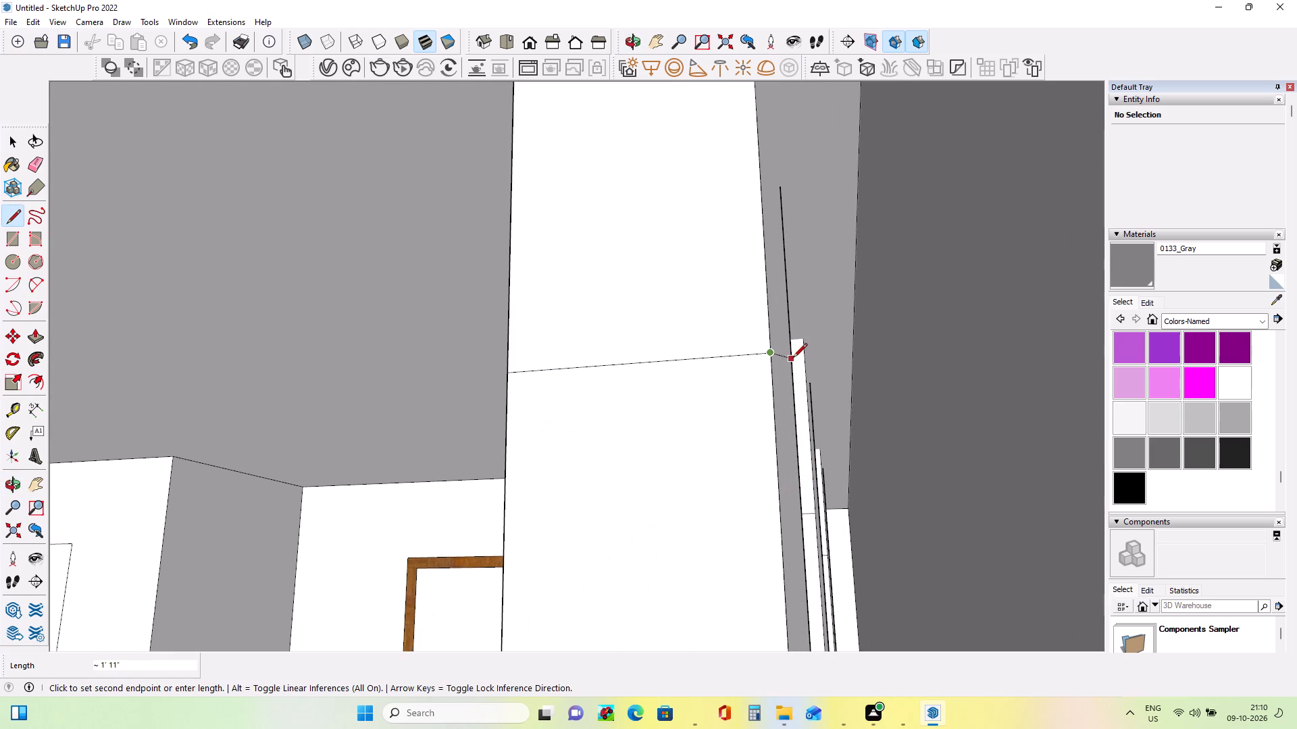
{"action": "left_click", "coordinate": [793, 354]}
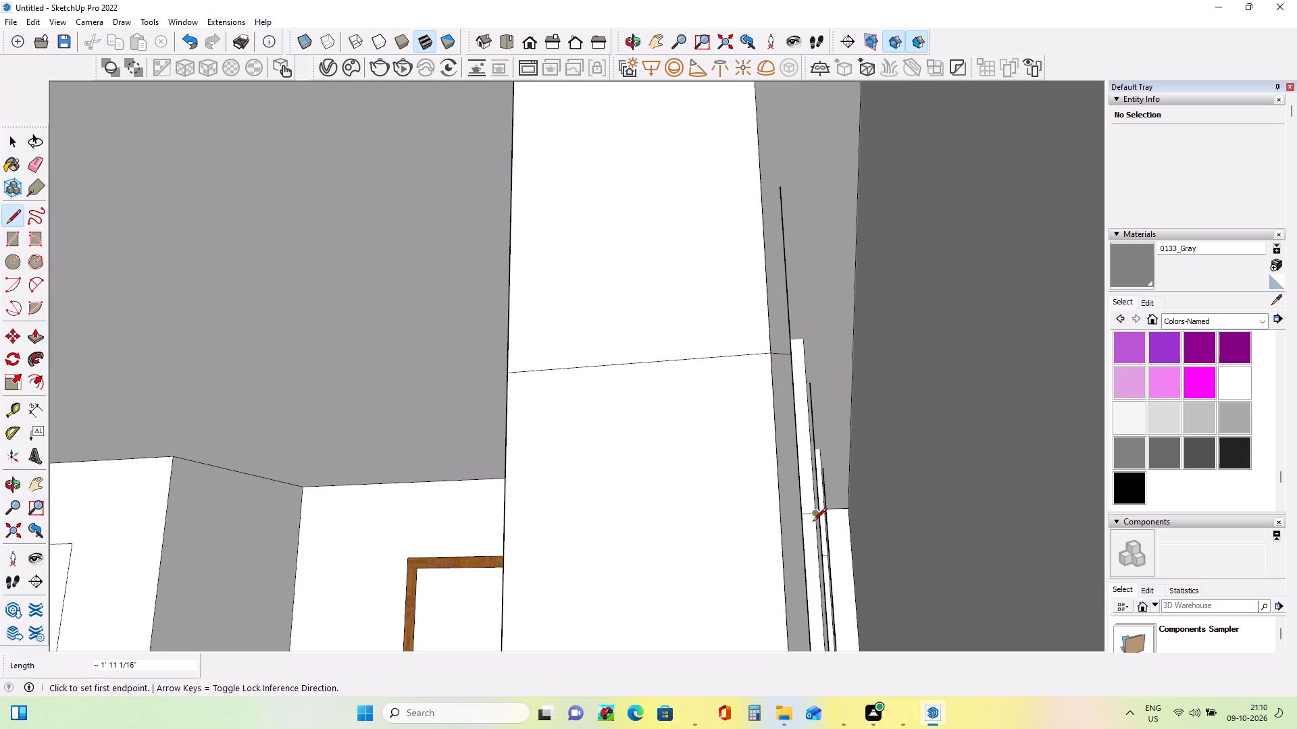
Draw a line about 1' 8 3/16" long across the second porch column's outer side, continuing its top section line.
{"action": "left_click", "coordinate": [817, 516]}
{"action": "scroll", "coordinate": [822, 514], "scroll_direction": "up", "scroll_amount": 7}
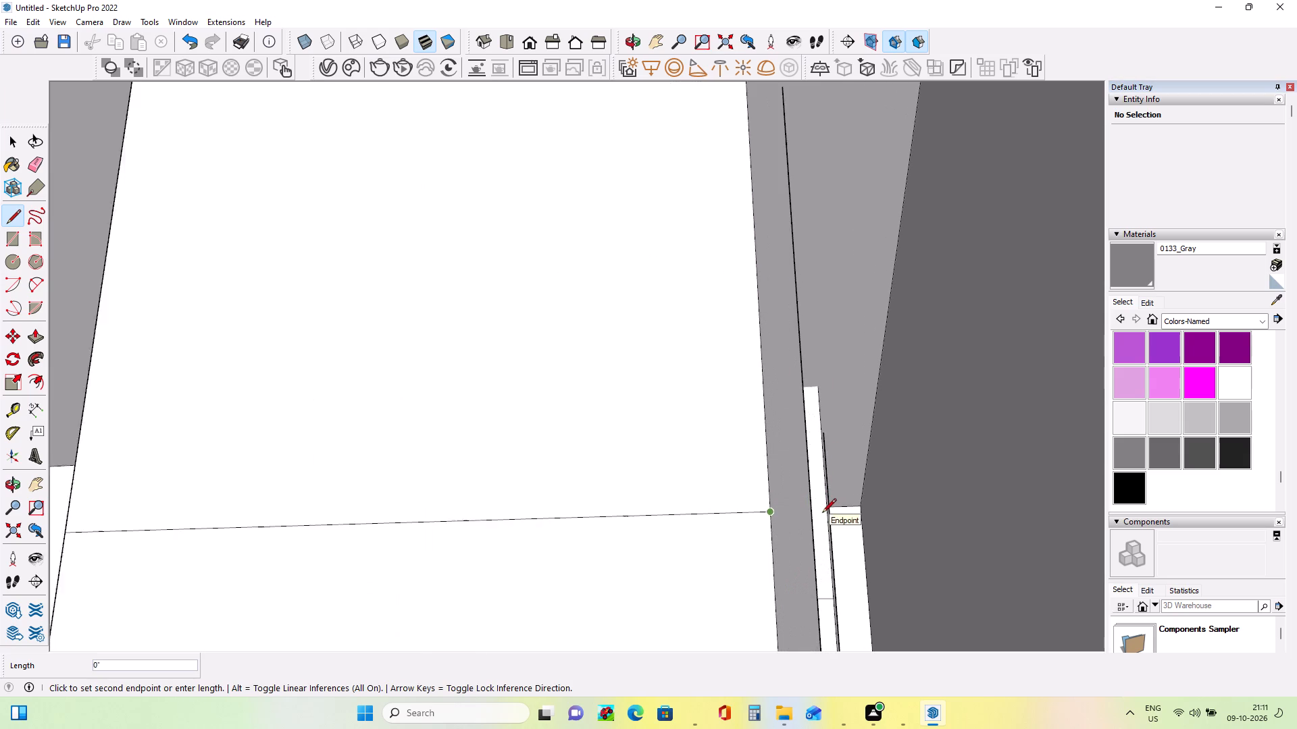
{"action": "scroll", "coordinate": [822, 514], "scroll_direction": "up", "scroll_amount": 1}
{"action": "left_click", "coordinate": [808, 495]}
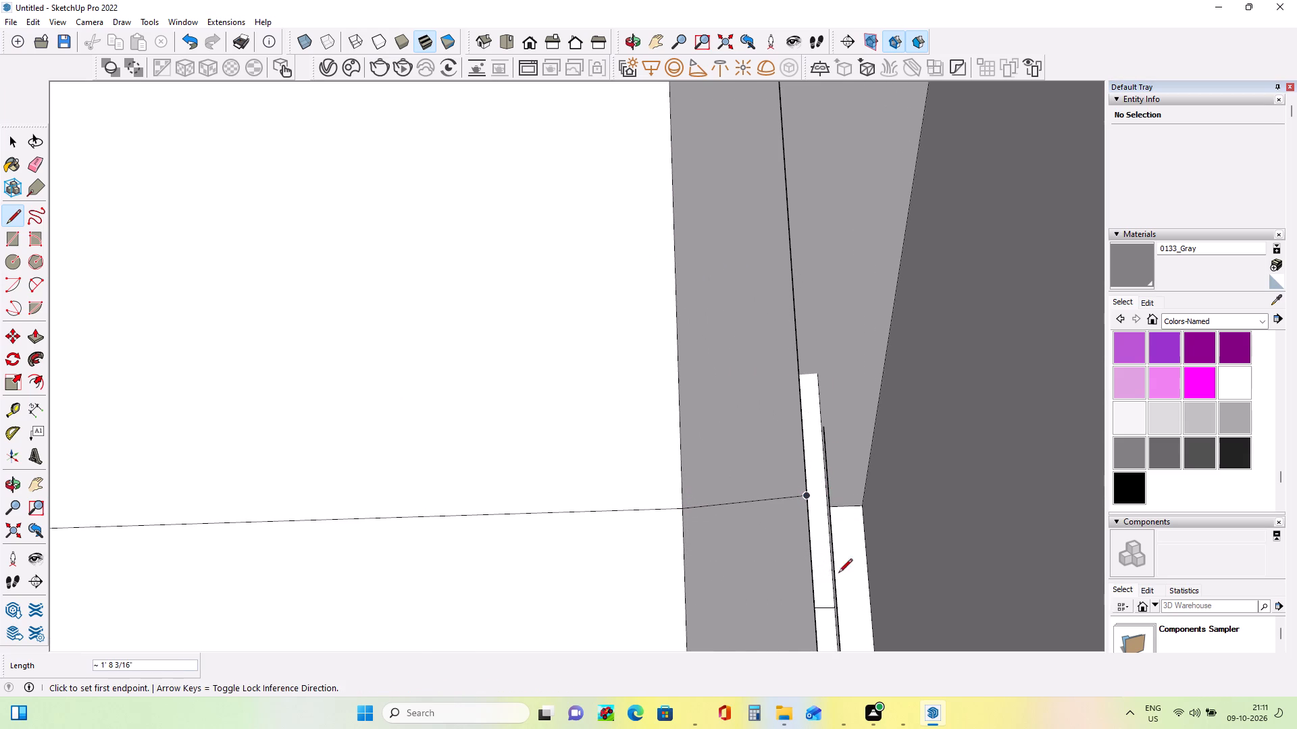
Push/Pull the front porch column's lower section outward, about 2 1/4" on the front face and 1 1/4" on the inner side.
{"action": "middle_click", "coordinate": [841, 580]}
{"action": "middle_click", "coordinate": [844, 583]}
{"action": "middle_click", "coordinate": [843, 588]}
{"action": "scroll", "coordinate": [843, 594], "scroll_direction": "down", "scroll_amount": 3}
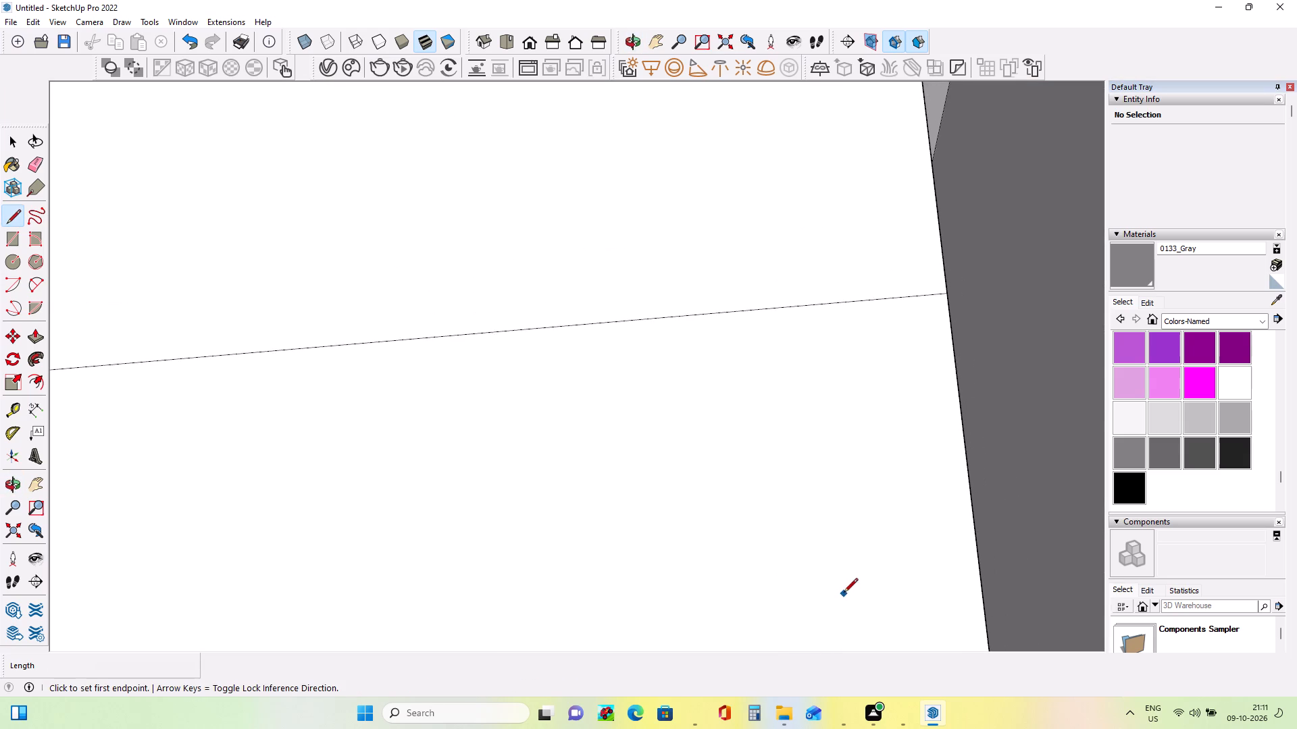
{"action": "scroll", "coordinate": [844, 592], "scroll_direction": "down", "scroll_amount": 14}
{"action": "scroll", "coordinate": [886, 508], "scroll_direction": "down", "scroll_amount": 9}
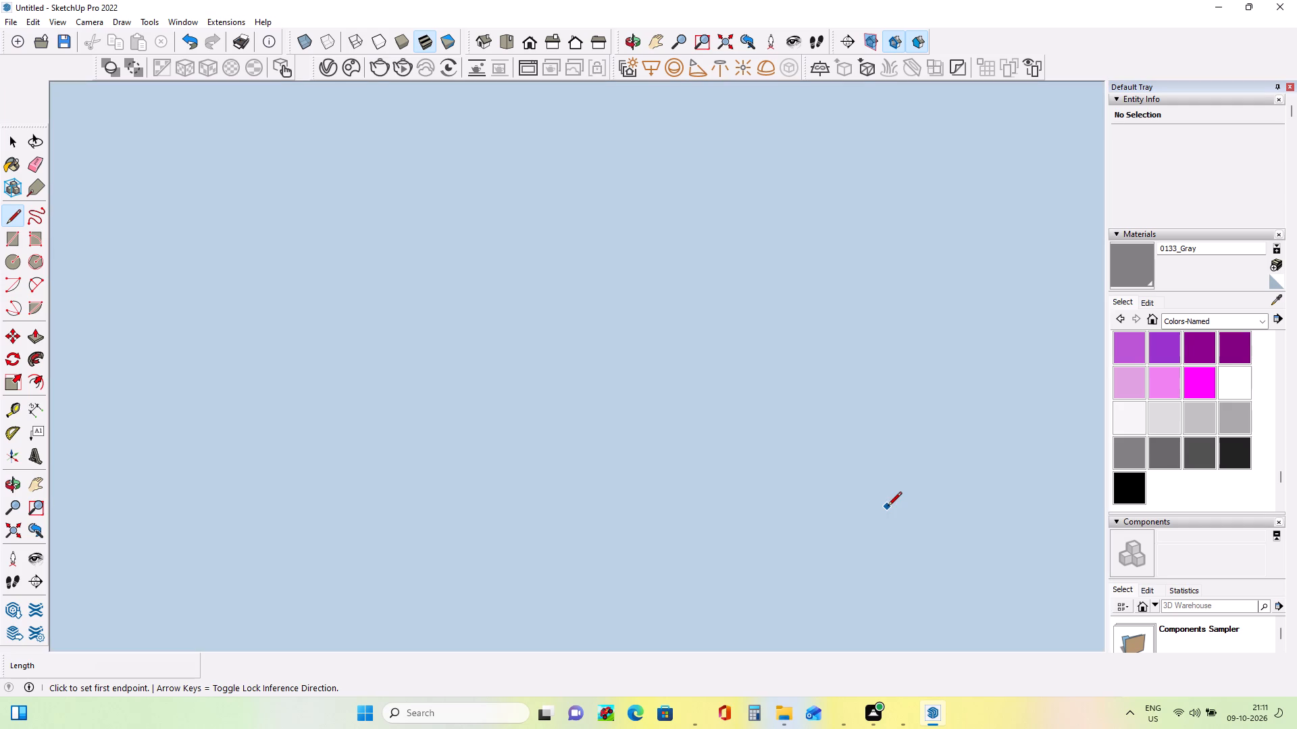
{"action": "scroll", "coordinate": [888, 507], "scroll_direction": "down", "scroll_amount": 14}
{"action": "scroll", "coordinate": [886, 508], "scroll_direction": "down", "scroll_amount": 12}
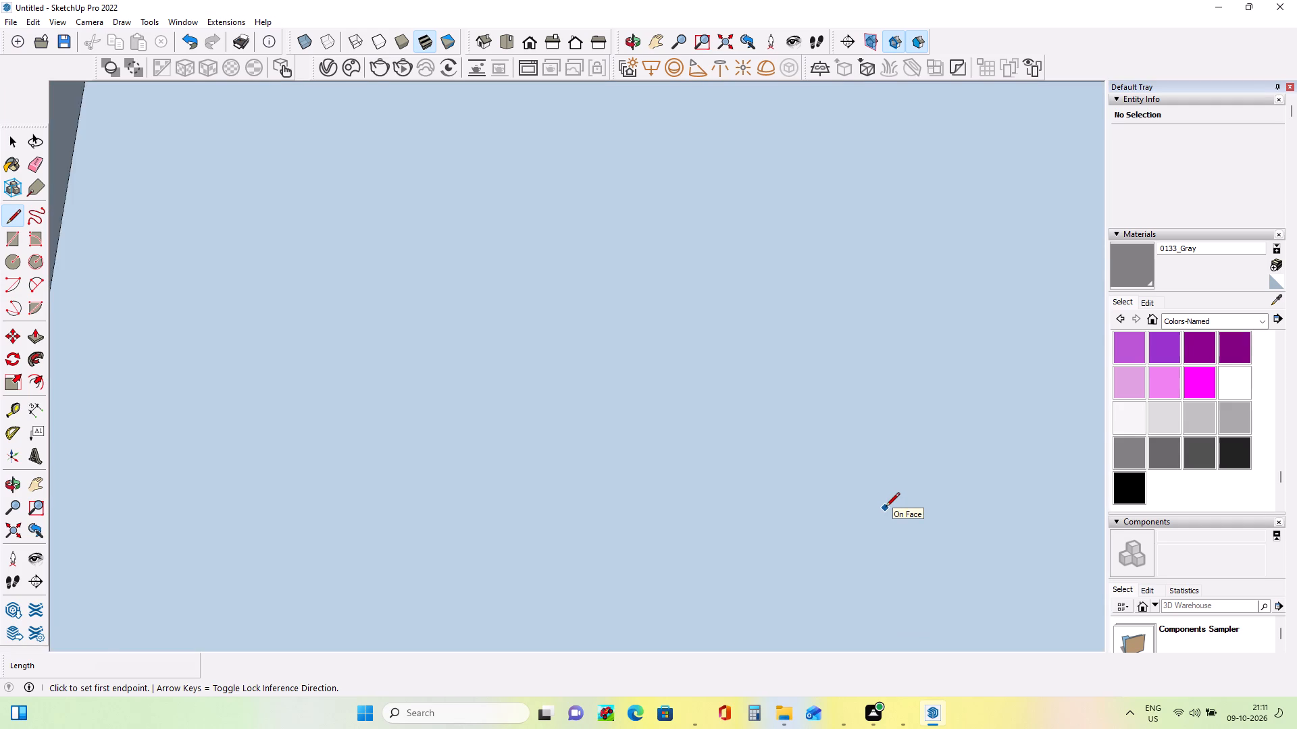
{"action": "scroll", "coordinate": [886, 508], "scroll_direction": "down", "scroll_amount": 20}
{"action": "scroll", "coordinate": [886, 508], "scroll_direction": "down", "scroll_amount": 9}
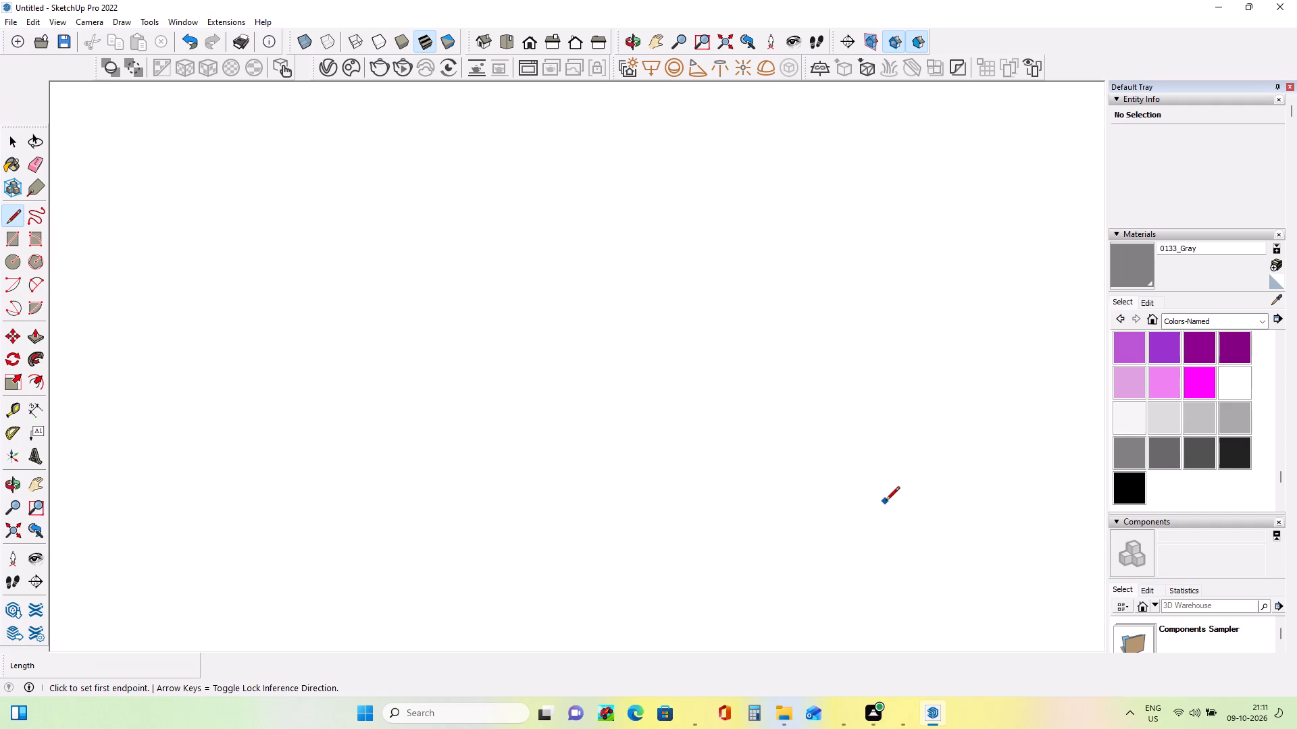
{"action": "scroll", "coordinate": [886, 501], "scroll_direction": "down", "scroll_amount": 14}
{"action": "scroll", "coordinate": [861, 477], "scroll_direction": "down", "scroll_amount": 11}
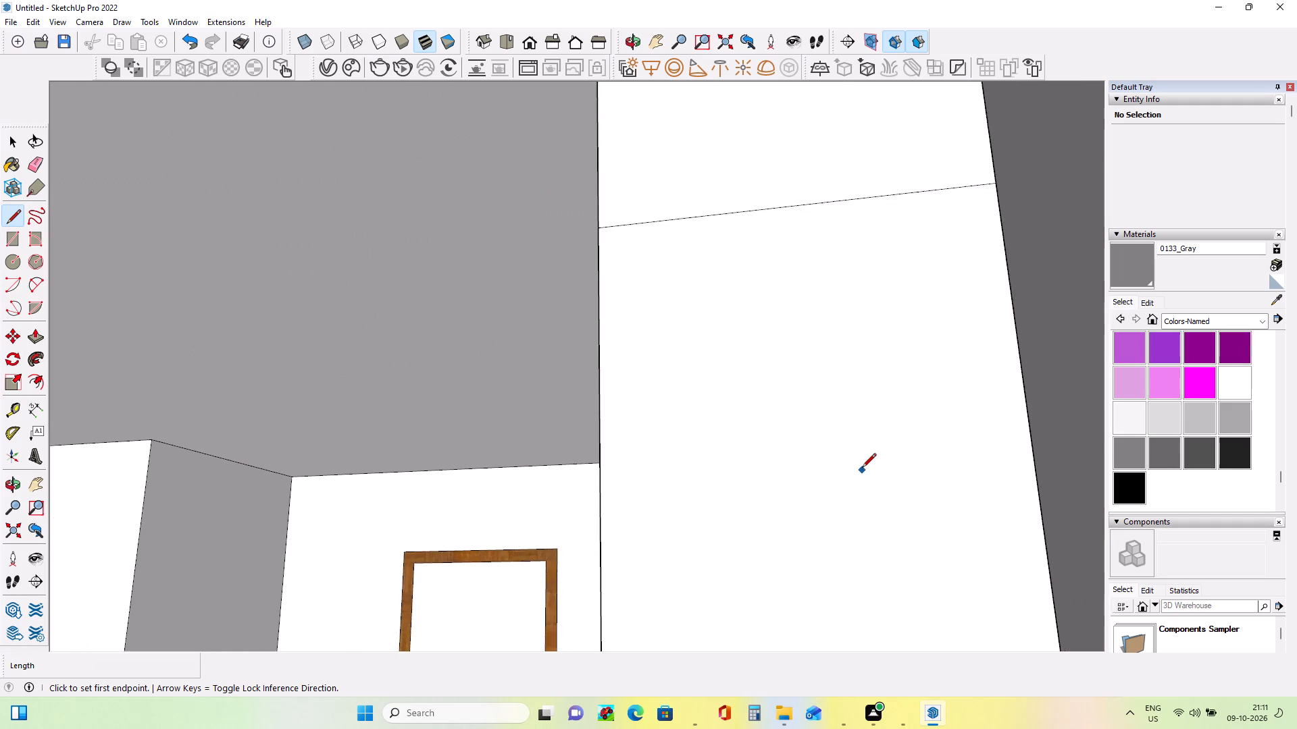
{"action": "scroll", "coordinate": [862, 468], "scroll_direction": "down", "scroll_amount": 17}
{"action": "scroll", "coordinate": [865, 467], "scroll_direction": "down", "scroll_amount": 5}
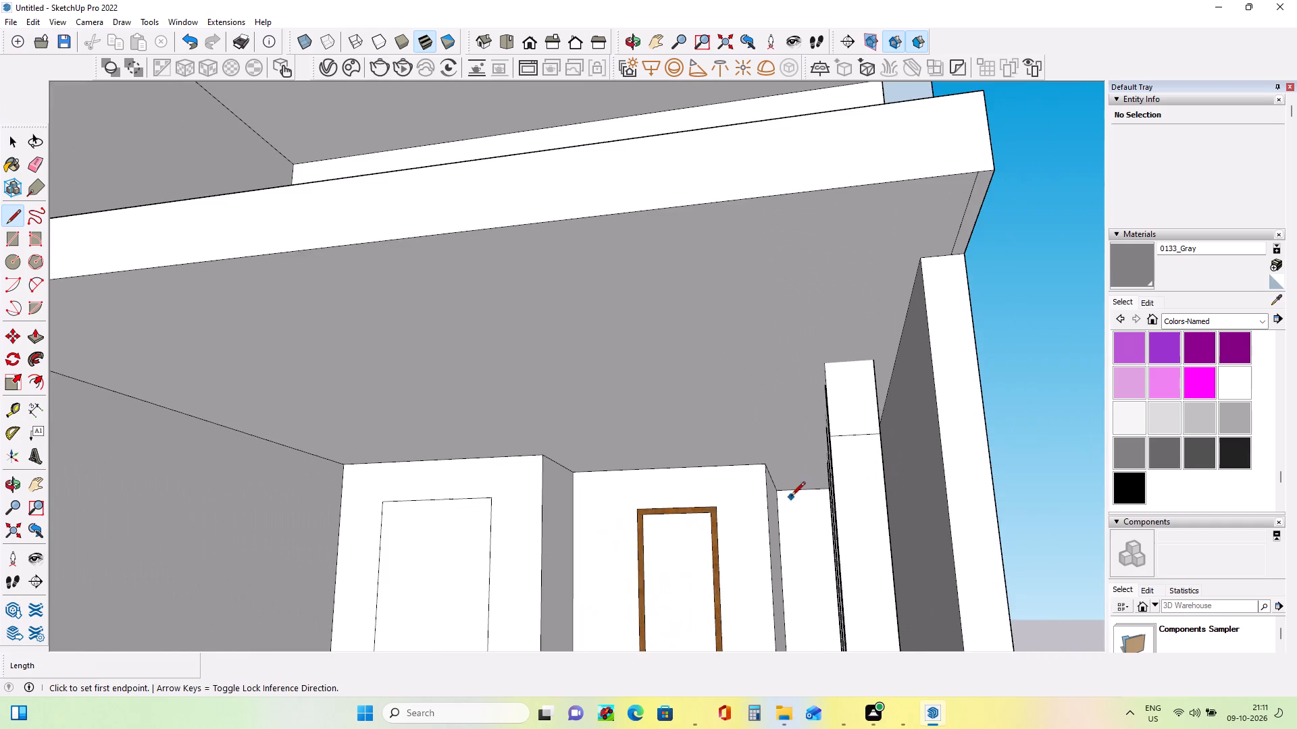
{"action": "middle_click_drag", "start_coordinate": [791, 497], "coordinate": [961, 481]}
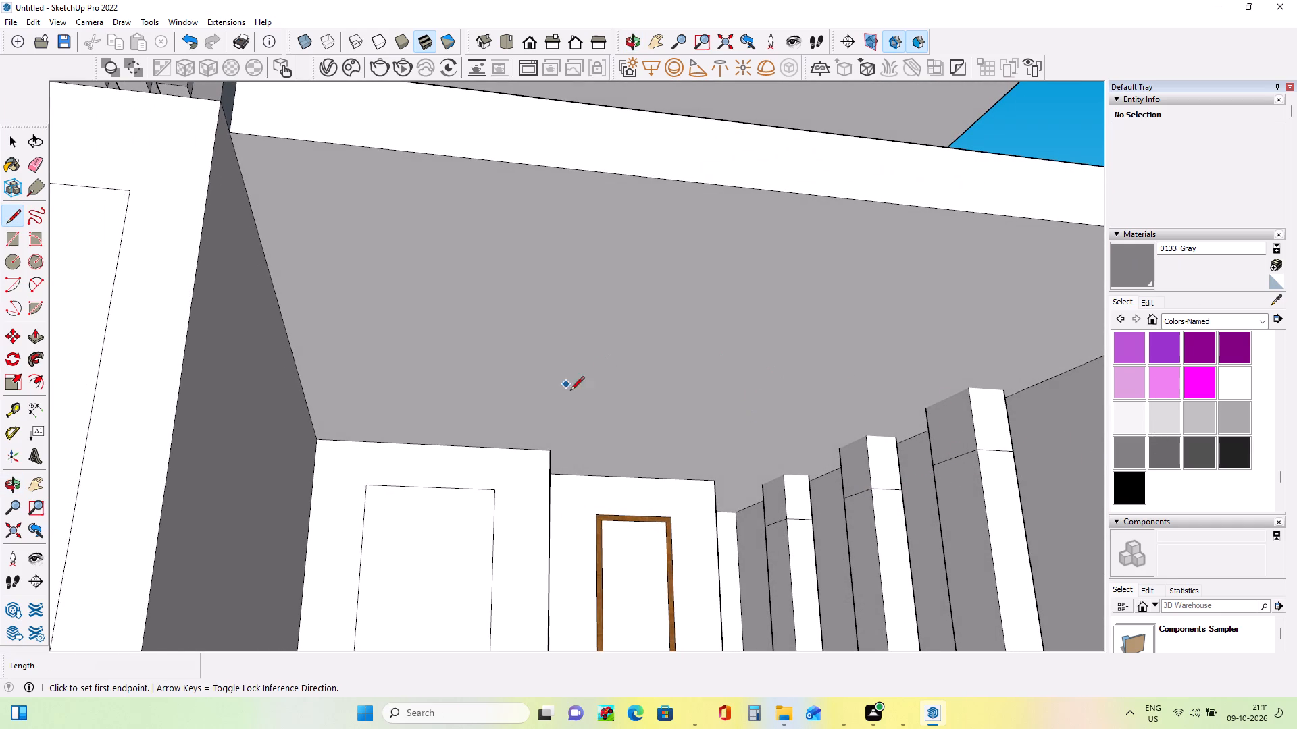
{"action": "left_click", "coordinate": [30, 333]}
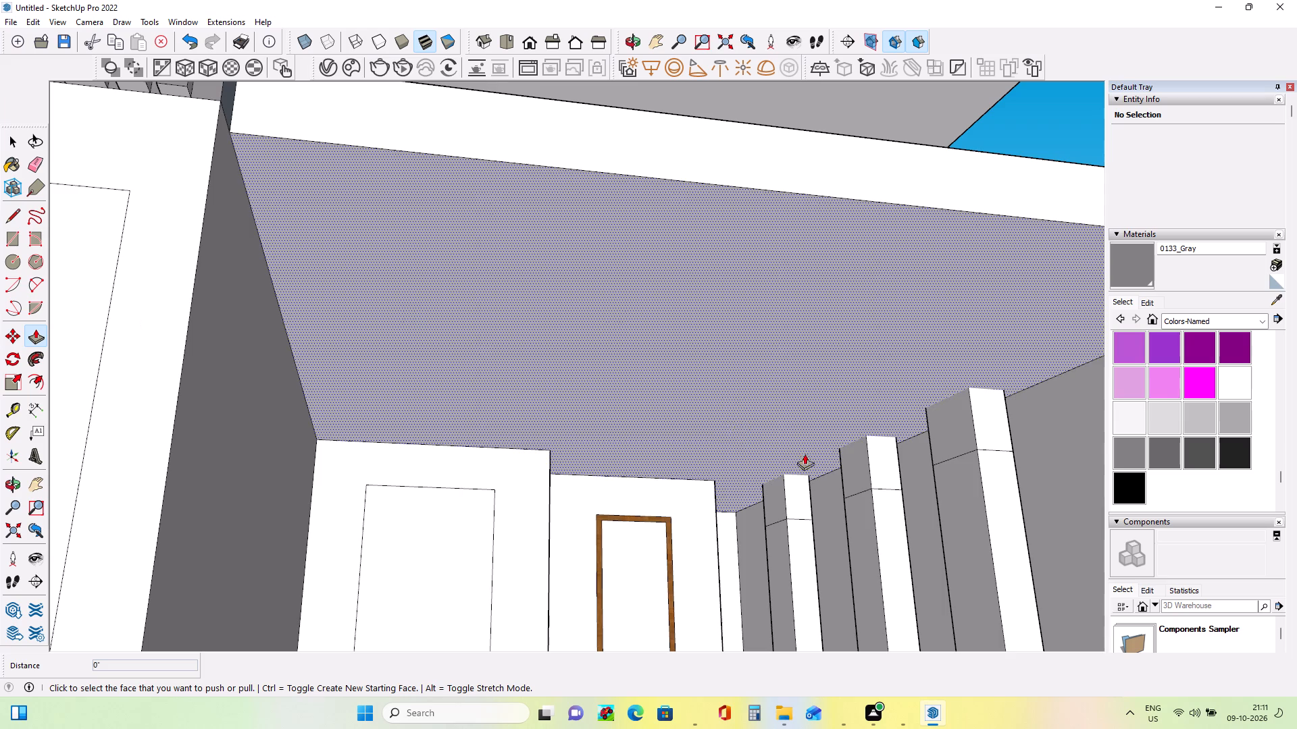
{"action": "left_click", "coordinate": [1011, 520]}
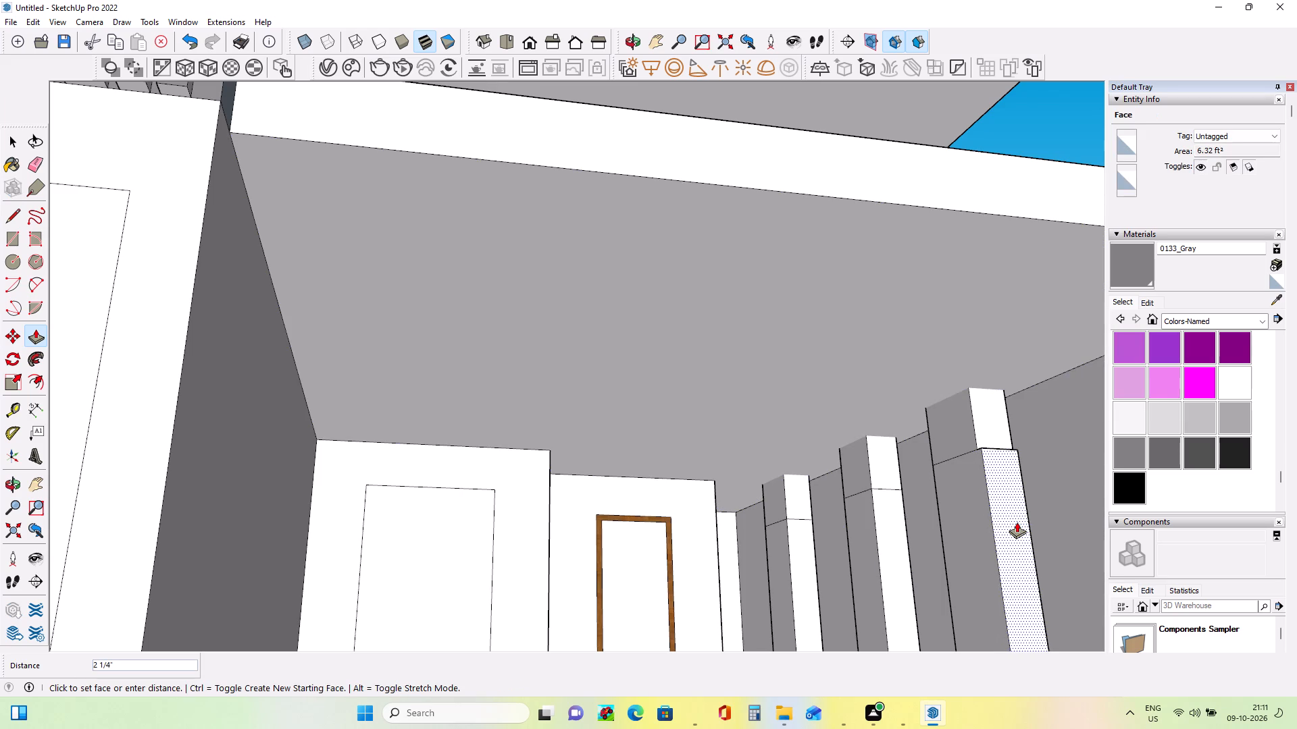
{"action": "left_click", "coordinate": [1017, 522]}
{"action": "left_click", "coordinate": [979, 517]}
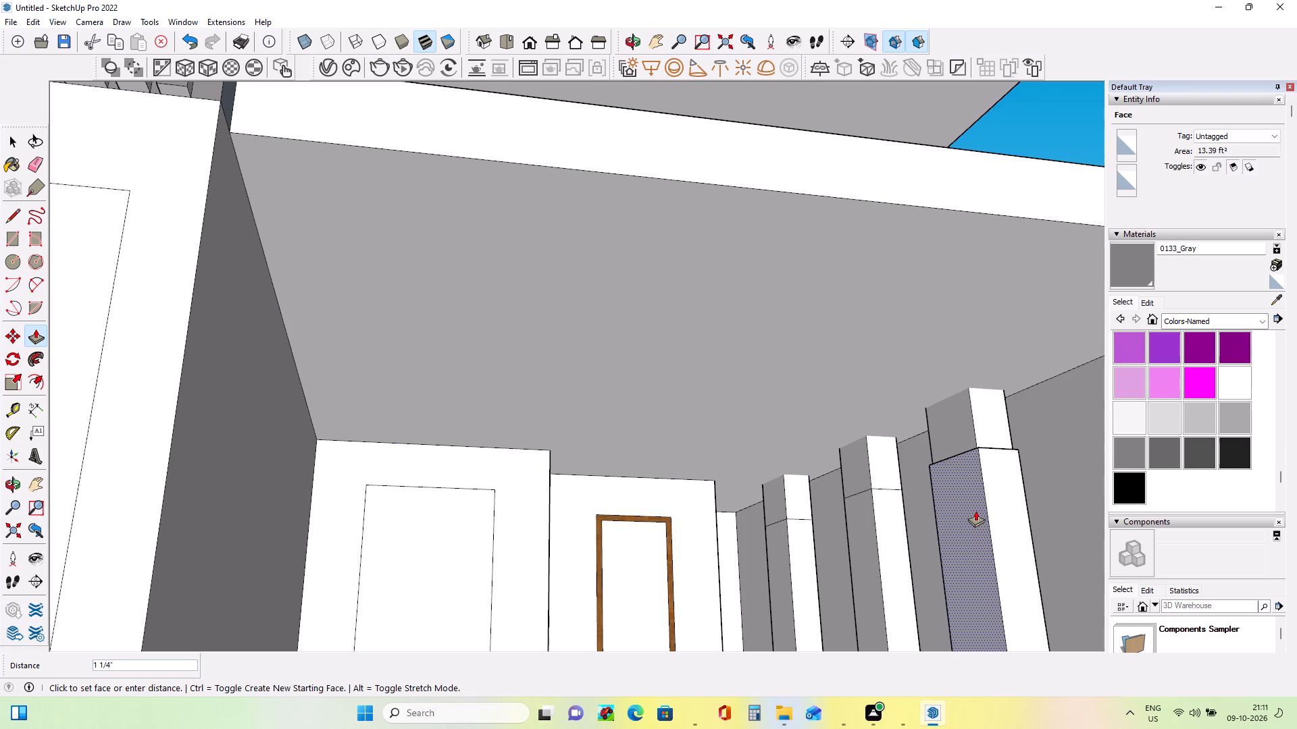
{"action": "left_click", "coordinate": [975, 510]}
Push/Pull the second porch column's lower section outward slightly on the front face and 2" on the inner side.
{"action": "left_click", "coordinate": [888, 531]}
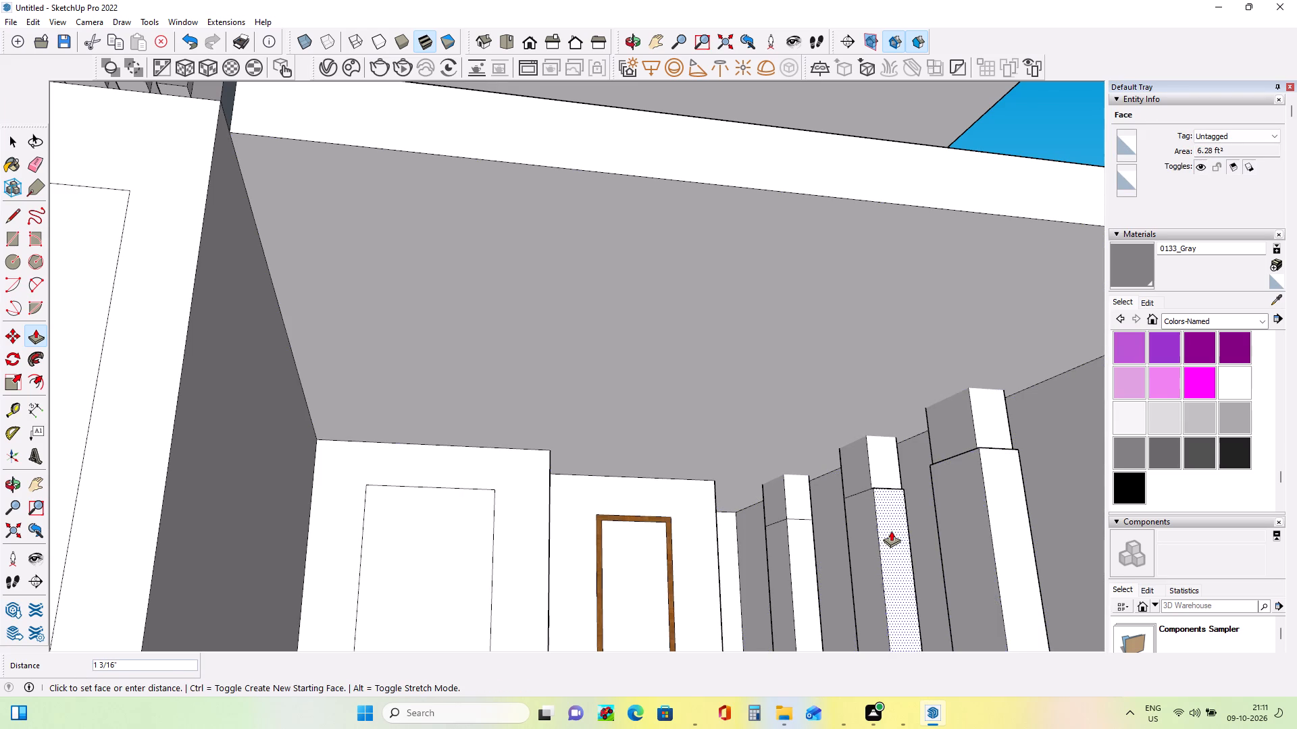
{"action": "left_click", "coordinate": [892, 531]}
{"action": "left_click", "coordinate": [871, 533]}
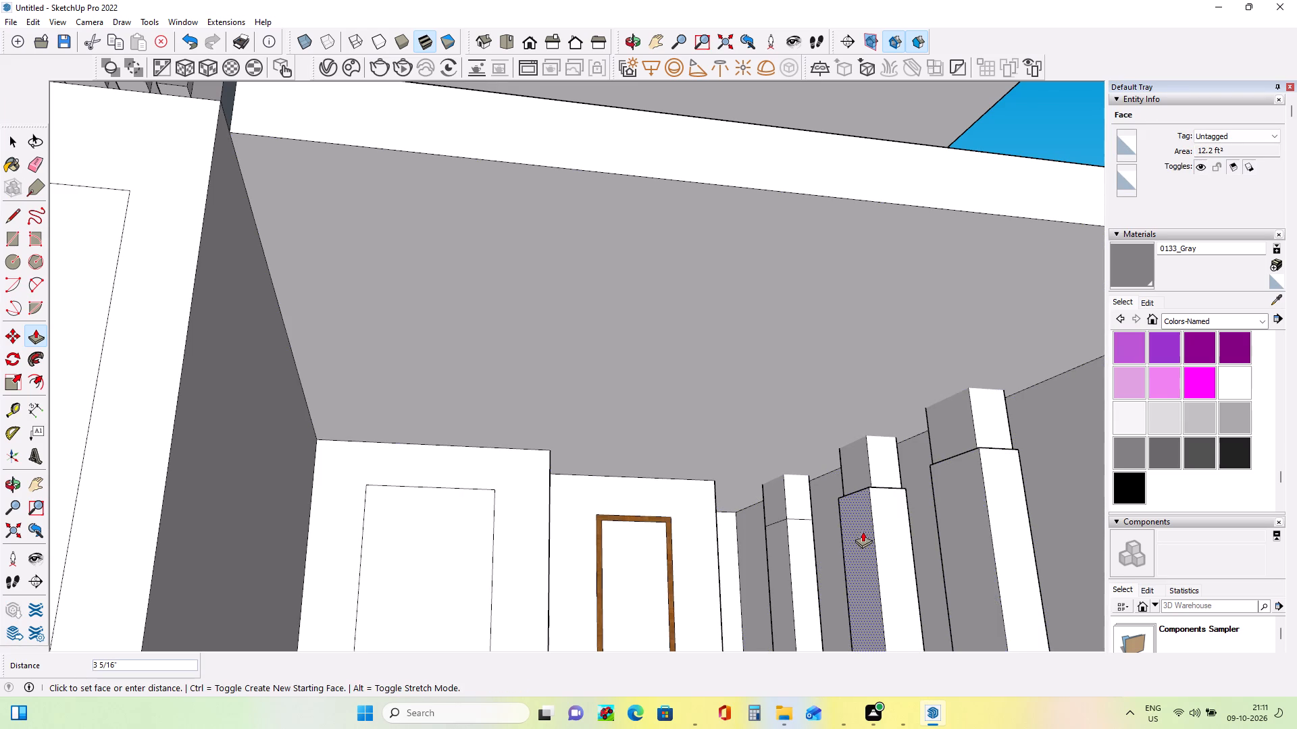
{"action": "left_click", "coordinate": [866, 529]}
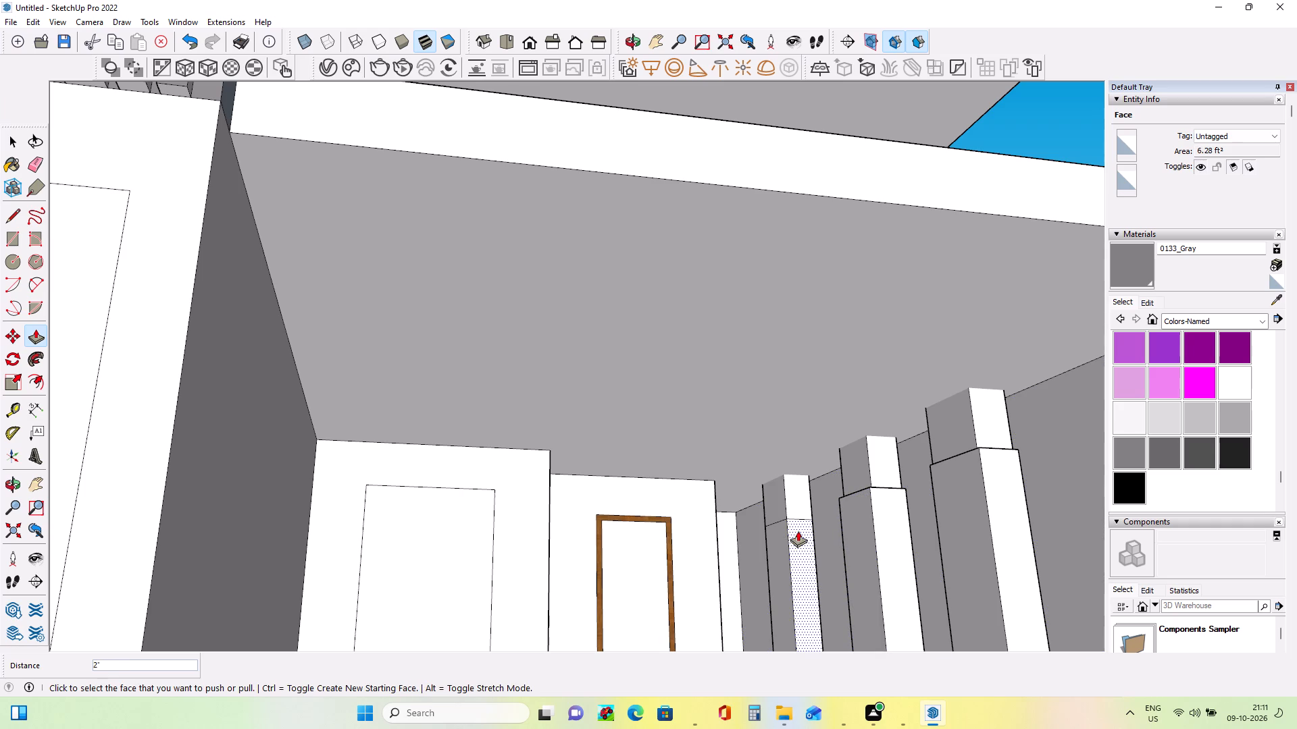
Push/Pull the third porch column's lower section outward, about 3 3/4" on the front face and 3 5/16" on the inner side.
{"action": "left_click", "coordinate": [798, 531]}
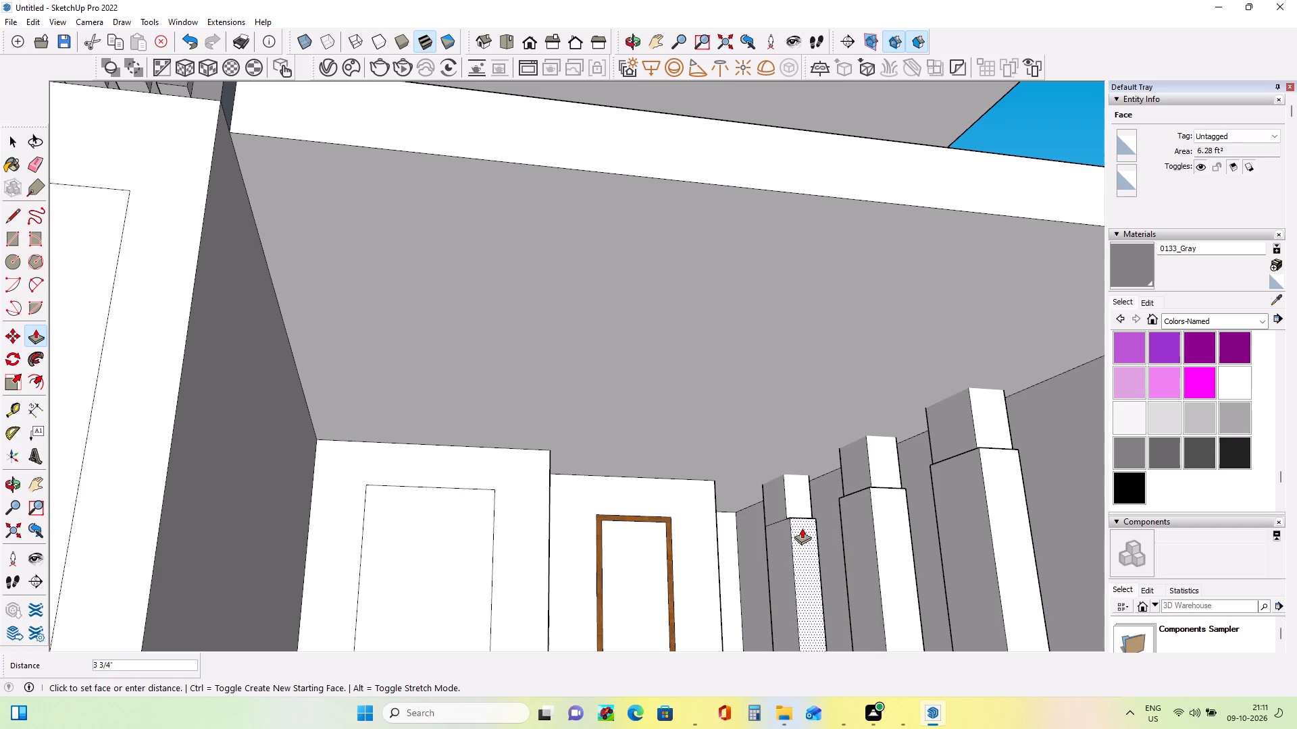
{"action": "left_click", "coordinate": [802, 528]}
{"action": "left_click", "coordinate": [789, 531]}
{"action": "left_click", "coordinate": [782, 531]}
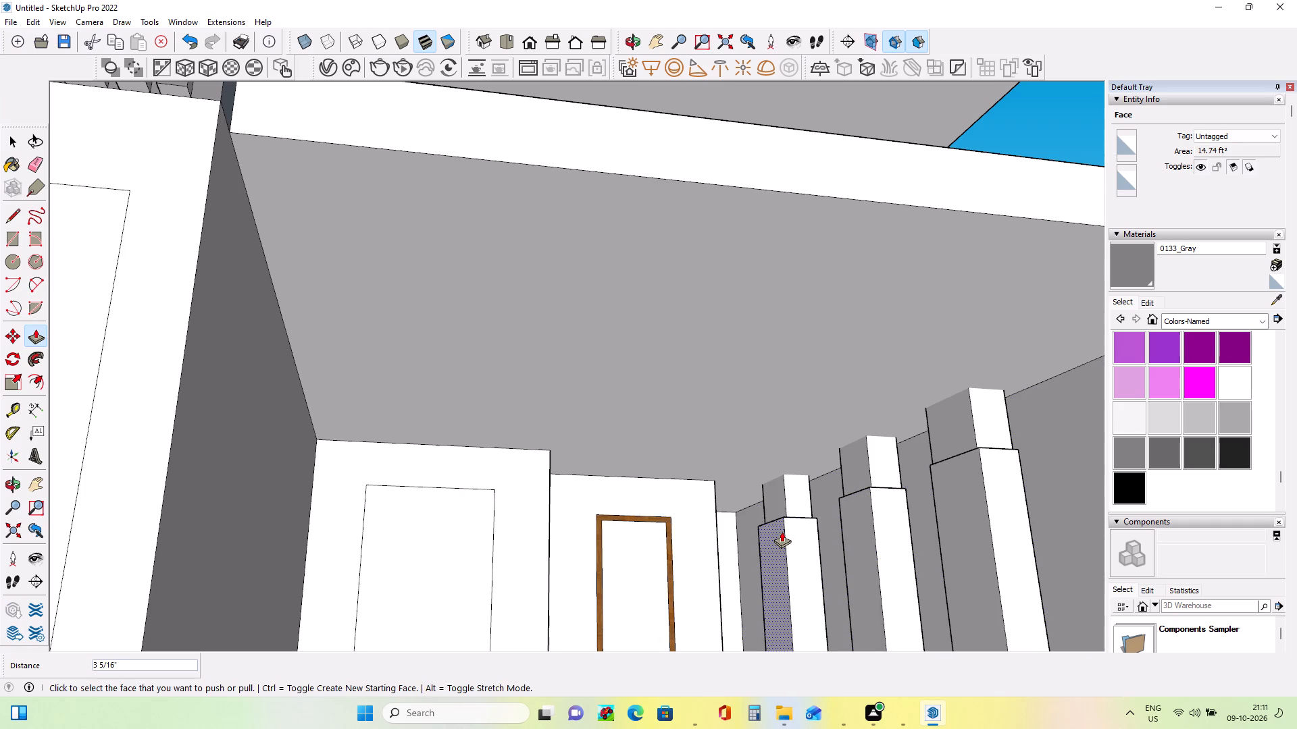
Compare the modelled porch columns with the ground-floor columns in the reference image.
{"action": "middle_click_drag", "start_coordinate": [790, 493], "coordinate": [765, 491]}
{"action": "scroll", "coordinate": [748, 478], "scroll_direction": "down", "scroll_amount": 6}
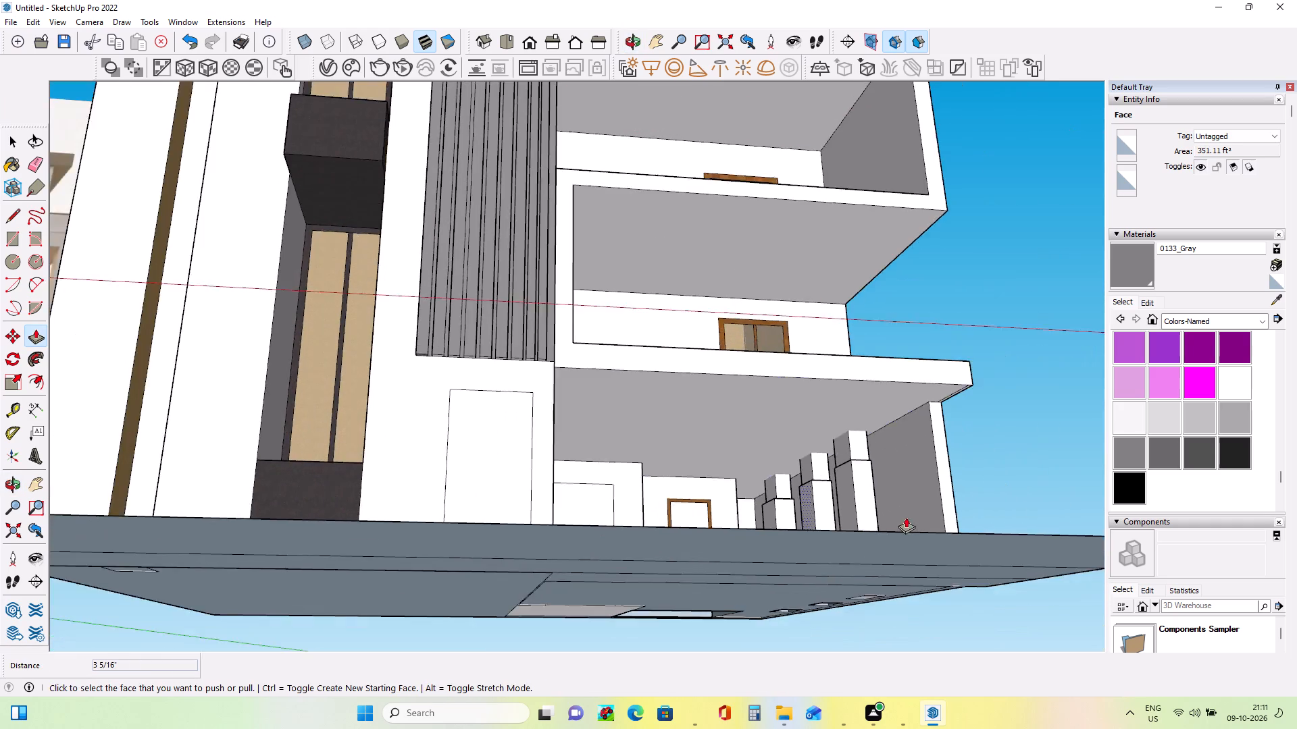
{"action": "middle_click_drag", "start_coordinate": [913, 517], "coordinate": [877, 396]}
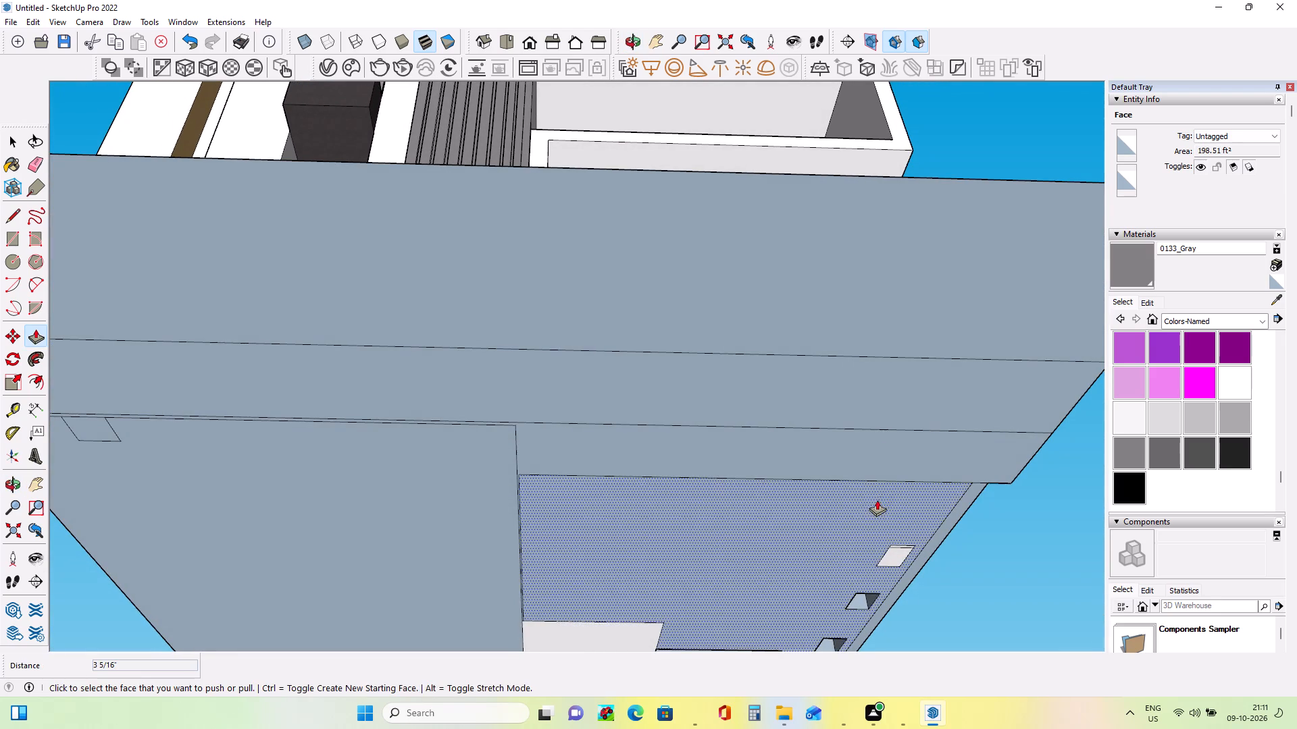
{"action": "middle_click_drag", "start_coordinate": [883, 400], "coordinate": [884, 619]}
{"action": "middle_click_drag", "start_coordinate": [862, 518], "coordinate": [863, 530]}
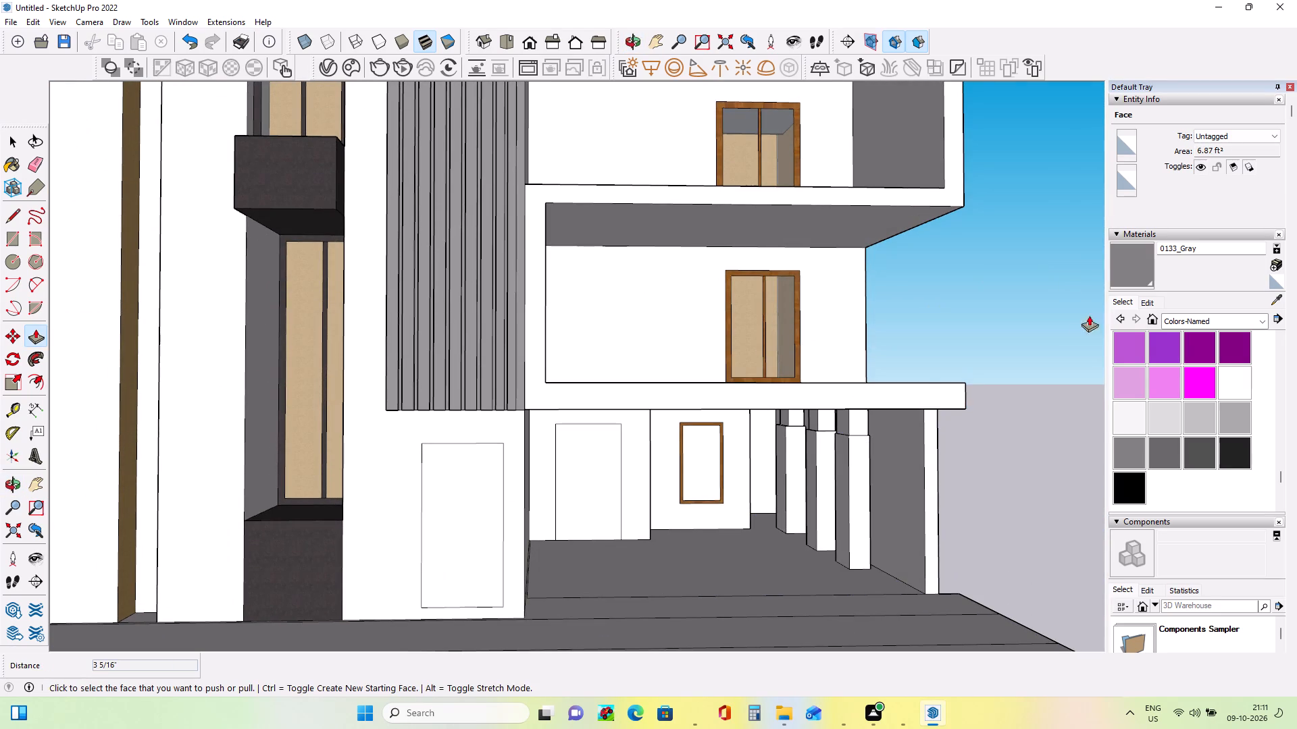
{"action": "scroll", "coordinate": [188, 421], "scroll_direction": "down", "scroll_amount": 4}
{"action": "scroll", "coordinate": [332, 418], "scroll_direction": "down", "scroll_amount": 5}
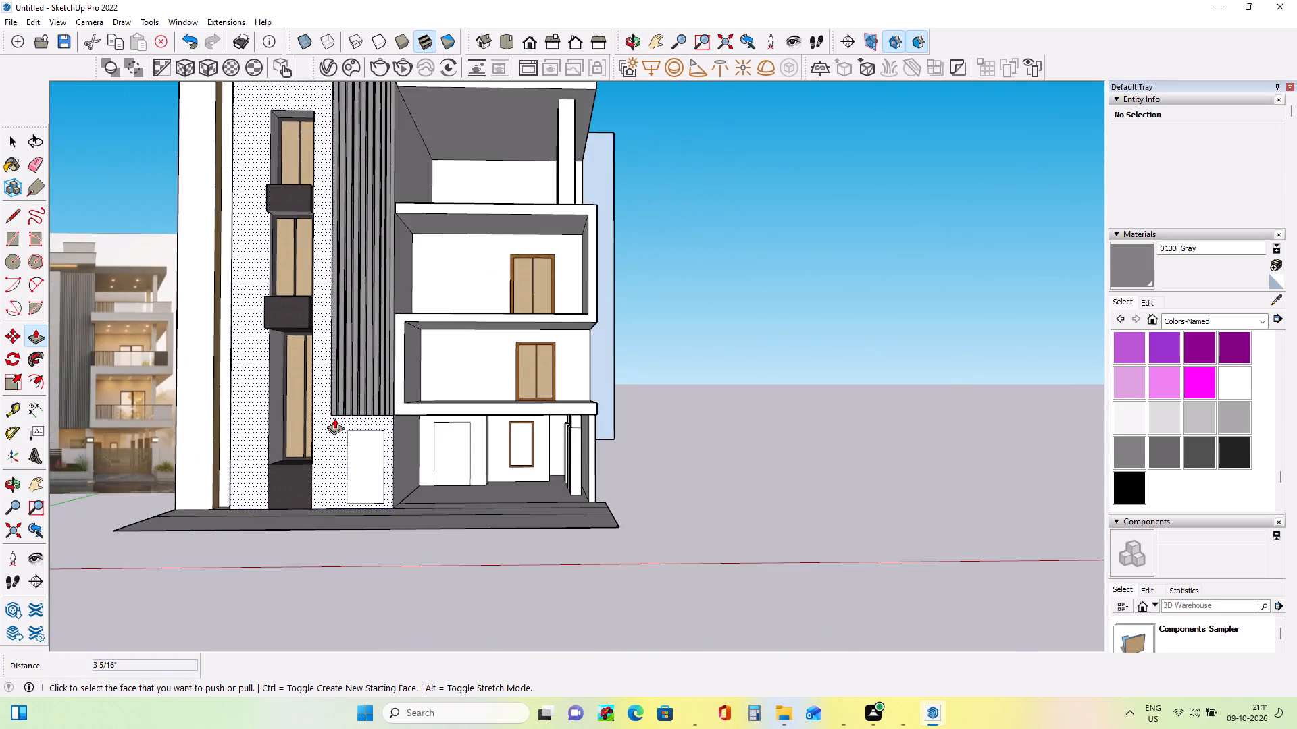
{"action": "scroll", "coordinate": [334, 418], "scroll_direction": "down", "scroll_amount": 3}
{"action": "scroll", "coordinate": [153, 447], "scroll_direction": "up", "scroll_amount": 20}
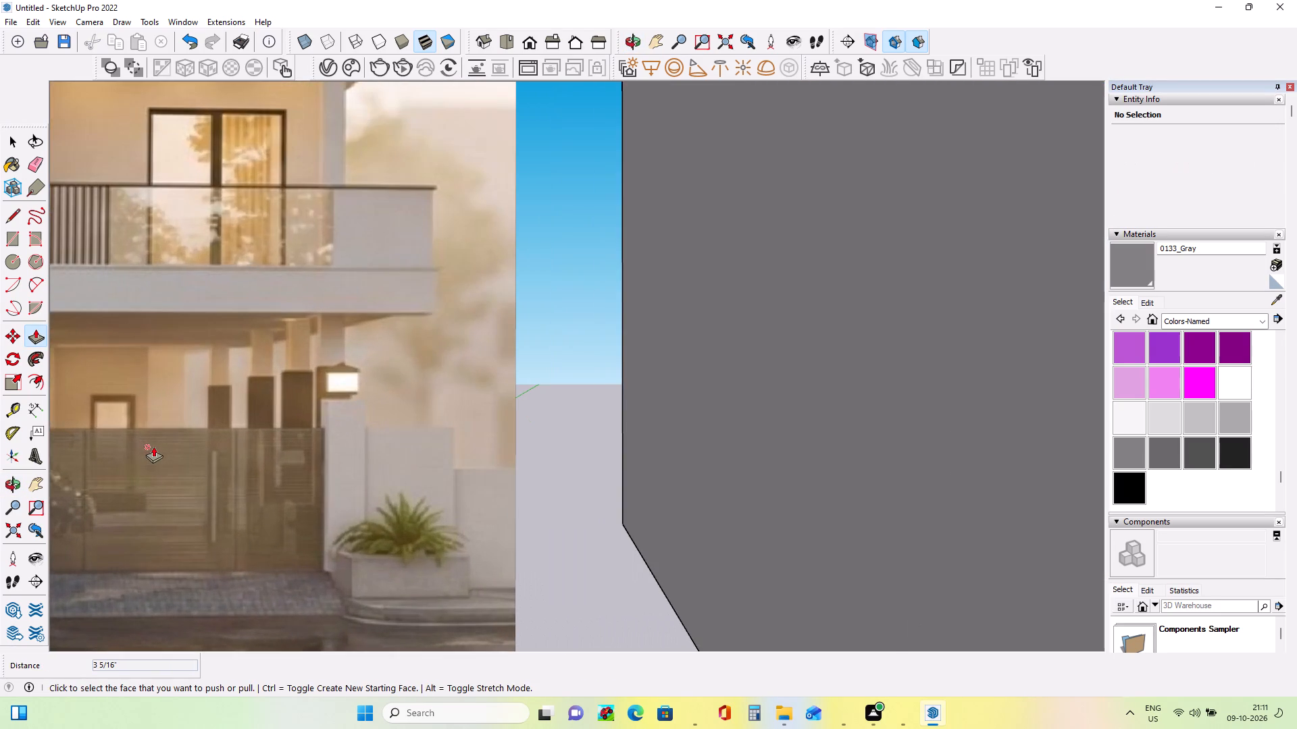
{"action": "scroll", "coordinate": [153, 446], "scroll_direction": "down", "scroll_amount": 18}
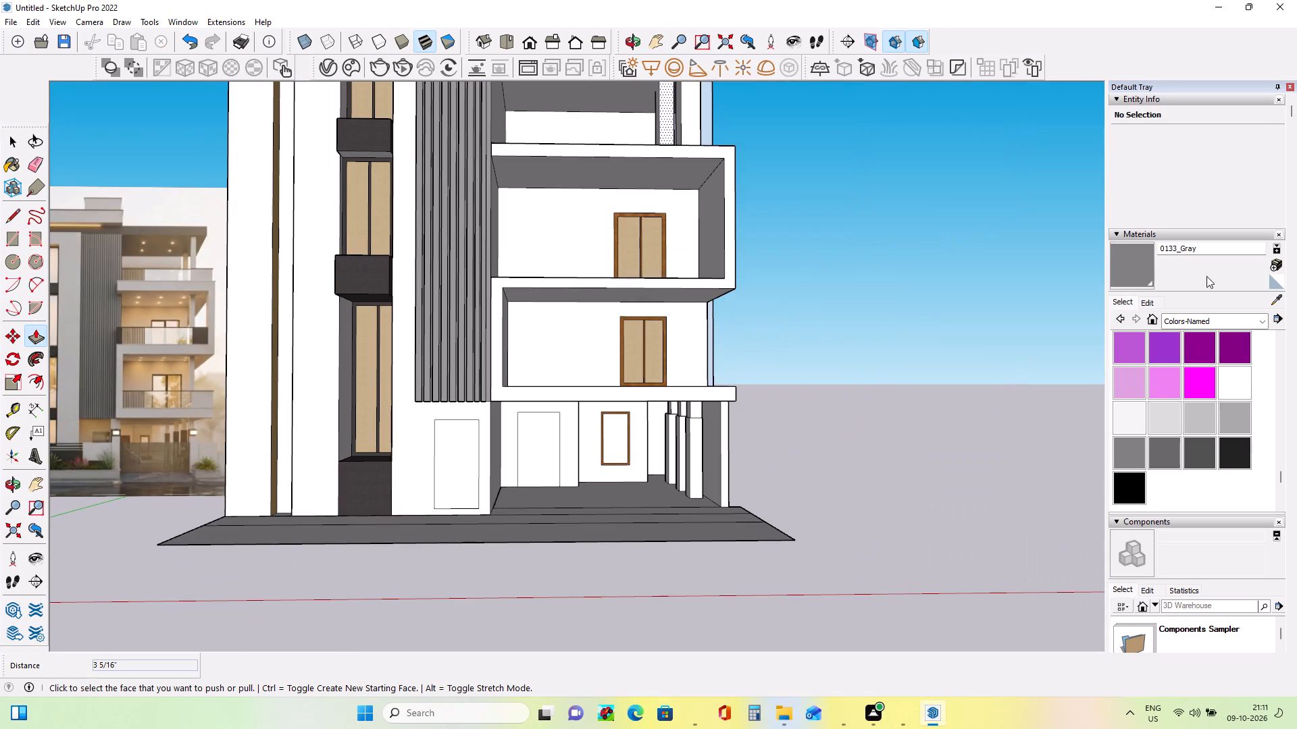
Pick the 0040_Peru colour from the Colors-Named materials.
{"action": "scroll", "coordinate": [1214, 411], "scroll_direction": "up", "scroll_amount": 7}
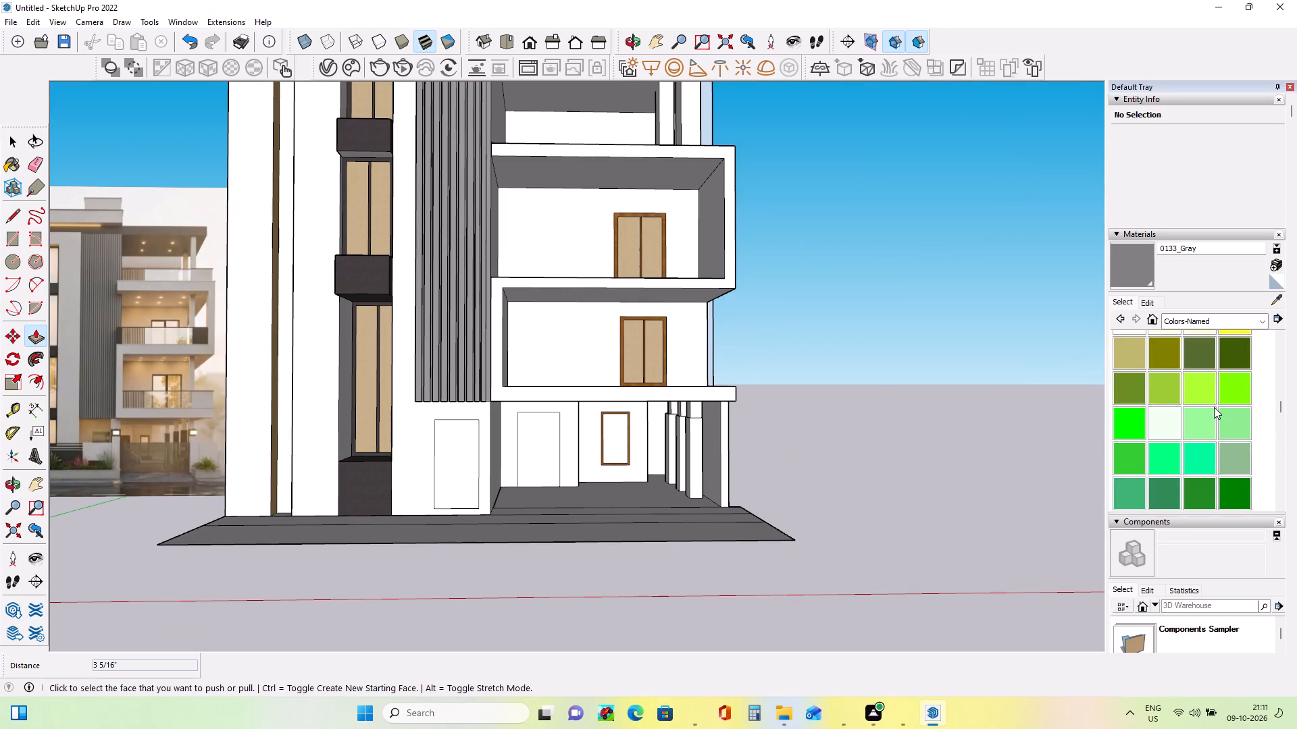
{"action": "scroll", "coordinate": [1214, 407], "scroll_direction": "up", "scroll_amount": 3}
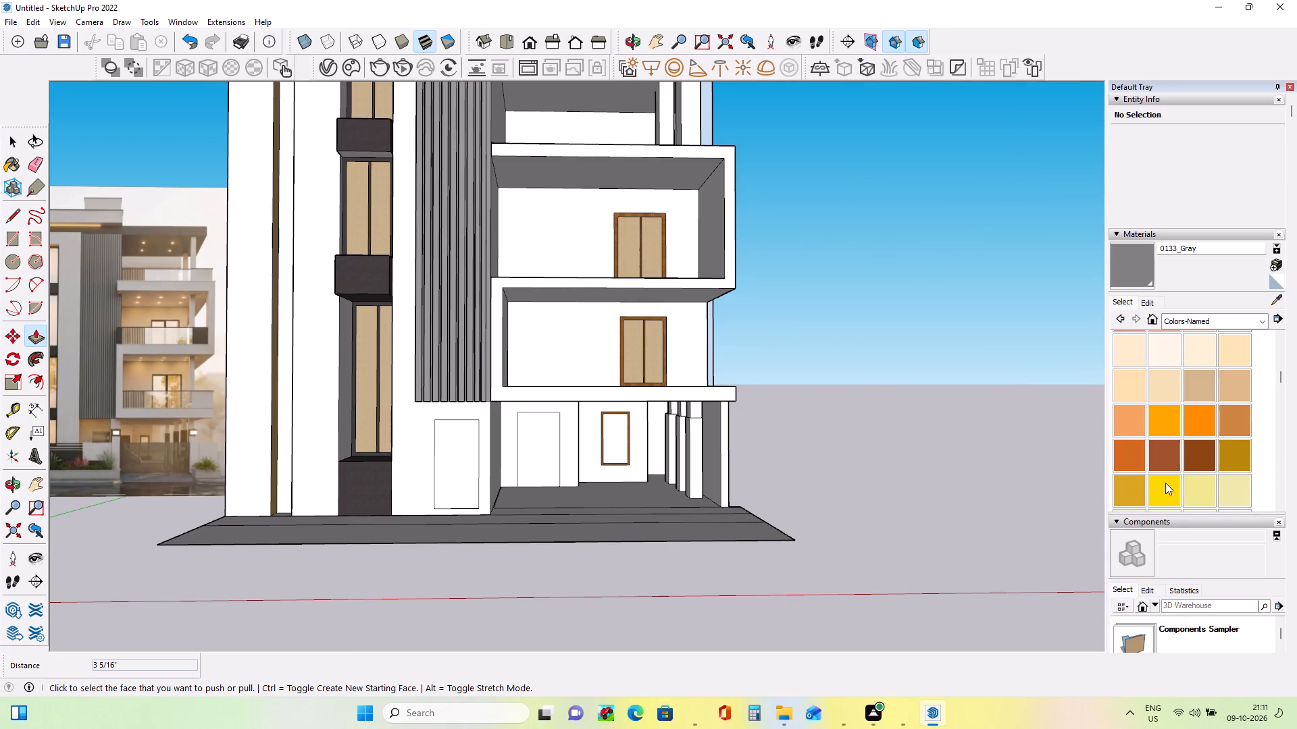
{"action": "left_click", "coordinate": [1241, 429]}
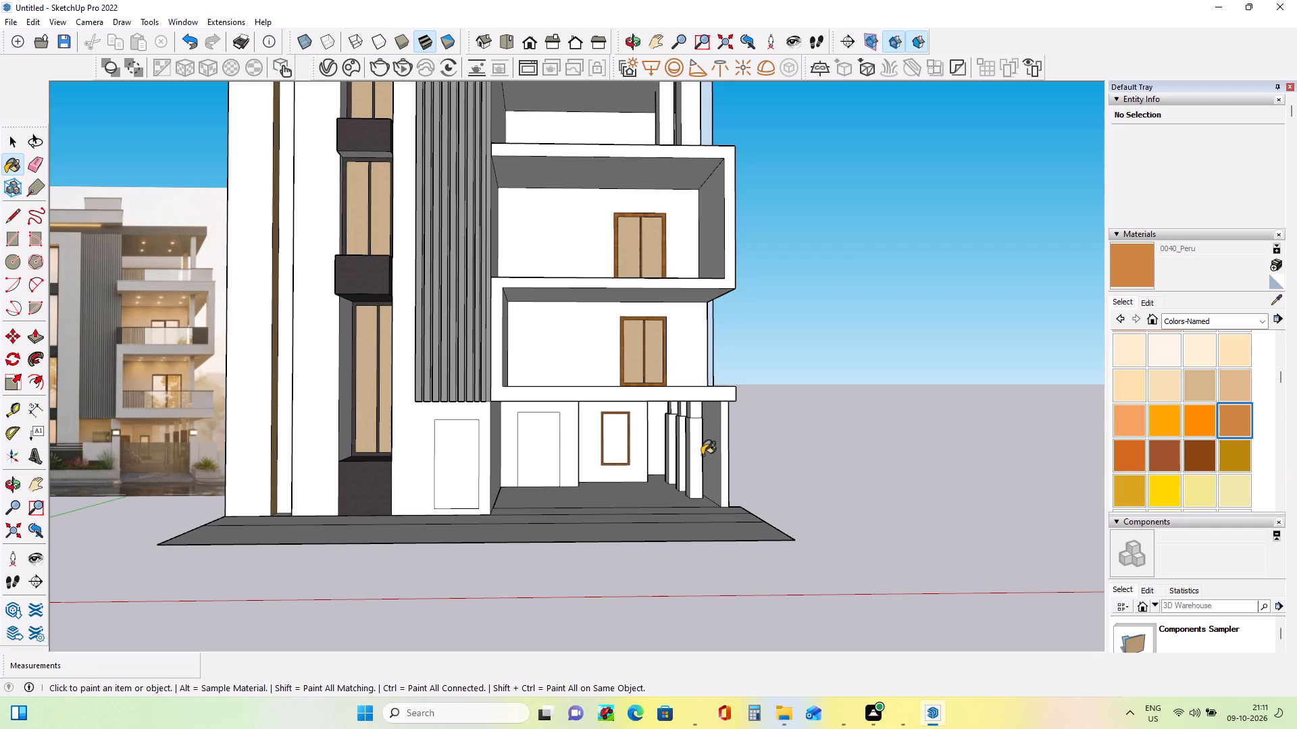
Paint the lower sections of the front and second porch columns with the Wood Veneer 02 material.
{"action": "left_click", "coordinate": [1243, 323]}
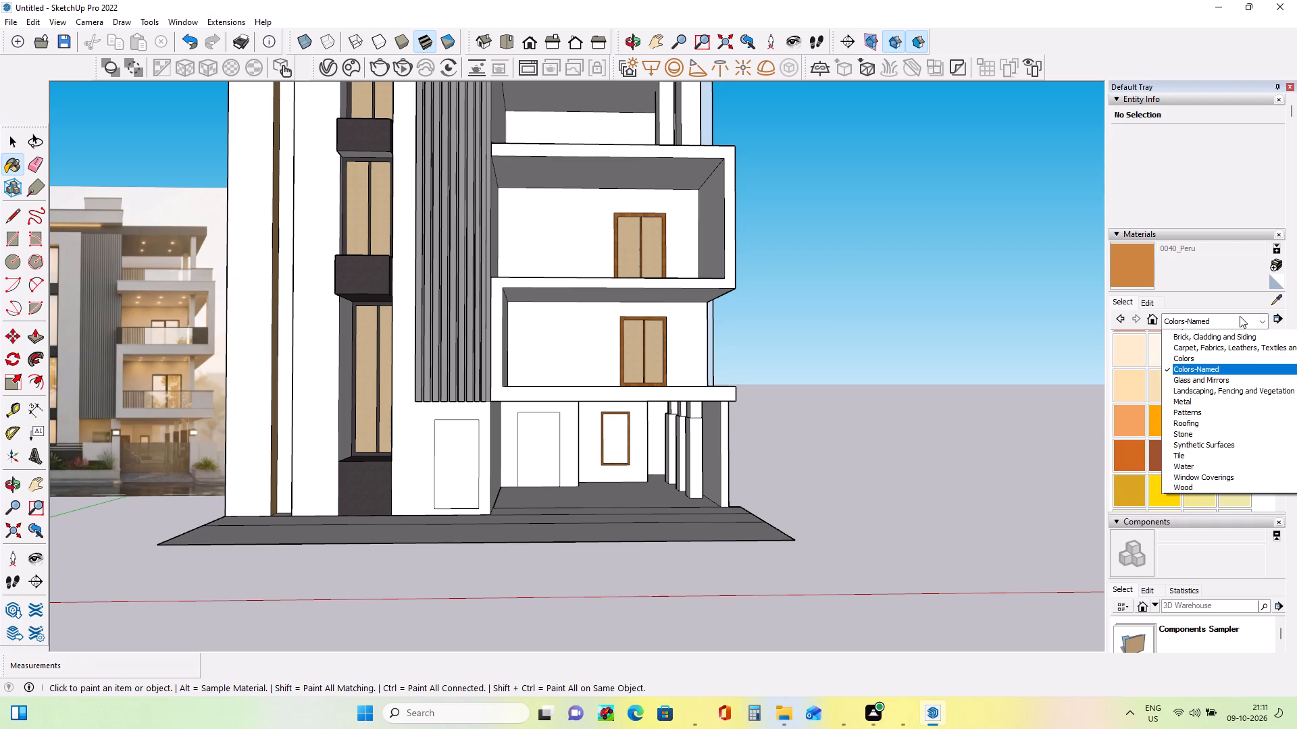
{"action": "left_click", "coordinate": [1237, 492]}
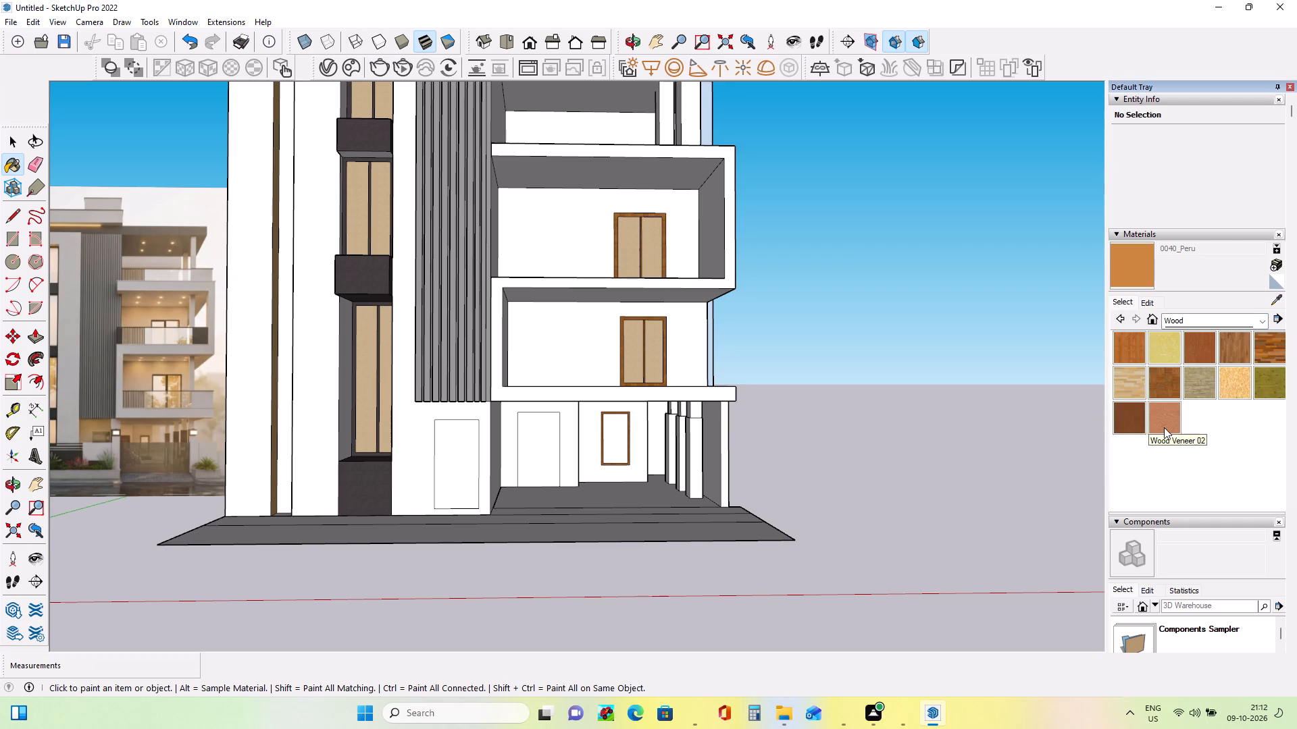
{"action": "left_click", "coordinate": [1164, 427]}
{"action": "scroll", "coordinate": [673, 456], "scroll_direction": "up", "scroll_amount": 7}
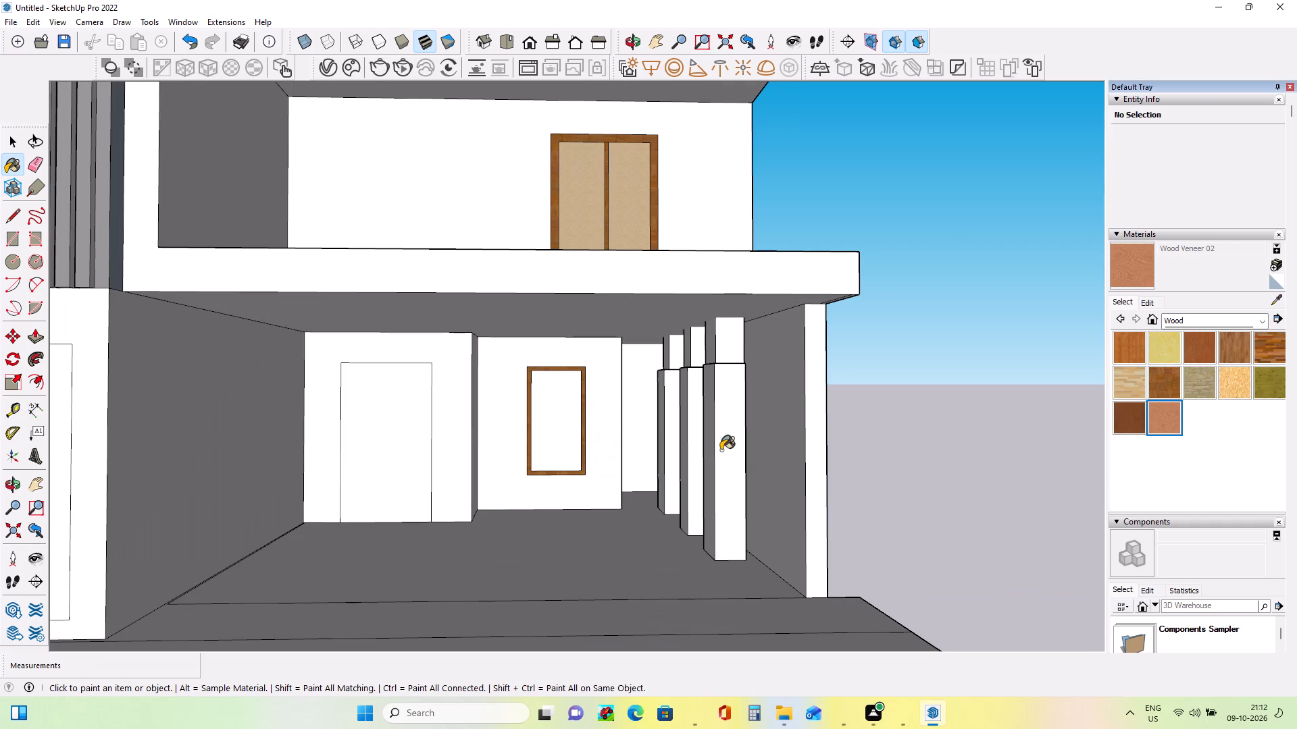
{"action": "left_click", "coordinate": [721, 450]}
{"action": "left_click", "coordinate": [709, 449]}
{"action": "left_click", "coordinate": [703, 437]}
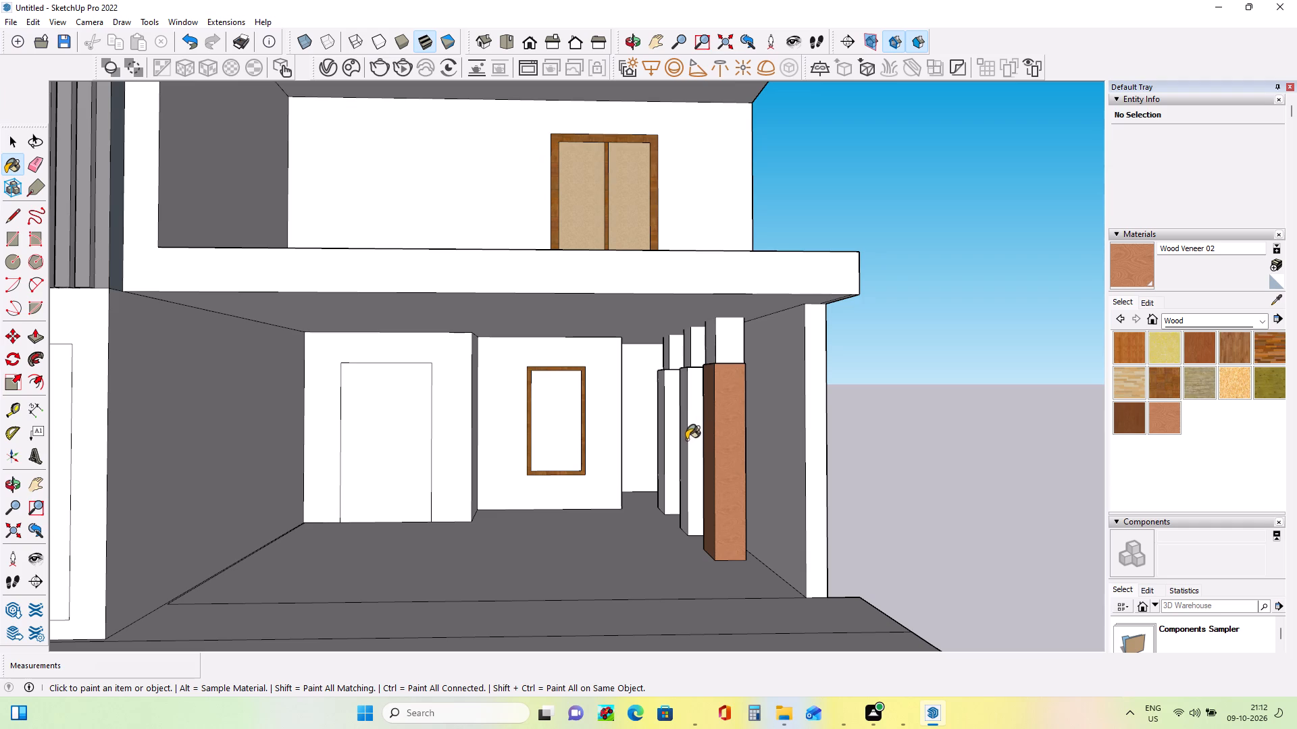
{"action": "left_click", "coordinate": [690, 439]}
{"action": "left_click", "coordinate": [680, 439]}
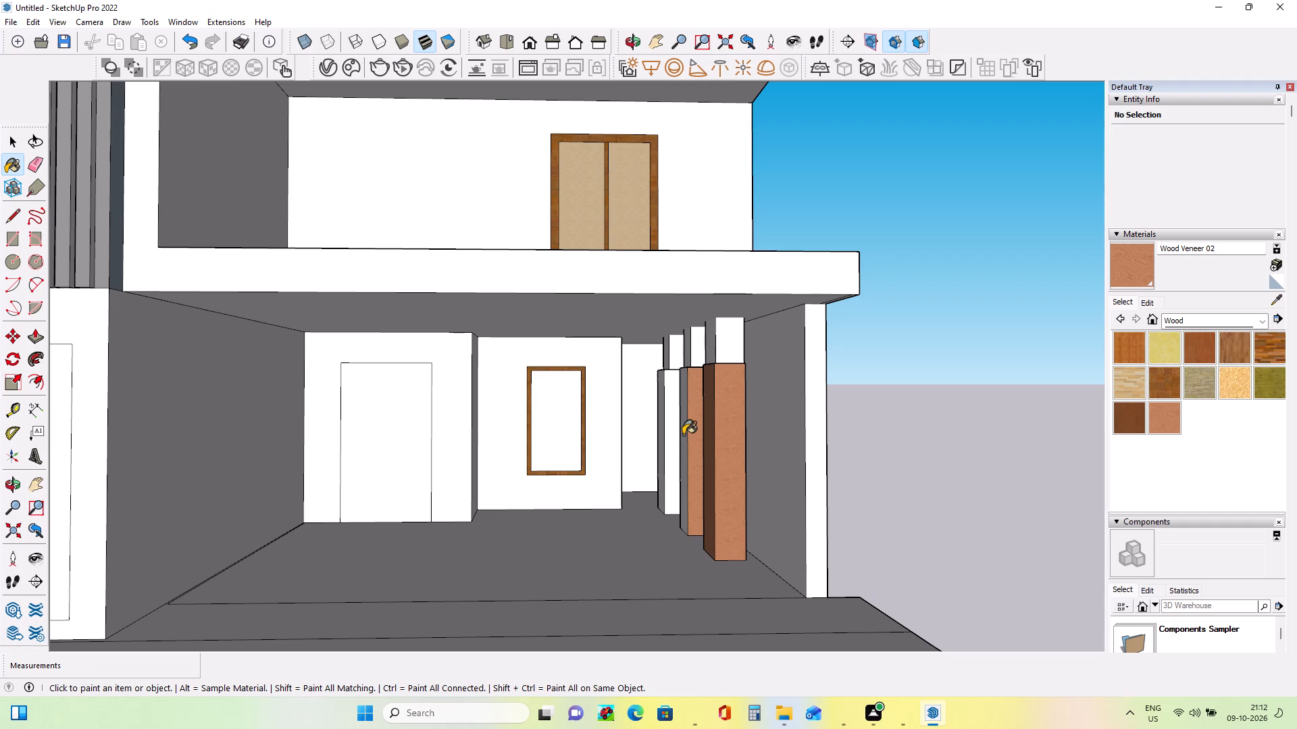
Paint the remaining unpainted lower-section faces of the second and third porch columns with Wood Veneer 02.
{"action": "left_click", "coordinate": [683, 435]}
{"action": "left_click", "coordinate": [665, 424]}
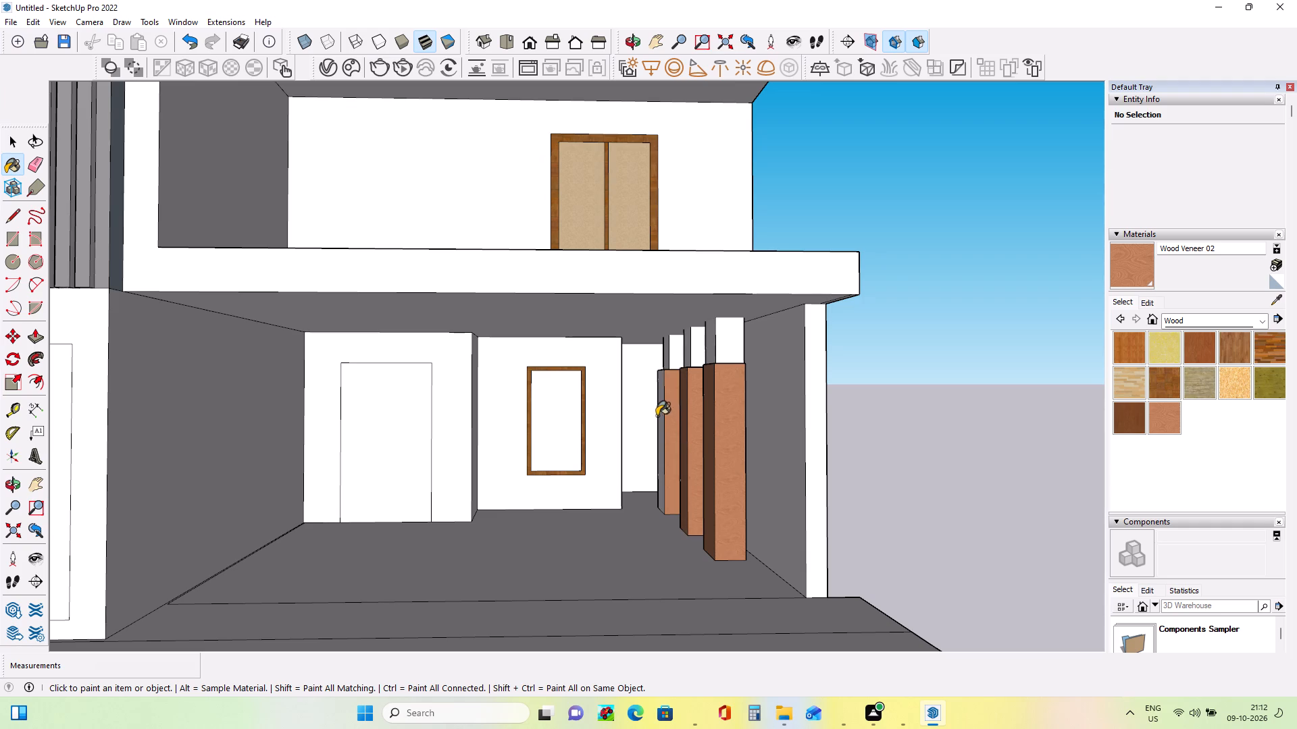
{"action": "left_click", "coordinate": [657, 416]}
{"action": "key", "text": "ctrl+z"}
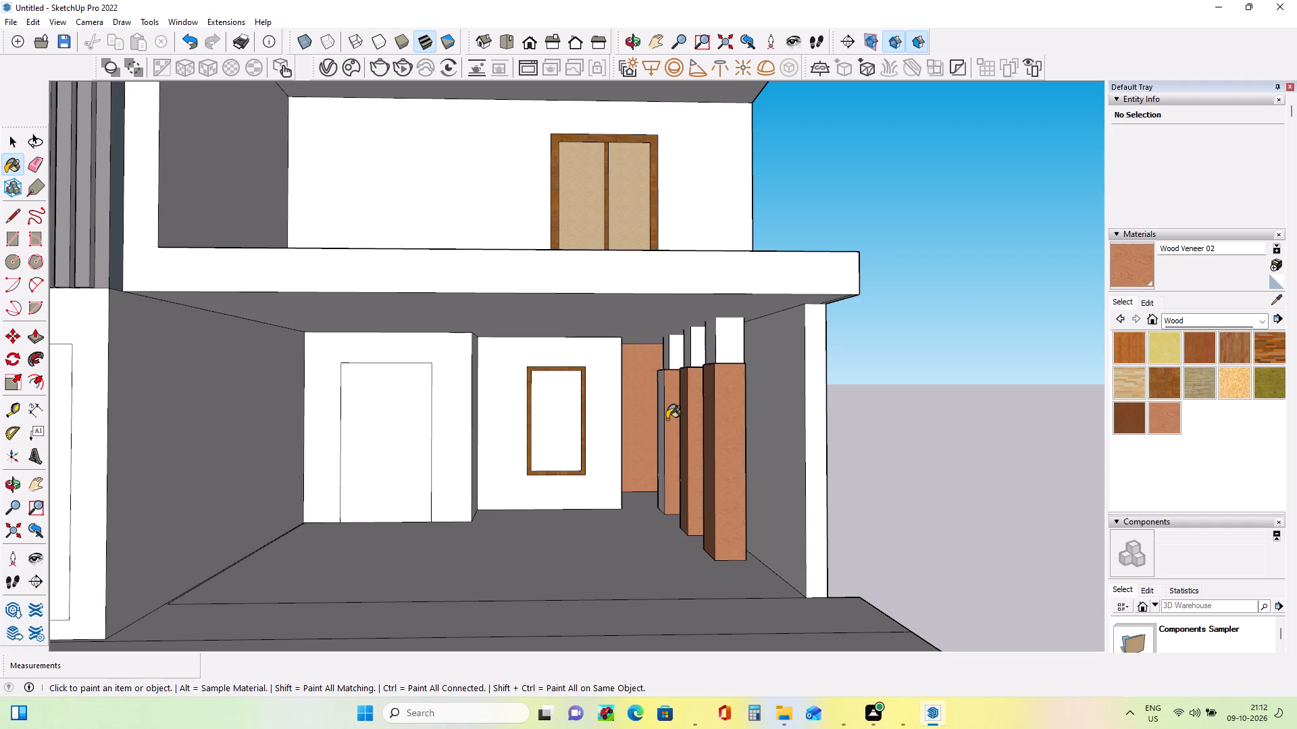
{"action": "left_click", "coordinate": [661, 408]}
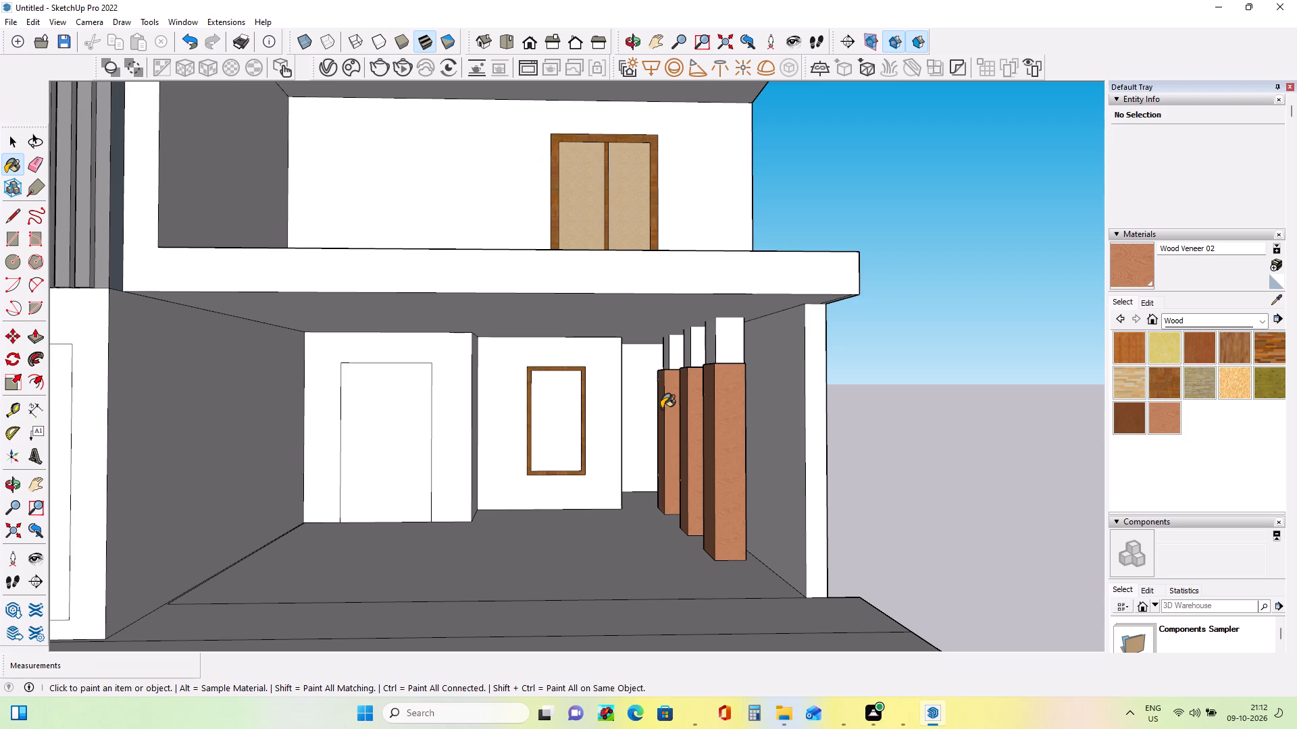
Draw a vertical mullion rectangle, about 1 7/16" wide and 4' 8 7/16" high, from the midpoint inside the ground-floor porch window frame.
{"action": "middle_click_drag", "start_coordinate": [710, 433], "coordinate": [707, 450]}
{"action": "scroll", "coordinate": [704, 450], "scroll_direction": "down", "scroll_amount": 1}
{"action": "scroll", "coordinate": [600, 475], "scroll_direction": "up", "scroll_amount": 1}
{"action": "middle_click_drag", "start_coordinate": [588, 472], "coordinate": [567, 463]}
{"action": "scroll", "coordinate": [579, 418], "scroll_direction": "up", "scroll_amount": 6}
{"action": "scroll", "coordinate": [589, 500], "scroll_direction": "down", "scroll_amount": 1}
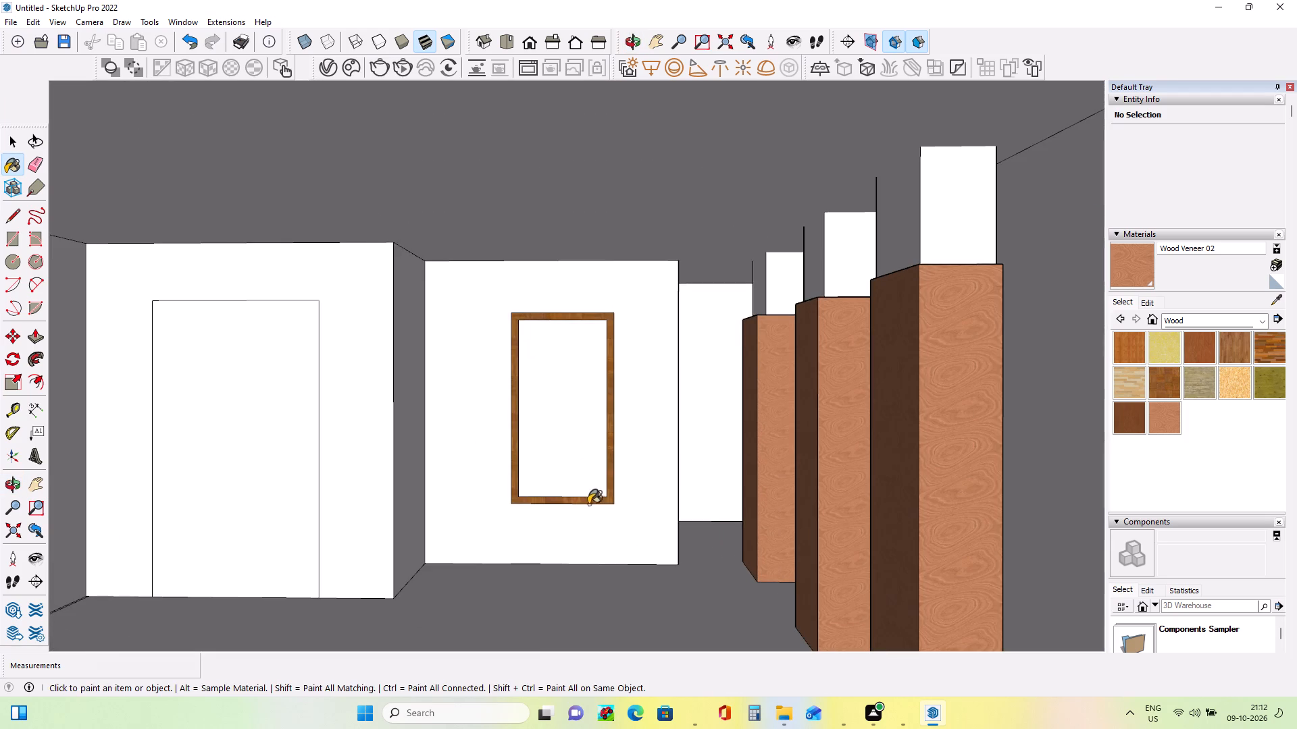
{"action": "scroll", "coordinate": [539, 502], "scroll_direction": "down", "scroll_amount": 6}
{"action": "middle_click_drag", "start_coordinate": [591, 518], "coordinate": [592, 518]}
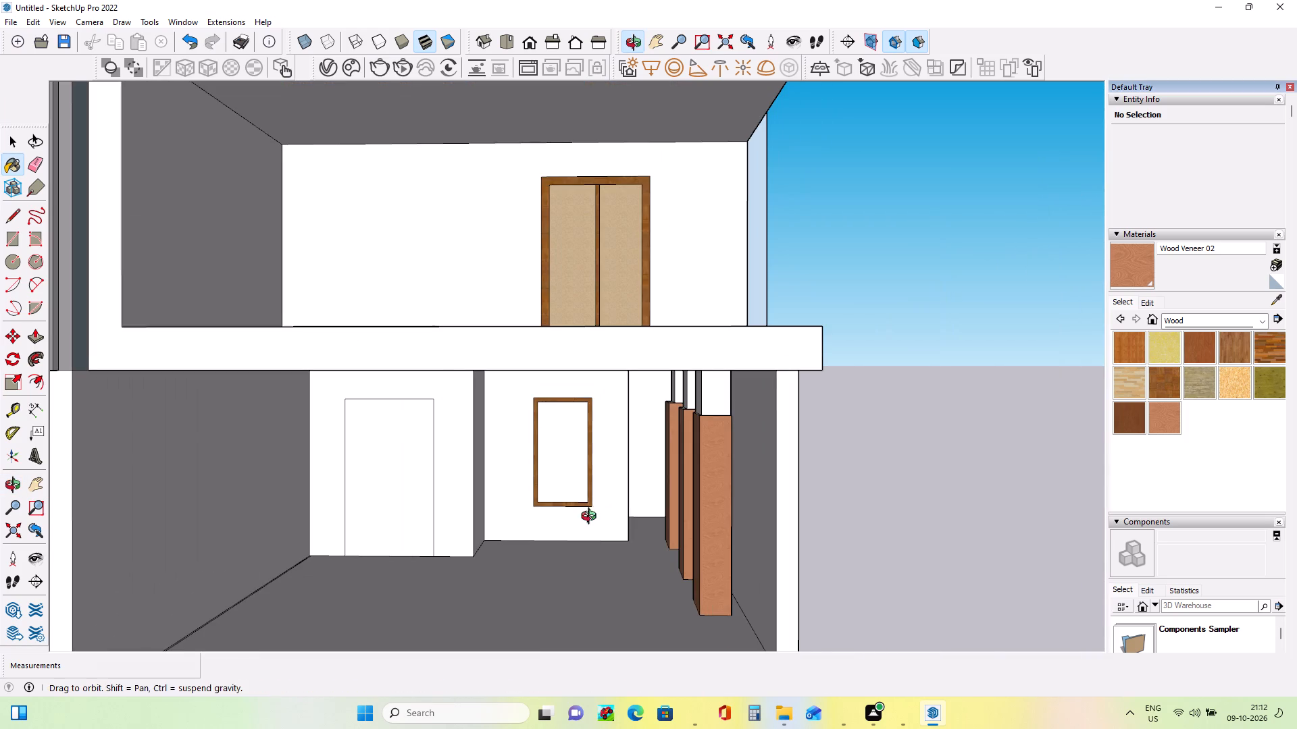
{"action": "middle_click_drag", "start_coordinate": [592, 518], "coordinate": [628, 553]}
{"action": "left_click", "coordinate": [9, 216]}
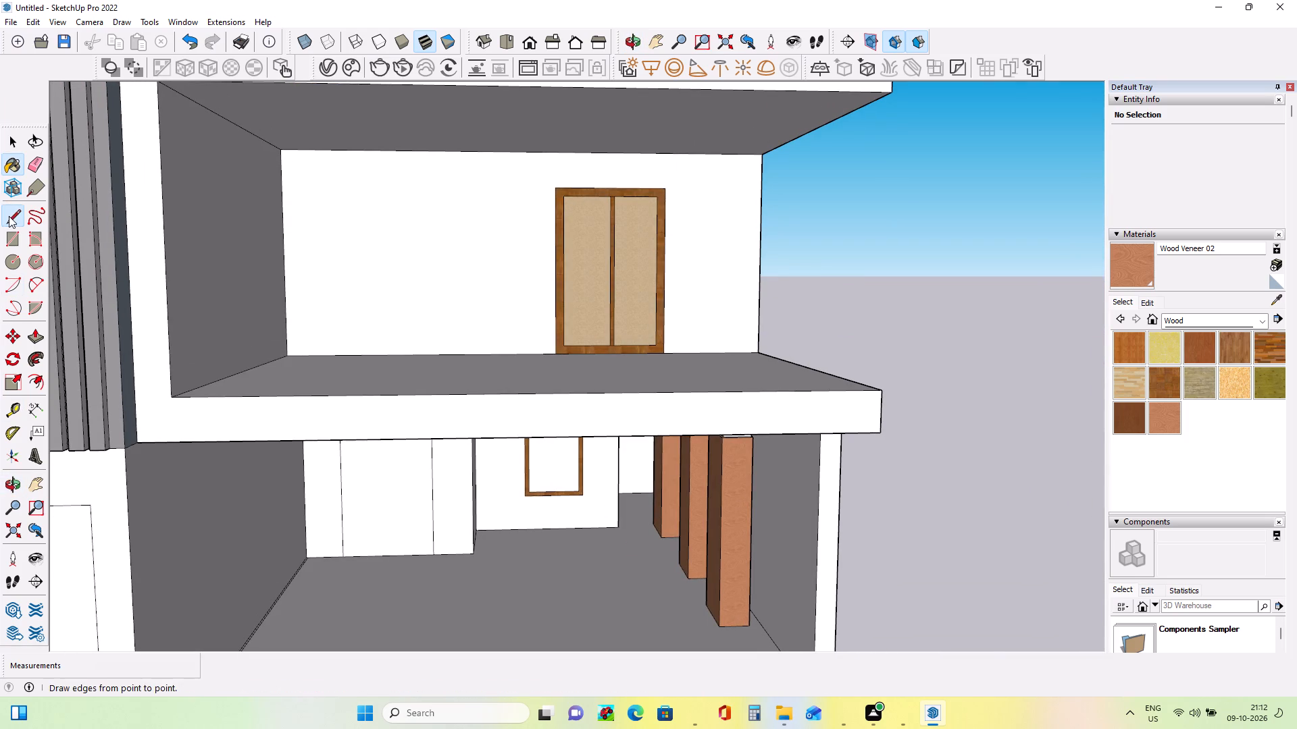
{"action": "left_click", "coordinate": [9, 246]}
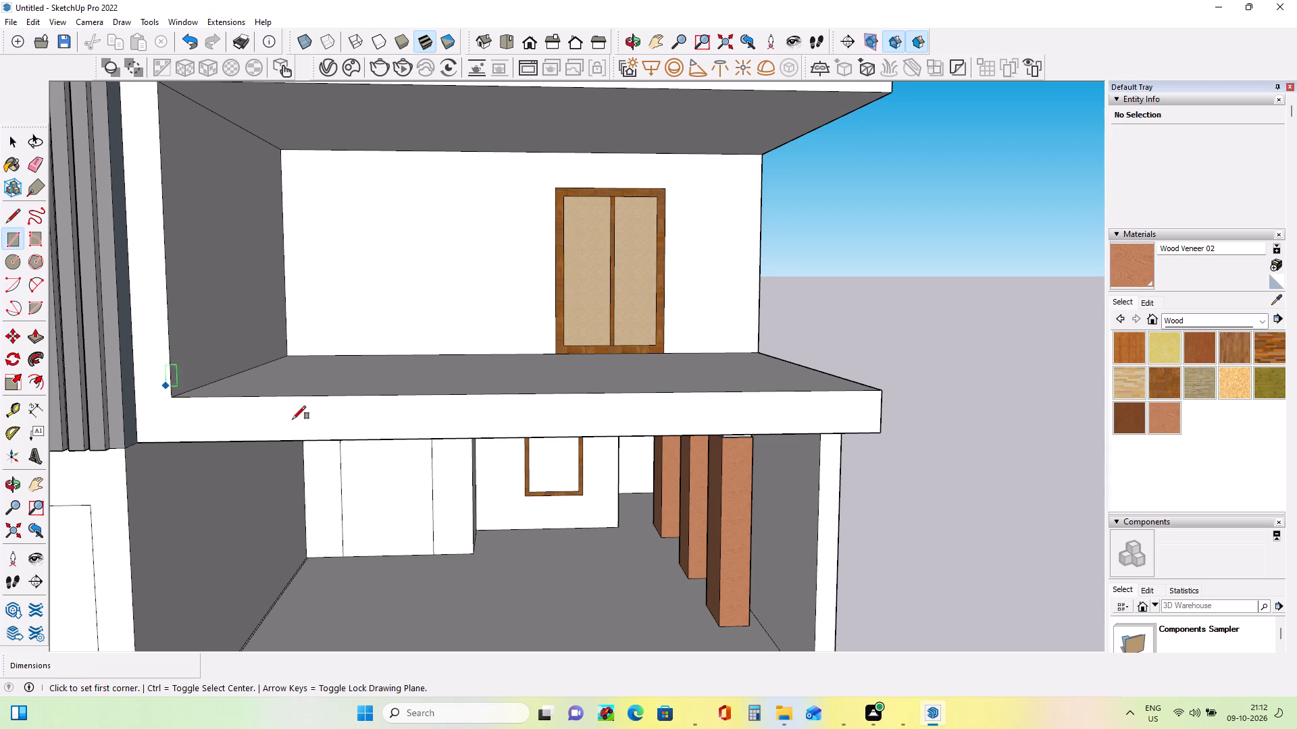
{"action": "scroll", "coordinate": [496, 530], "scroll_direction": "up", "scroll_amount": 2}
{"action": "middle_click_drag", "start_coordinate": [543, 538], "coordinate": [542, 479]}
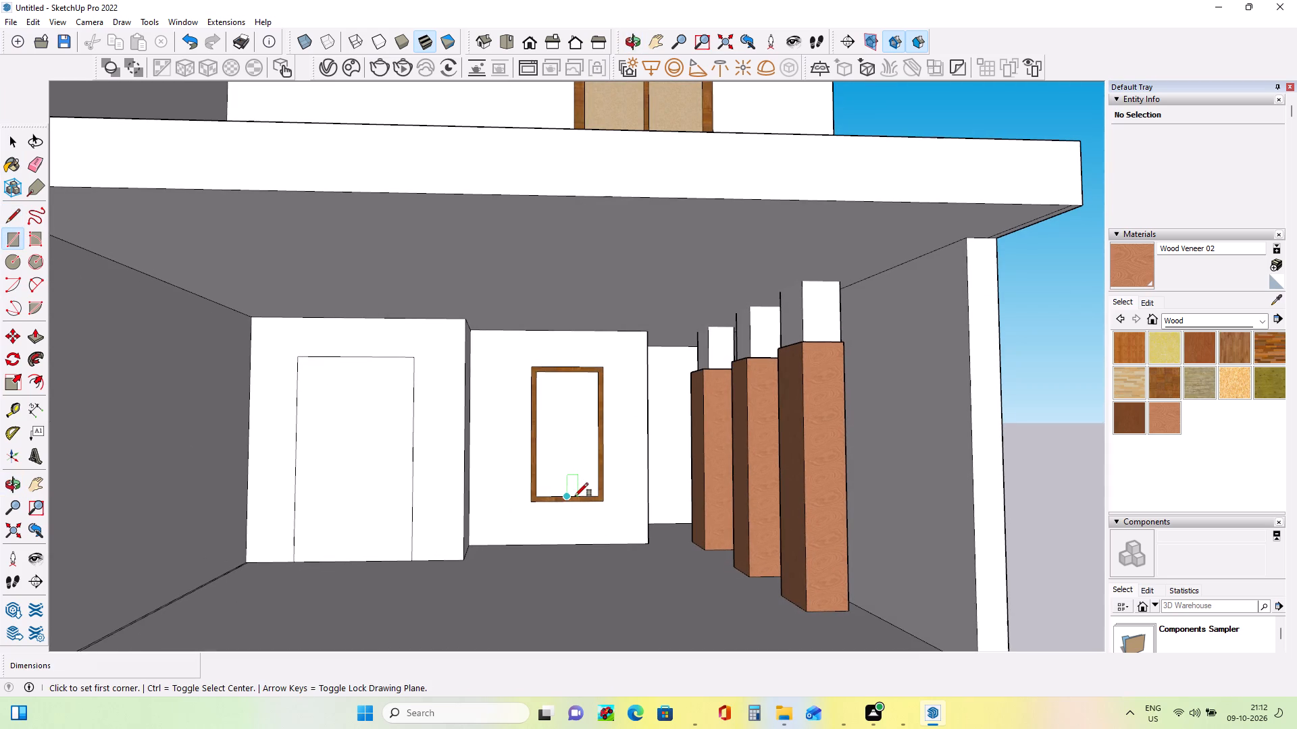
{"action": "left_click", "coordinate": [565, 495]}
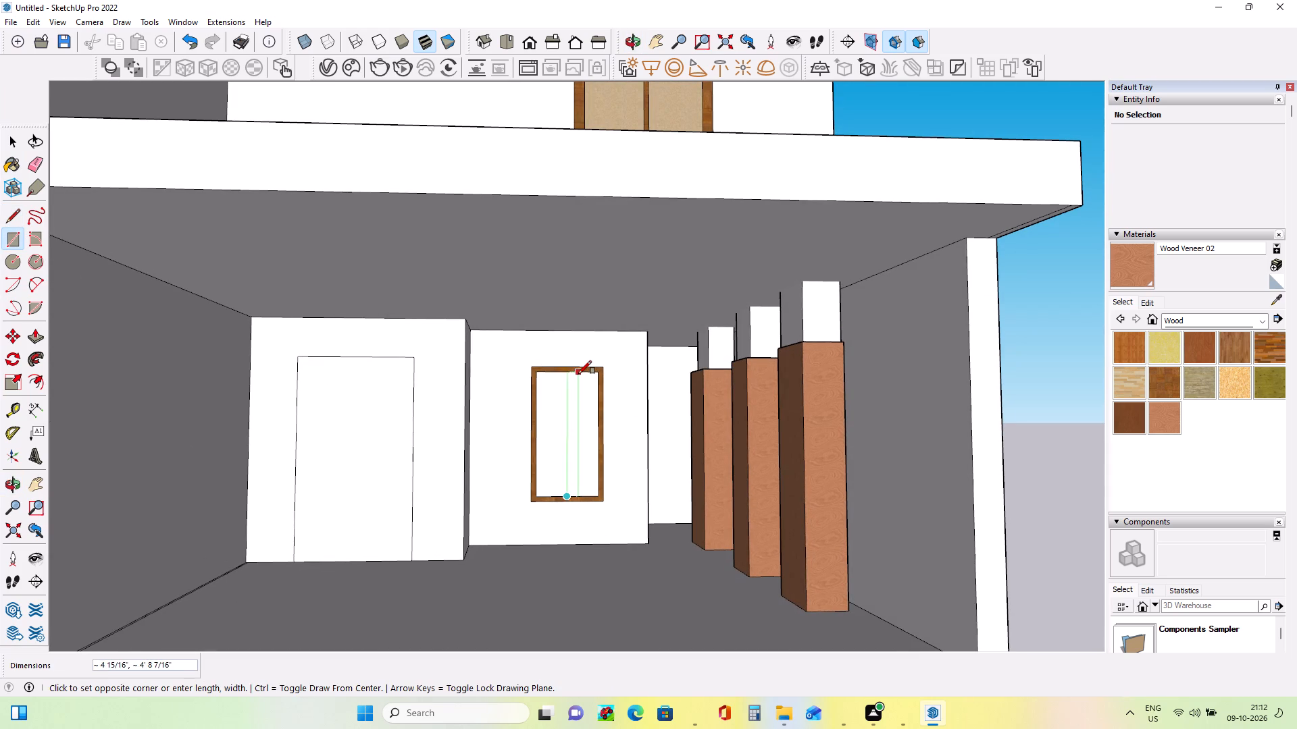
{"action": "scroll", "coordinate": [577, 373], "scroll_direction": "up", "scroll_amount": 5}
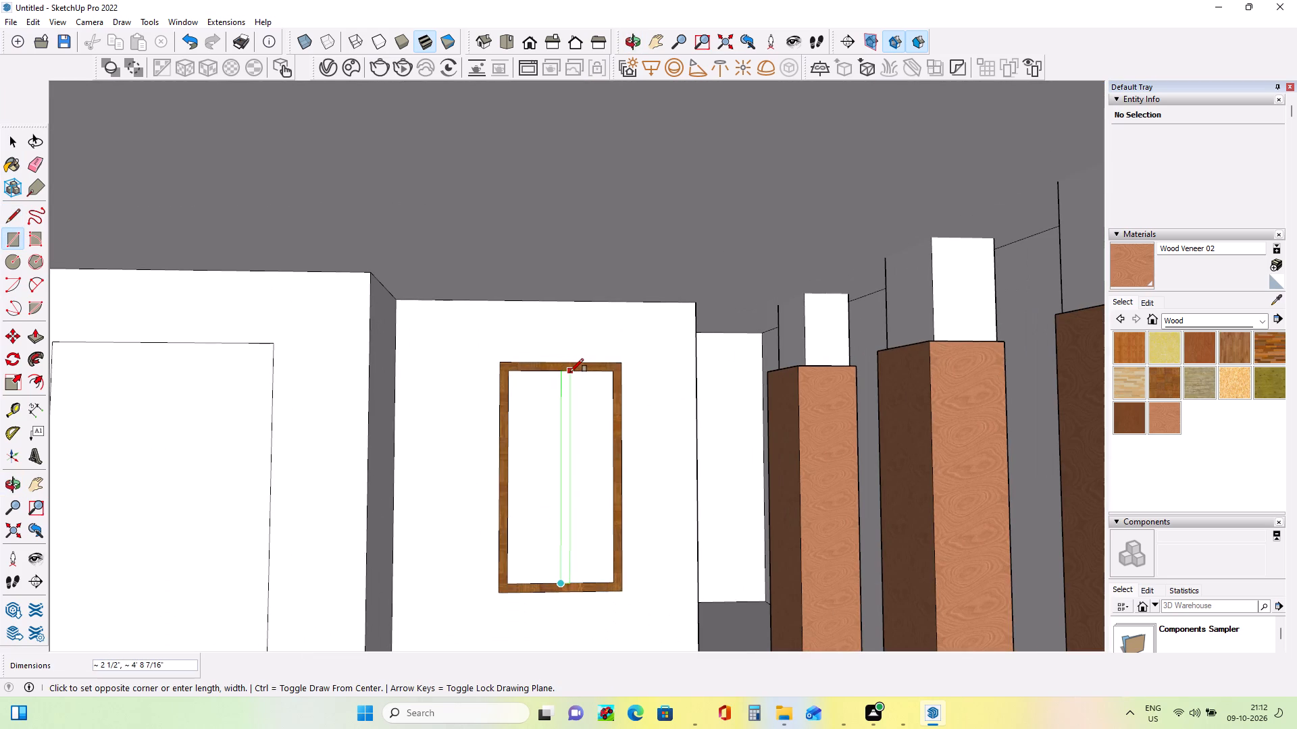
{"action": "scroll", "coordinate": [569, 371], "scroll_direction": "up", "scroll_amount": 3}
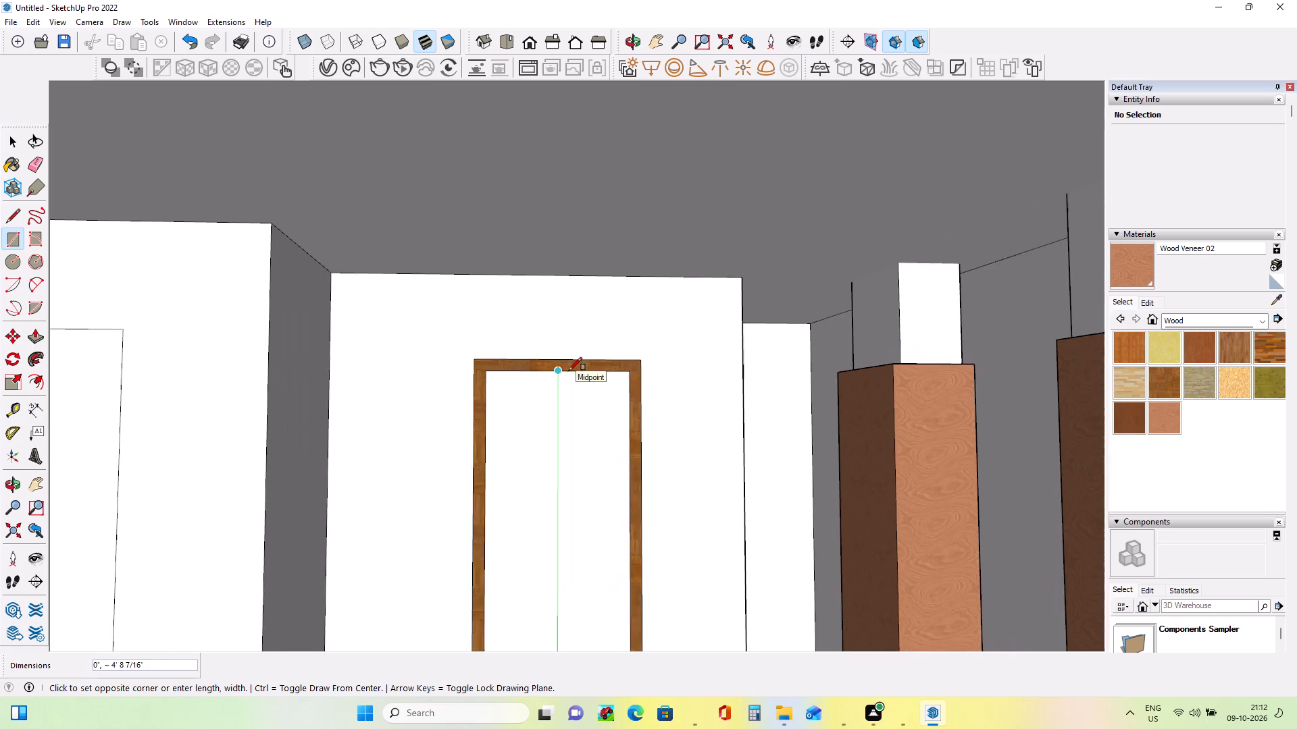
{"action": "scroll", "coordinate": [569, 371], "scroll_direction": "up", "scroll_amount": 4}
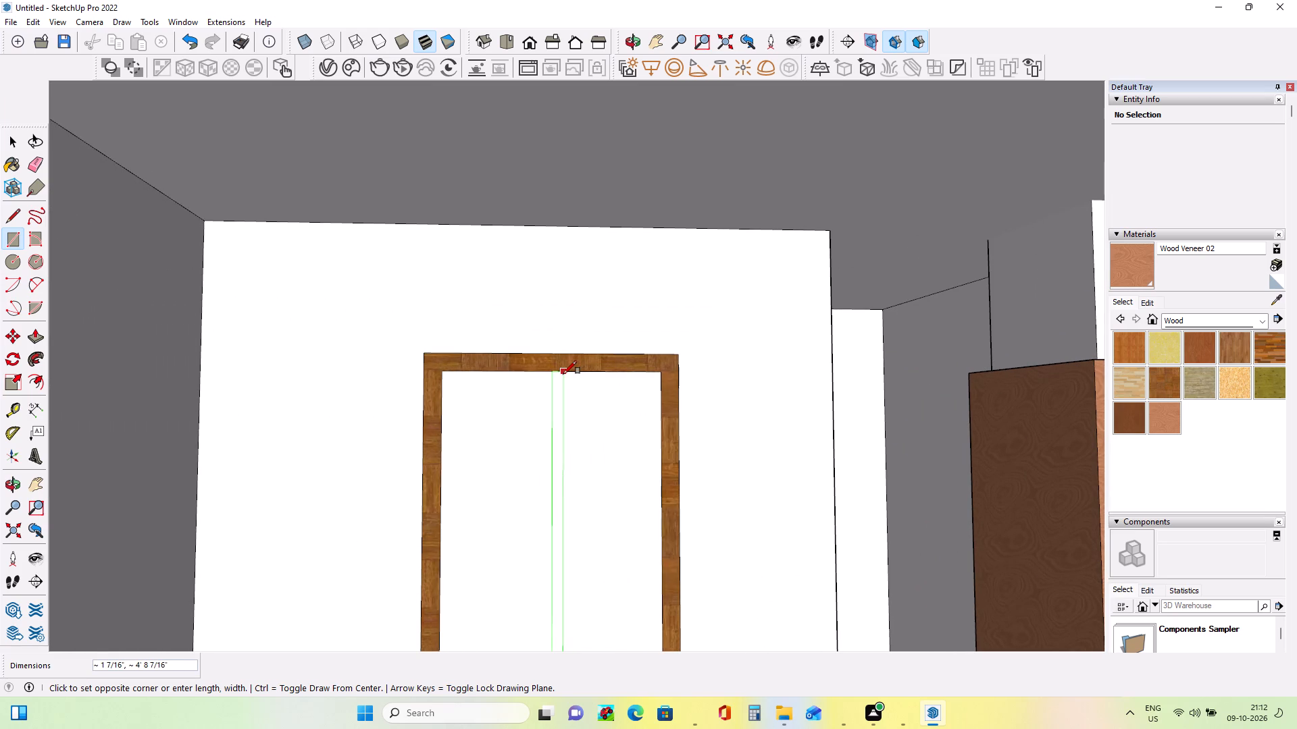
{"action": "left_click", "coordinate": [563, 374]}
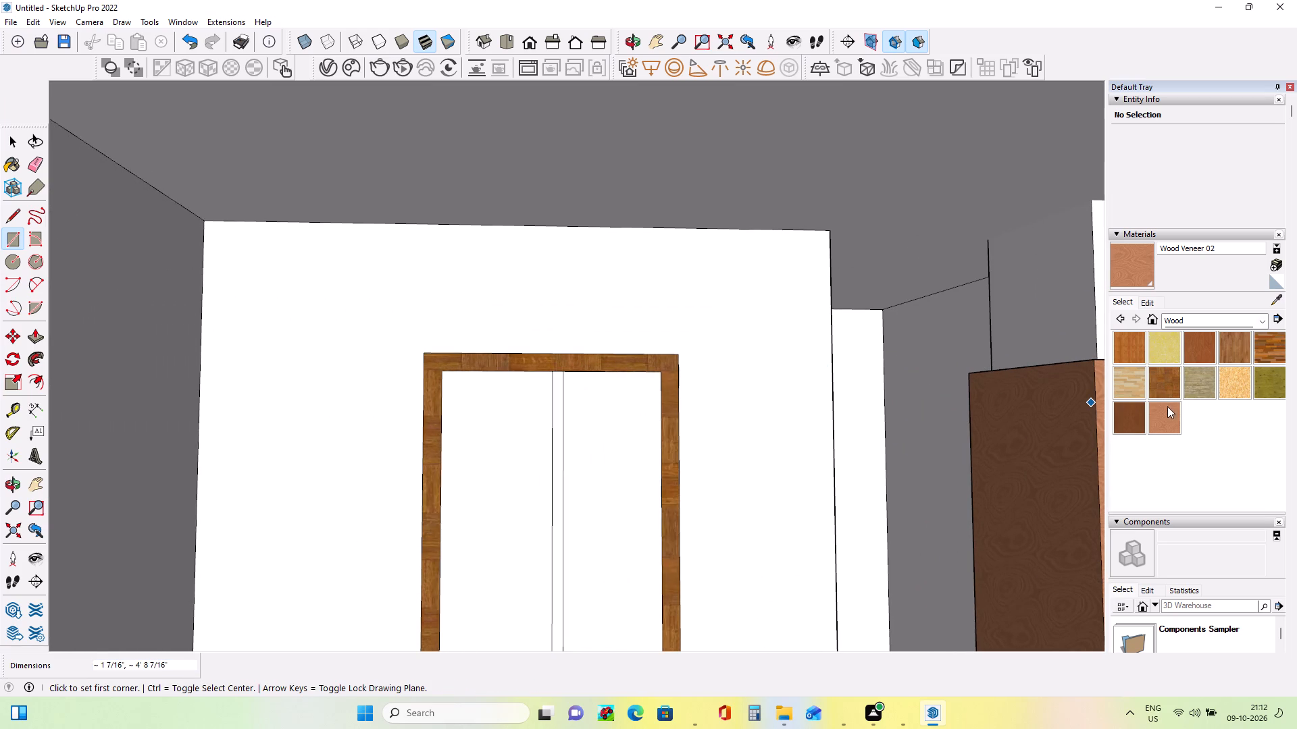
Paint the porch window's mullion with the Wood Floor Parquet material.
{"action": "left_click", "coordinate": [1171, 381]}
{"action": "left_click", "coordinate": [555, 398]}
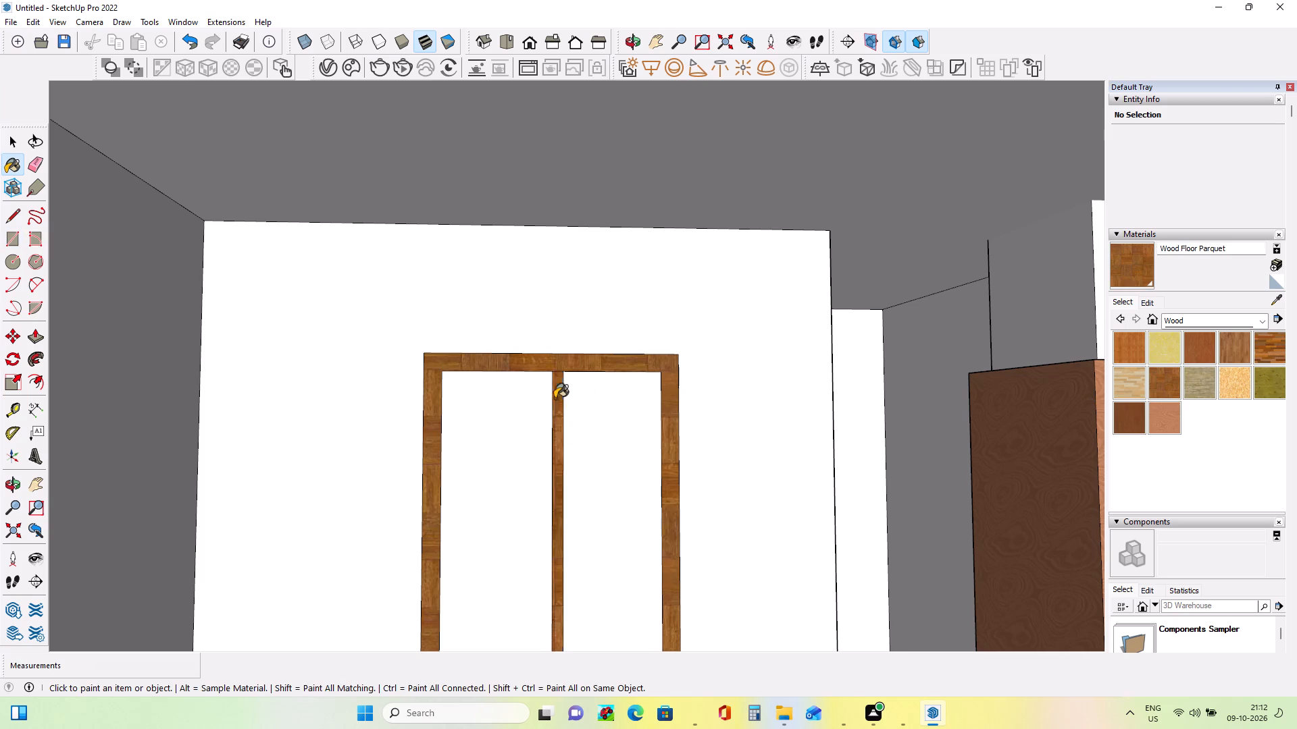
Paint both panes of the ground-floor porch window with Translucent Glass Gray from the Glass and Mirrors materials.
{"action": "scroll", "coordinate": [630, 398], "scroll_direction": "down", "scroll_amount": 3}
{"action": "scroll", "coordinate": [630, 397], "scroll_direction": "up", "scroll_amount": 1}
{"action": "scroll", "coordinate": [630, 397], "scroll_direction": "down", "scroll_amount": 17}
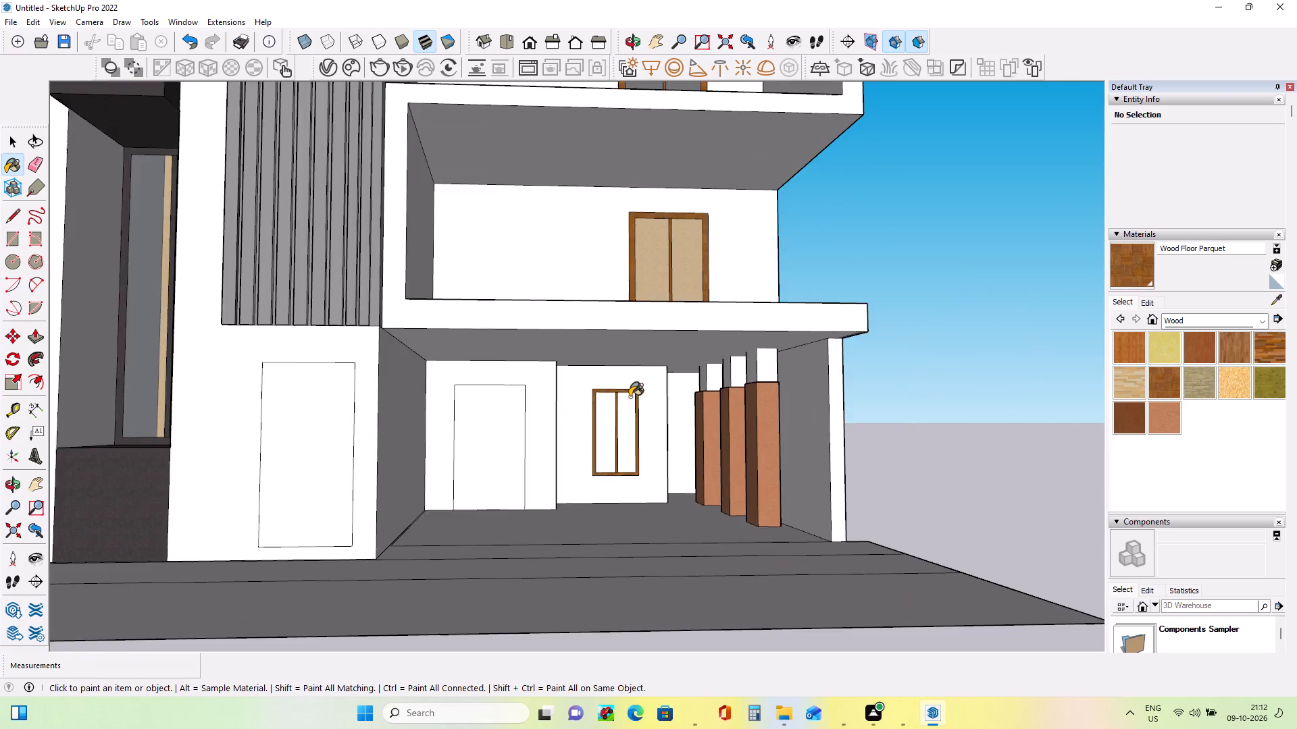
{"action": "scroll", "coordinate": [630, 397], "scroll_direction": "down", "scroll_amount": 3}
{"action": "middle_click_drag", "start_coordinate": [714, 468], "coordinate": [686, 505]}
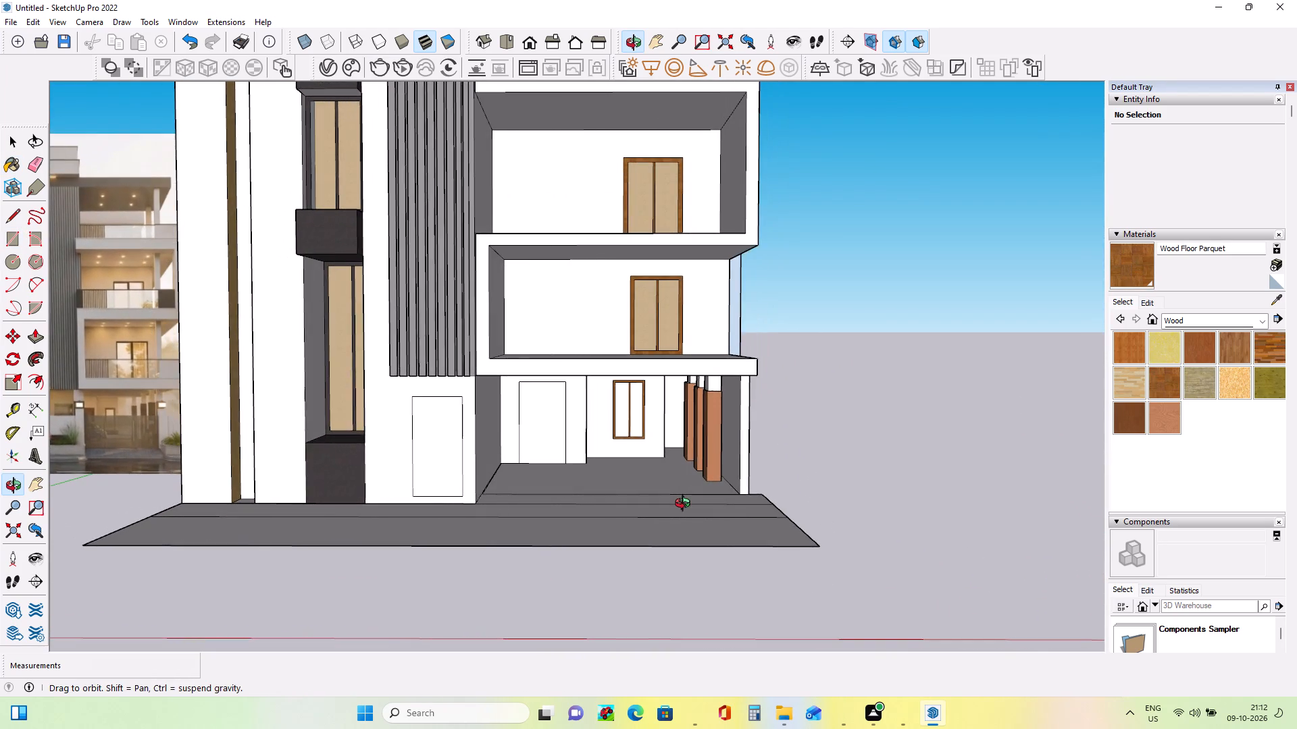
{"action": "middle_click_drag", "start_coordinate": [686, 505], "coordinate": [686, 506]}
{"action": "scroll", "coordinate": [683, 500], "scroll_direction": "down", "scroll_amount": 1}
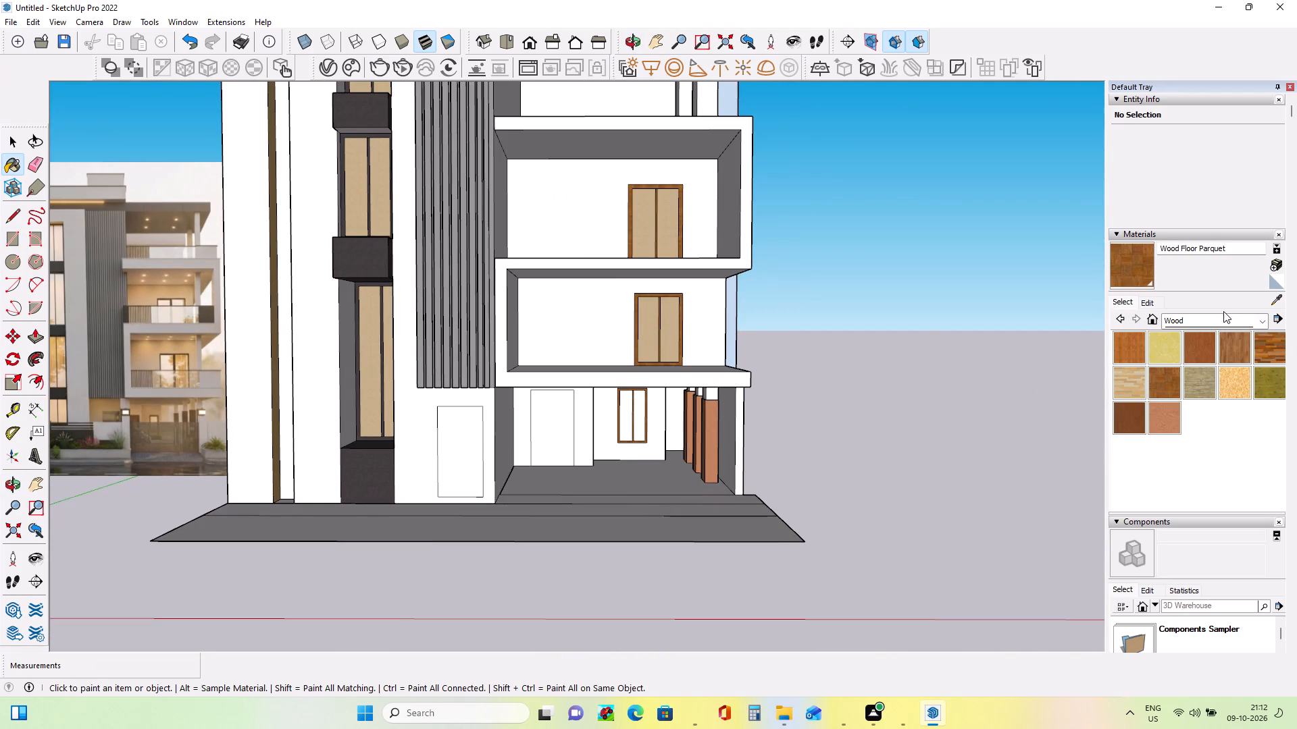
{"action": "left_click", "coordinate": [1225, 320]}
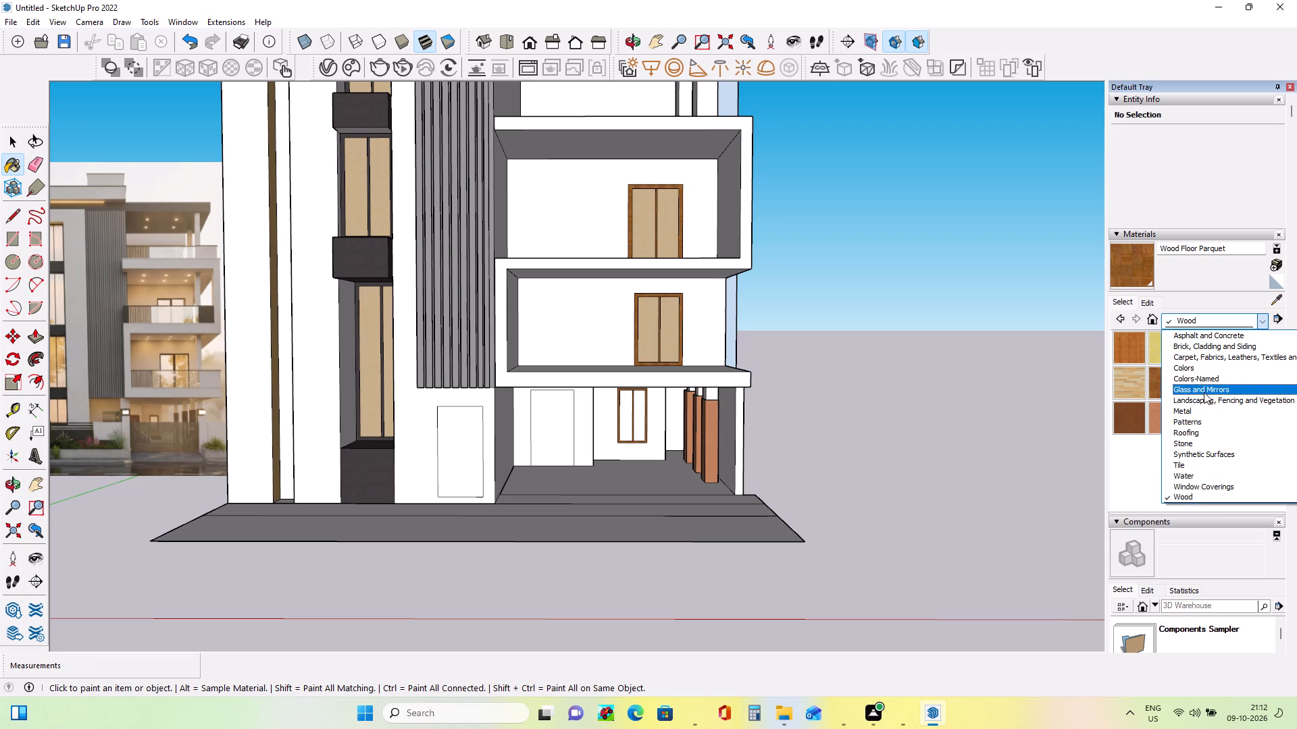
{"action": "left_click", "coordinate": [1204, 392]}
{"action": "left_click", "coordinate": [1204, 379]}
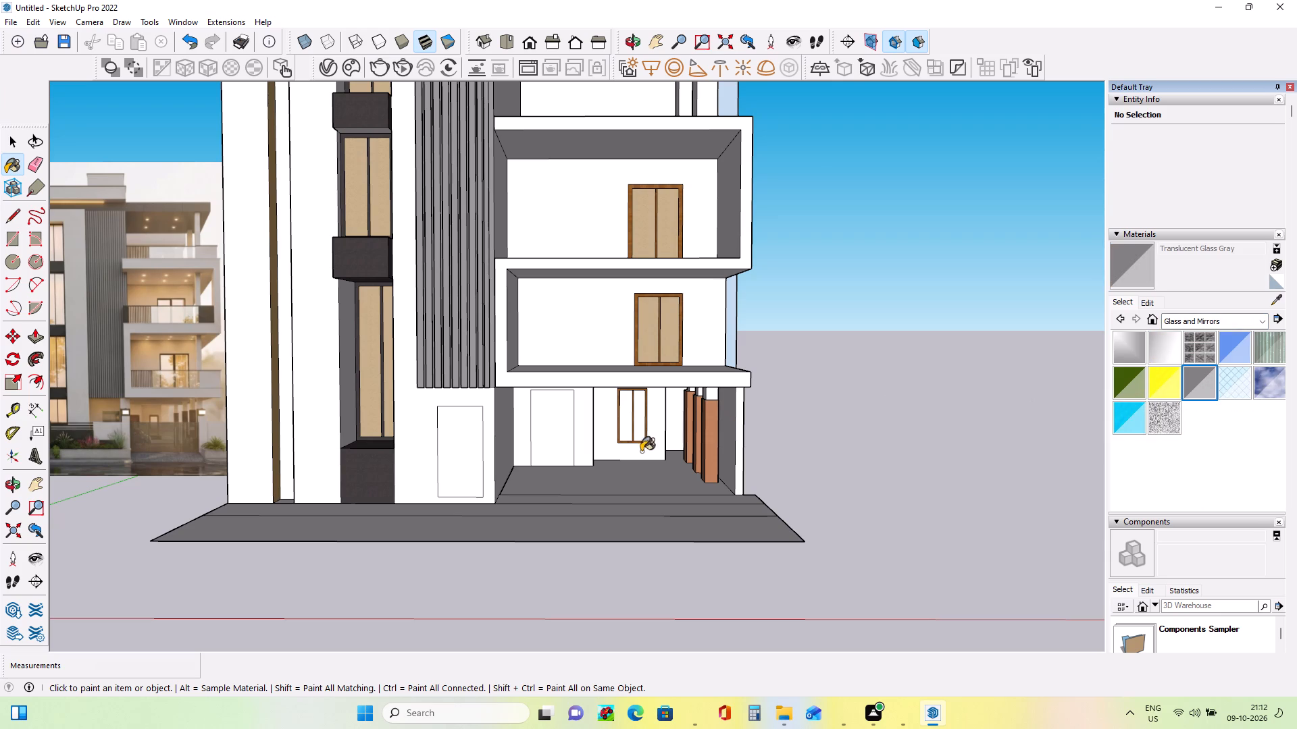
{"action": "scroll", "coordinate": [626, 427], "scroll_direction": "up", "scroll_amount": 4}
{"action": "left_click", "coordinate": [626, 425]}
{"action": "left_click", "coordinate": [646, 424]}
Inspect the whole building from the front, side and rear, comparing the facade with the reference image.
{"action": "scroll", "coordinate": [690, 446], "scroll_direction": "down", "scroll_amount": 3}
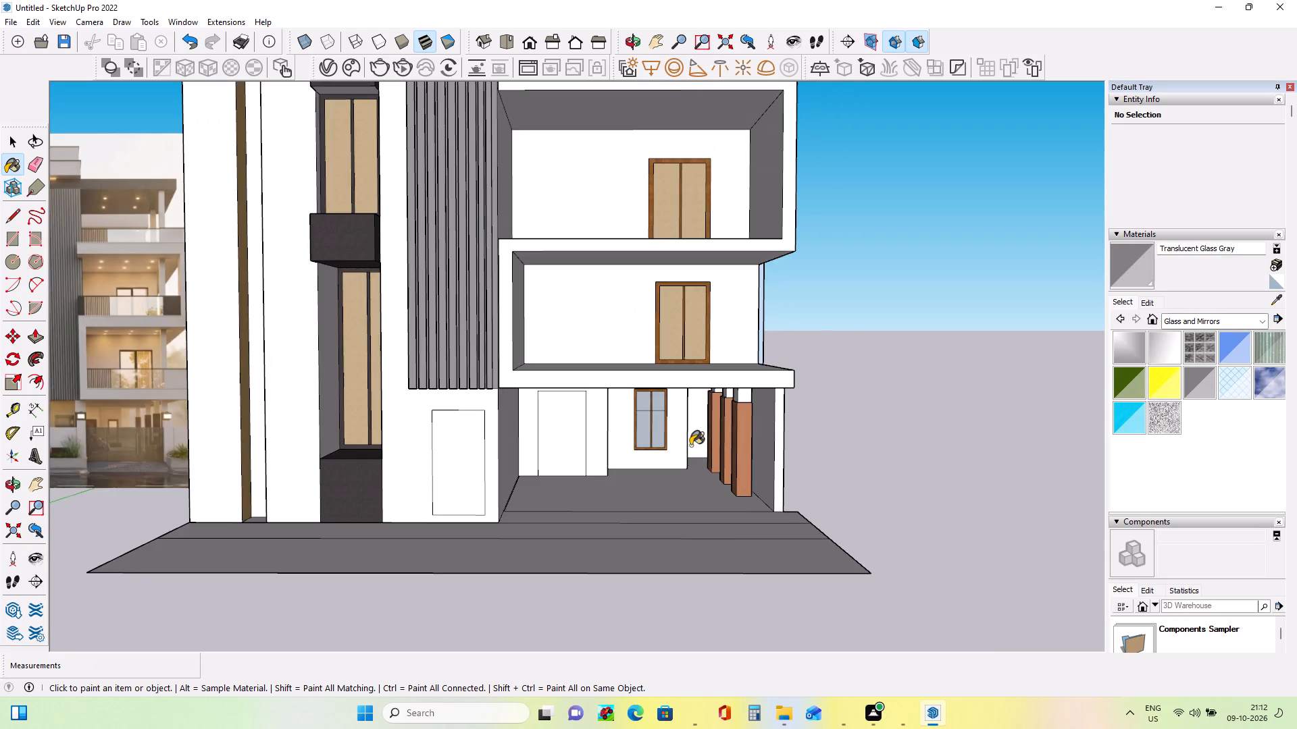
{"action": "scroll", "coordinate": [690, 446], "scroll_direction": "down", "scroll_amount": 2}
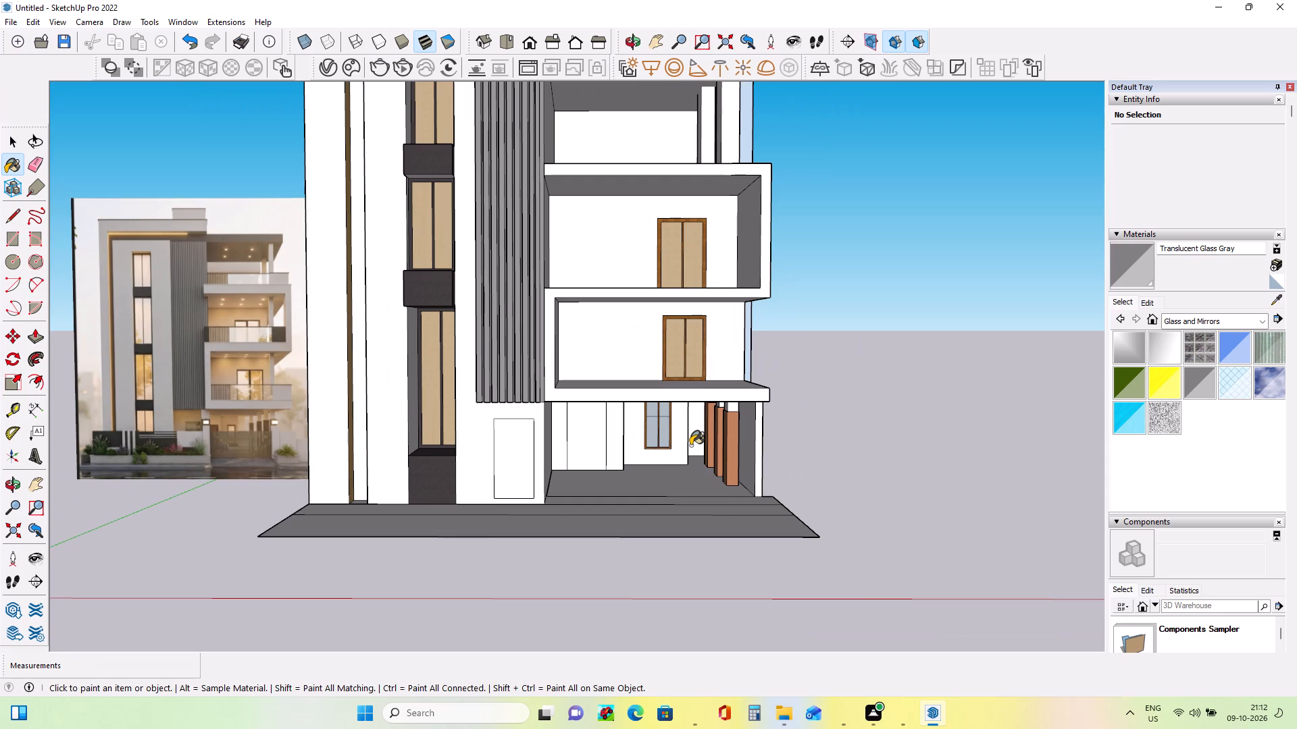
{"action": "middle_click_drag", "start_coordinate": [690, 446], "coordinate": [703, 464]}
{"action": "scroll", "coordinate": [703, 465], "scroll_direction": "down", "scroll_amount": 3}
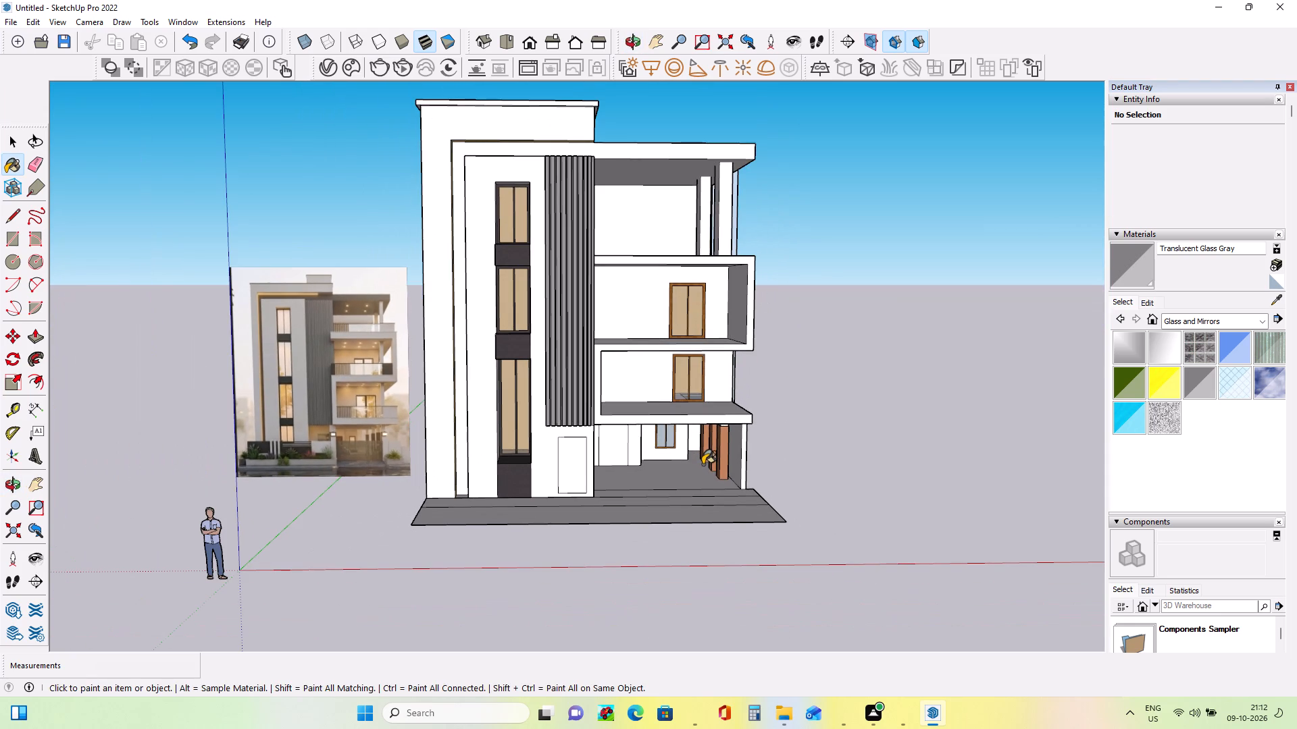
{"action": "middle_click_drag", "start_coordinate": [723, 306], "coordinate": [620, 321]}
{"action": "middle_click_drag", "start_coordinate": [620, 321], "coordinate": [648, 318]}
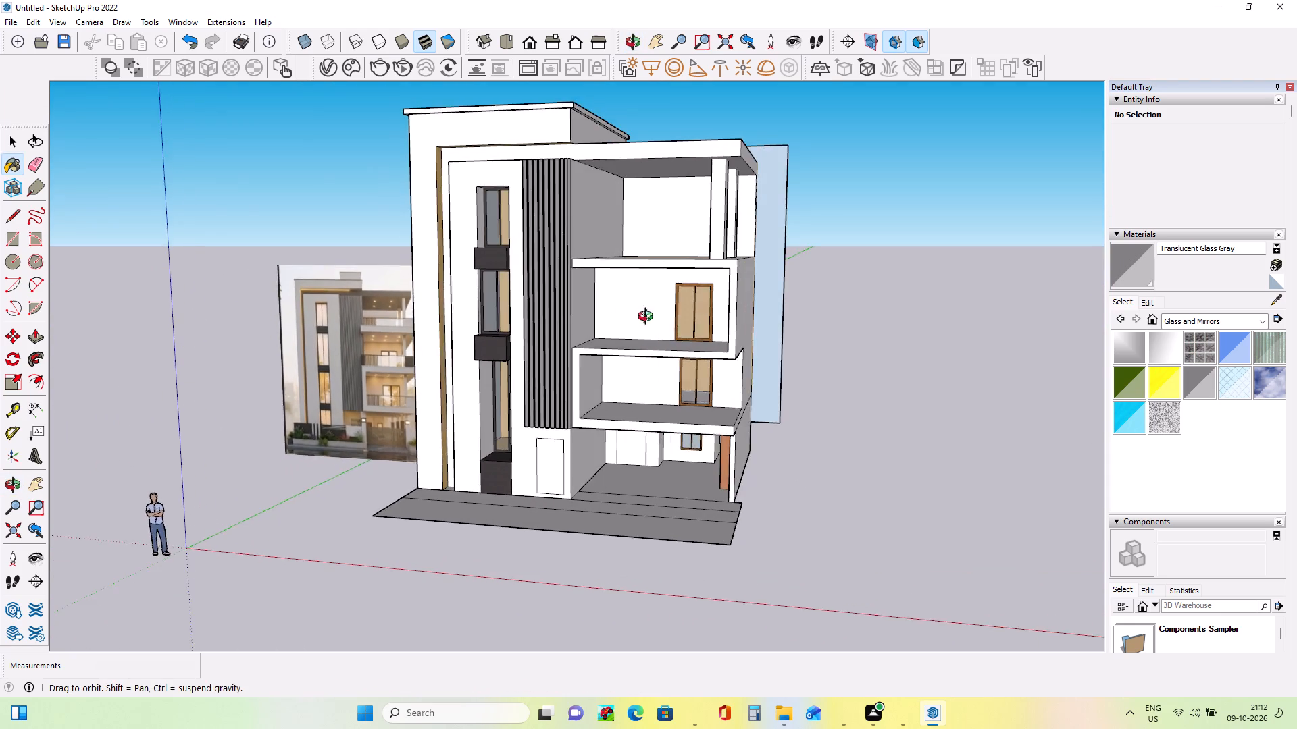
{"action": "middle_click_drag", "start_coordinate": [648, 318], "coordinate": [186, 379]}
{"action": "middle_click_drag", "start_coordinate": [621, 391], "coordinate": [299, 377]}
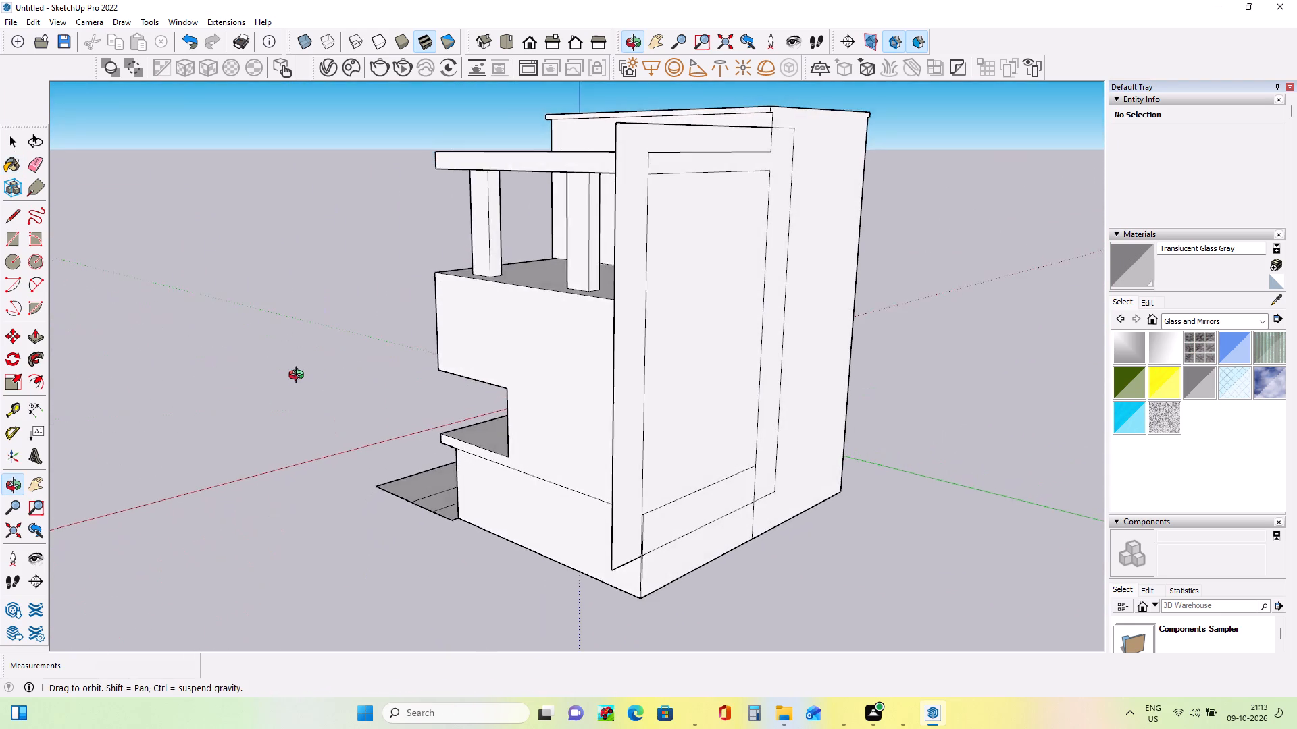
{"action": "middle_click_drag", "start_coordinate": [299, 377], "coordinate": [782, 444]}
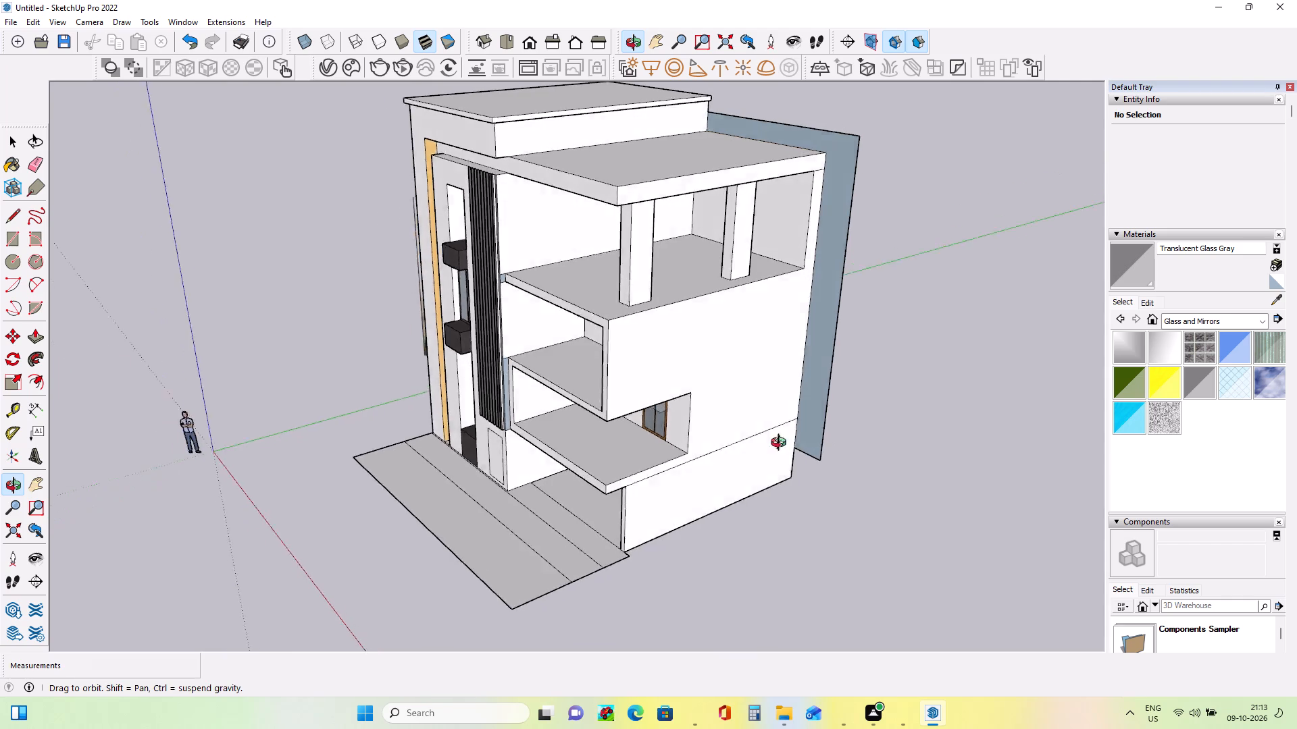
{"action": "middle_click_drag", "start_coordinate": [782, 444], "coordinate": [738, 445]}
{"action": "middle_click", "coordinate": [732, 445]}
{"action": "middle_click_drag", "start_coordinate": [684, 452], "coordinate": [846, 395]}
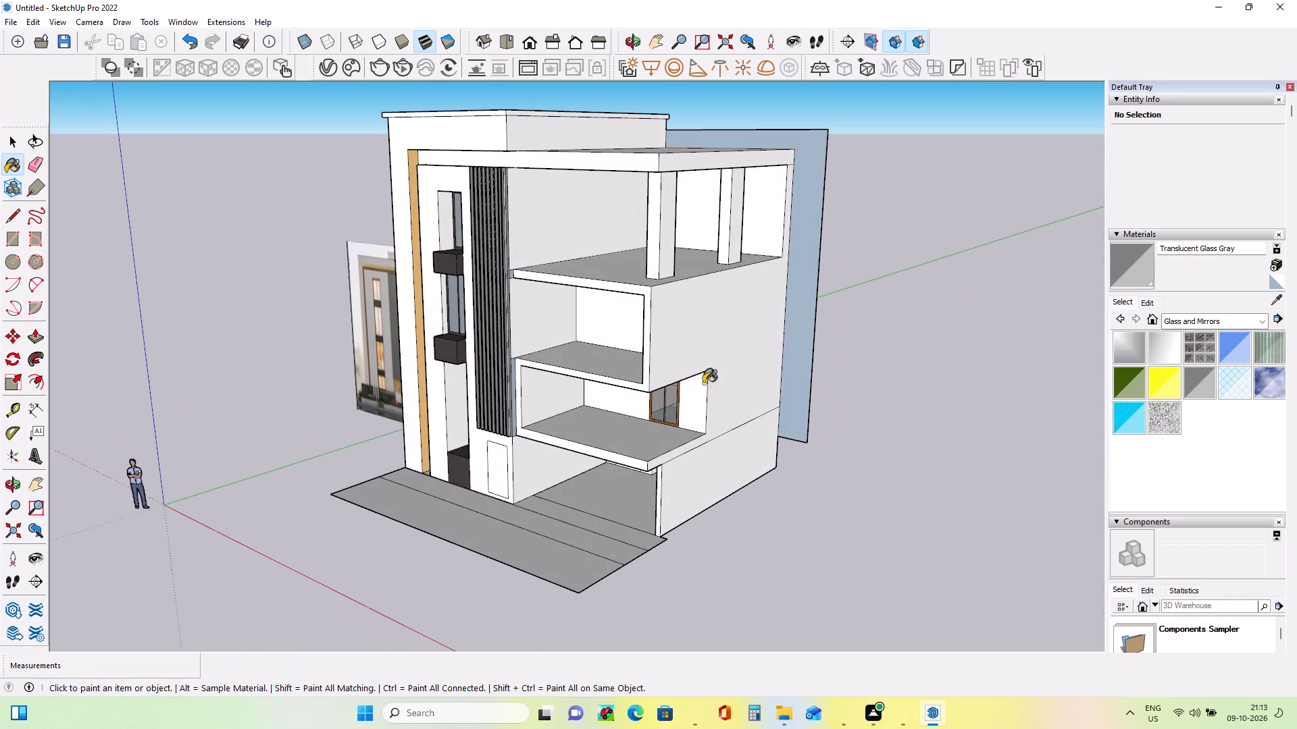
Push/Pull the front face of the balcony slabs and side wall beside the slatted panel outward about 1' 6 1/4".
{"action": "scroll", "coordinate": [512, 414], "scroll_direction": "up", "scroll_amount": 8}
{"action": "middle_click_drag", "start_coordinate": [633, 454], "coordinate": [525, 454]}
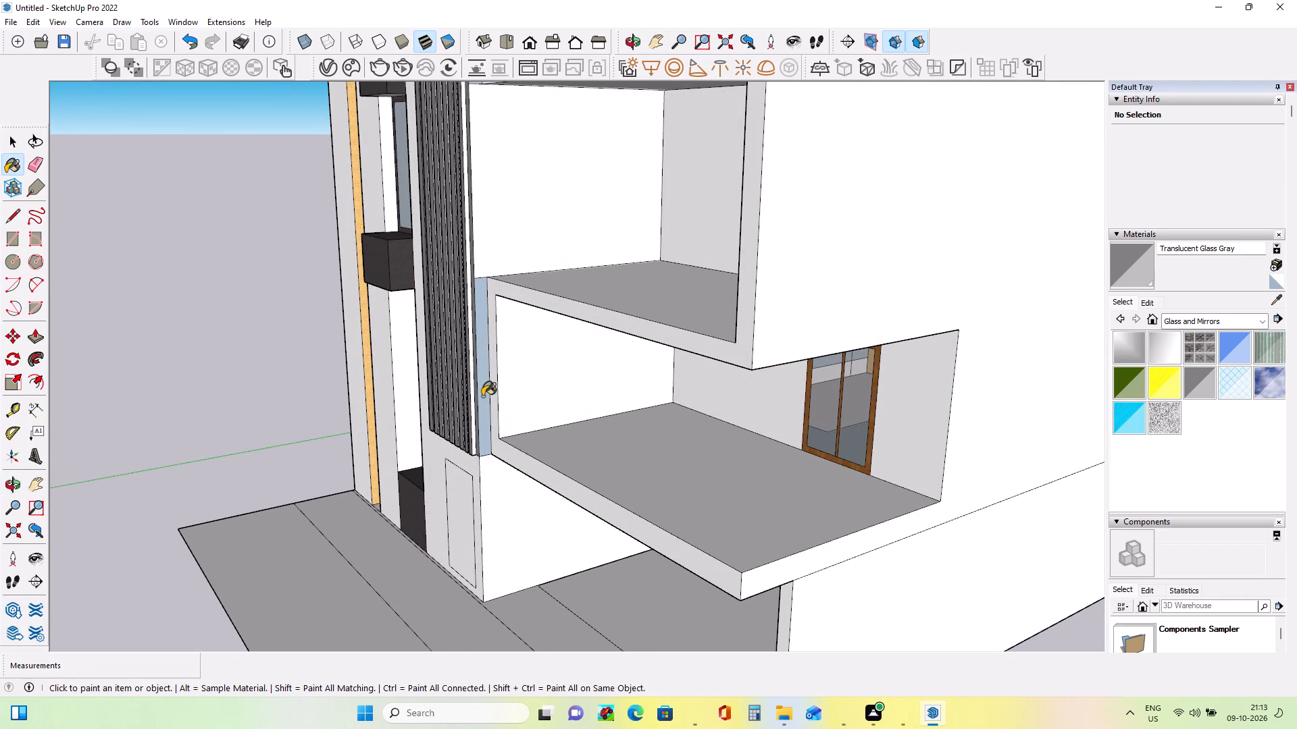
{"action": "scroll", "coordinate": [516, 416], "scroll_direction": "down", "scroll_amount": 7}
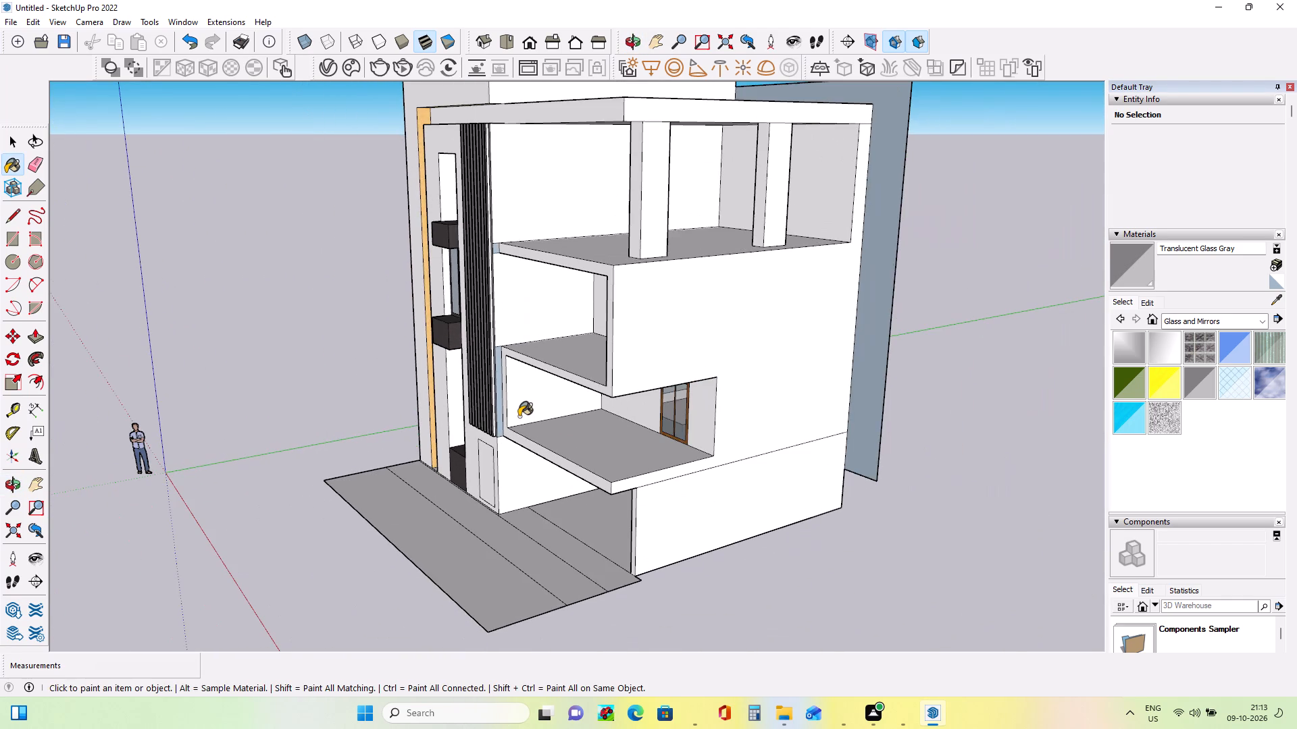
{"action": "middle_click_drag", "start_coordinate": [523, 416], "coordinate": [626, 427]}
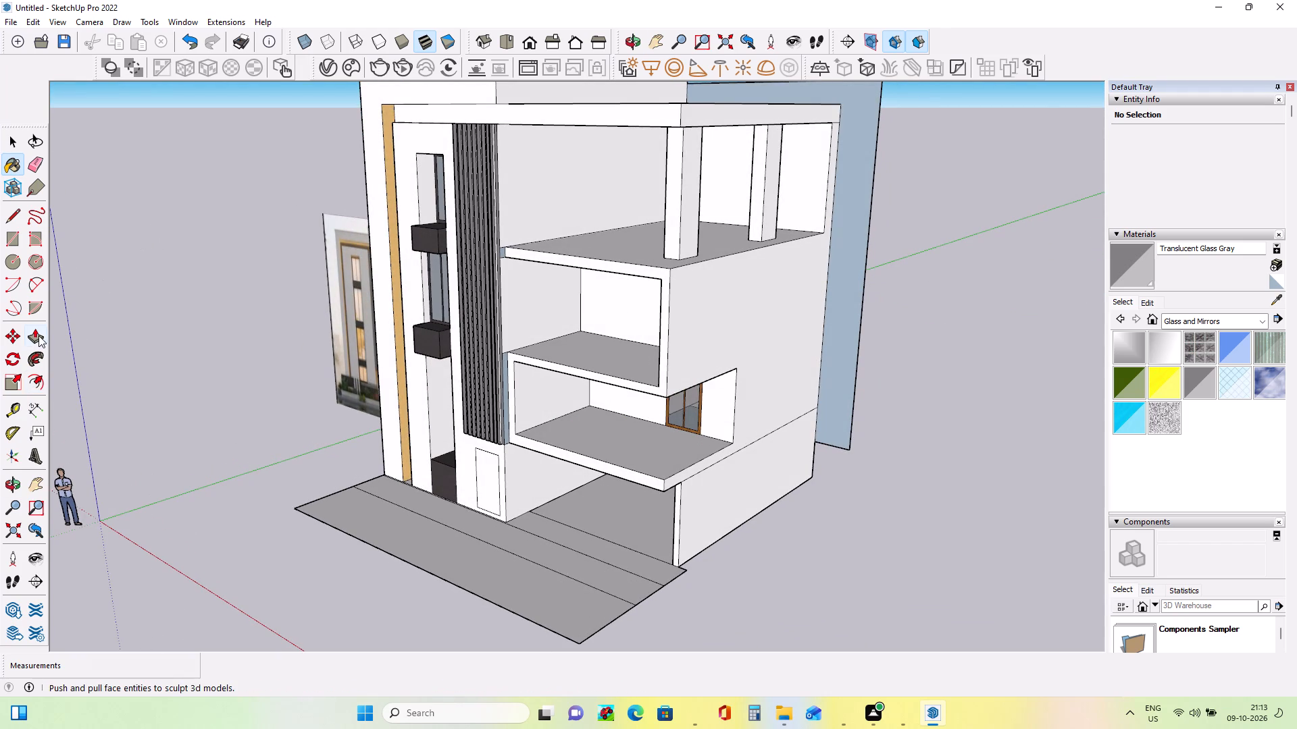
{"action": "left_click", "coordinate": [39, 335]}
{"action": "left_click", "coordinate": [525, 360]}
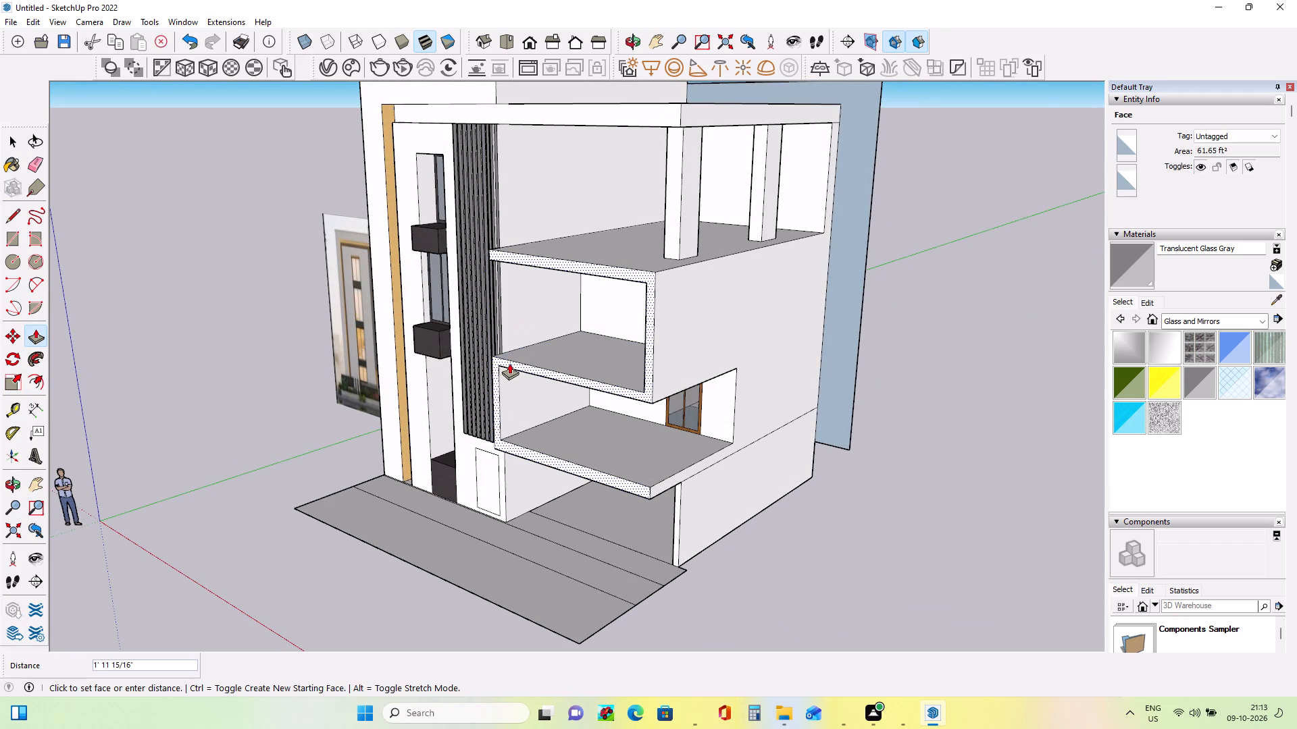
{"action": "left_click", "coordinate": [513, 361]}
Erase the edges of the flat panel projecting past the side wall at the rear of the building.
{"action": "middle_click_drag", "start_coordinate": [665, 371], "coordinate": [523, 400]}
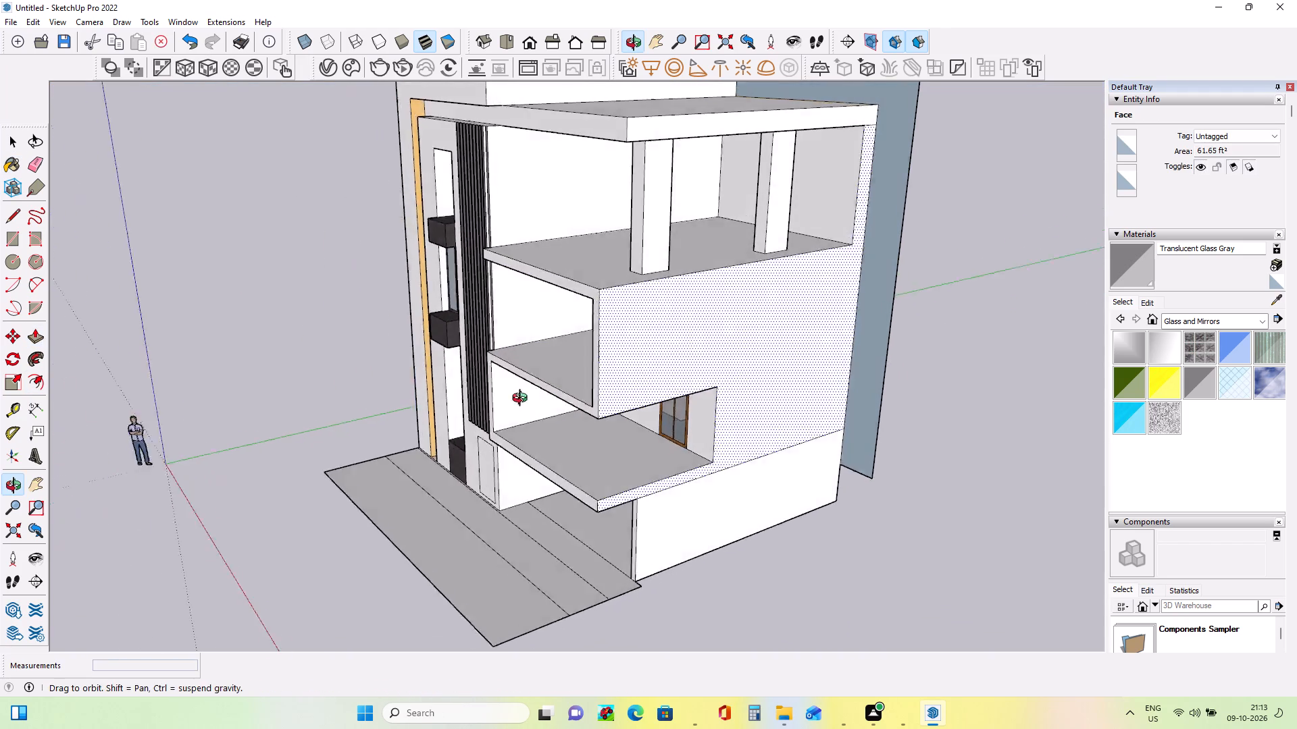
{"action": "middle_click_drag", "start_coordinate": [523, 400], "coordinate": [484, 405]}
{"action": "scroll", "coordinate": [542, 383], "scroll_direction": "down", "scroll_amount": 7}
{"action": "scroll", "coordinate": [542, 383], "scroll_direction": "up", "scroll_amount": 1}
{"action": "middle_click_drag", "start_coordinate": [784, 409], "coordinate": [387, 362]}
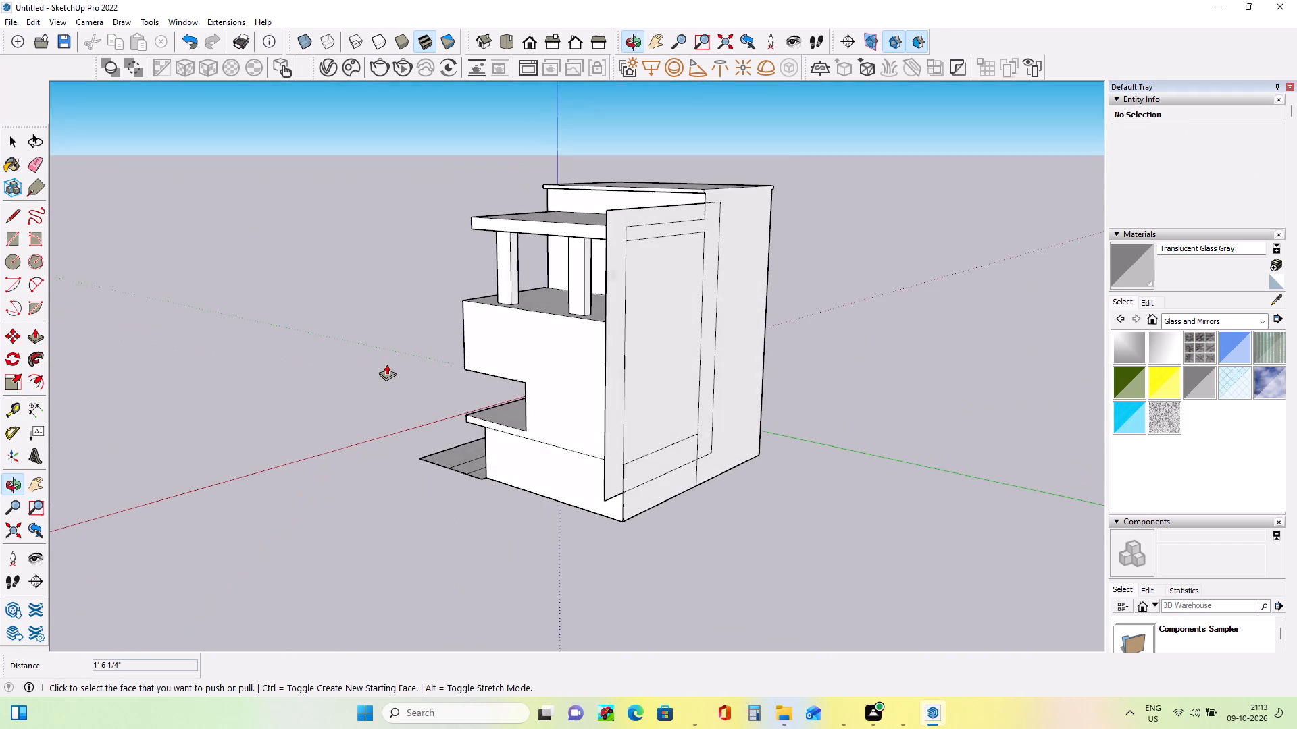
{"action": "middle_click_drag", "start_coordinate": [746, 364], "coordinate": [645, 412]}
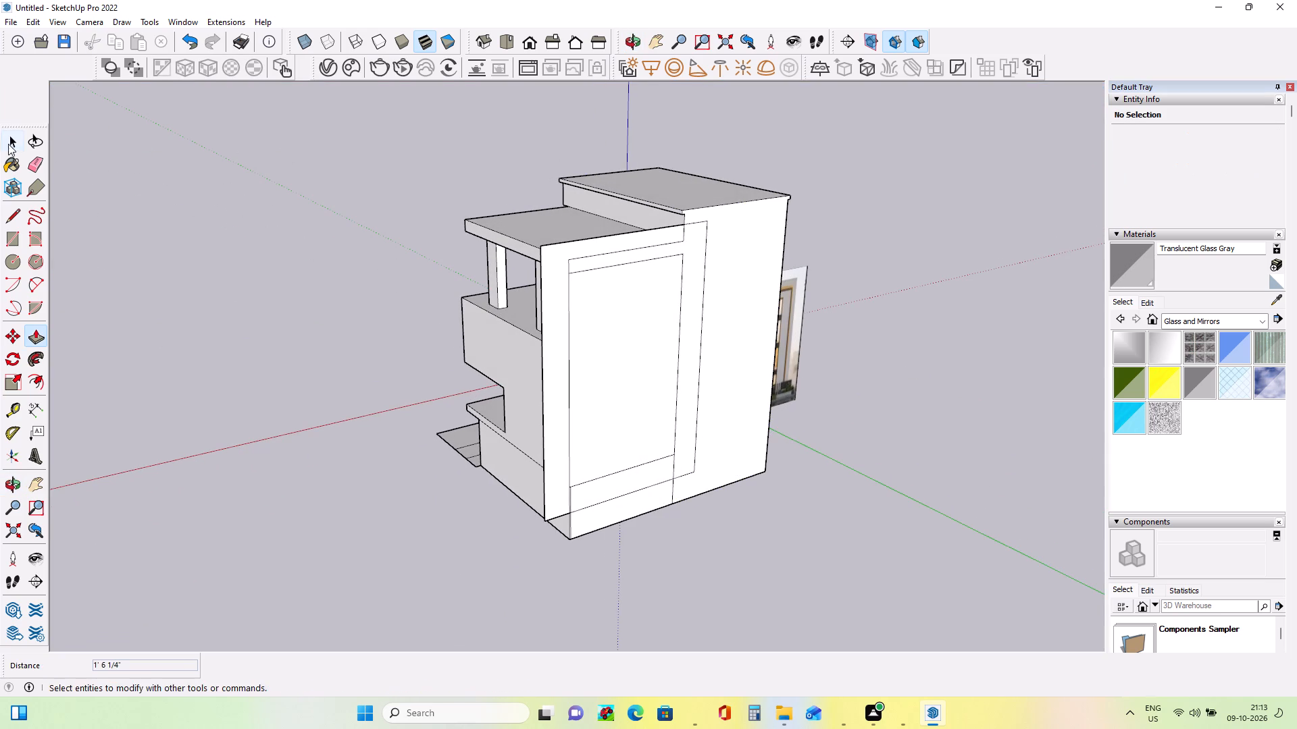
{"action": "left_click", "coordinate": [39, 170]}
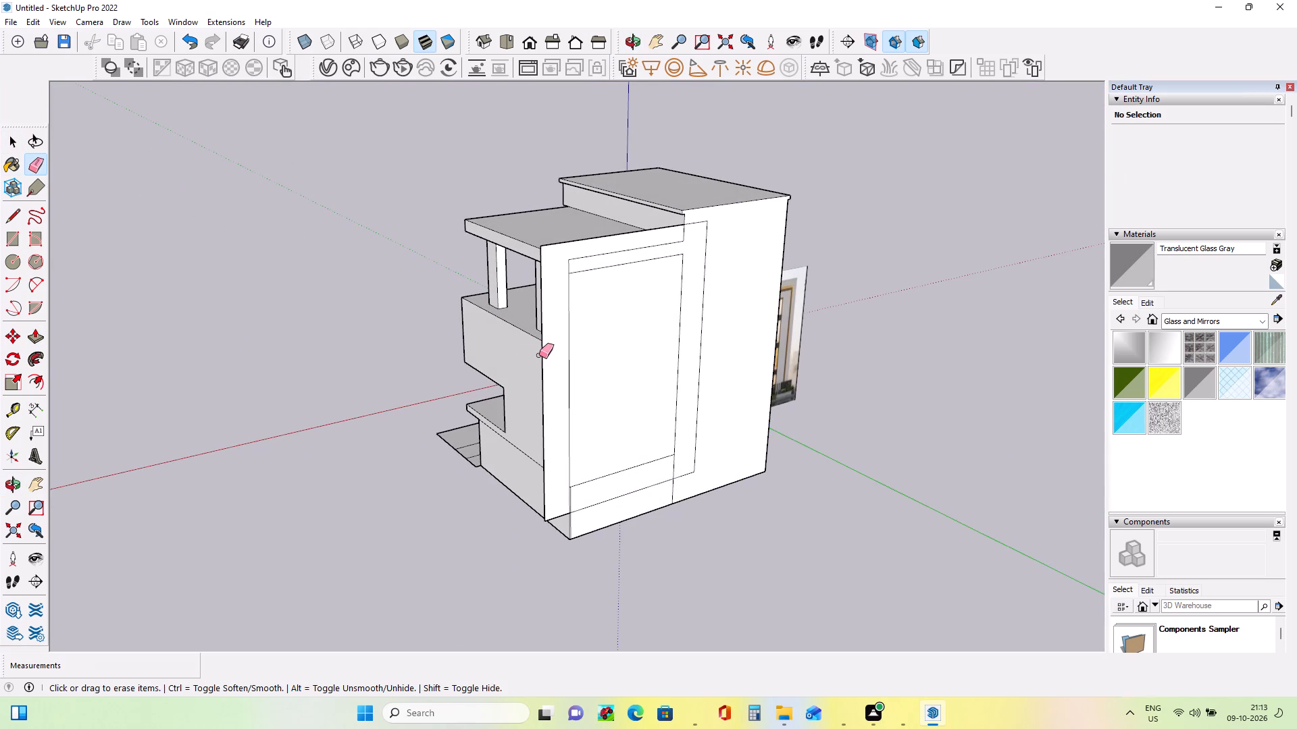
{"action": "middle_click_drag", "start_coordinate": [560, 402], "coordinate": [651, 366]}
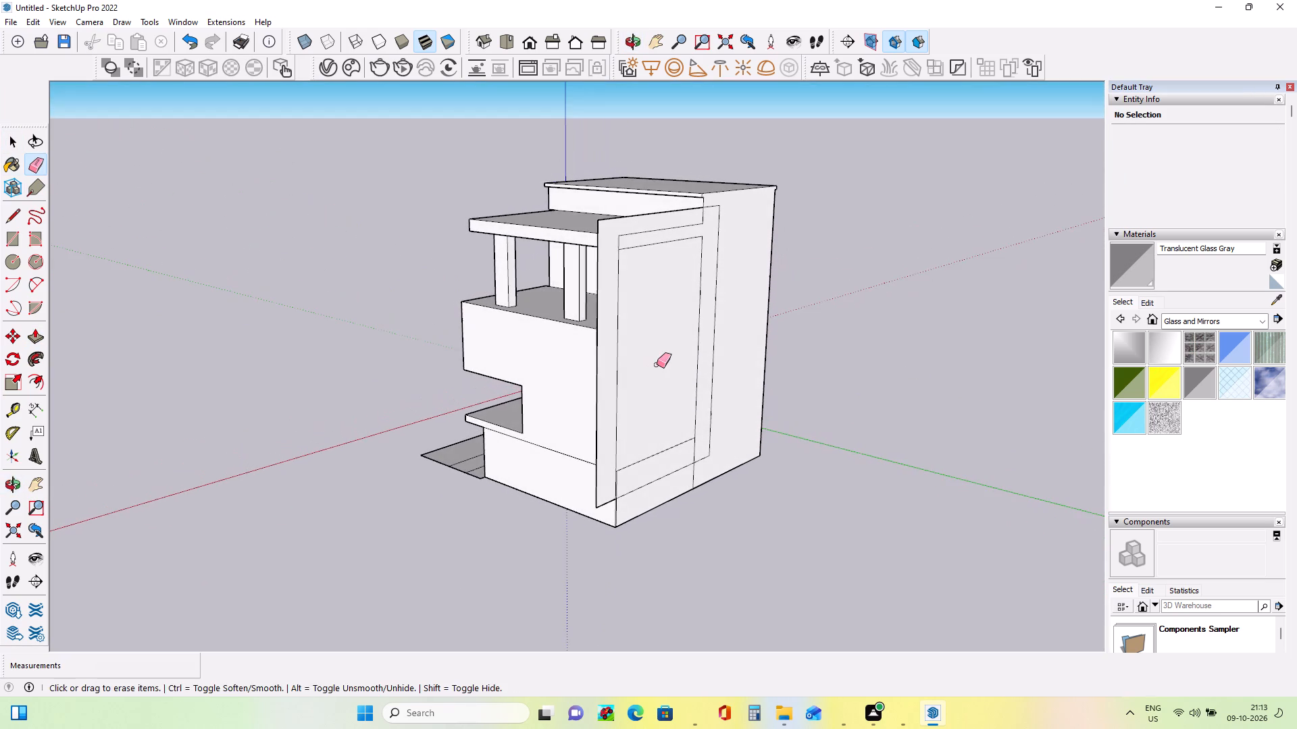
{"action": "middle_click_drag", "start_coordinate": [629, 368], "coordinate": [945, 429]}
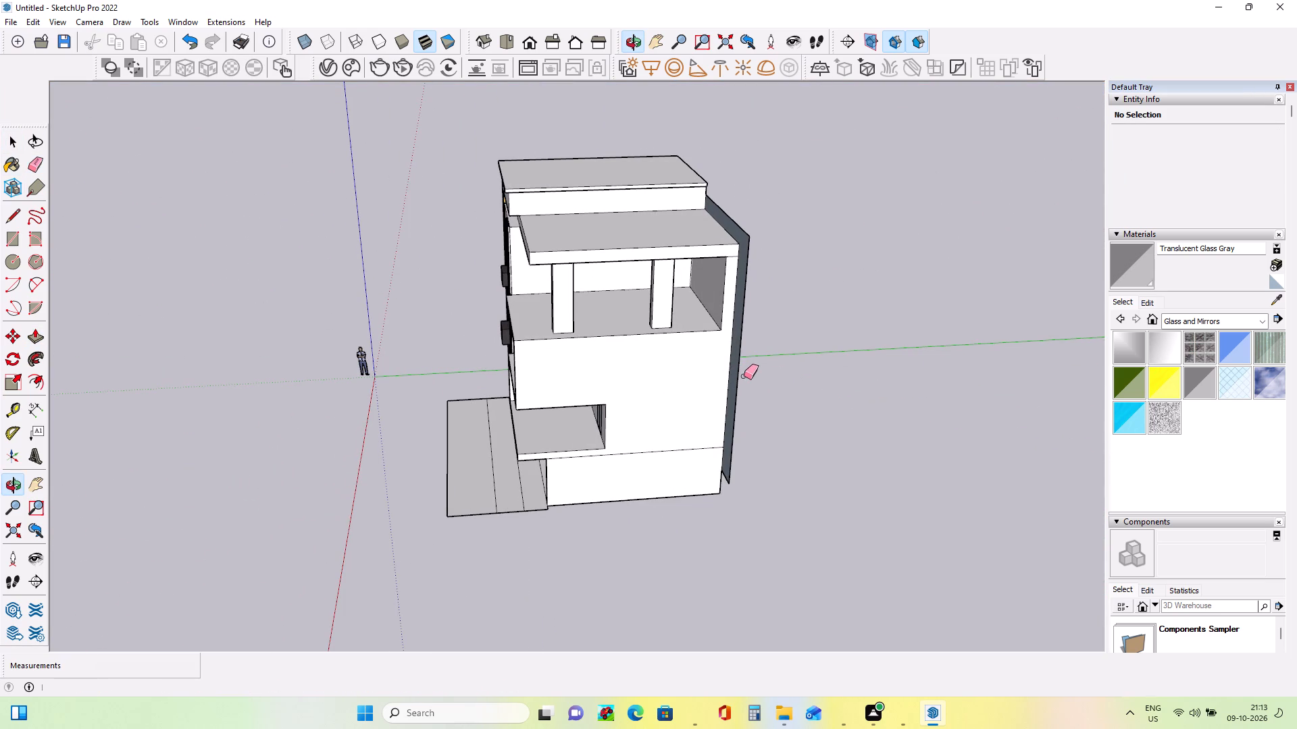
{"action": "left_click", "coordinate": [740, 375]}
{"action": "middle_click_drag", "start_coordinate": [832, 414], "coordinate": [374, 423]}
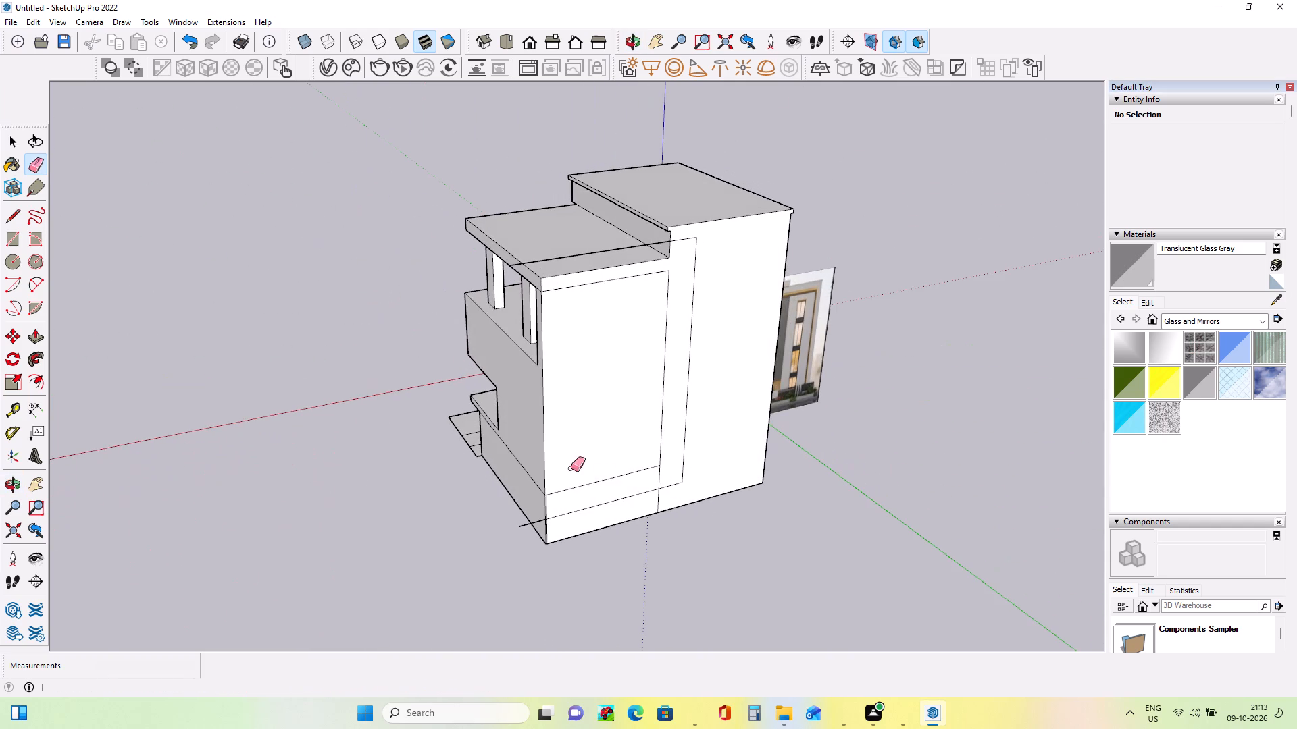
{"action": "left_click", "coordinate": [534, 522]}
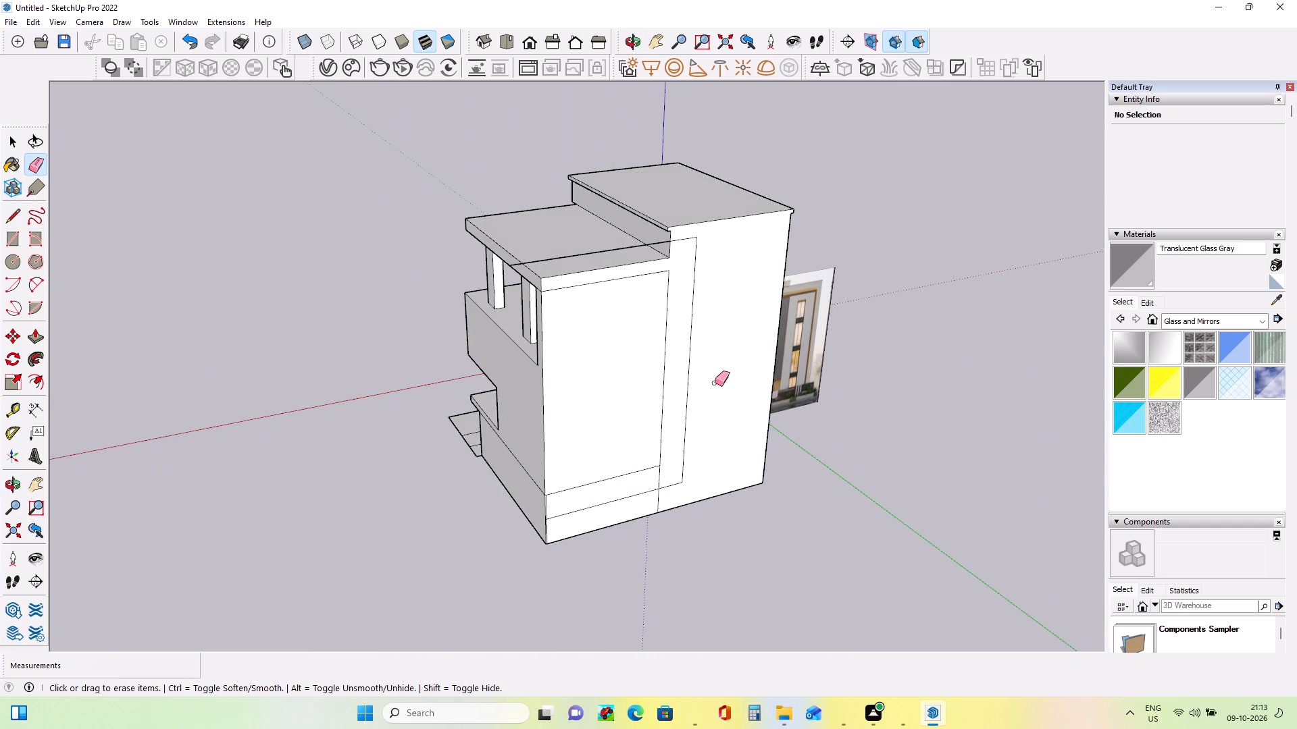
{"action": "left_click", "coordinate": [632, 247]}
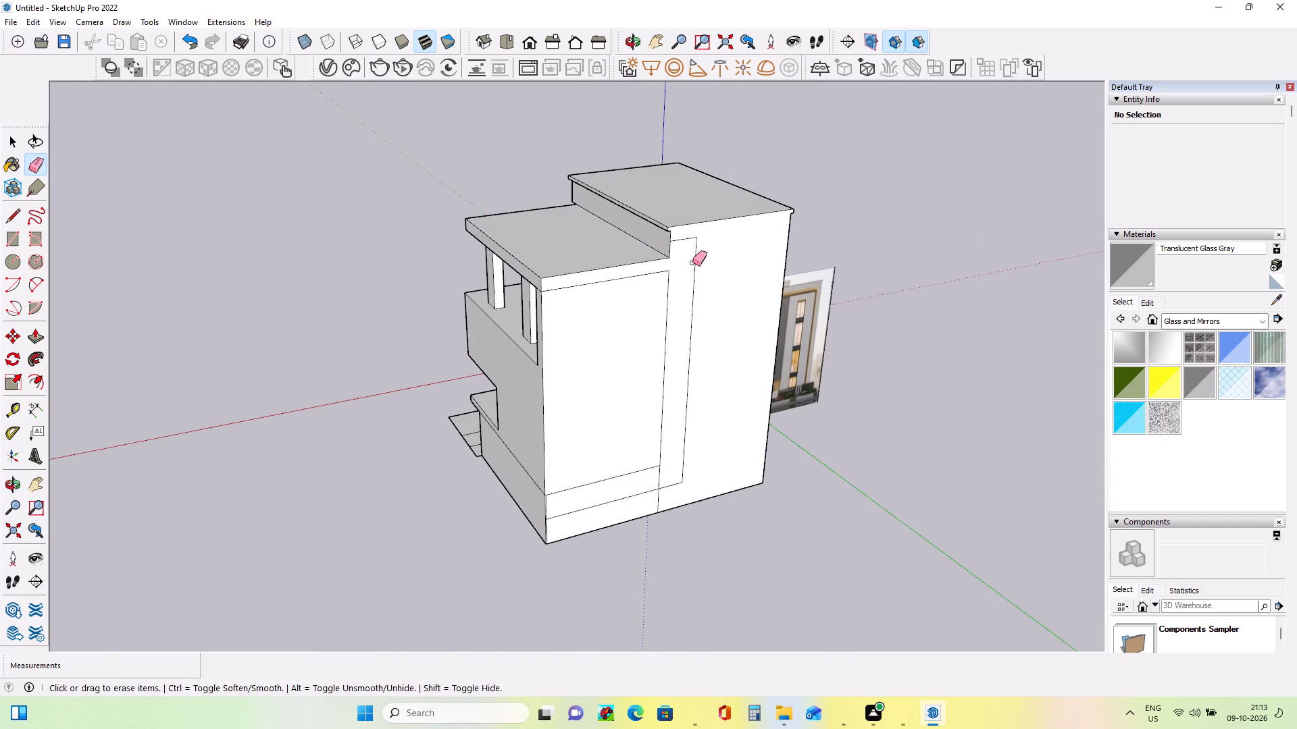
Erase the leftover vertical and upper horizontal outline lines on the rear wall, including the short stub near the base.
{"action": "left_click", "coordinate": [695, 263]}
{"action": "left_click", "coordinate": [692, 240]}
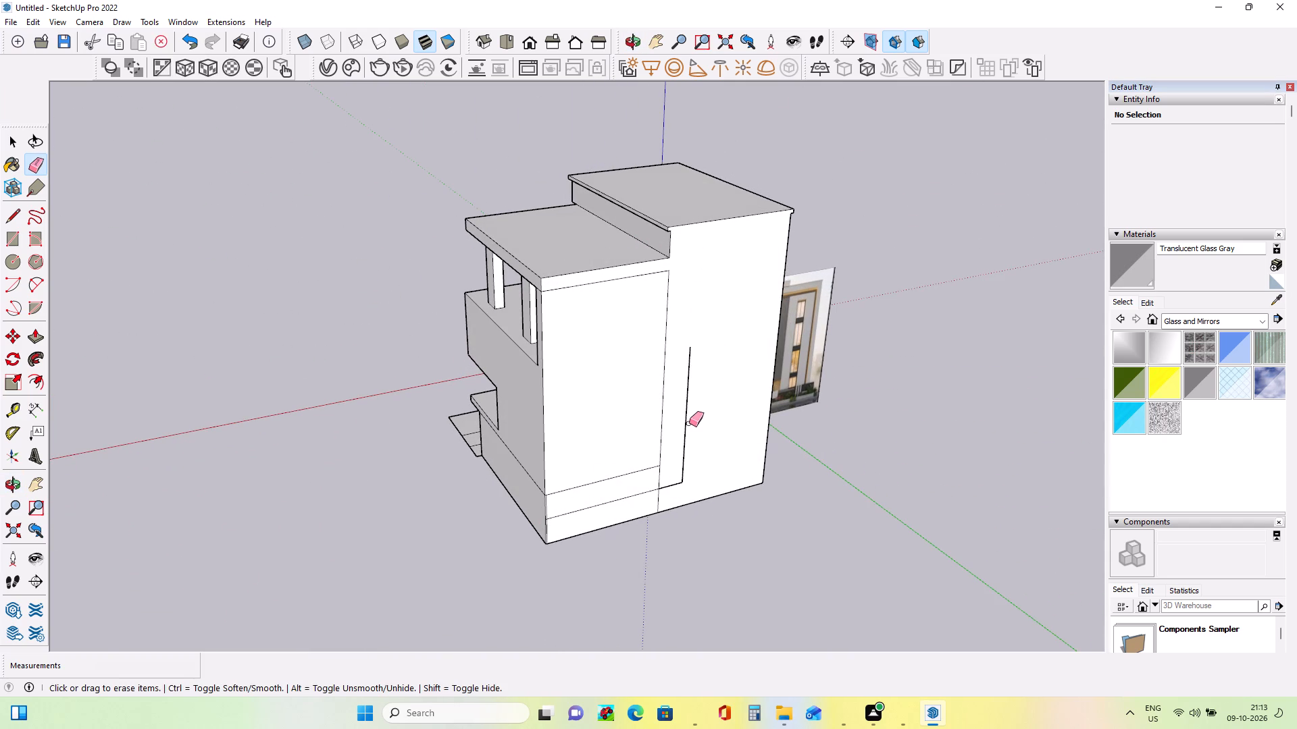
{"action": "left_click", "coordinate": [686, 408]}
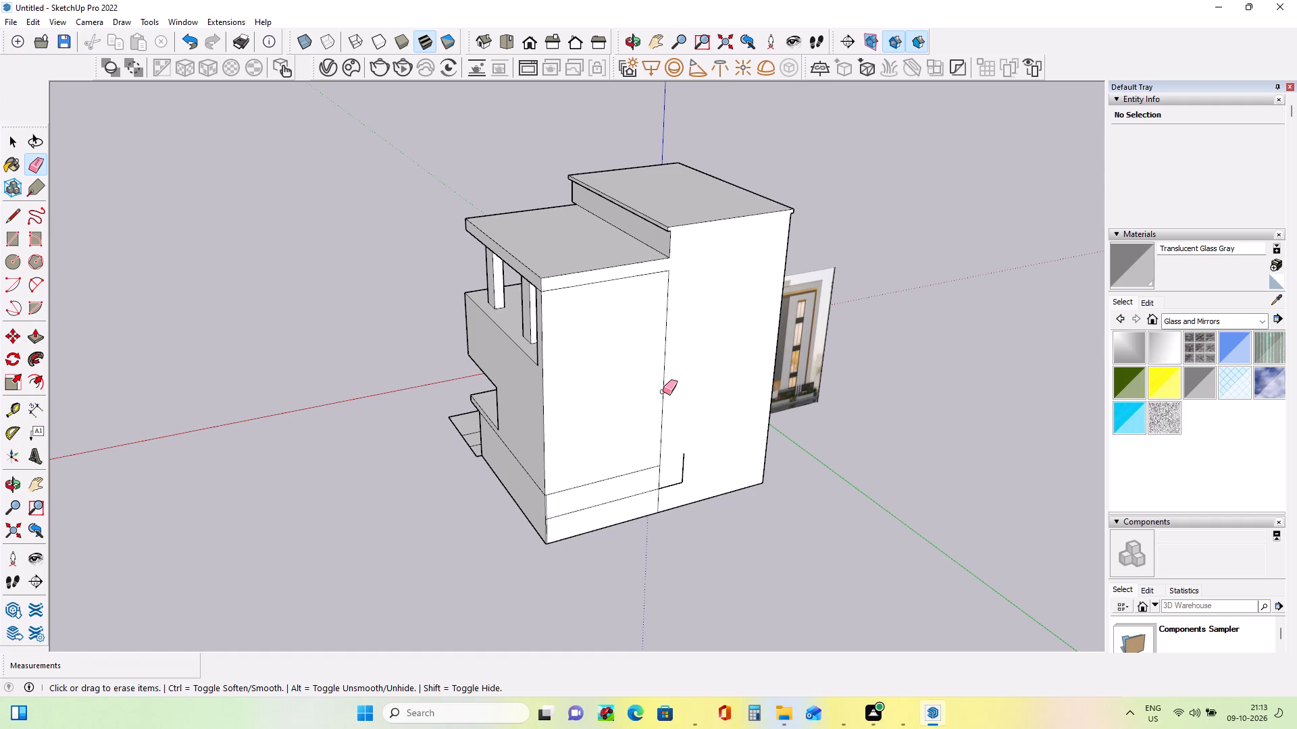
{"action": "left_click", "coordinate": [663, 391]}
{"action": "left_click", "coordinate": [685, 464]}
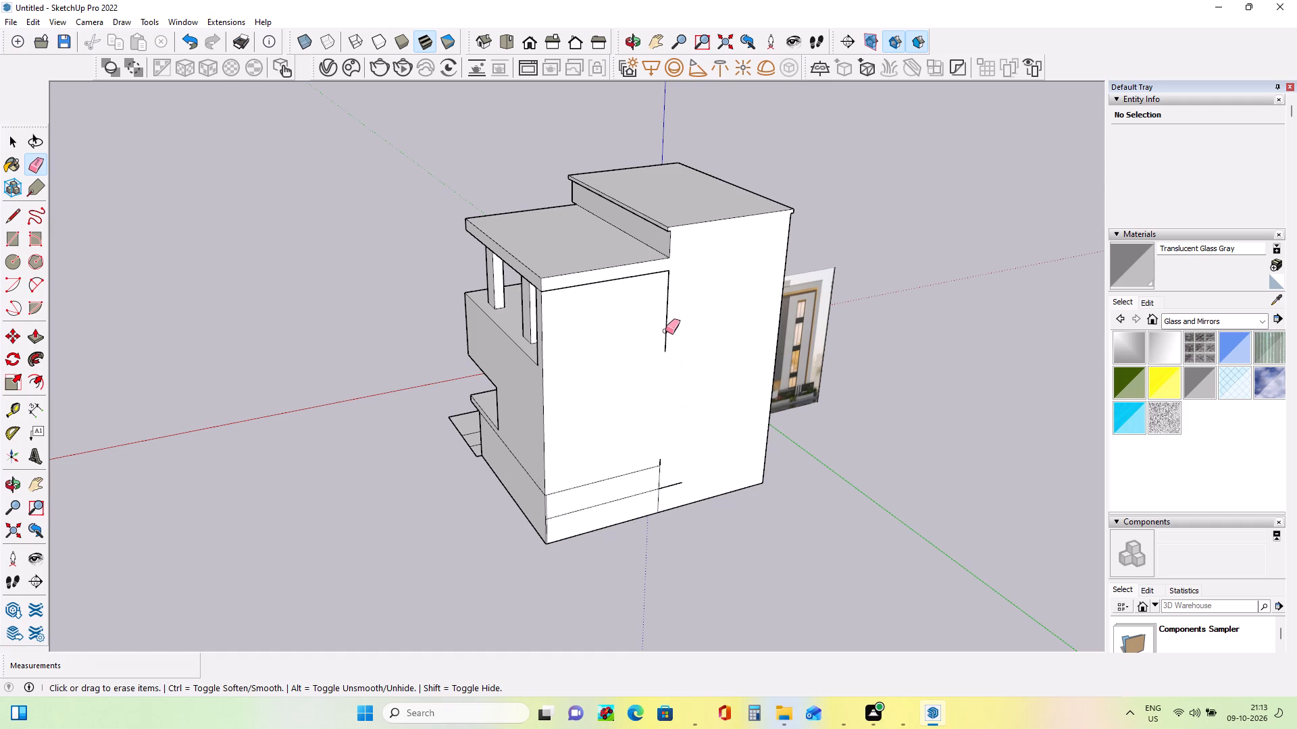
{"action": "left_click", "coordinate": [667, 332]}
{"action": "left_click", "coordinate": [625, 277]}
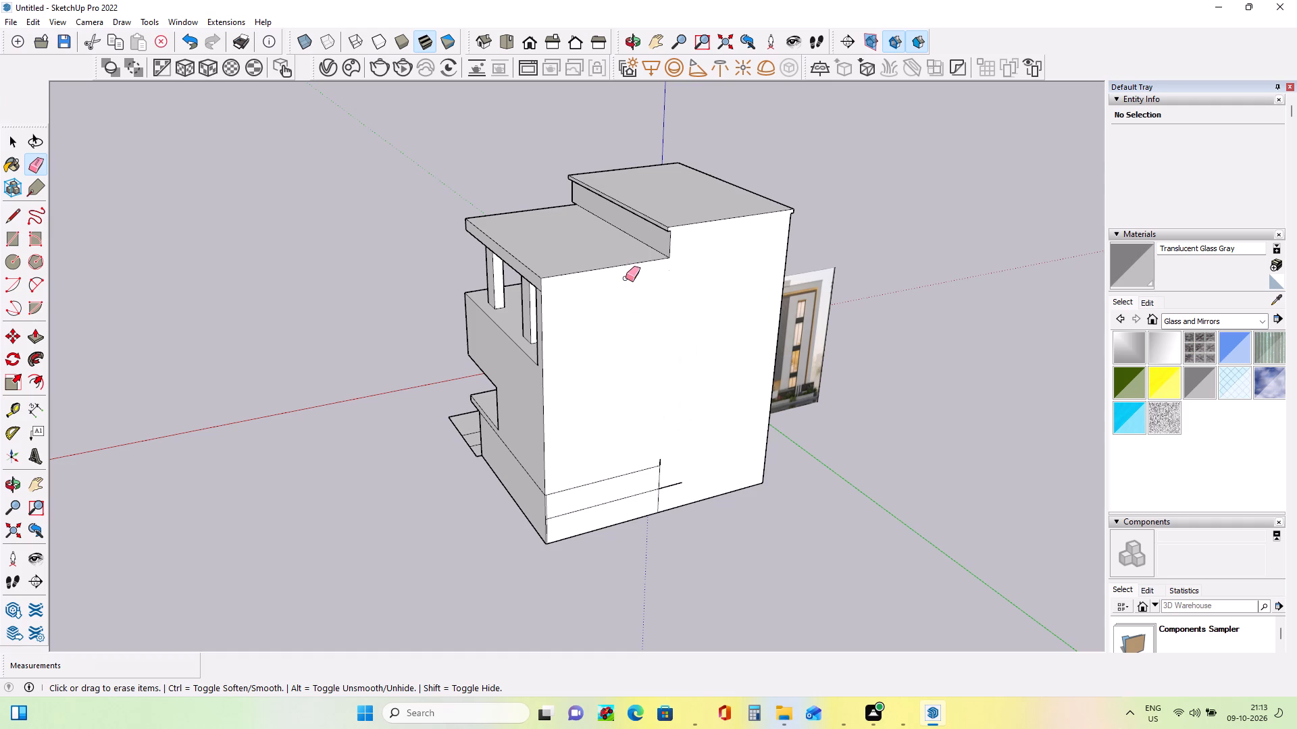
{"action": "left_click", "coordinate": [675, 487]}
{"action": "left_click", "coordinate": [669, 488]}
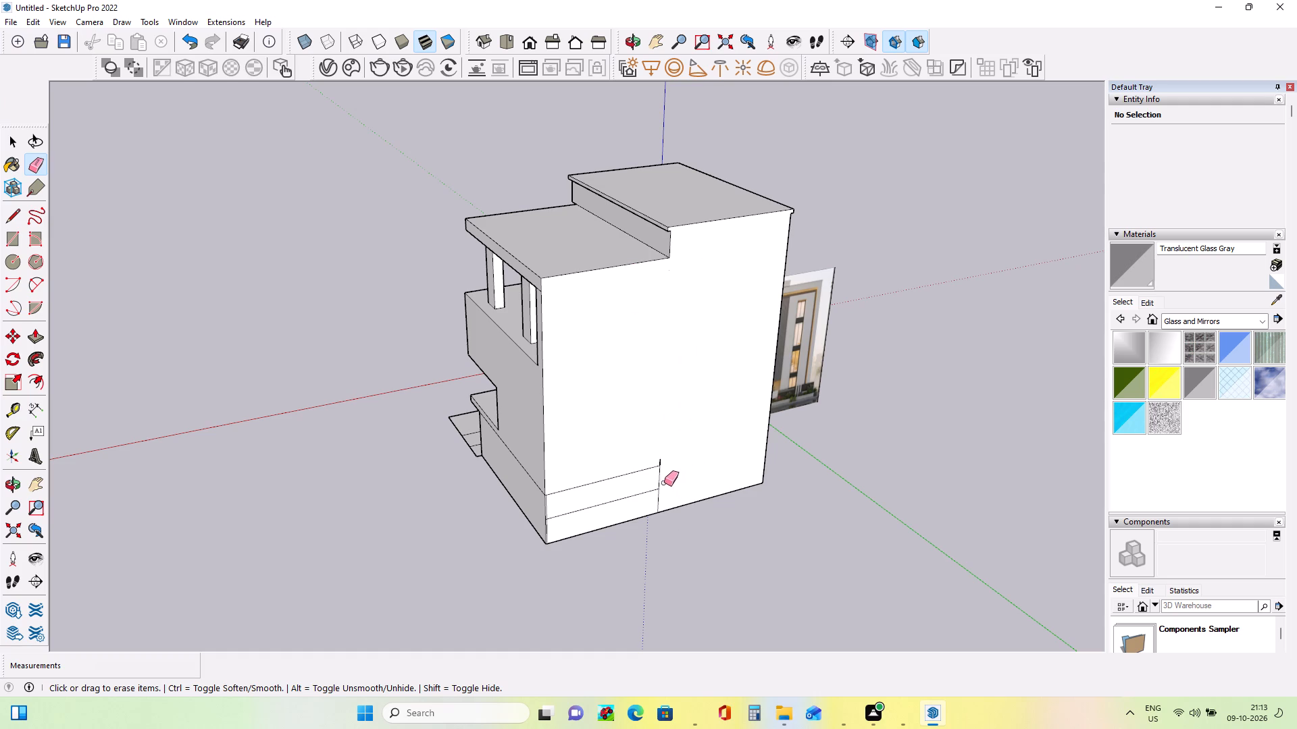
Erase the remaining horizontal and vertical line segments along the lower part of the rear wall.
{"action": "left_click", "coordinate": [660, 477]}
{"action": "left_click", "coordinate": [651, 470]}
{"action": "left_click", "coordinate": [655, 467]}
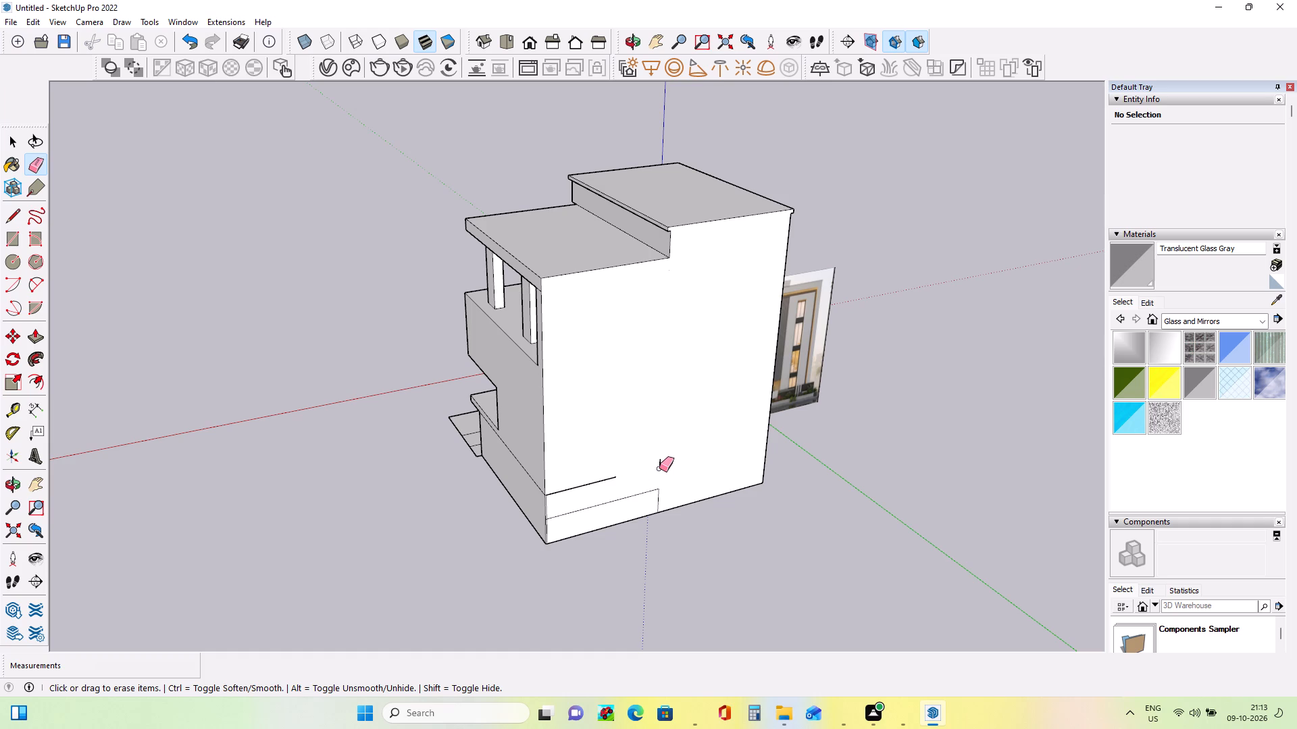
{"action": "left_click", "coordinate": [662, 464]}
{"action": "scroll", "coordinate": [611, 554], "scroll_direction": "up", "scroll_amount": 8}
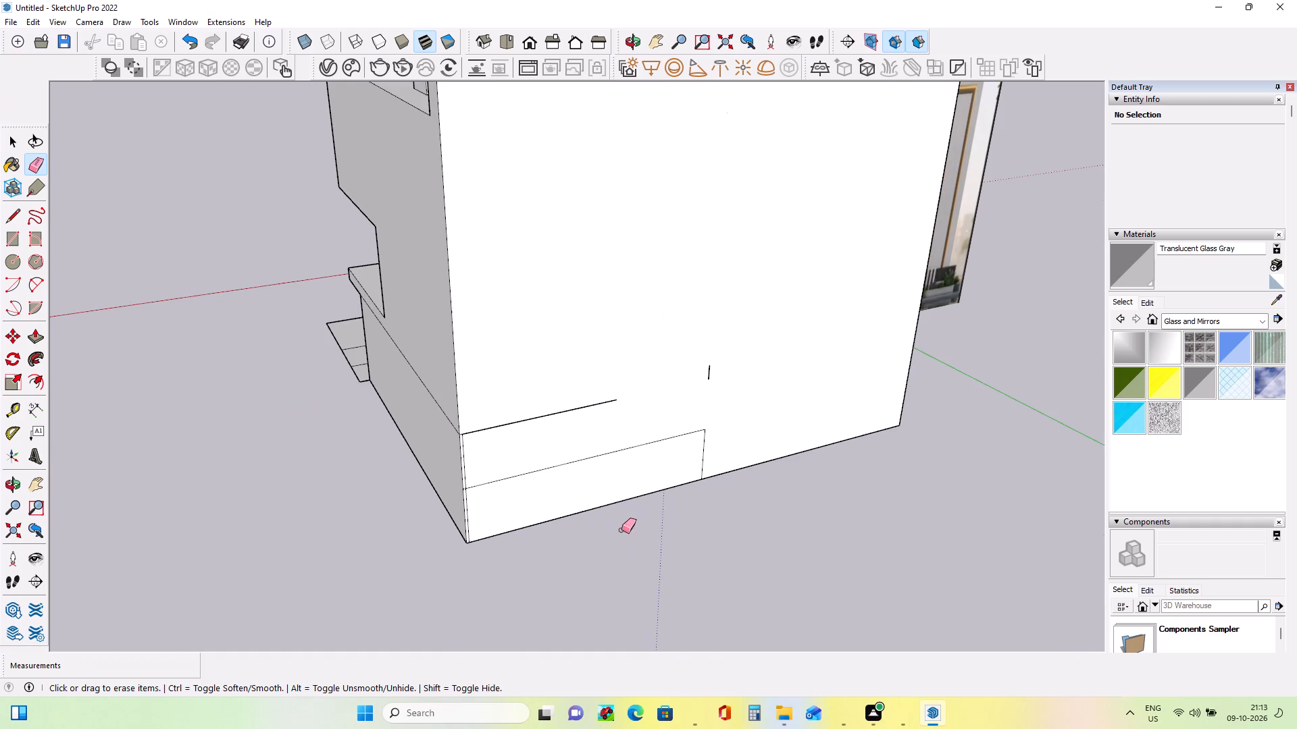
{"action": "left_click", "coordinate": [603, 405]}
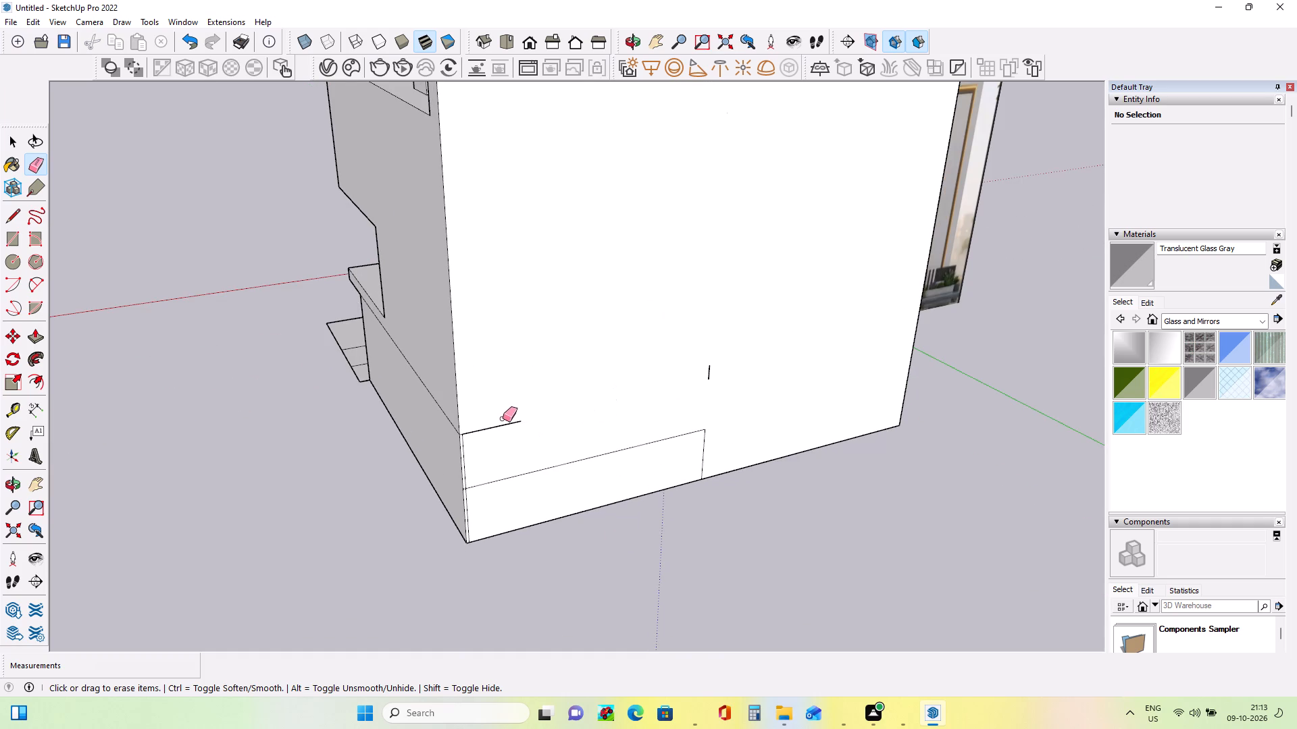
{"action": "left_click", "coordinate": [505, 427]}
{"action": "left_click", "coordinate": [507, 426]}
{"action": "left_click", "coordinate": [563, 466]}
{"action": "left_click", "coordinate": [646, 444]}
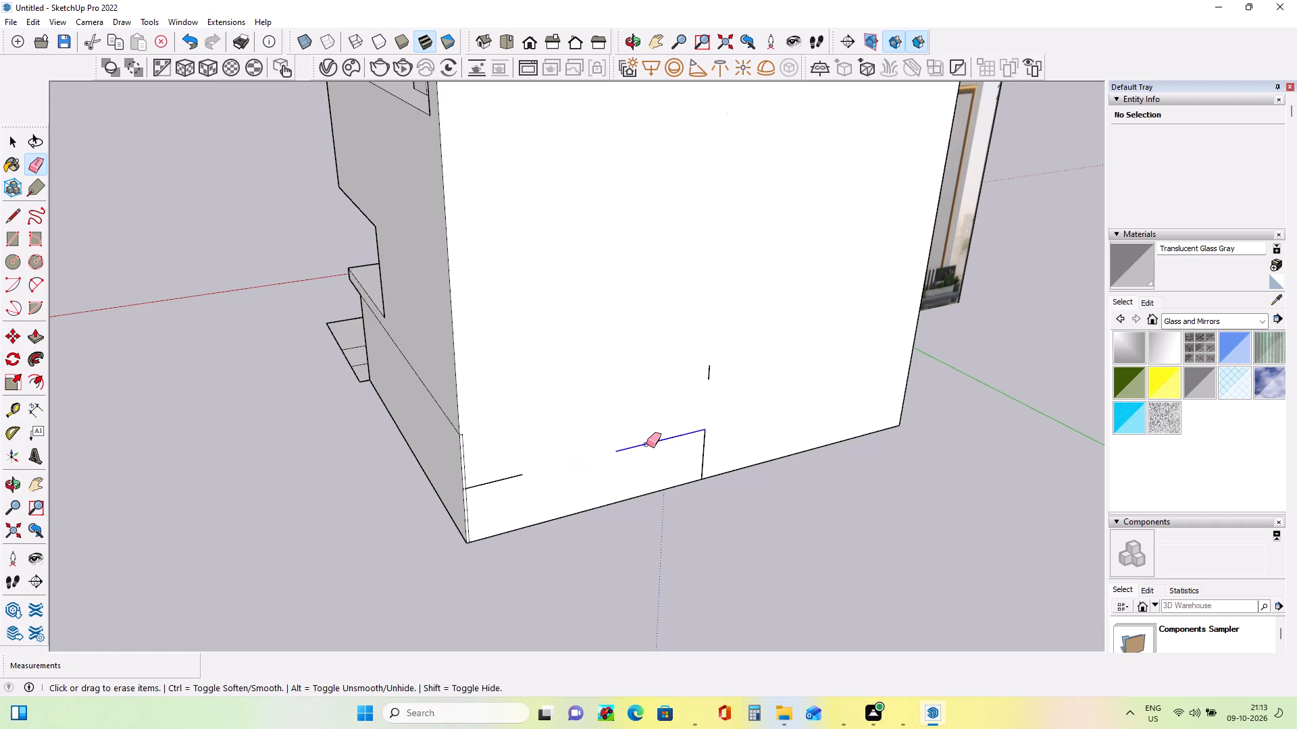
{"action": "left_click", "coordinate": [705, 444]}
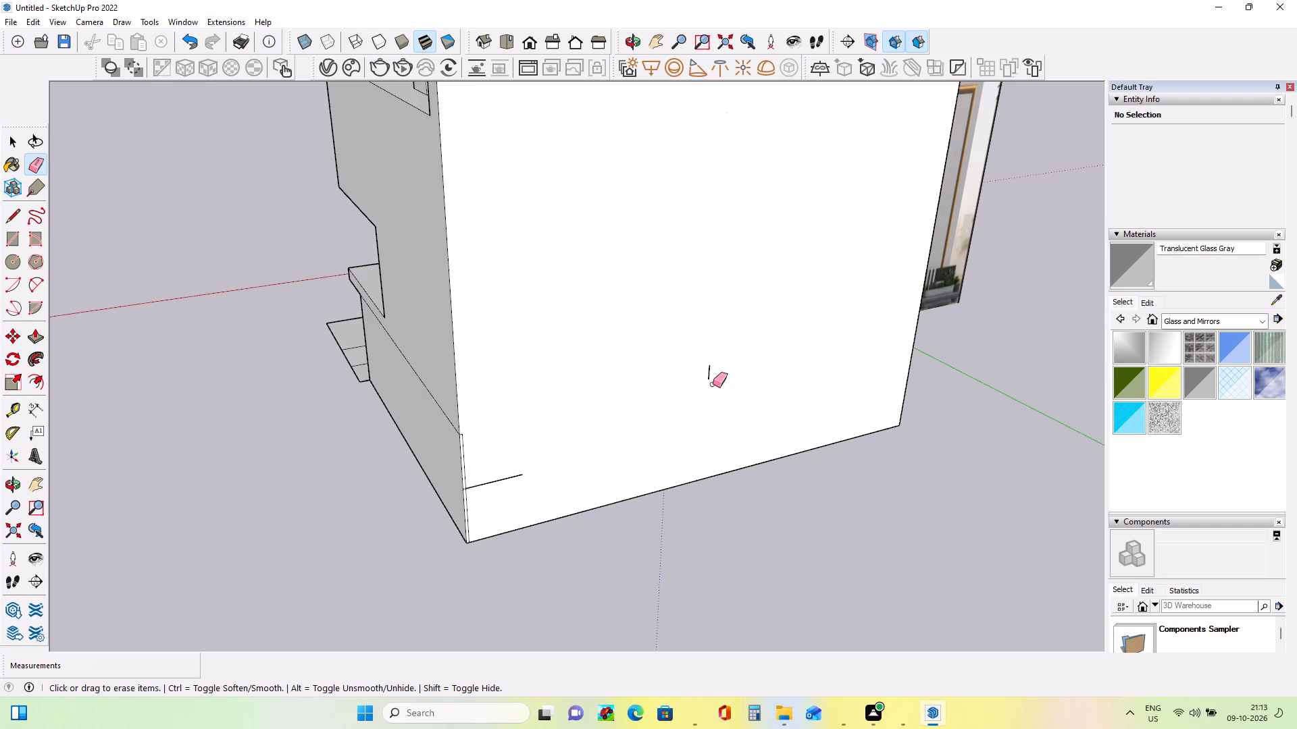
{"action": "left_click", "coordinate": [708, 376]}
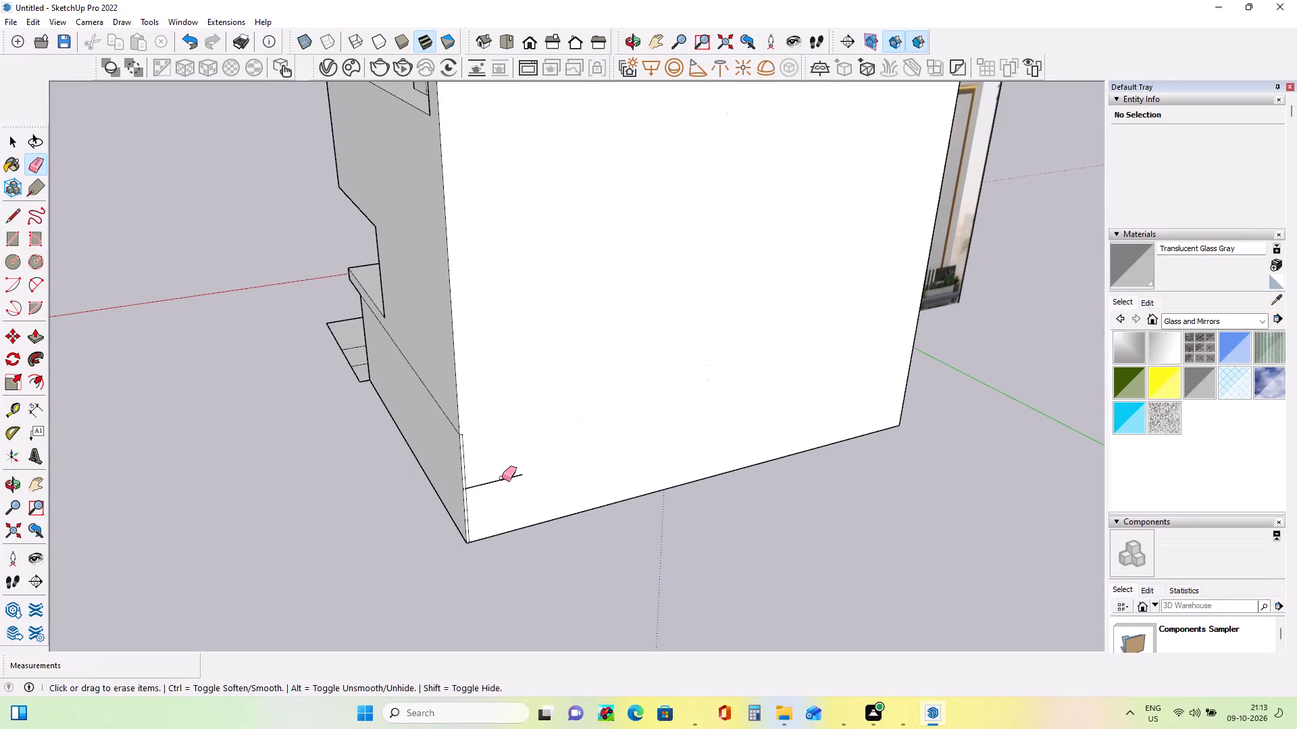
{"action": "left_click", "coordinate": [505, 480]}
Erase the thin strip lines and short edge stubs beside the lower rear corner of the side wall.
{"action": "middle_click_drag", "start_coordinate": [481, 483], "coordinate": [503, 448]}
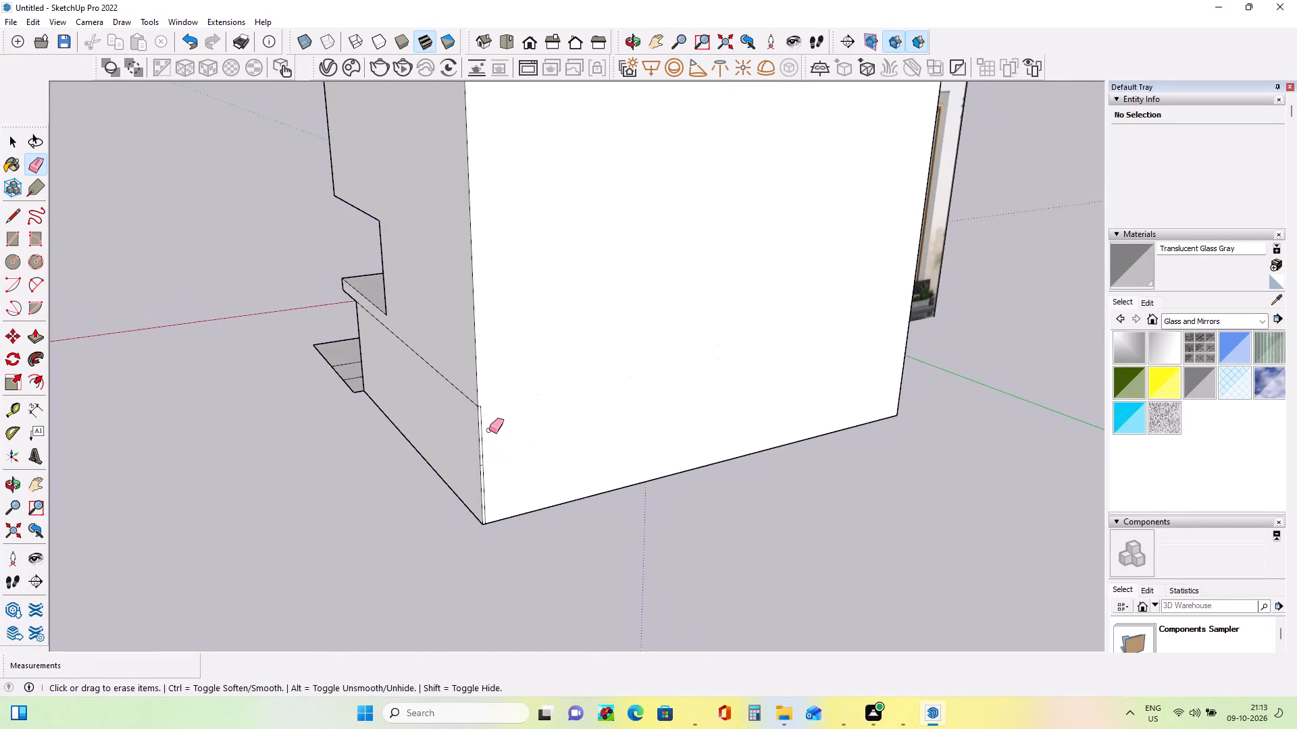
{"action": "scroll", "coordinate": [485, 430], "scroll_direction": "up", "scroll_amount": 7}
{"action": "left_click", "coordinate": [478, 422]}
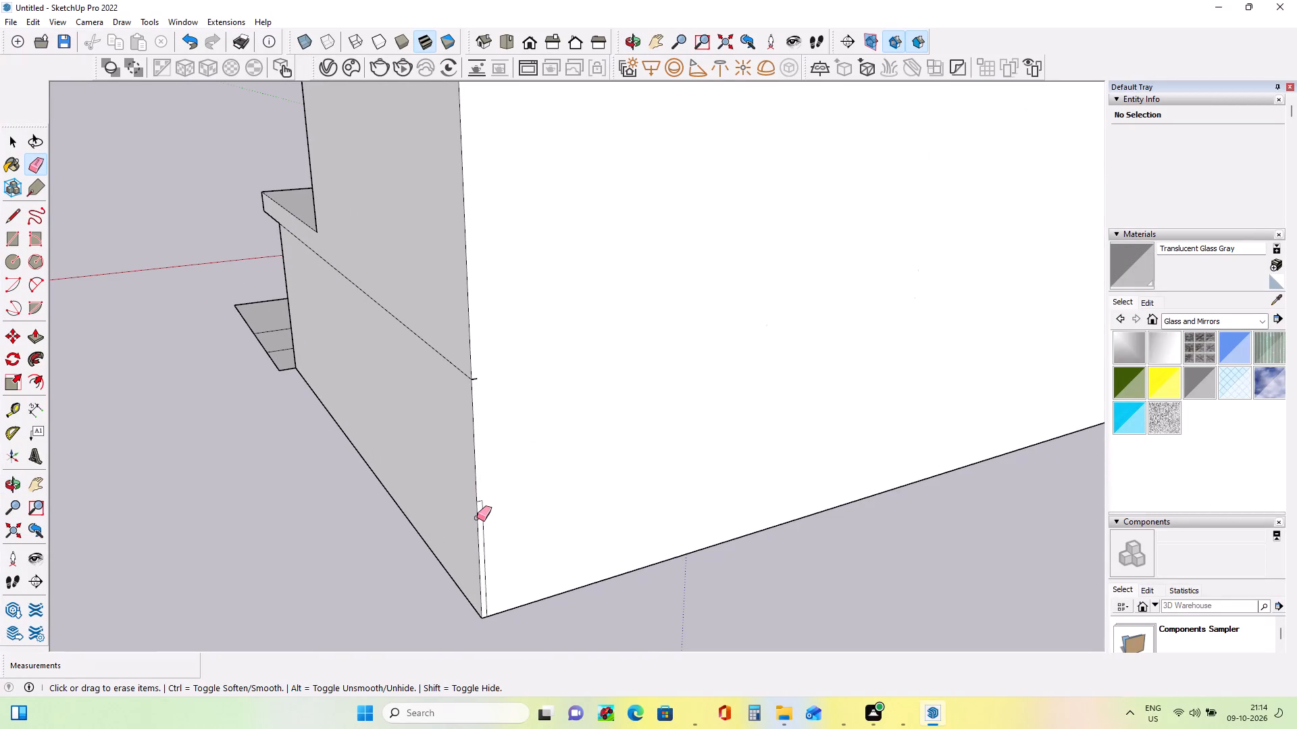
{"action": "left_click", "coordinate": [482, 515]}
{"action": "scroll", "coordinate": [480, 509], "scroll_direction": "up", "scroll_amount": 4}
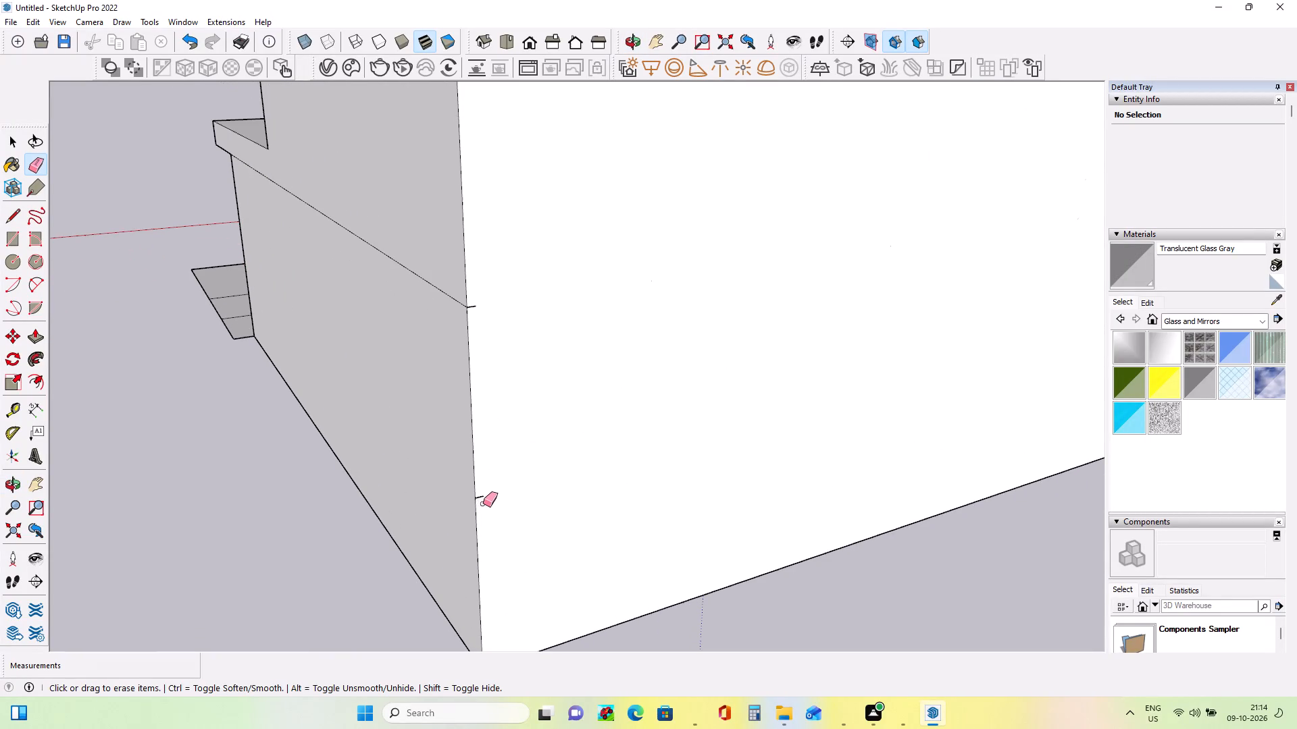
{"action": "left_click", "coordinate": [484, 497]}
{"action": "left_click", "coordinate": [474, 307]}
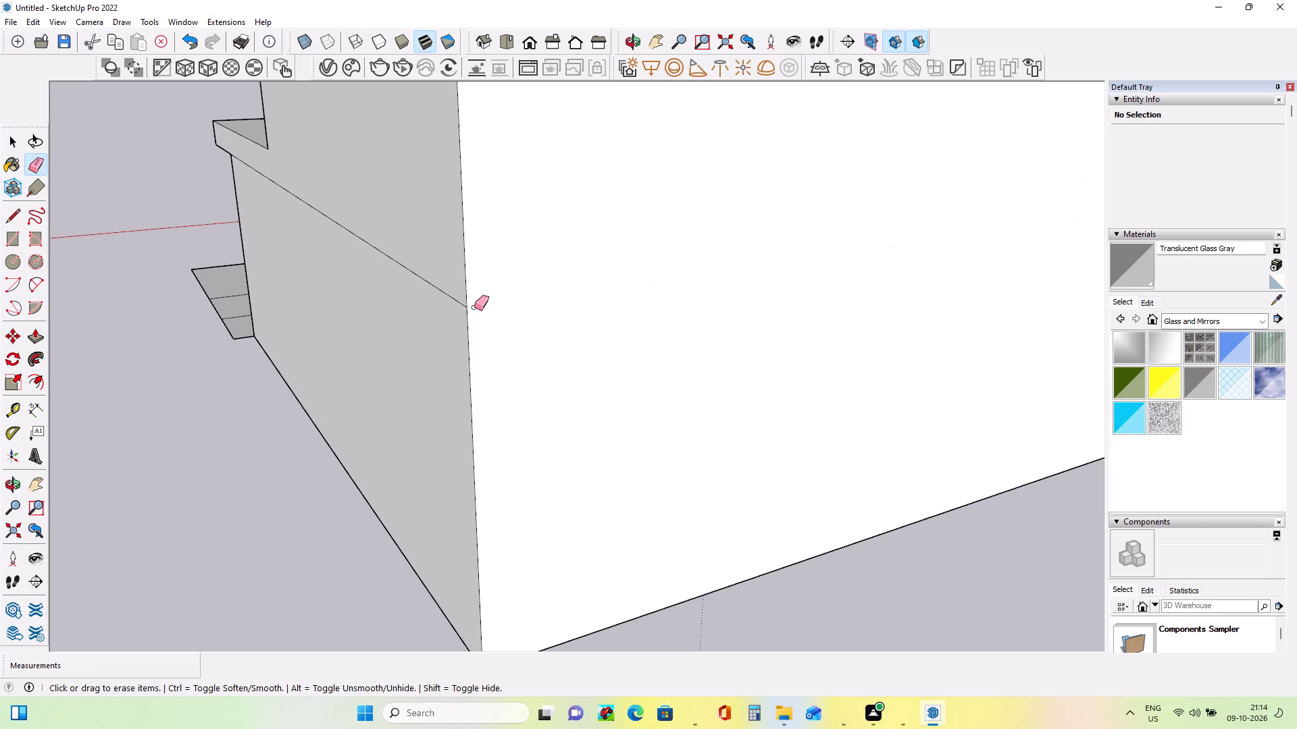
Erase the line crossing the side wall above the ground floor, undoing the accidental removal of the adjoining corner edge.
{"action": "left_click", "coordinate": [465, 306]}
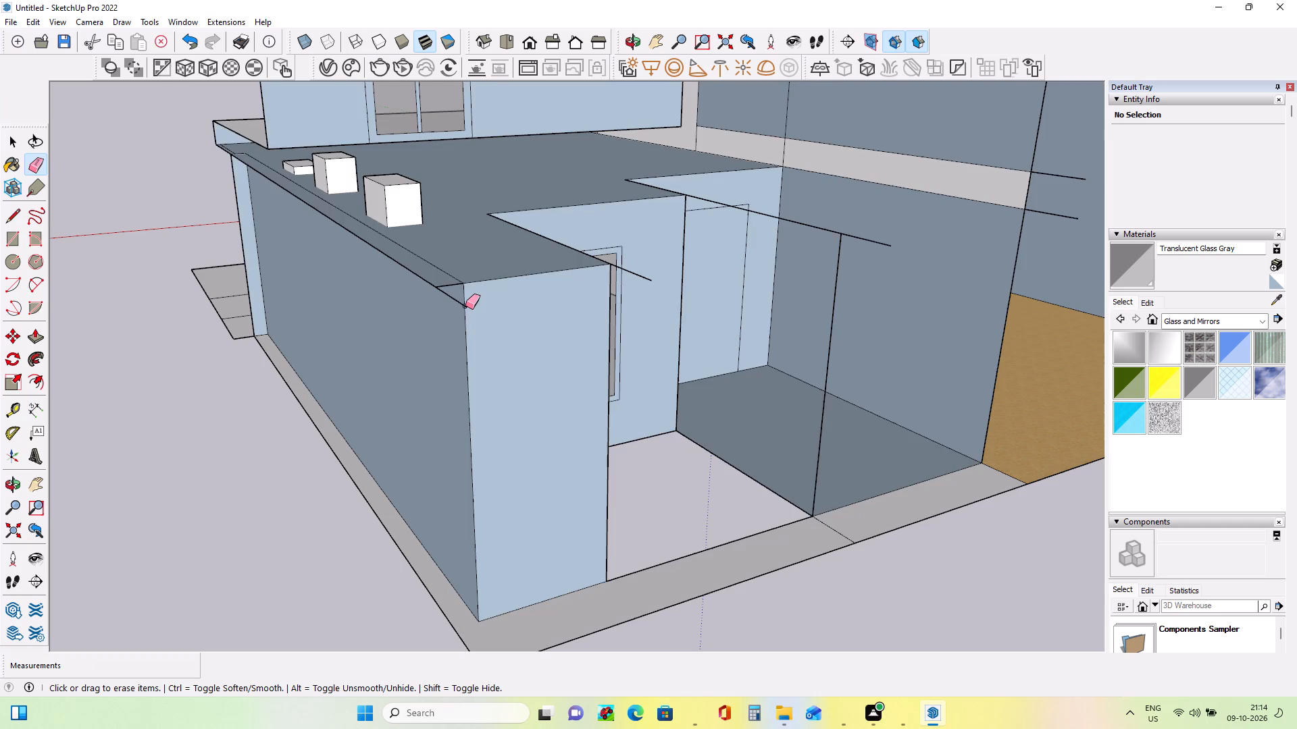
{"action": "key", "text": "ctrl+z"}
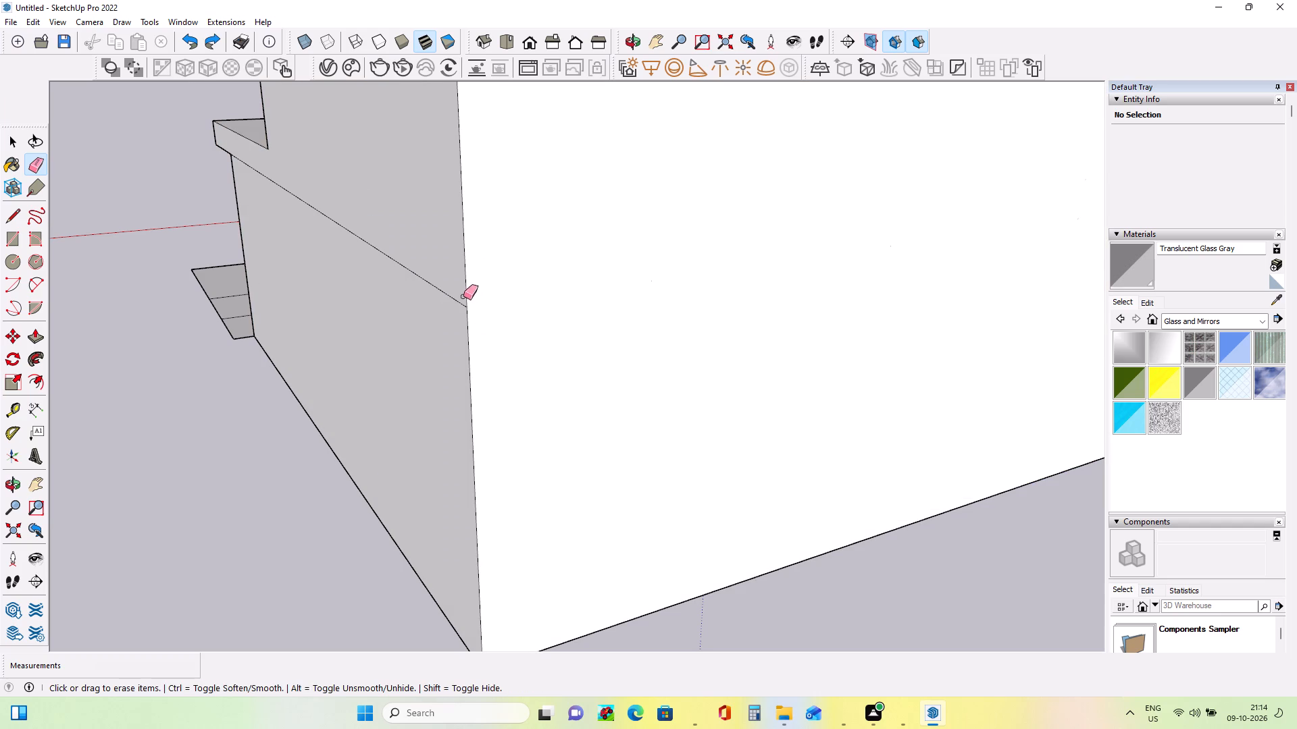
{"action": "left_click", "coordinate": [461, 306]}
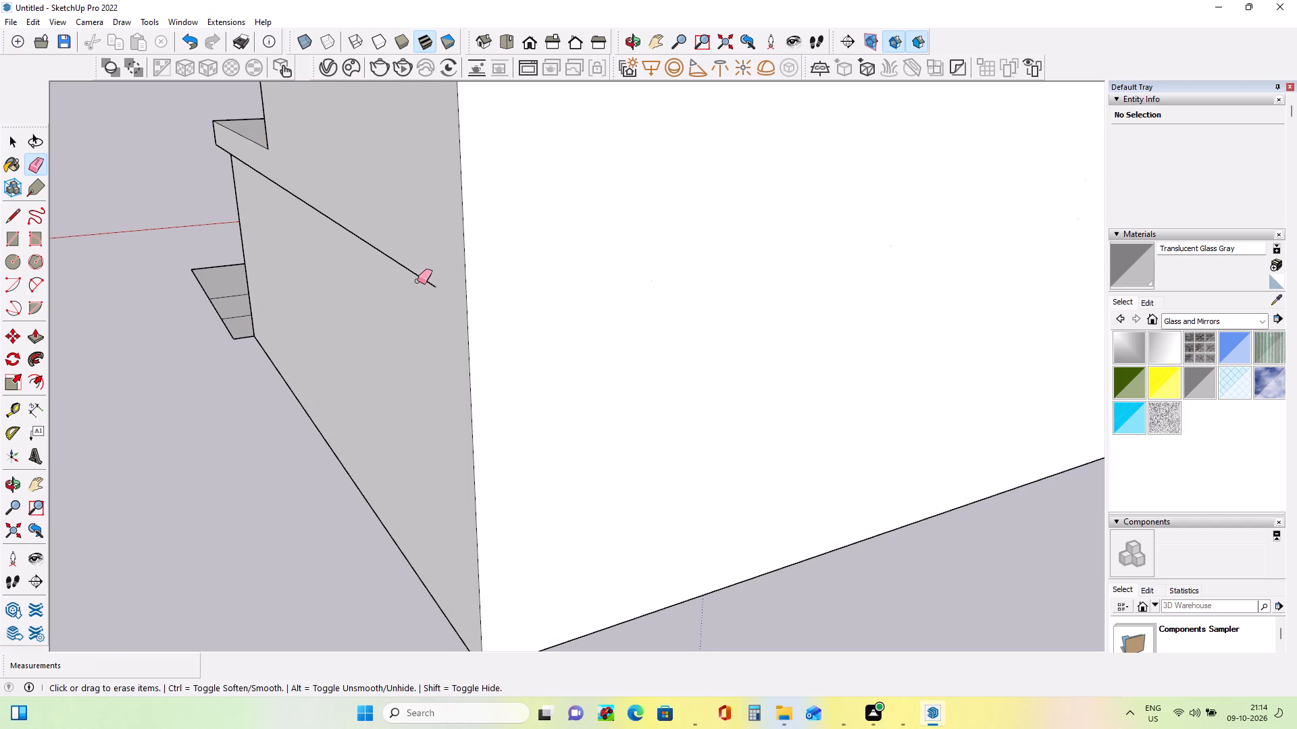
{"action": "left_click", "coordinate": [422, 280]}
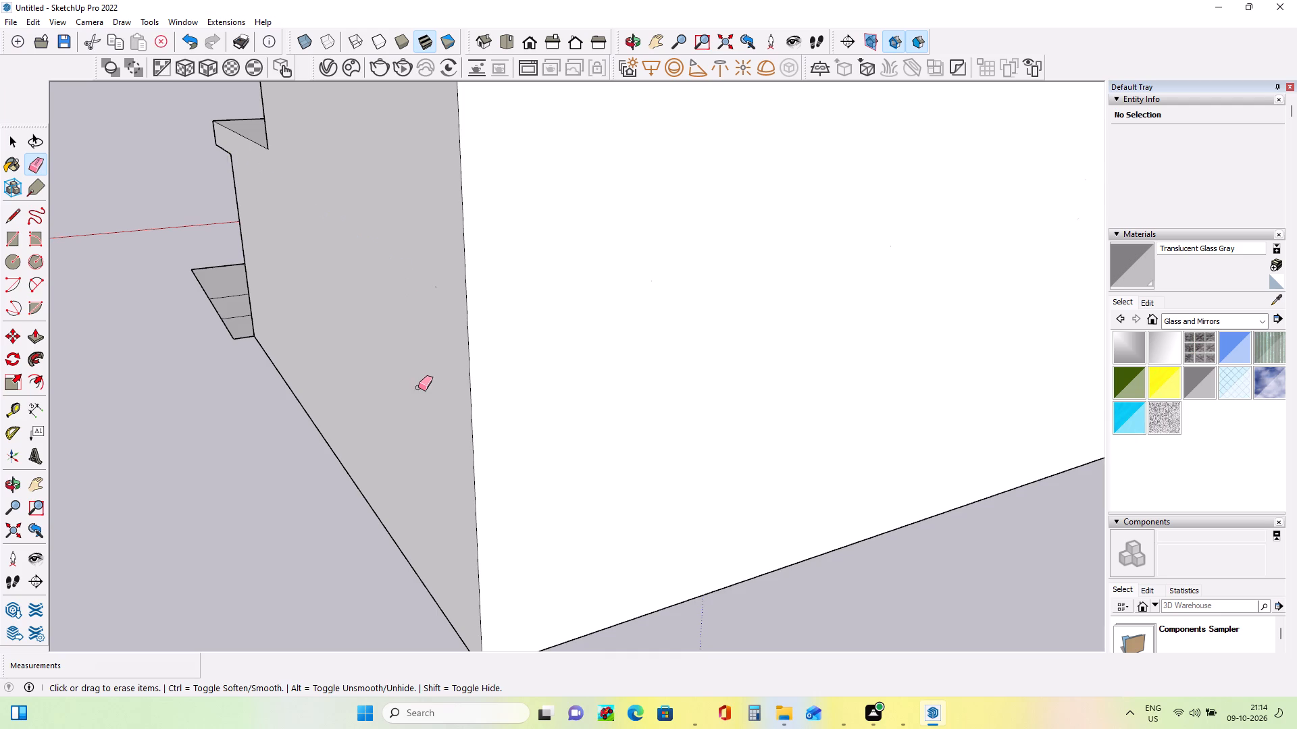
Inspect the building from the side and front, comparing the facade with the reference image.
{"action": "middle_click_drag", "start_coordinate": [454, 388], "coordinate": [982, 482]}
{"action": "scroll", "coordinate": [990, 487], "scroll_direction": "down", "scroll_amount": 11}
{"action": "middle_click_drag", "start_coordinate": [790, 502], "coordinate": [911, 309]}
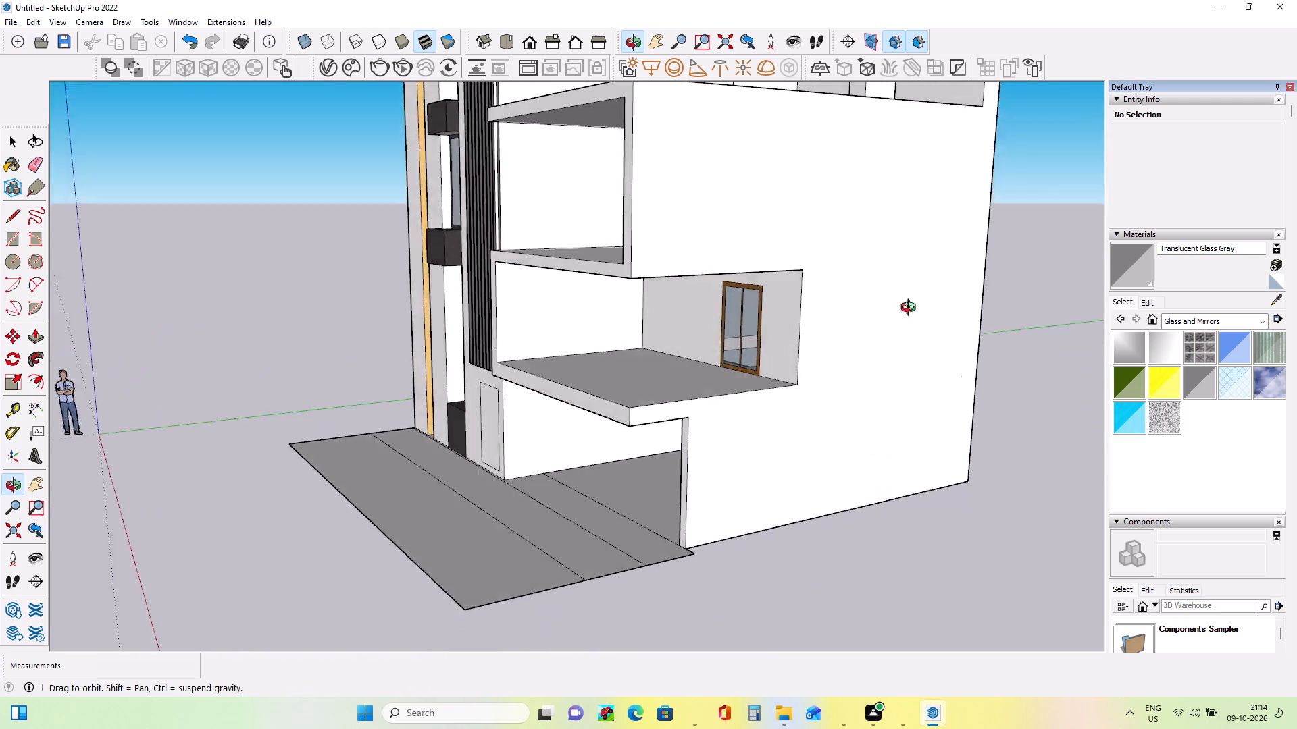
{"action": "middle_click_drag", "start_coordinate": [911, 309], "coordinate": [1037, 293]}
{"action": "middle_click_drag", "start_coordinate": [698, 405], "coordinate": [860, 523]}
{"action": "scroll", "coordinate": [857, 529], "scroll_direction": "down", "scroll_amount": 6}
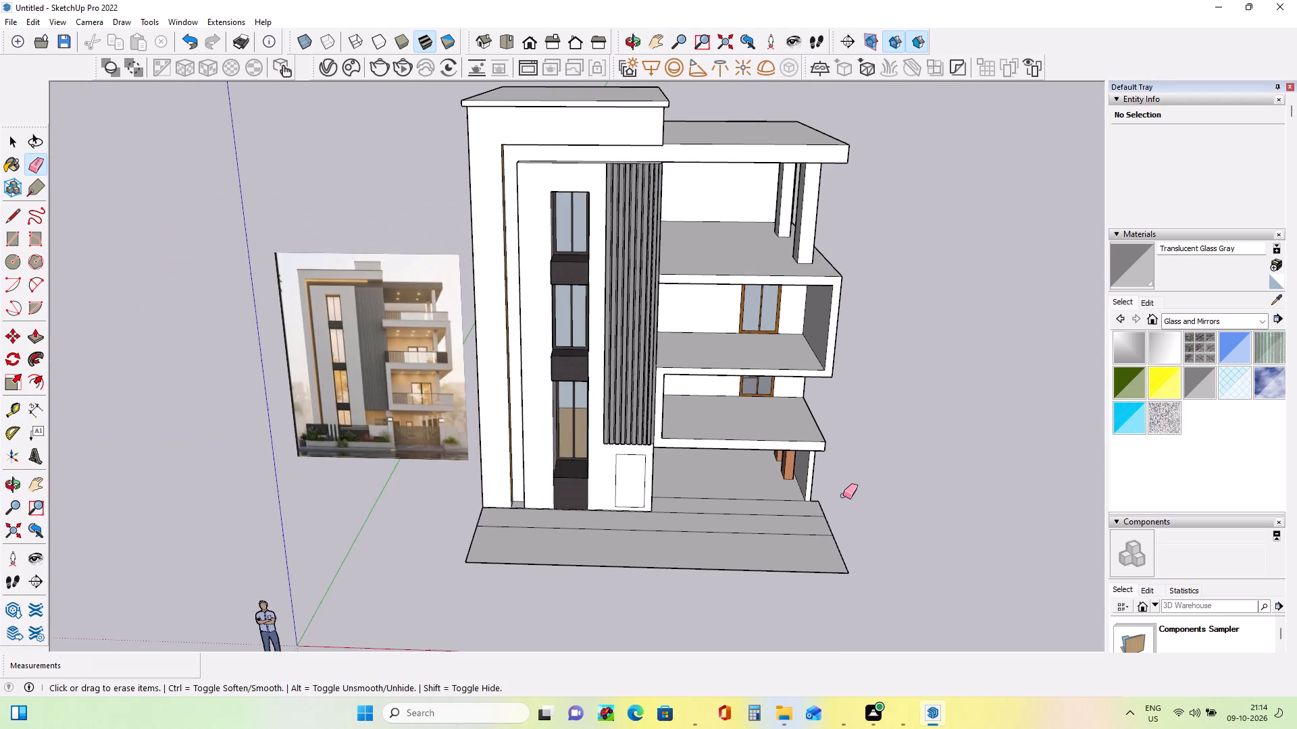
{"action": "middle_click_drag", "start_coordinate": [834, 467], "coordinate": [812, 420]}
{"action": "scroll", "coordinate": [682, 467], "scroll_direction": "up", "scroll_amount": 2}
{"action": "scroll", "coordinate": [682, 467], "scroll_direction": "down", "scroll_amount": 1}
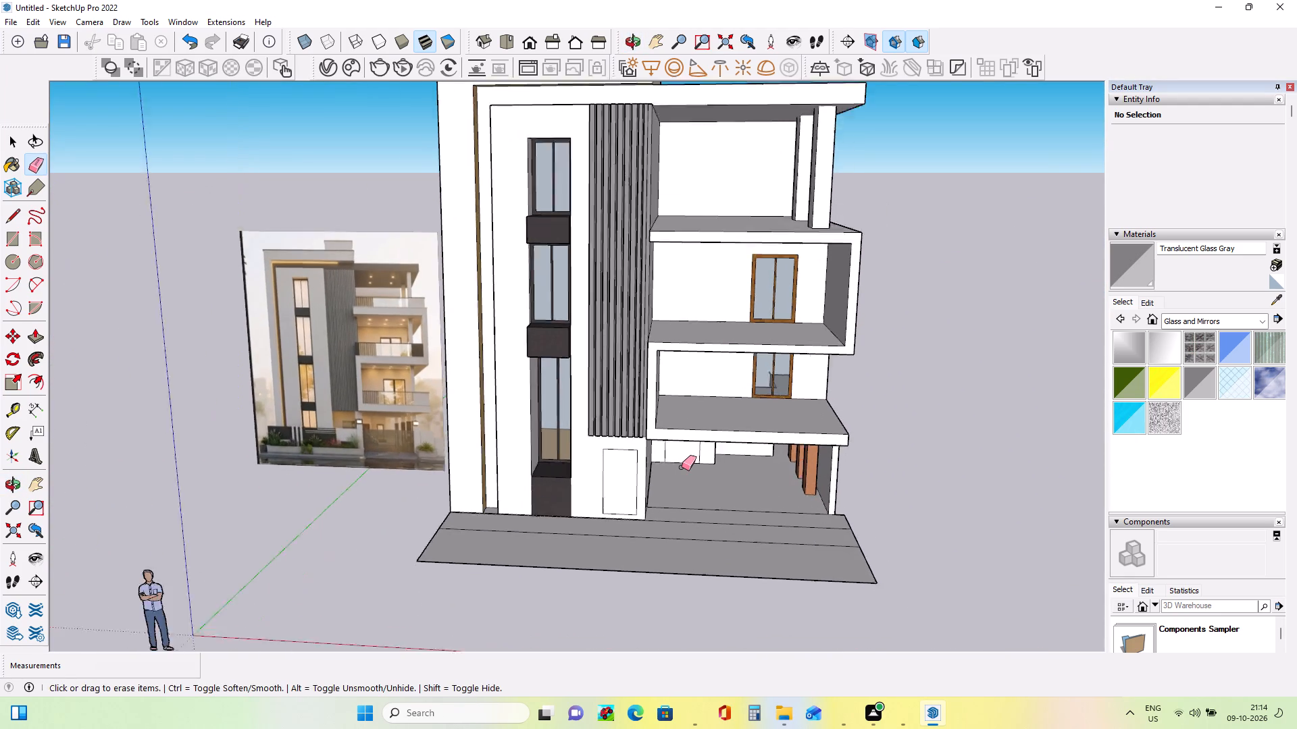
{"action": "scroll", "coordinate": [682, 467], "scroll_direction": "down", "scroll_amount": 5}
{"action": "middle_click_drag", "start_coordinate": [750, 452], "coordinate": [751, 463]}
{"action": "scroll", "coordinate": [625, 360], "scroll_direction": "up", "scroll_amount": 2}
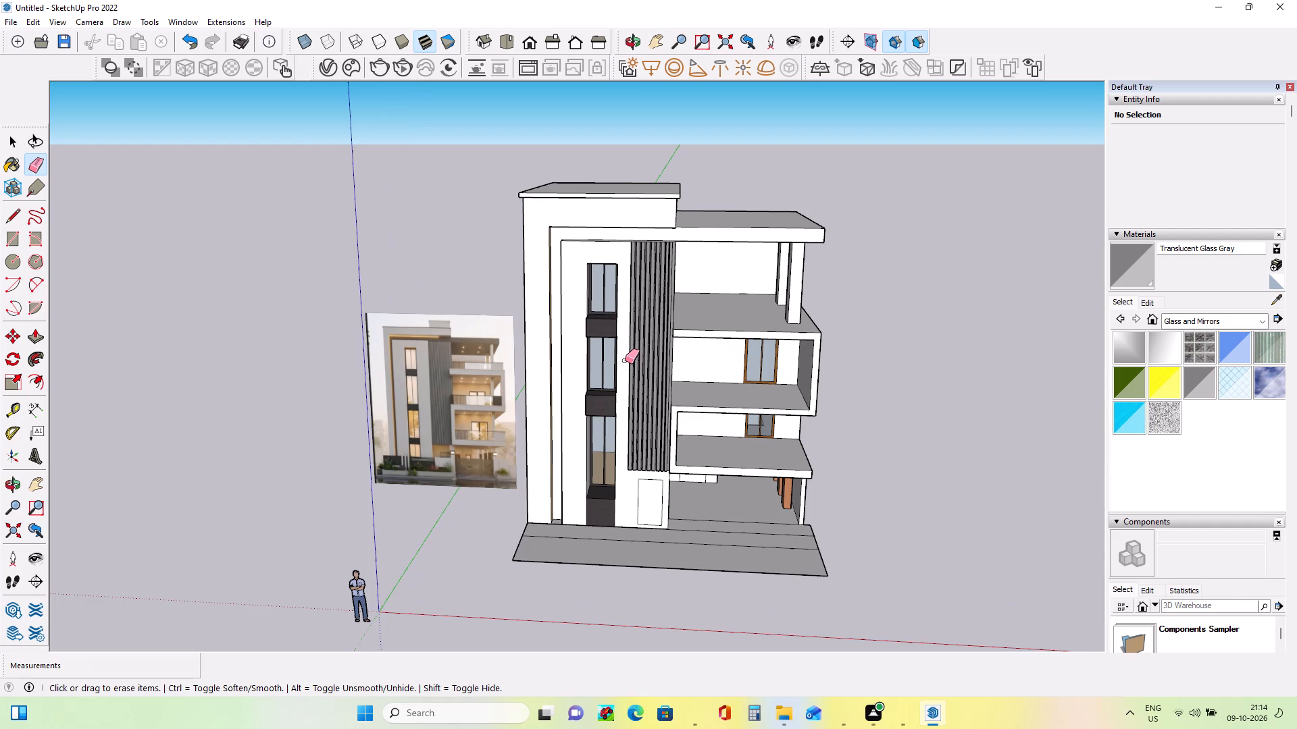
{"action": "scroll", "coordinate": [625, 360], "scroll_direction": "up", "scroll_amount": 2}
{"action": "scroll", "coordinate": [774, 427], "scroll_direction": "up", "scroll_amount": 1}
{"action": "middle_click_drag", "start_coordinate": [774, 427], "coordinate": [744, 423]}
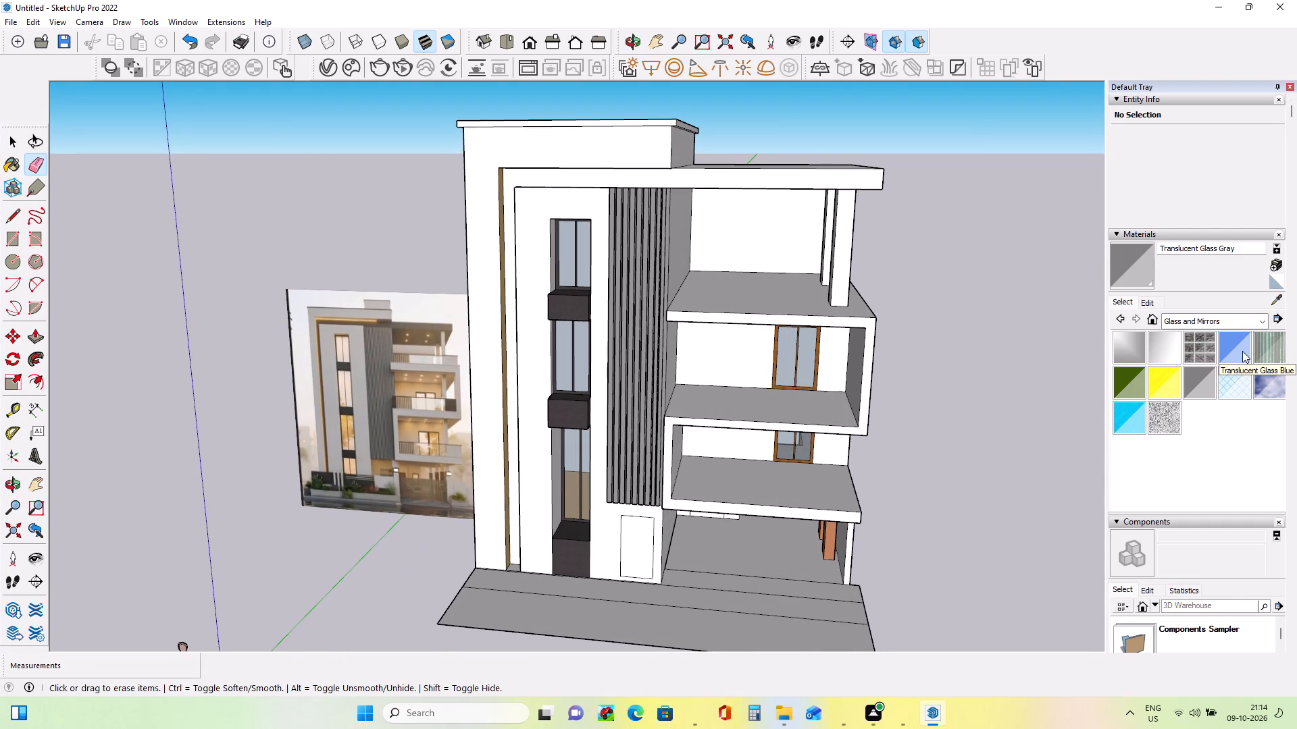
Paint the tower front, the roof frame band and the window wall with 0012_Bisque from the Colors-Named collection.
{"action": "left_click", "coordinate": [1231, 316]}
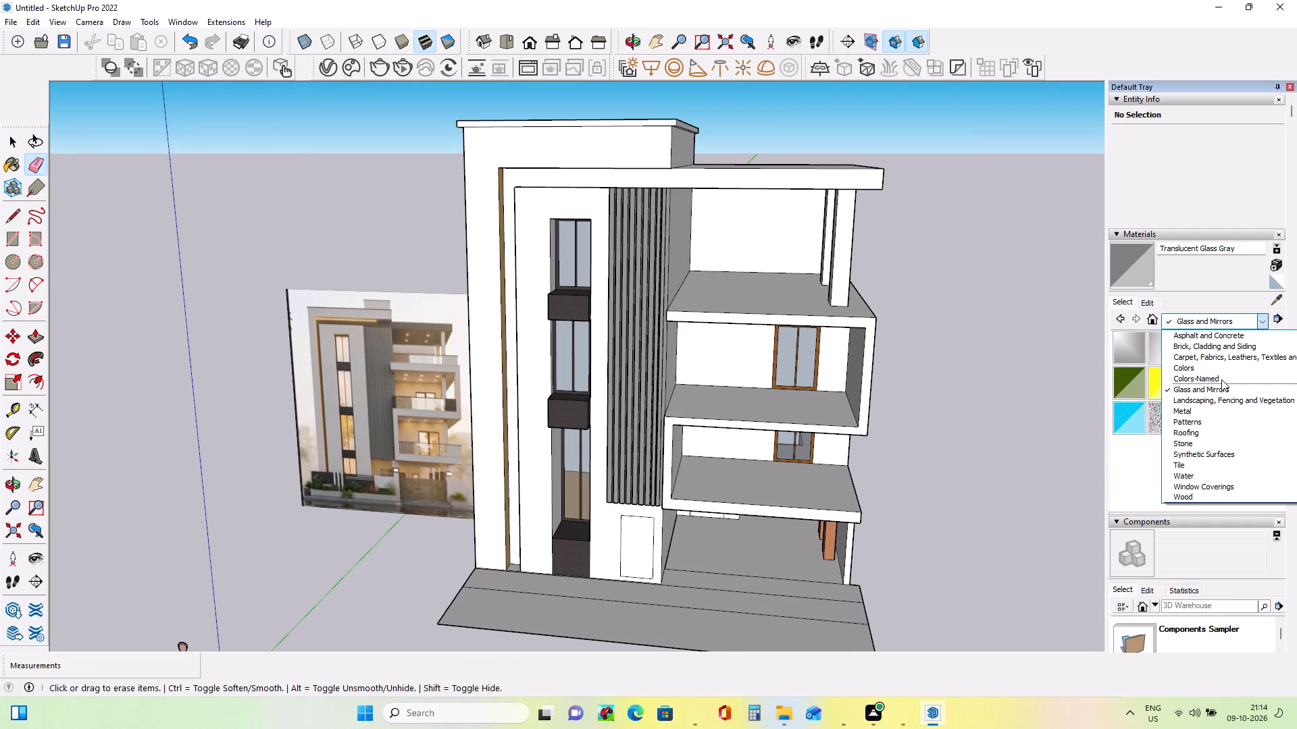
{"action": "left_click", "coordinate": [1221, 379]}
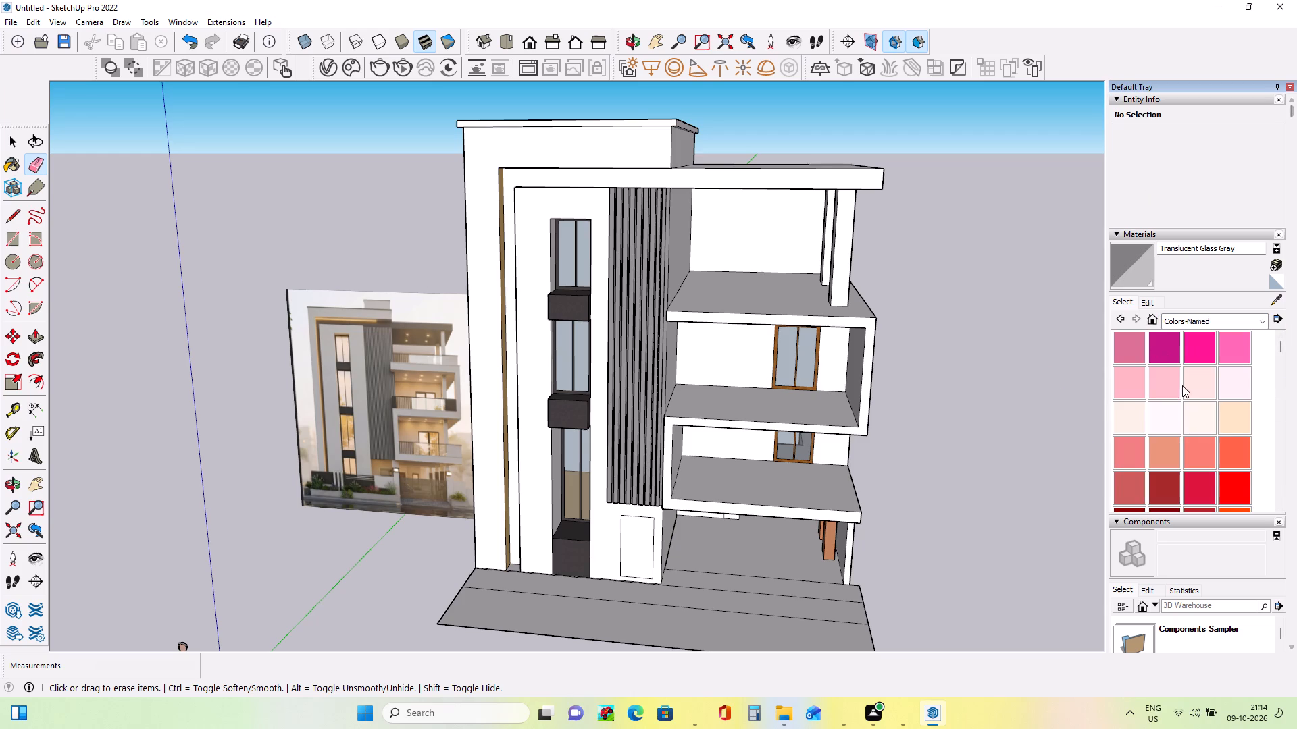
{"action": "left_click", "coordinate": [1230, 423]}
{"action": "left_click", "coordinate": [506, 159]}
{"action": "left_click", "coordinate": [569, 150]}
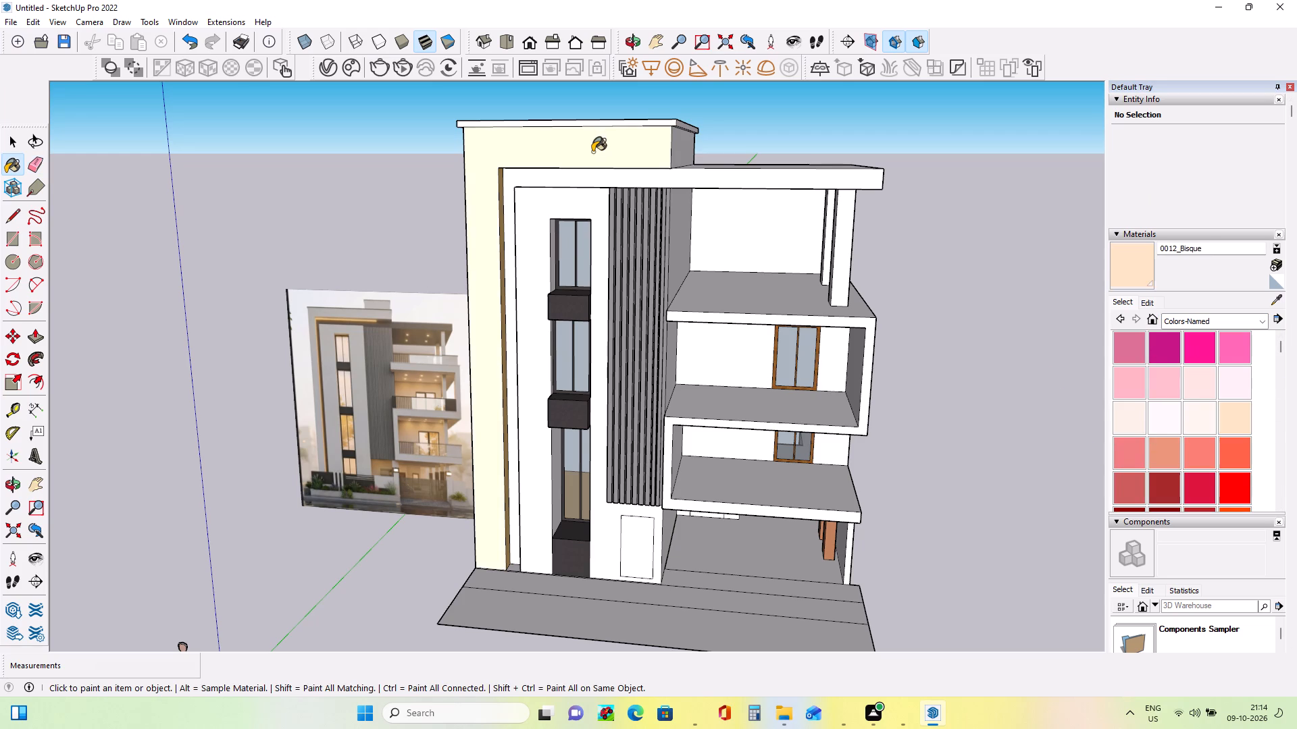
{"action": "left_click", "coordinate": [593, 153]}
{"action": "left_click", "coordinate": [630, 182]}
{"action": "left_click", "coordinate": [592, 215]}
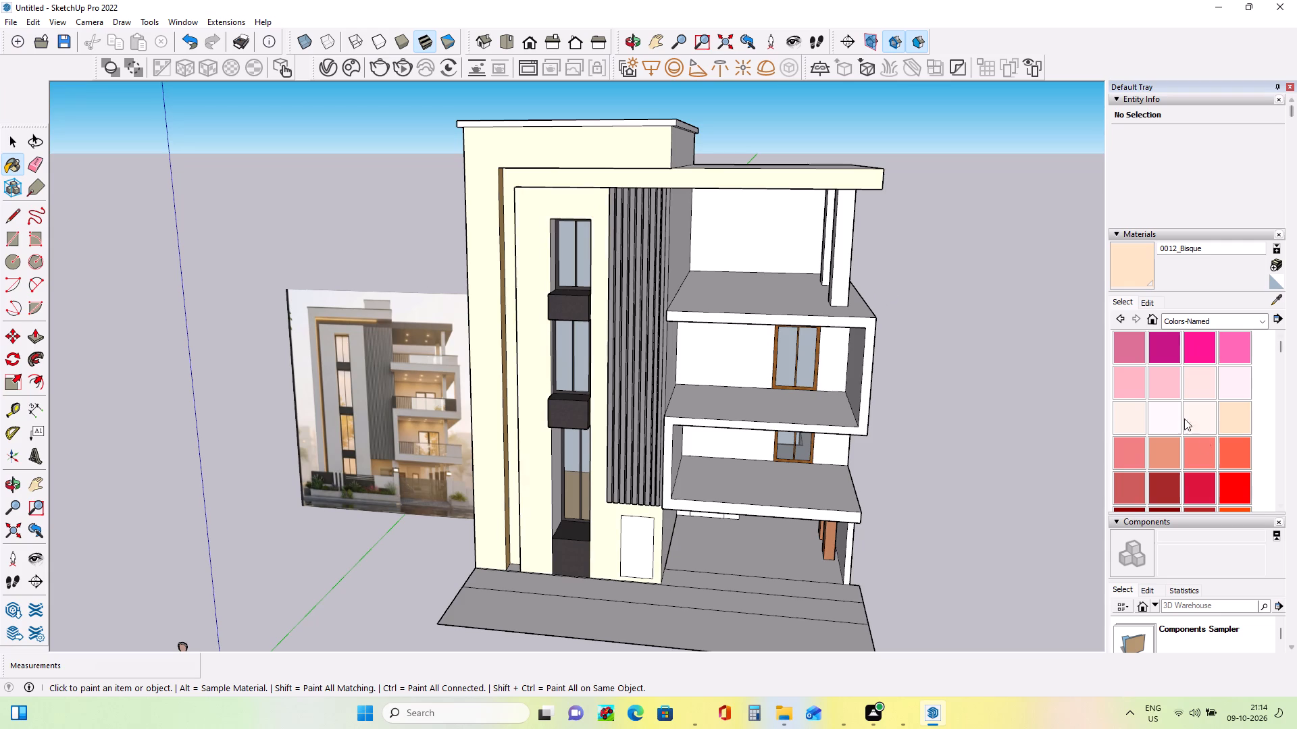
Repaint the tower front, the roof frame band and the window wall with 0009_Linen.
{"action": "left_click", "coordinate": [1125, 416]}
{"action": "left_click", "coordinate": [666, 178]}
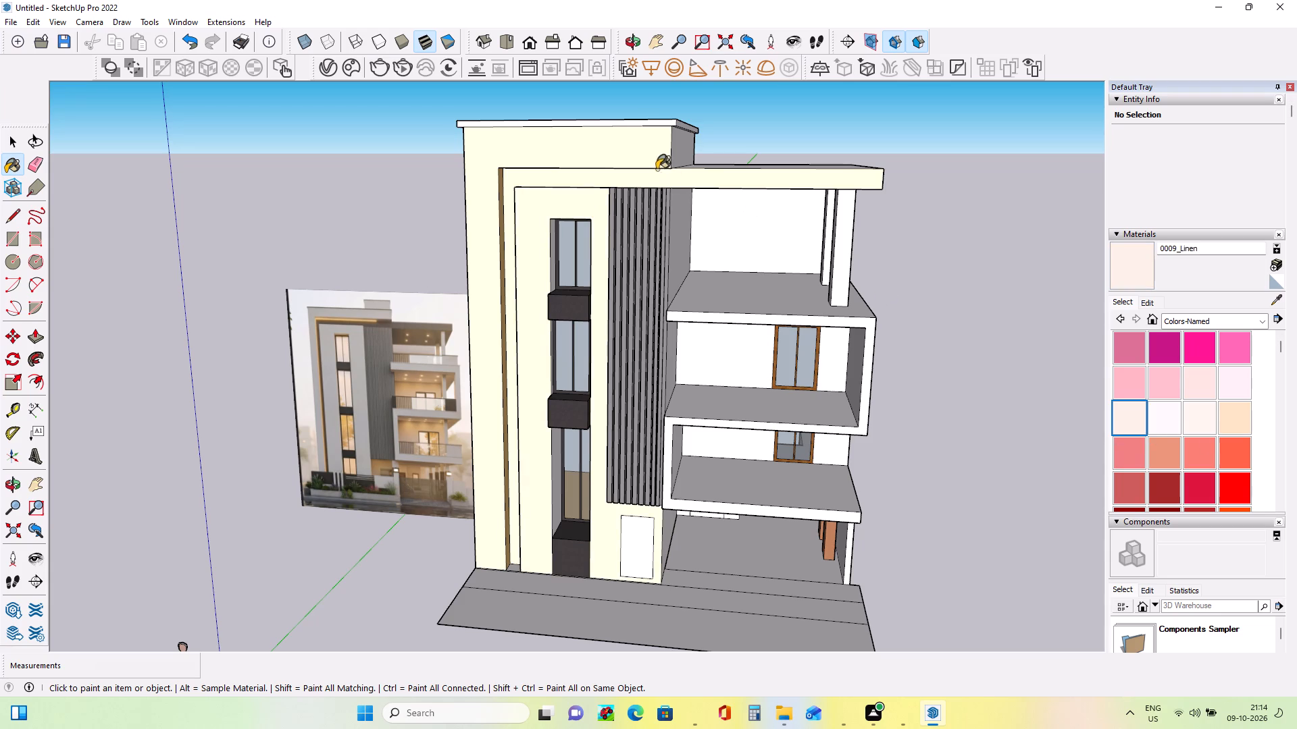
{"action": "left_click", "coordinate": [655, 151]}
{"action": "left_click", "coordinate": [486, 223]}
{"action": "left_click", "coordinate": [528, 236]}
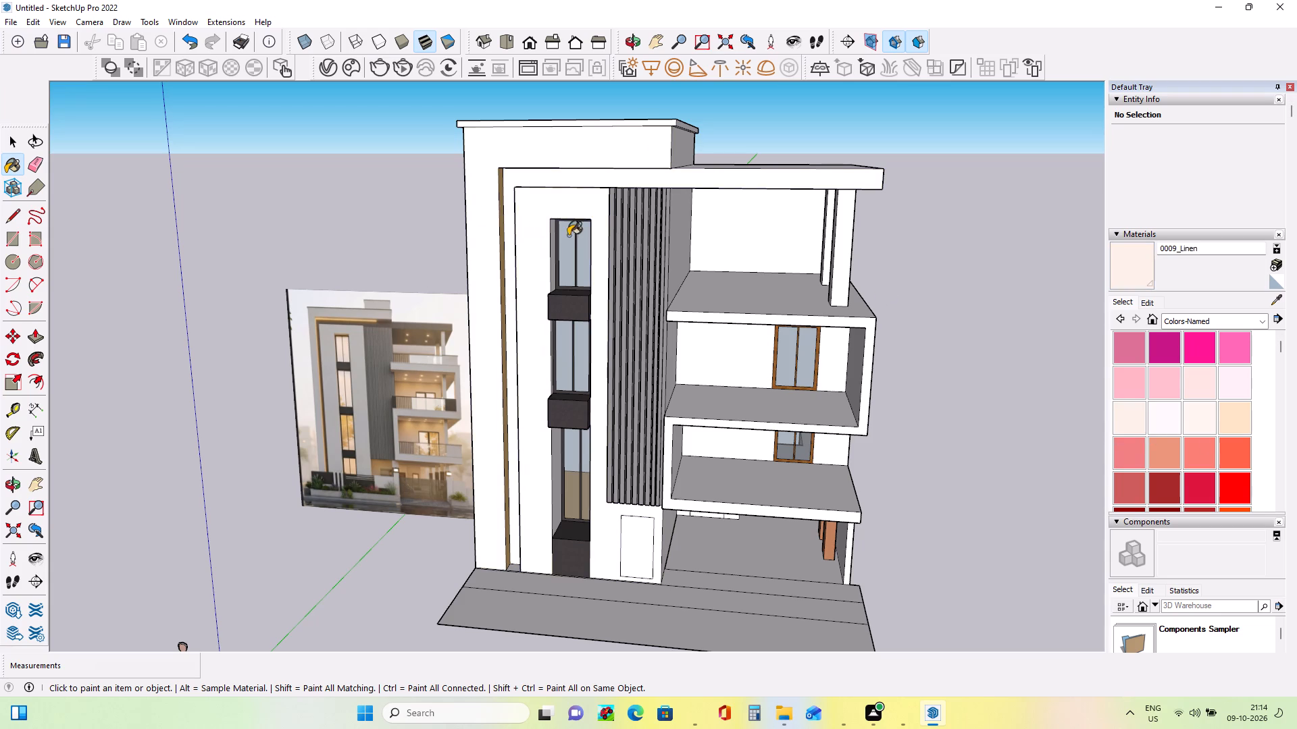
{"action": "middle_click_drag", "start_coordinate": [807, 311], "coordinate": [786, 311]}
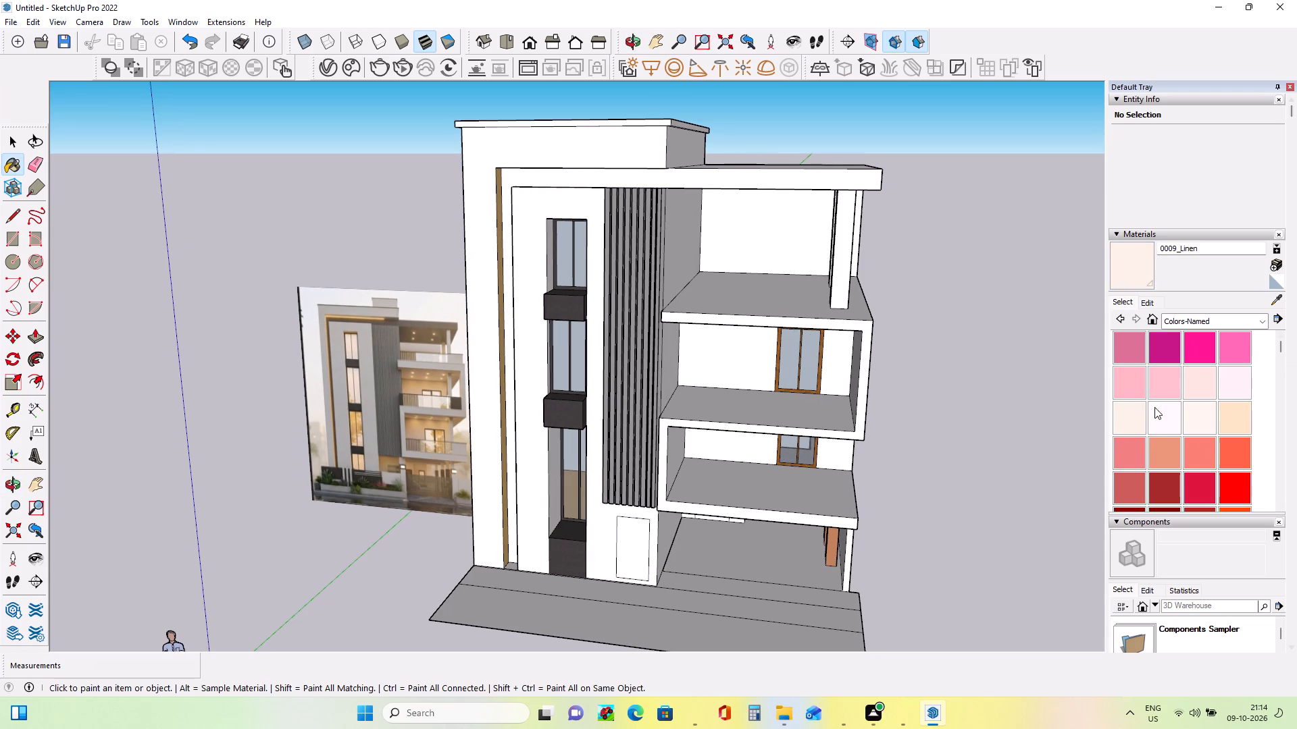
Create a new plain material in a pale cream colour at 100 opacity.
{"action": "left_click", "coordinate": [1277, 261]}
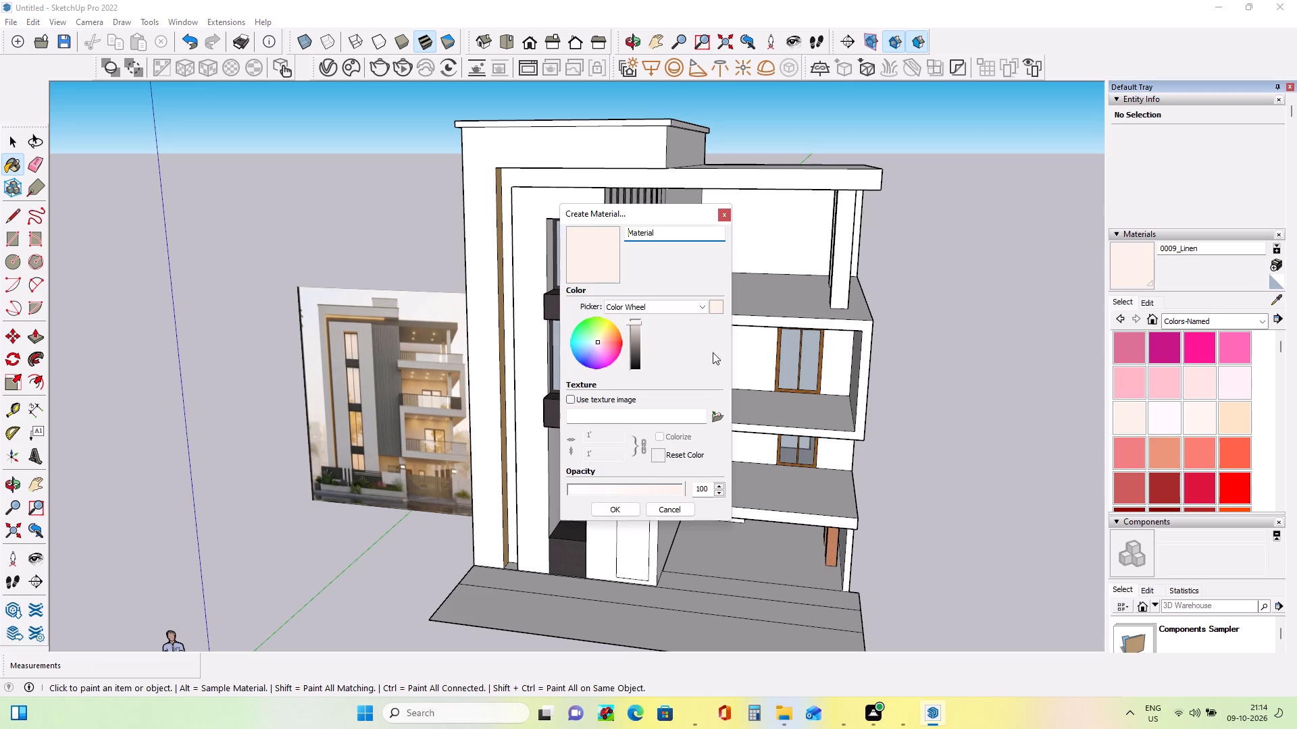
{"action": "left_click", "coordinate": [601, 337]}
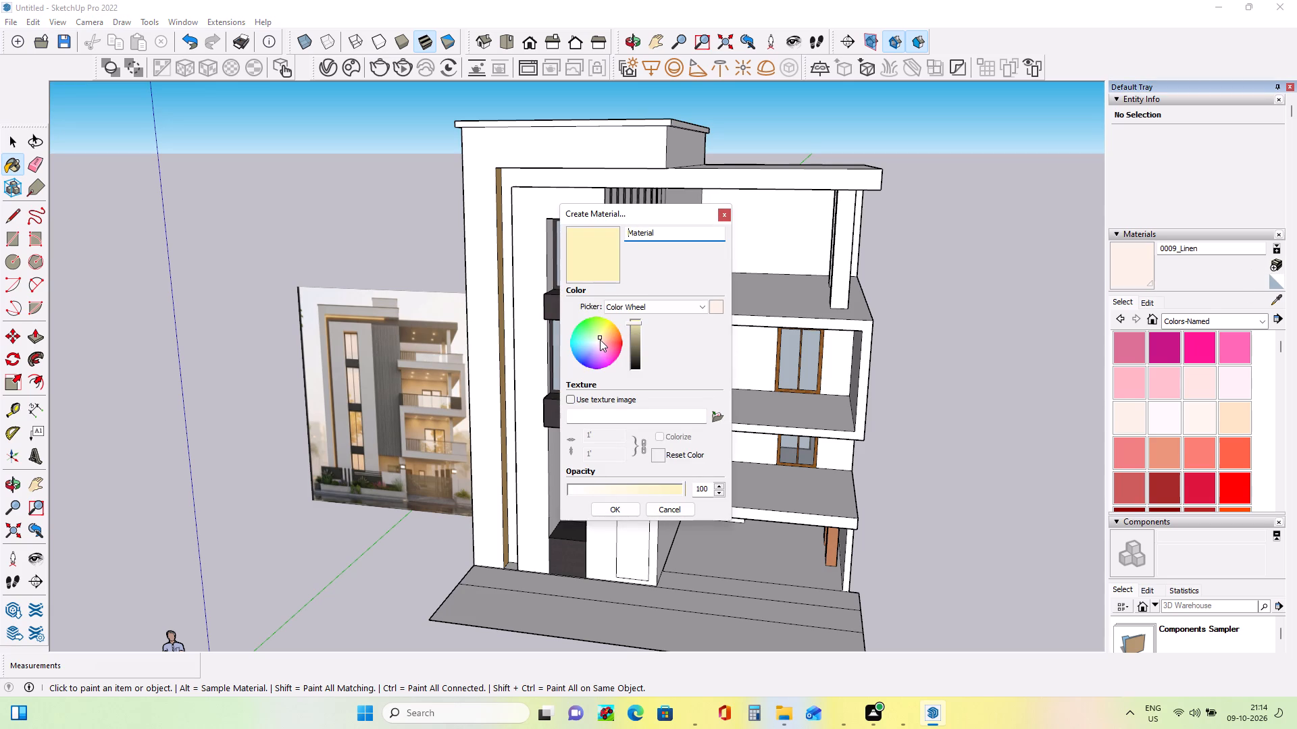
{"action": "left_click", "coordinate": [599, 340]}
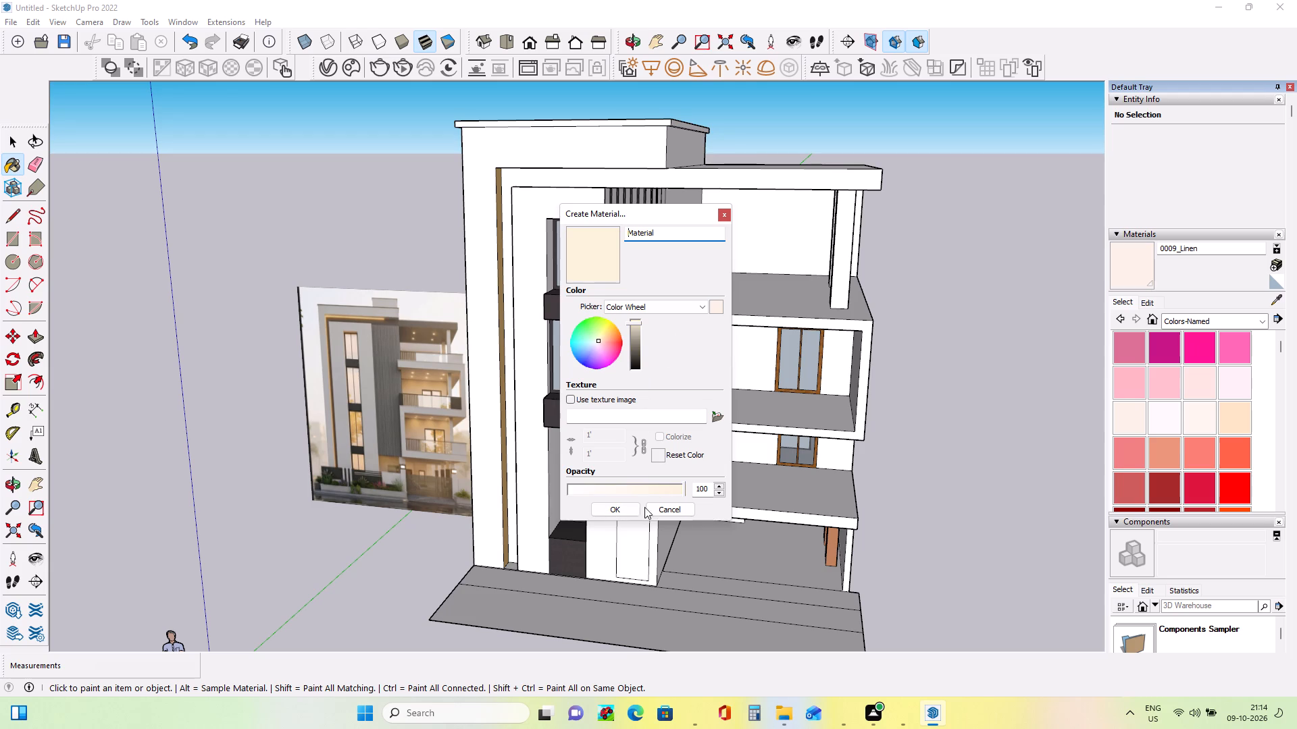
{"action": "left_click", "coordinate": [633, 510]}
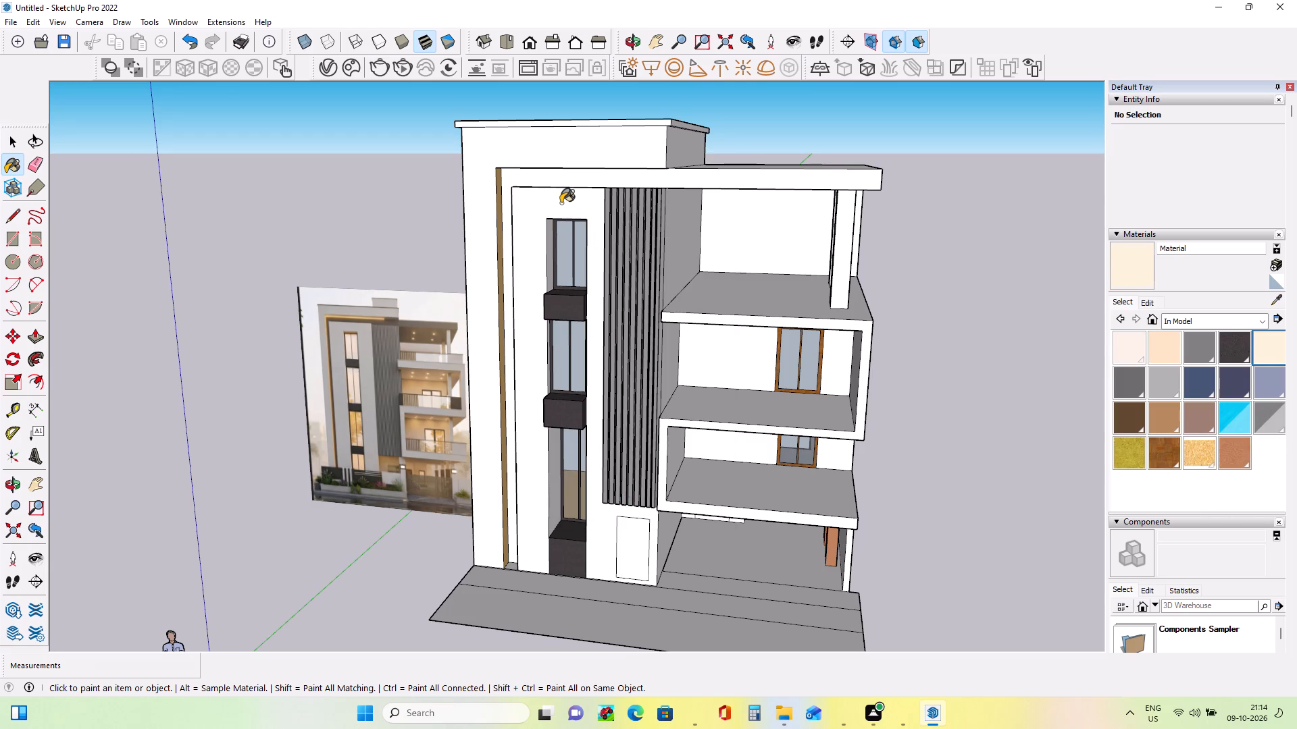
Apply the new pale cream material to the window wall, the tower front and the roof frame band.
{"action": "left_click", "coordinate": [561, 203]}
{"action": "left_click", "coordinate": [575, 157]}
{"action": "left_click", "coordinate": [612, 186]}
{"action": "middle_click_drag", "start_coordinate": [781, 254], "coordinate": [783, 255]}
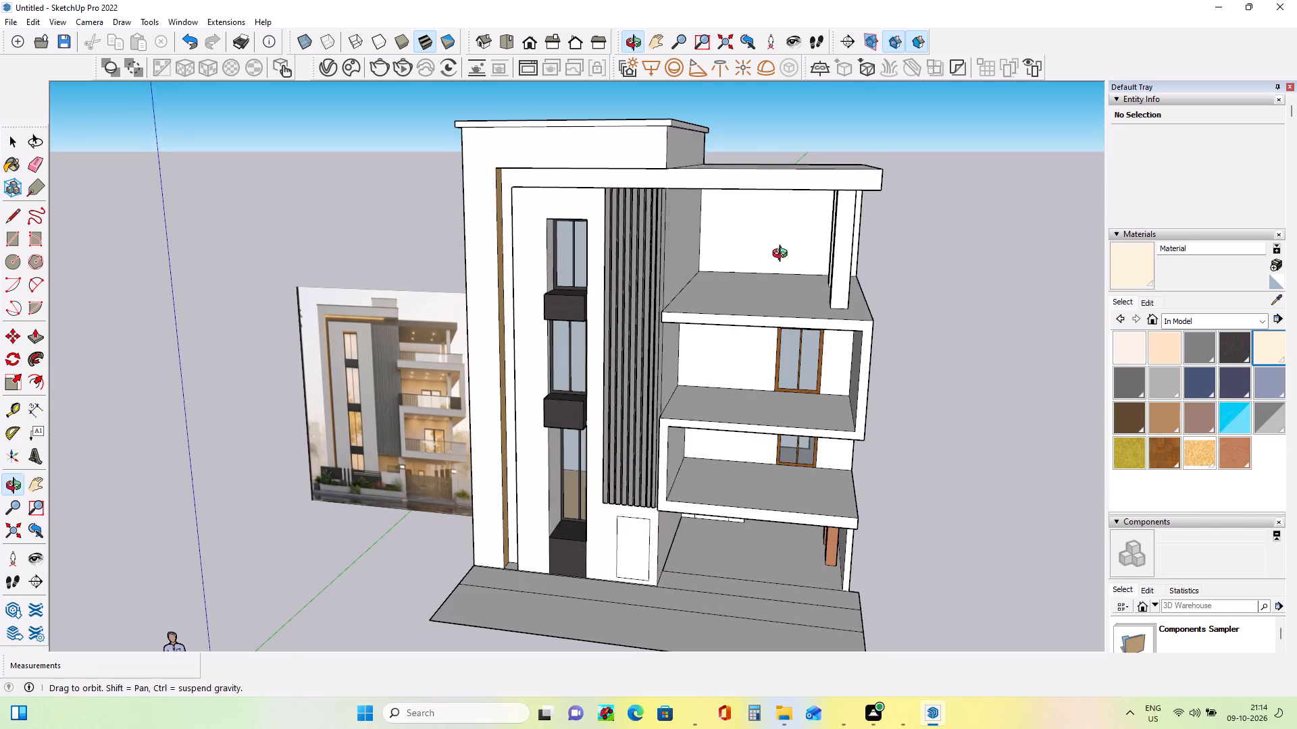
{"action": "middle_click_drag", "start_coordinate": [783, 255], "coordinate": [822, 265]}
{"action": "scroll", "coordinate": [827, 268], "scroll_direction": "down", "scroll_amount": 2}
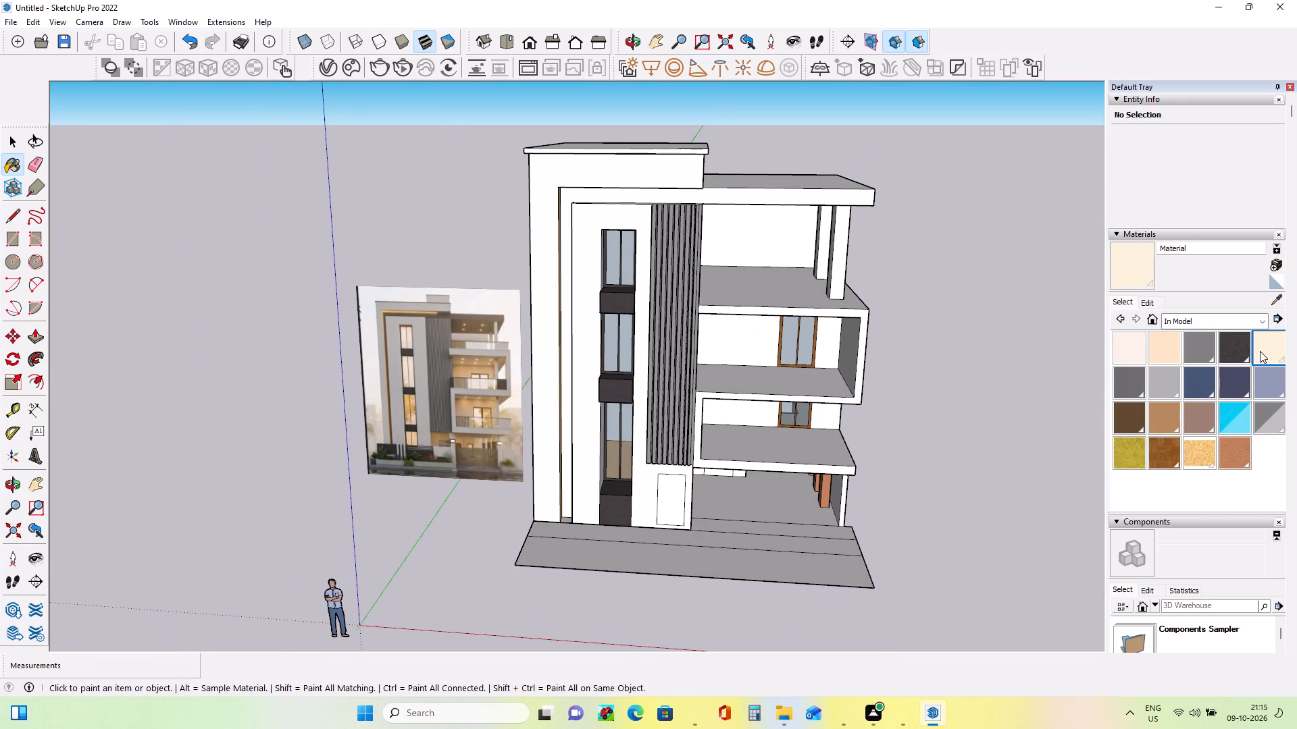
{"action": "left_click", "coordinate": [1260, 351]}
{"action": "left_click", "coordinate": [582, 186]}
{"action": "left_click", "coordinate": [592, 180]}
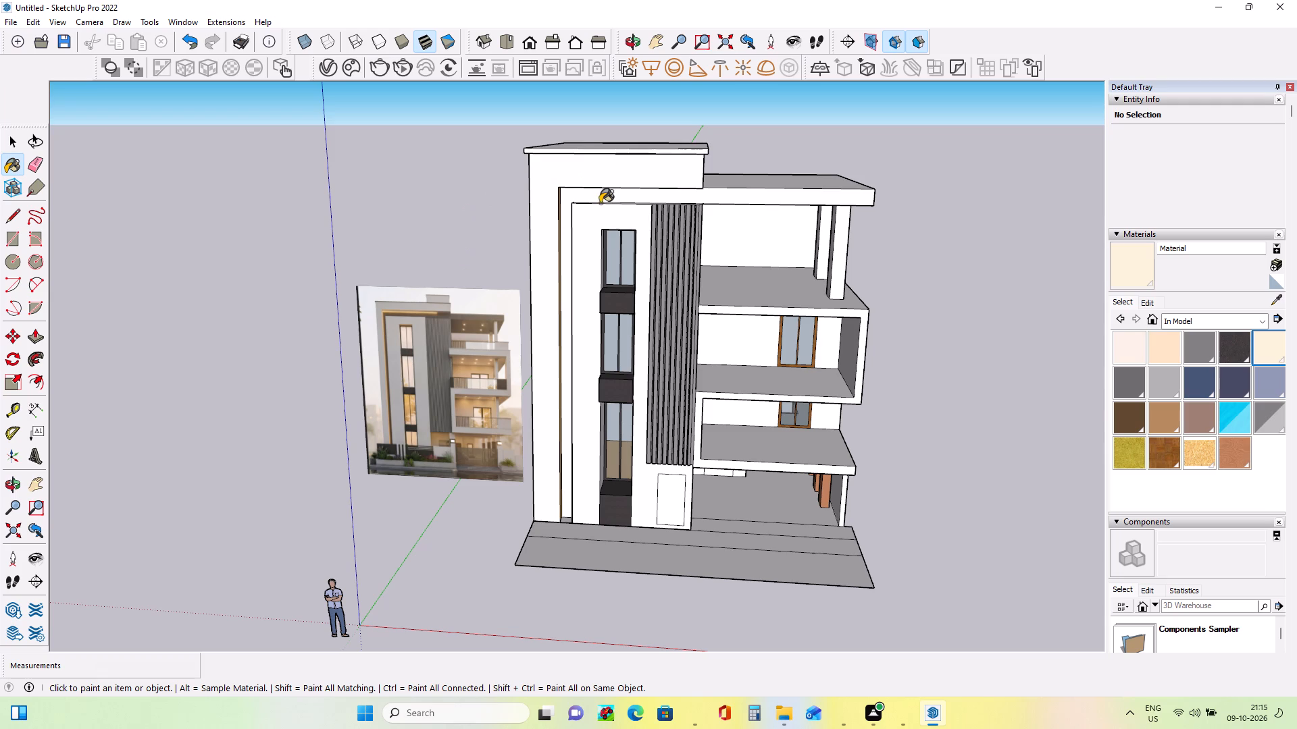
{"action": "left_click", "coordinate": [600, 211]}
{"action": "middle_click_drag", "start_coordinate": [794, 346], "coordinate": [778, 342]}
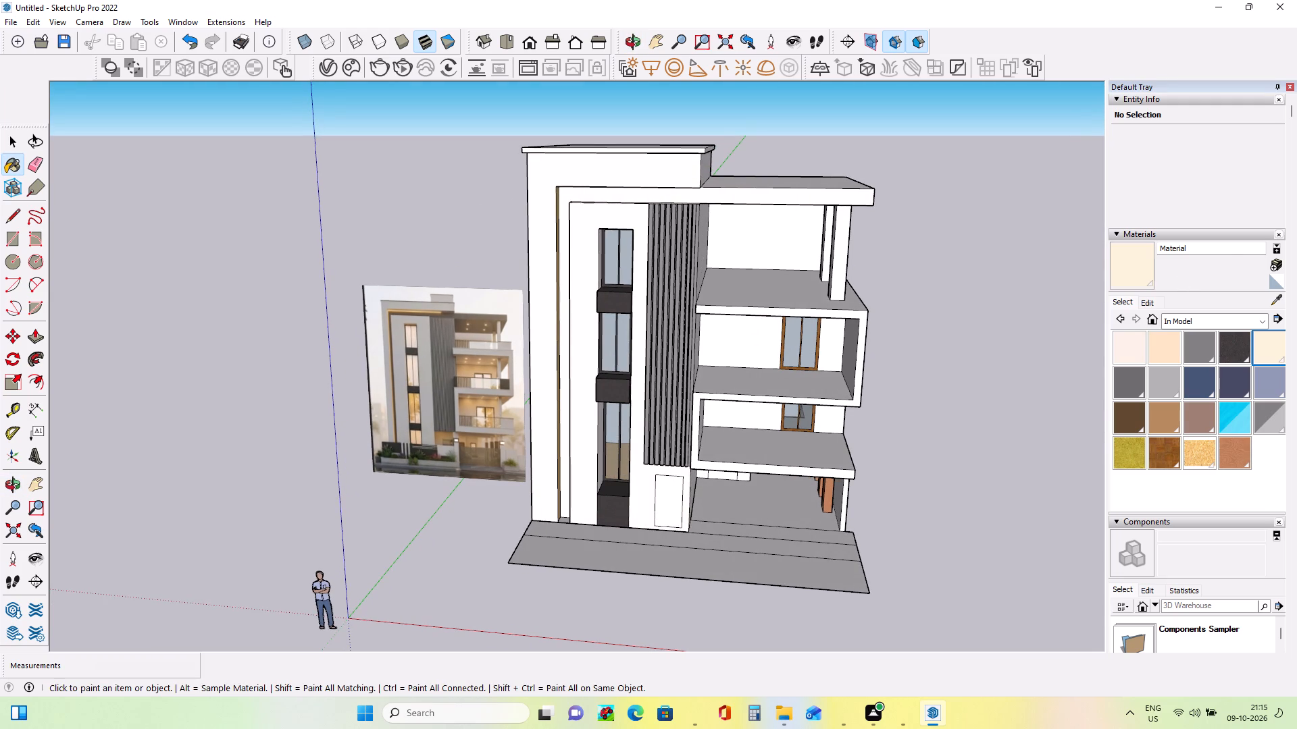
Create another material as a slightly darker beige shade of the pale cream.
{"action": "left_click", "coordinate": [1279, 262]}
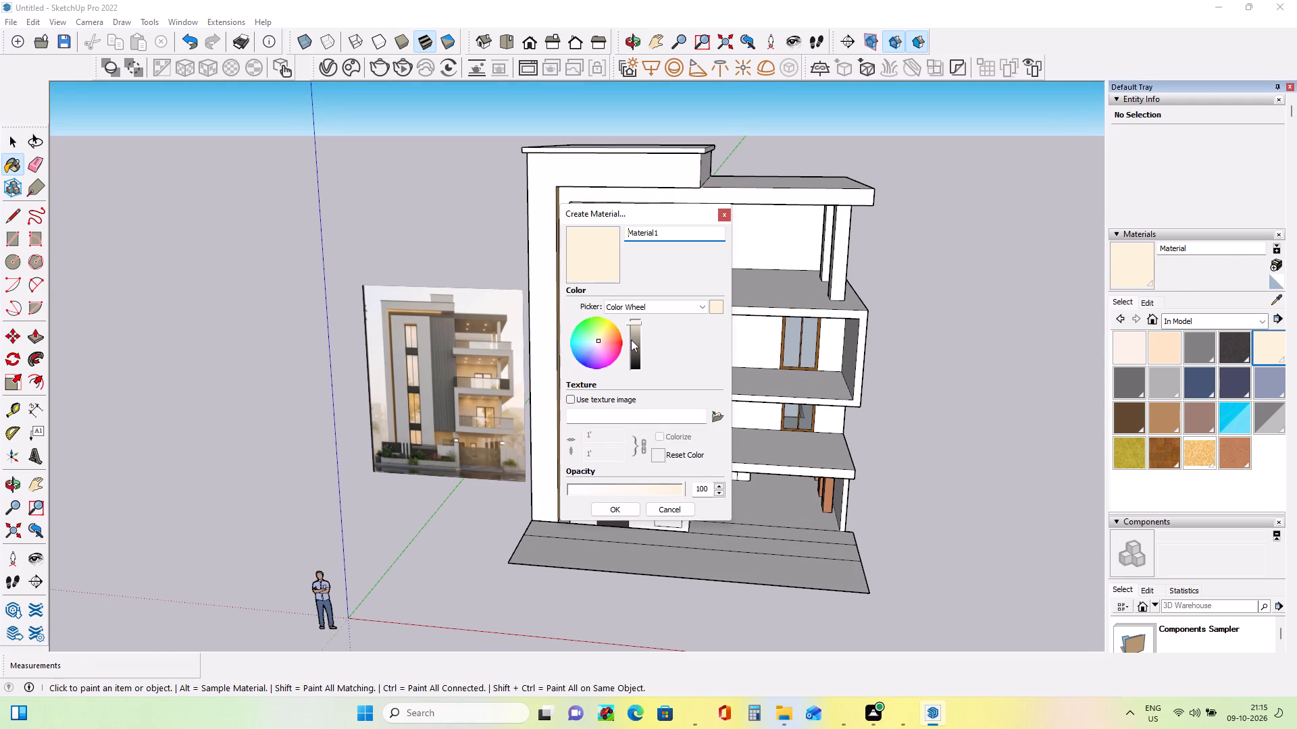
{"action": "left_click", "coordinate": [635, 326]}
{"action": "left_click", "coordinate": [613, 513]}
Paint the tower front, the window wall and the roof frame band with the darker beige material.
{"action": "left_click", "coordinate": [594, 161]}
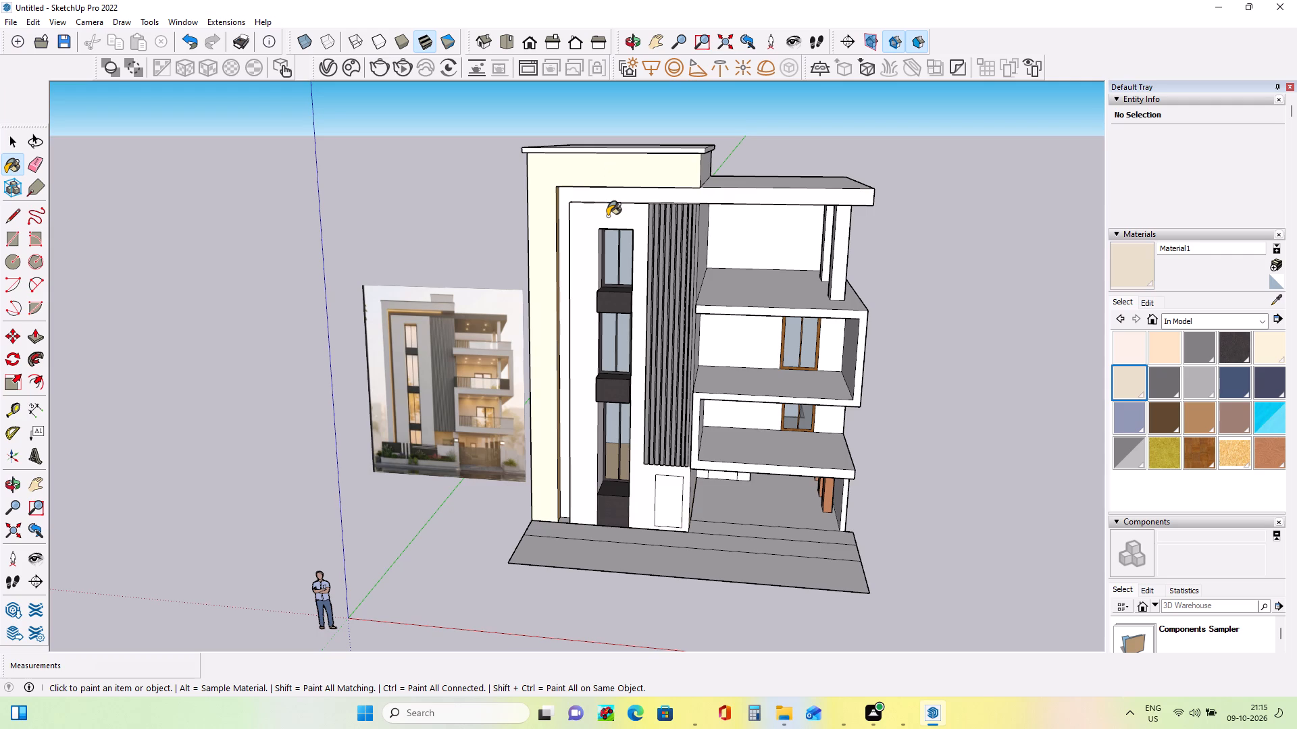
{"action": "left_click", "coordinate": [607, 216]}
{"action": "left_click", "coordinate": [665, 196]}
Paint the top terrace's rear wall, inner side wall and columns with the same beige.
{"action": "middle_click_drag", "start_coordinate": [726, 227], "coordinate": [704, 227]}
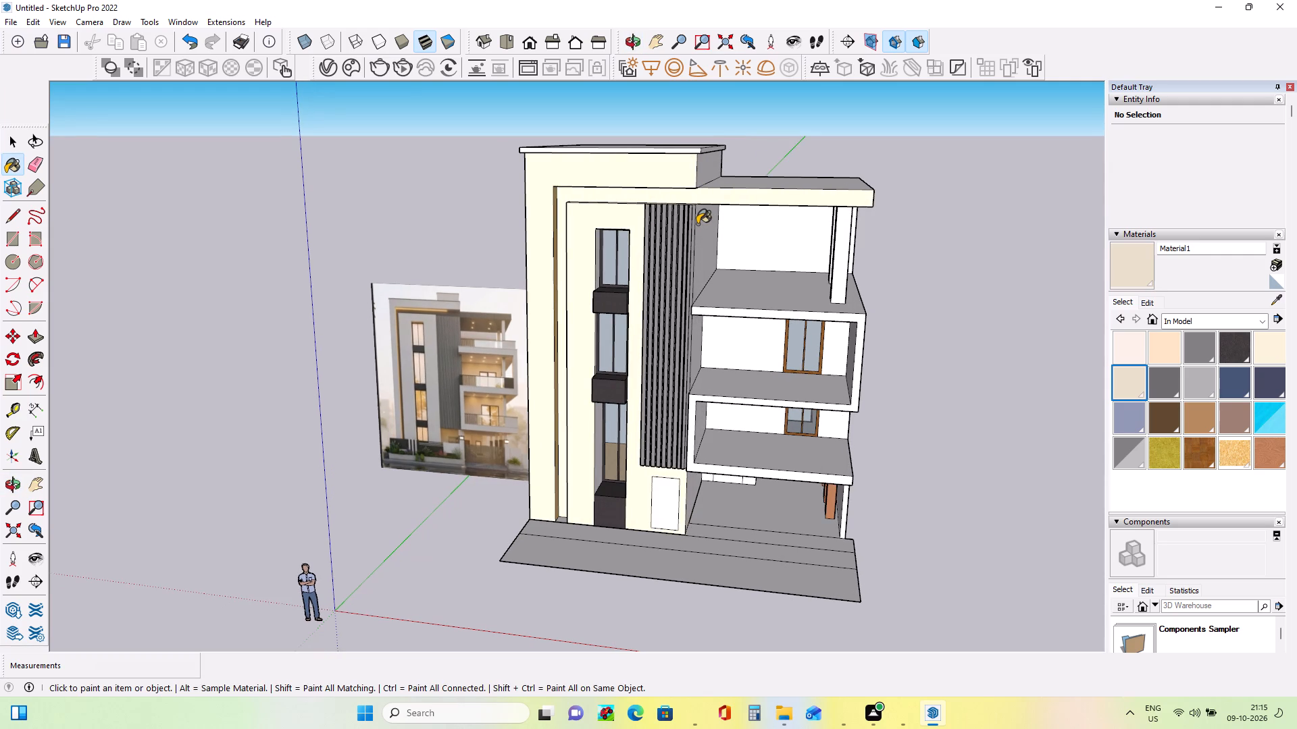
{"action": "left_click", "coordinate": [751, 265]}
{"action": "left_click", "coordinate": [753, 294]}
{"action": "left_click", "coordinate": [701, 256]}
{"action": "left_click", "coordinate": [839, 263]}
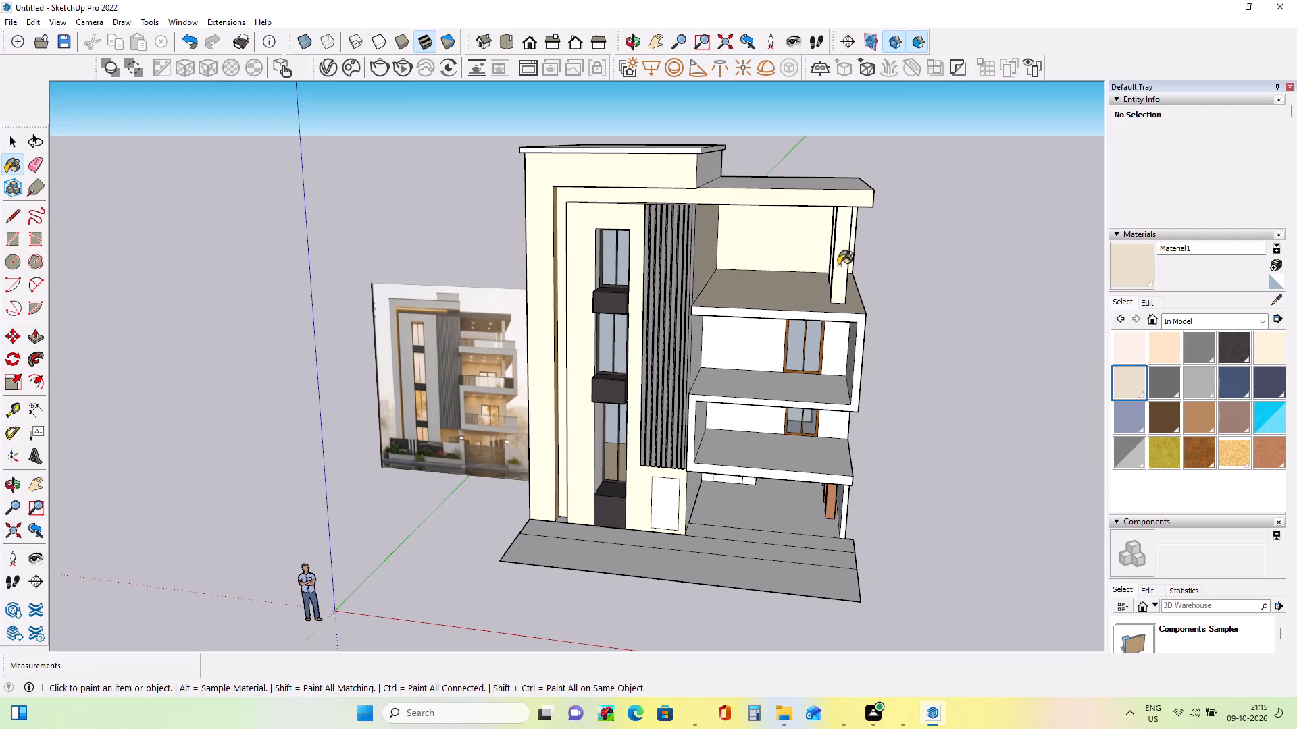
{"action": "middle_click_drag", "start_coordinate": [794, 299], "coordinate": [882, 253]}
{"action": "left_click", "coordinate": [796, 236]}
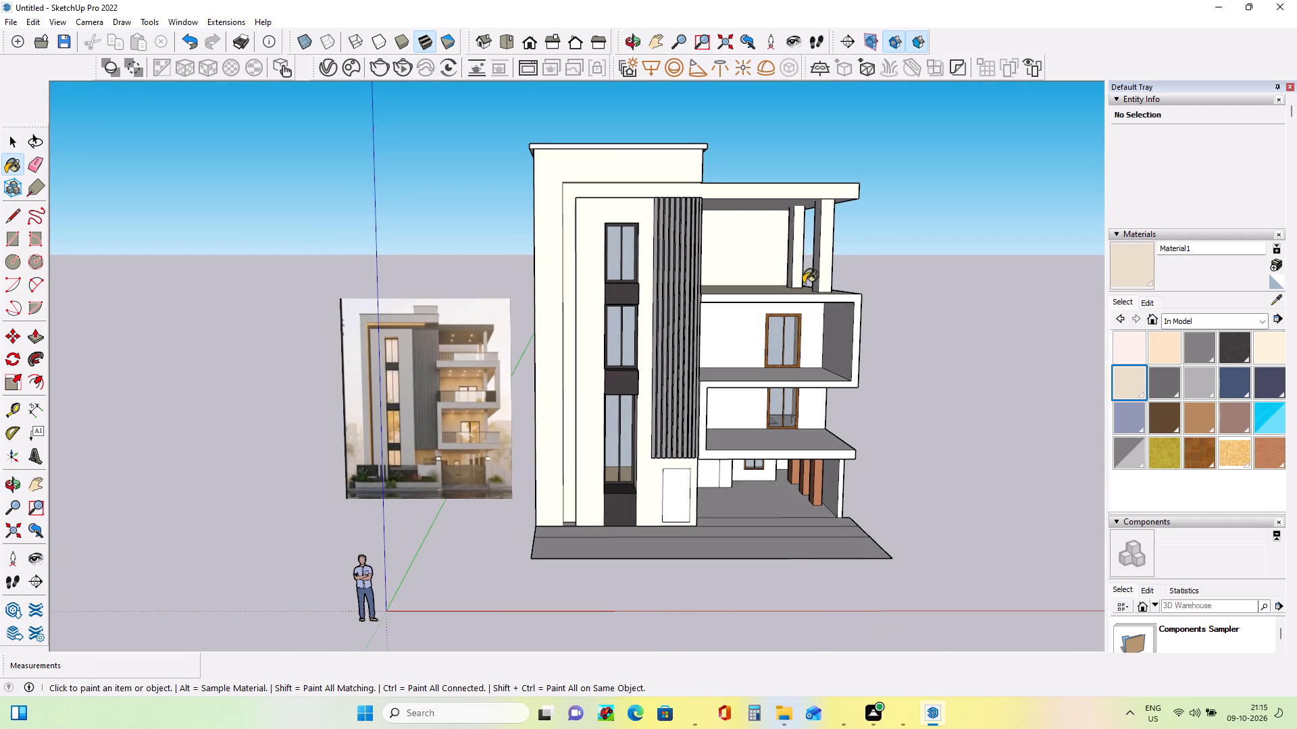
Paint the two middle floors' rear walls, the slab edges and the inside of the projecting side wall beige.
{"action": "left_click", "coordinate": [806, 322]}
{"action": "left_click", "coordinate": [764, 296]}
{"action": "left_click", "coordinate": [738, 404]}
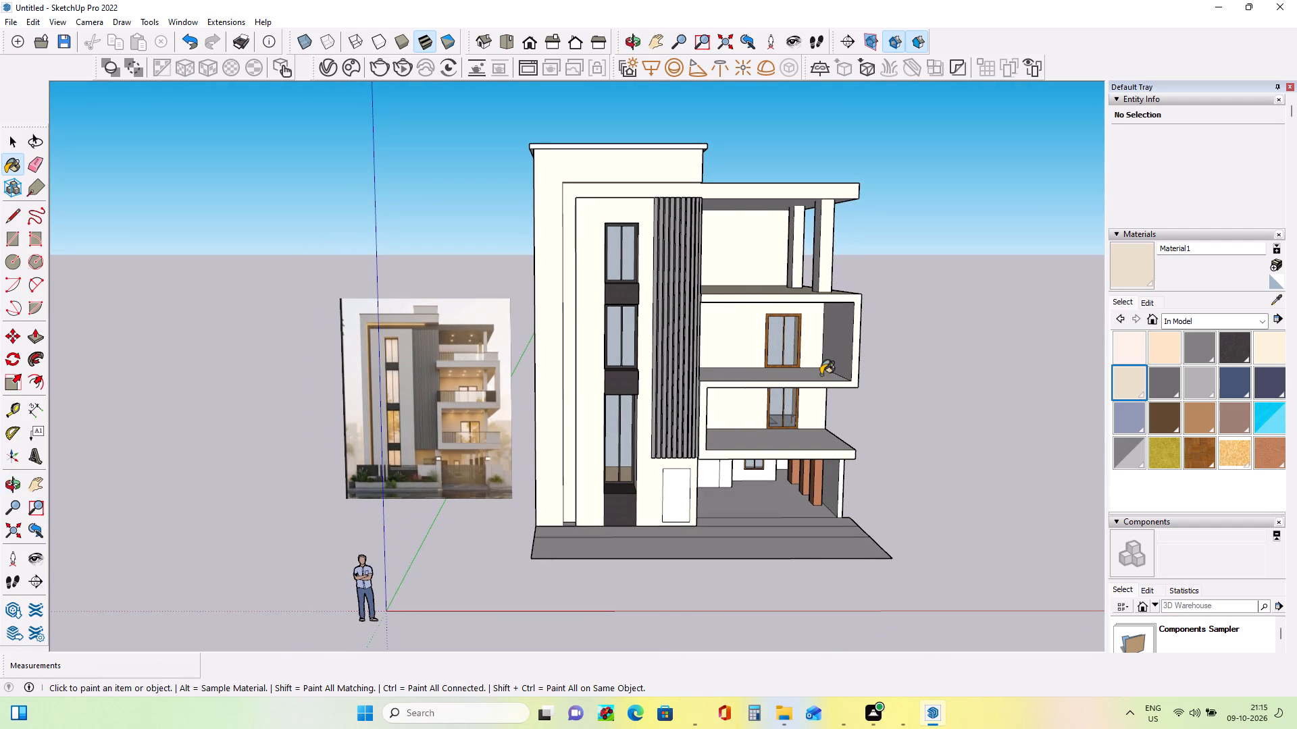
{"action": "left_click", "coordinate": [815, 351]}
{"action": "left_click", "coordinate": [842, 349]}
Paint the terrace columns' side faces, the tower's side face and the lower three floors' inner side walls beige.
{"action": "middle_click_drag", "start_coordinate": [853, 373], "coordinate": [796, 373]}
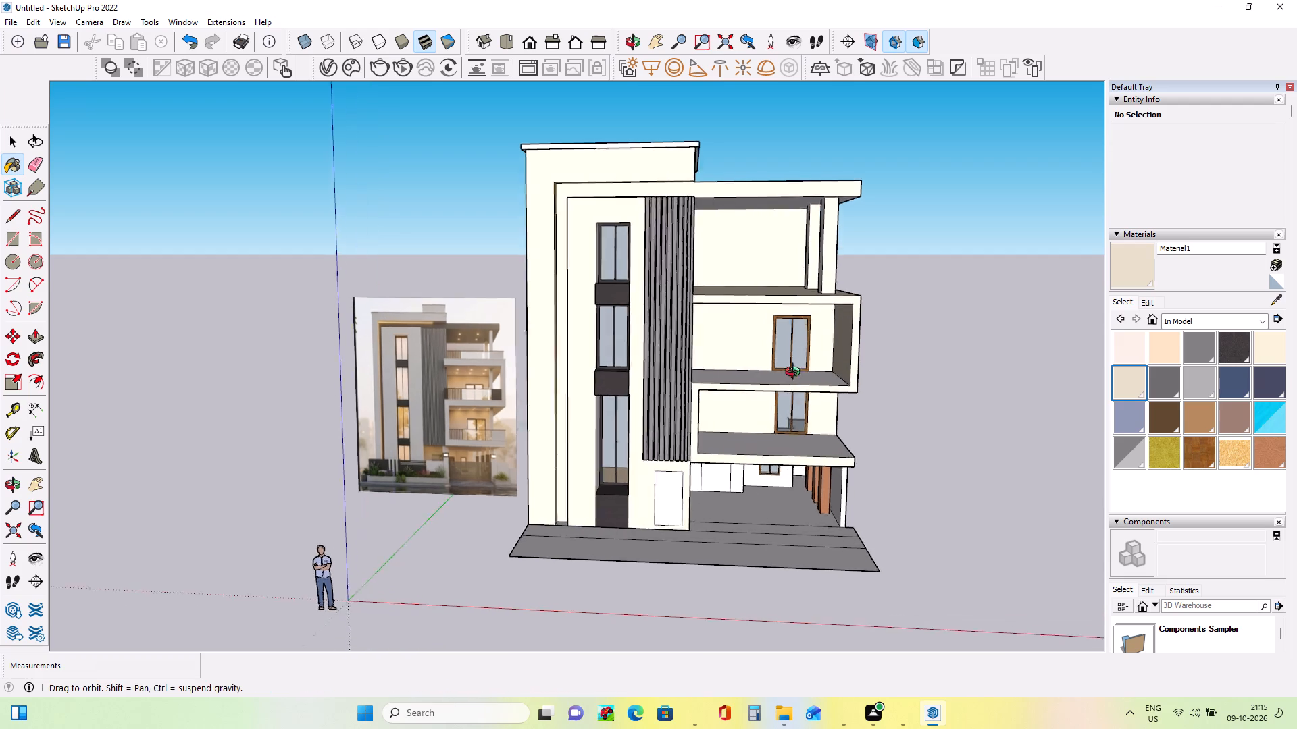
{"action": "middle_click_drag", "start_coordinate": [796, 373], "coordinate": [530, 391]}
{"action": "left_click", "coordinate": [761, 268]}
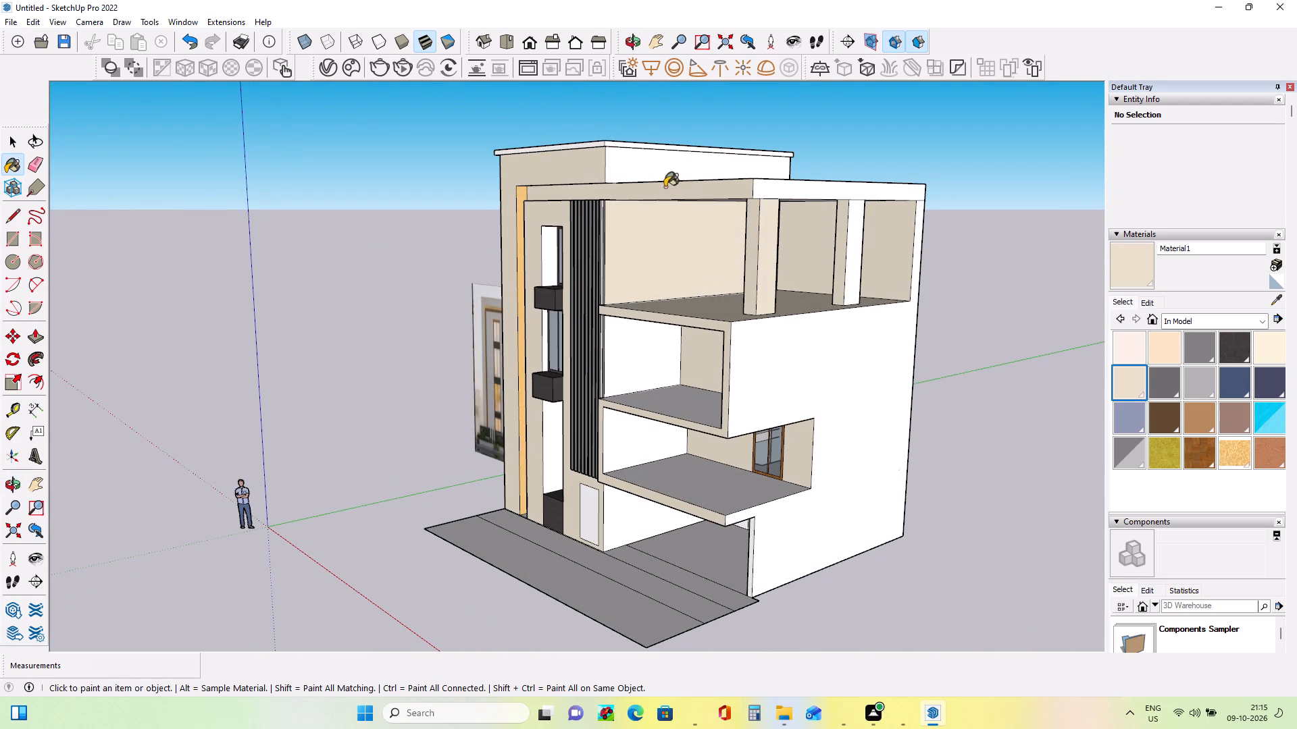
{"action": "left_click", "coordinate": [641, 162]}
{"action": "left_click", "coordinate": [850, 250]}
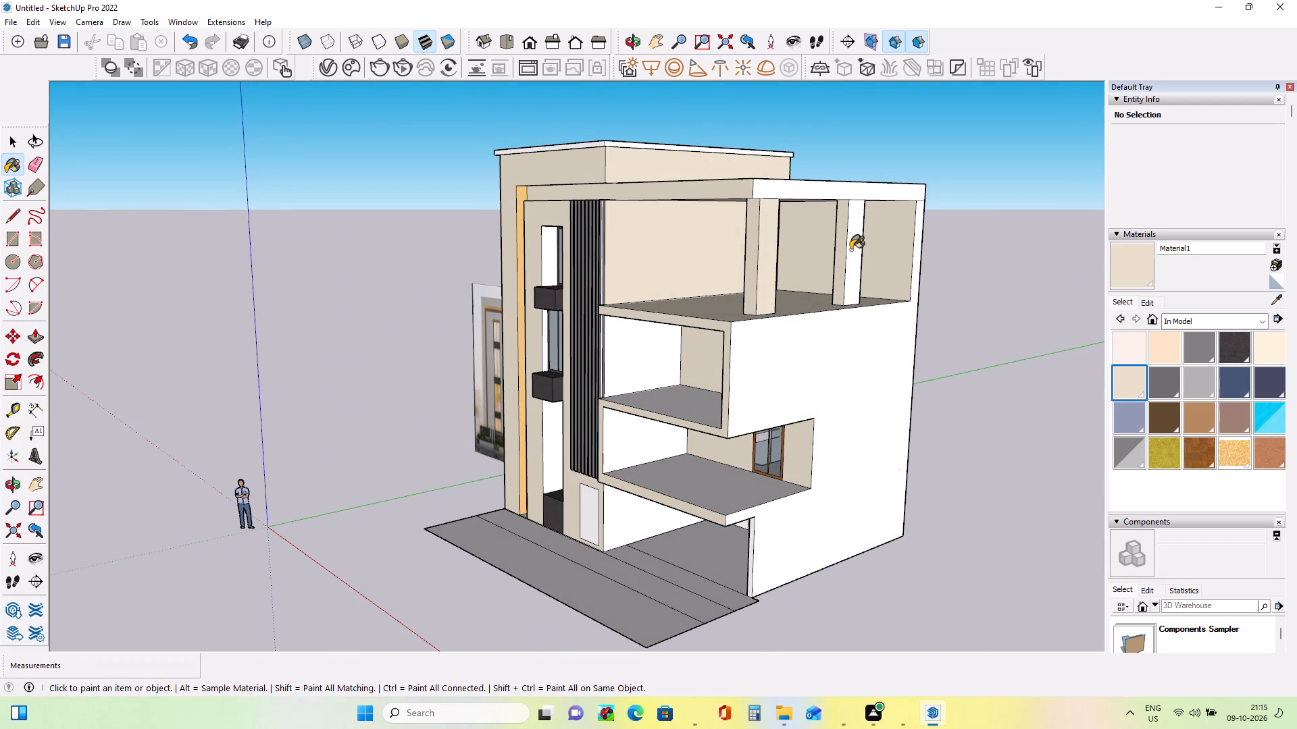
{"action": "left_click", "coordinate": [653, 367]}
{"action": "left_click", "coordinate": [653, 446]}
{"action": "left_click", "coordinate": [626, 522]}
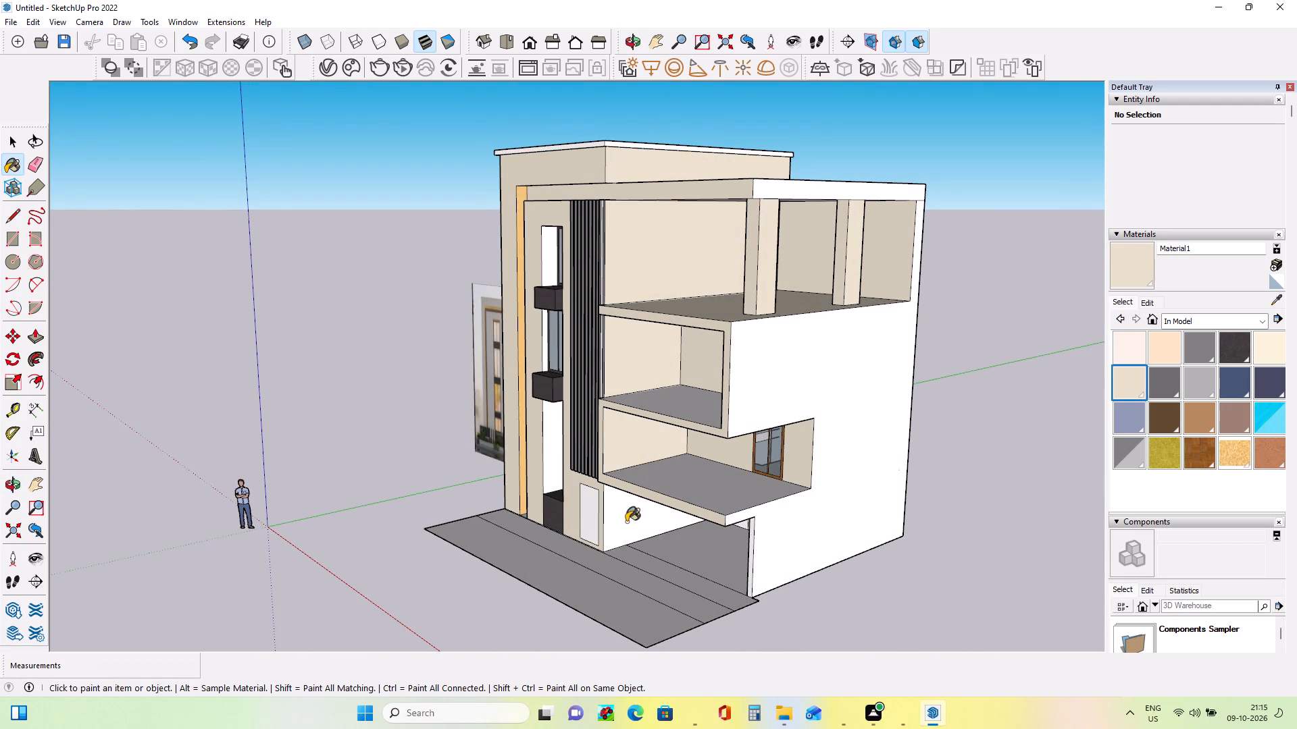
Paint the roof slab's side edge and the building's large outer side wall beige.
{"action": "middle_click_drag", "start_coordinate": [593, 527], "coordinate": [630, 508]}
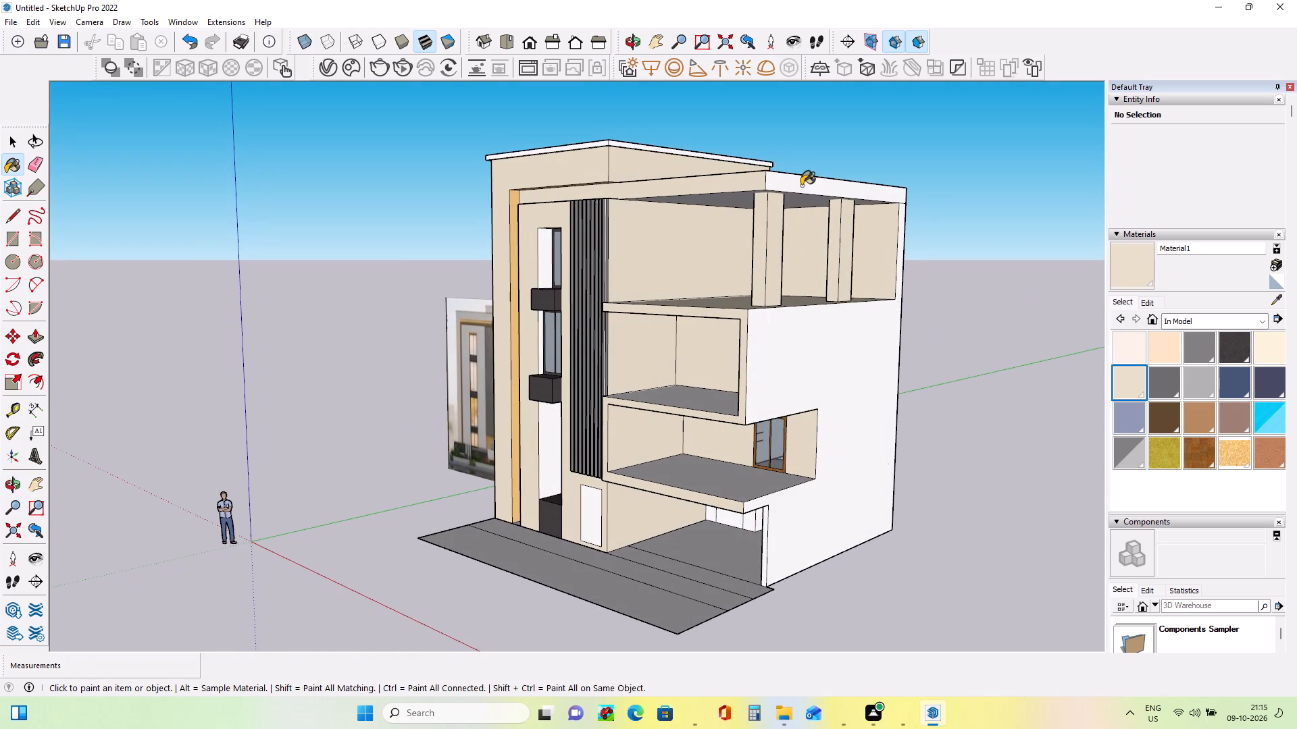
{"action": "left_click", "coordinate": [801, 186]}
{"action": "left_click", "coordinate": [820, 368]}
Paint the front end and inner face of the ground-floor side wall beside the brown columns beige.
{"action": "middle_click_drag", "start_coordinate": [667, 389], "coordinate": [888, 364]}
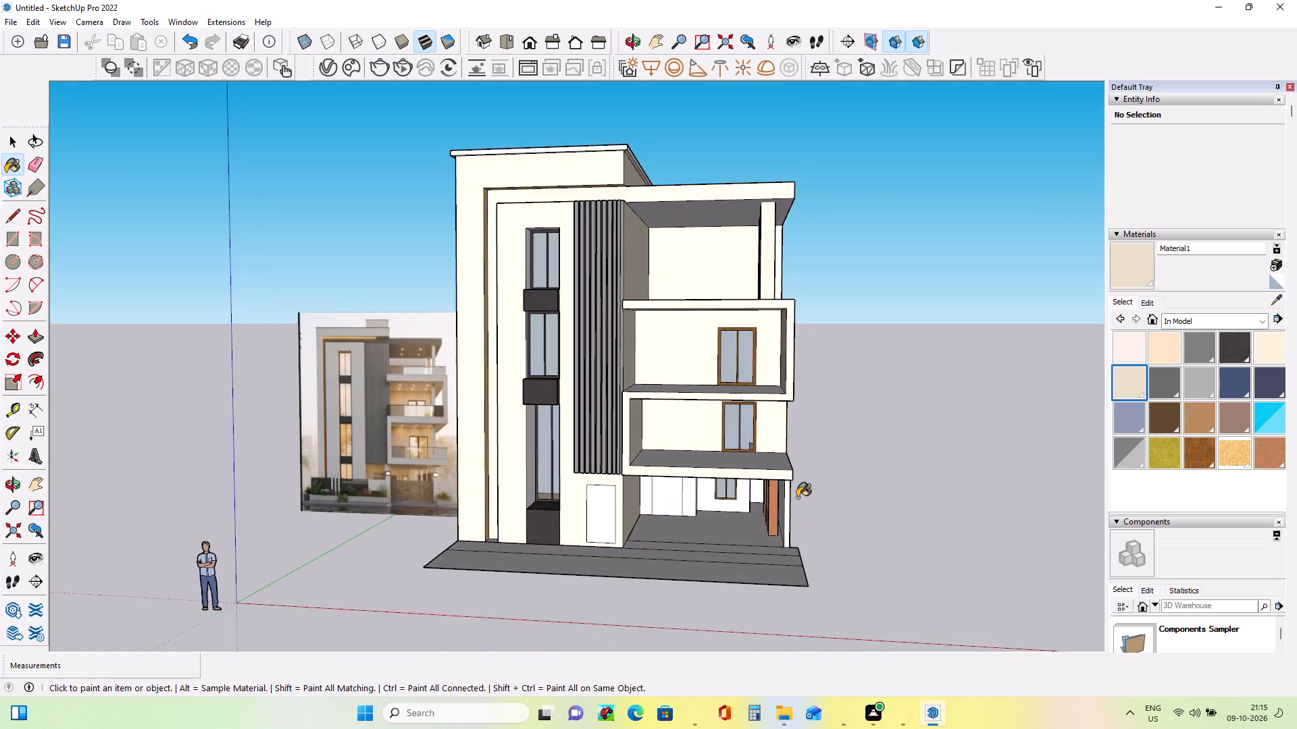
{"action": "scroll", "coordinate": [797, 497], "scroll_direction": "up", "scroll_amount": 3}
{"action": "left_click", "coordinate": [782, 501]}
{"action": "left_click", "coordinate": [775, 496]}
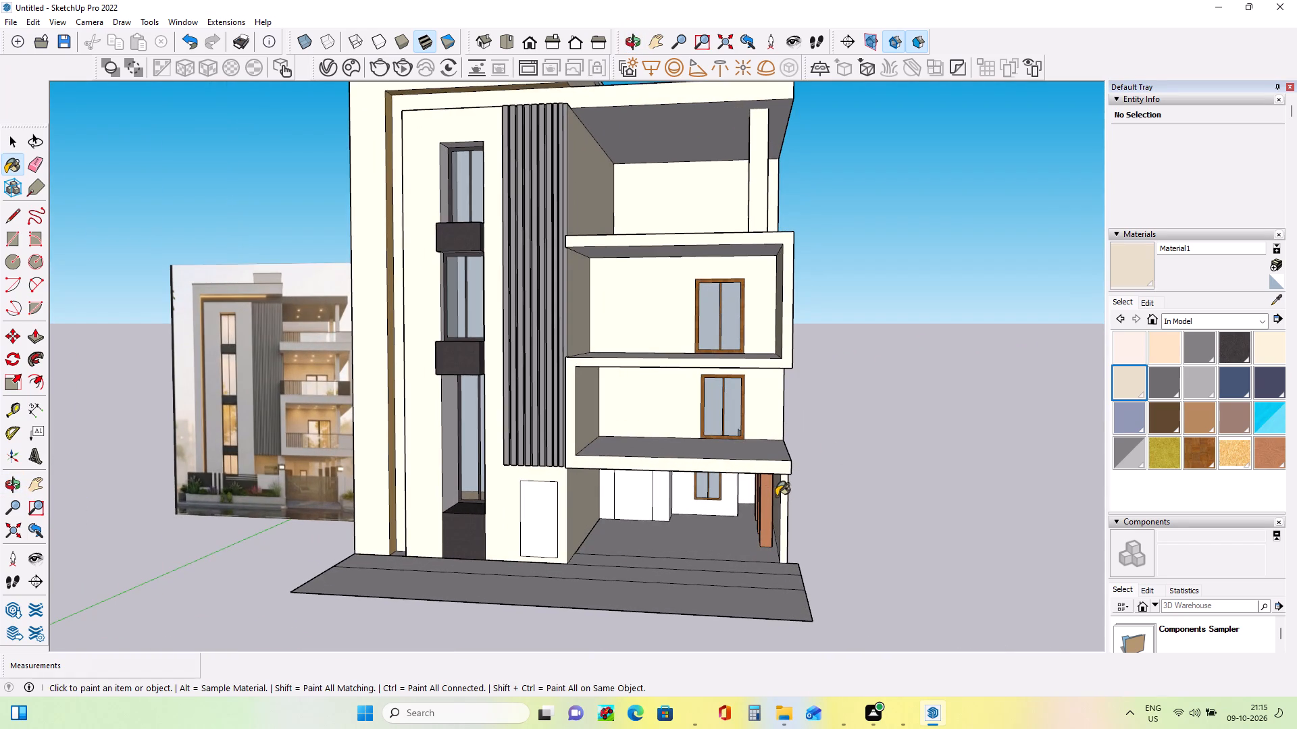
{"action": "middle_click_drag", "start_coordinate": [780, 504], "coordinate": [867, 493]}
{"action": "left_click", "coordinate": [776, 496]}
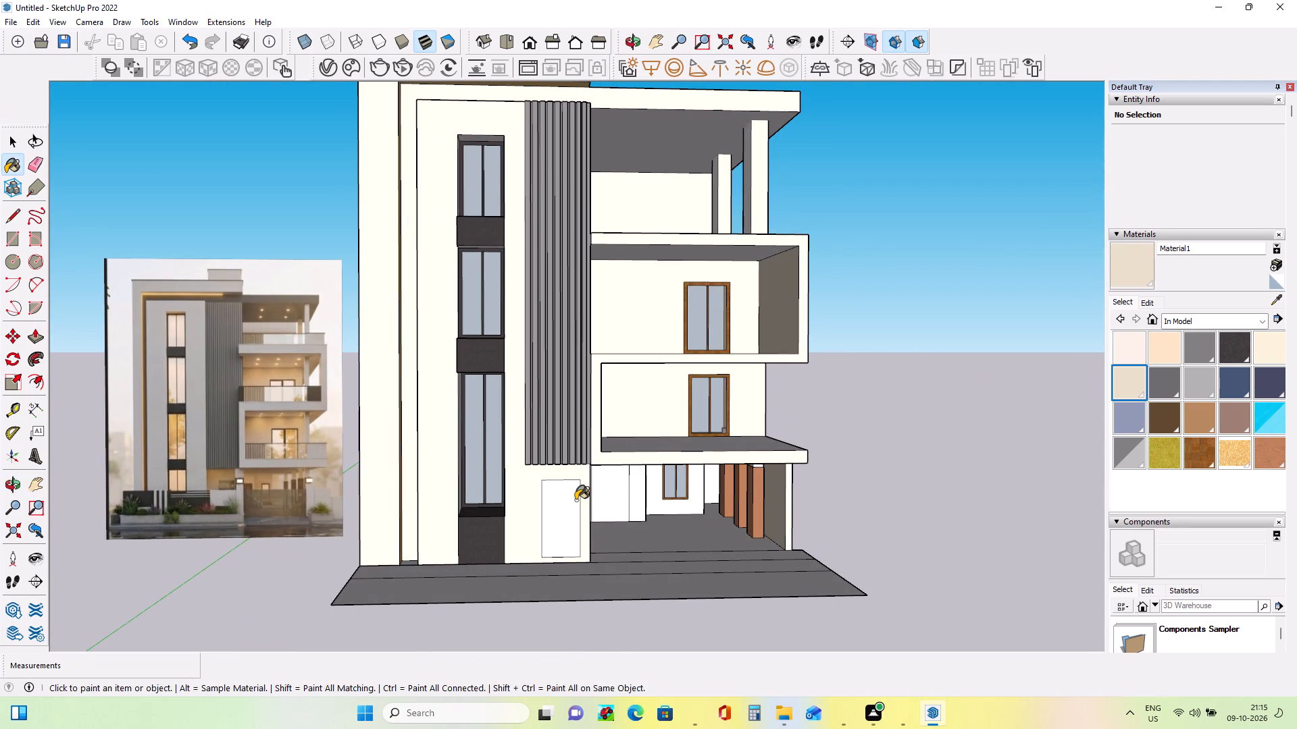
{"action": "scroll", "coordinate": [576, 500], "scroll_direction": "down", "scroll_amount": 6}
{"action": "middle_click_drag", "start_coordinate": [683, 446], "coordinate": [586, 429]}
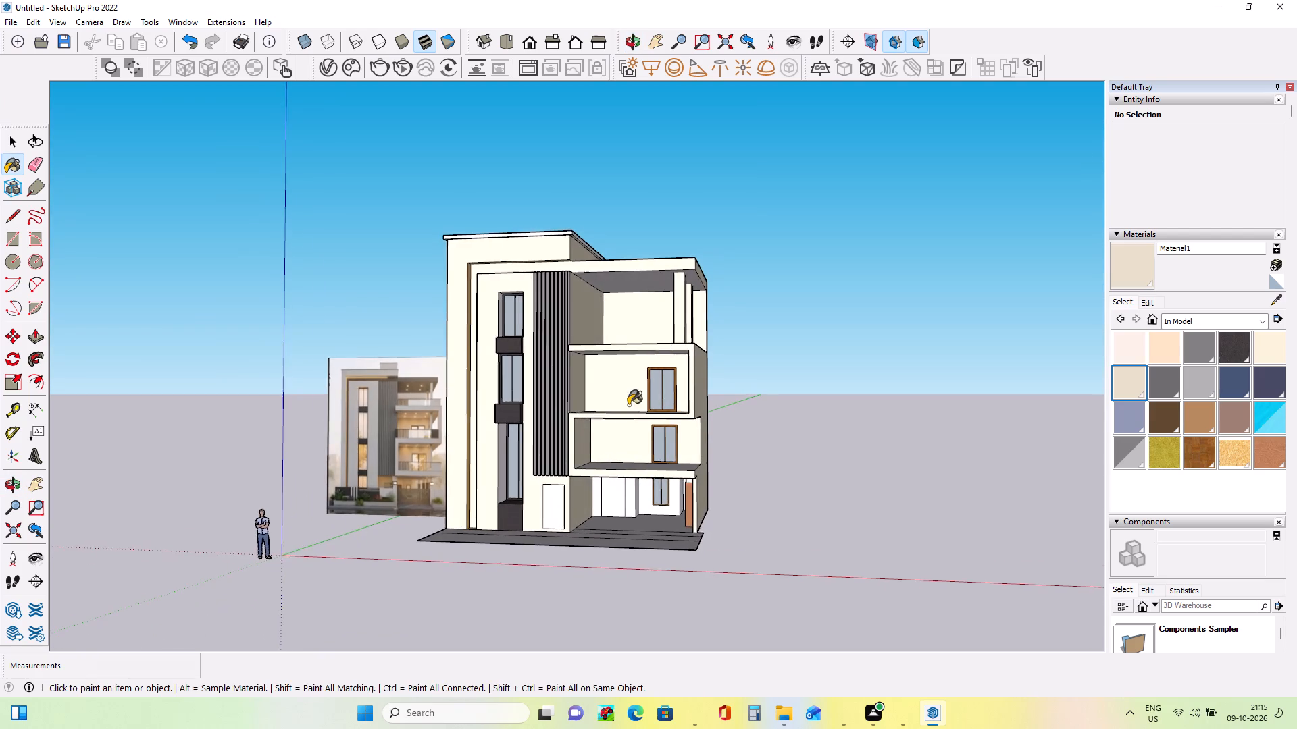
Examine the colours of the roof slab and surrounding frame in the reference image against the model.
{"action": "scroll", "coordinate": [630, 405], "scroll_direction": "down", "scroll_amount": 5}
{"action": "scroll", "coordinate": [638, 416], "scroll_direction": "up", "scroll_amount": 5}
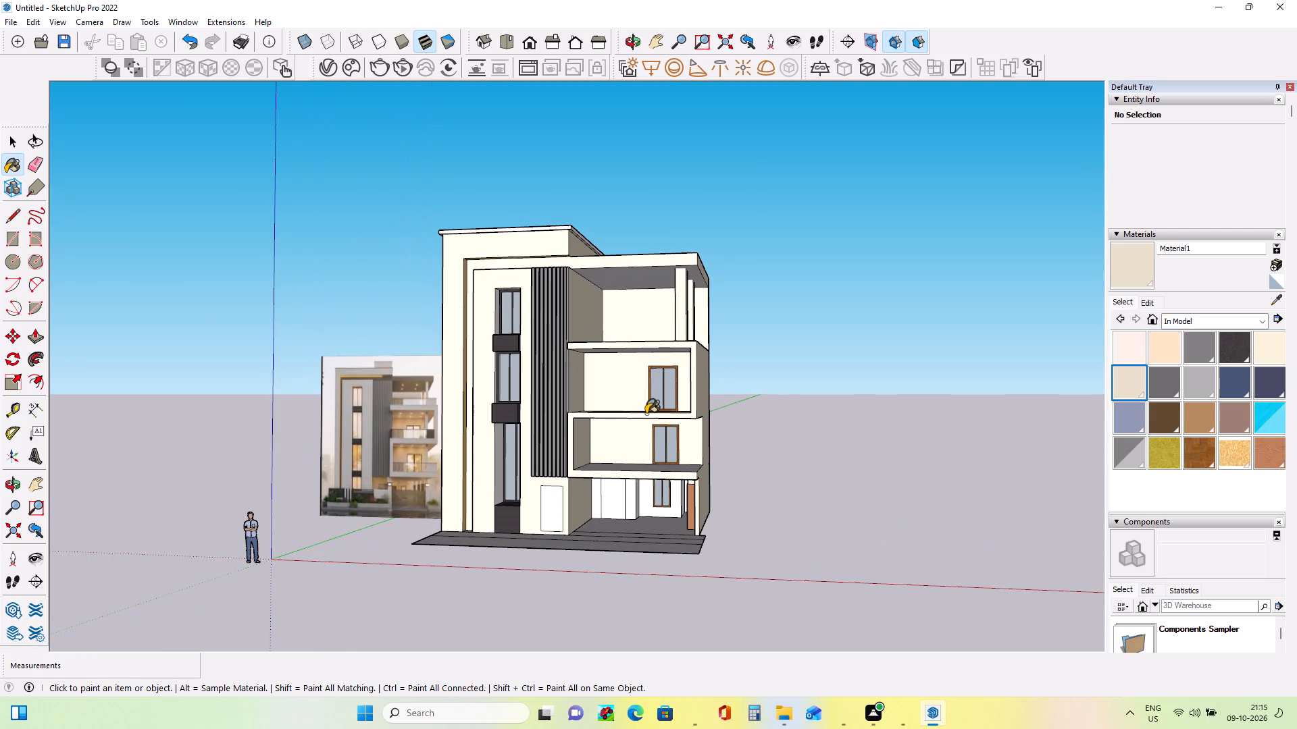
{"action": "middle_click_drag", "start_coordinate": [662, 444], "coordinate": [728, 479]}
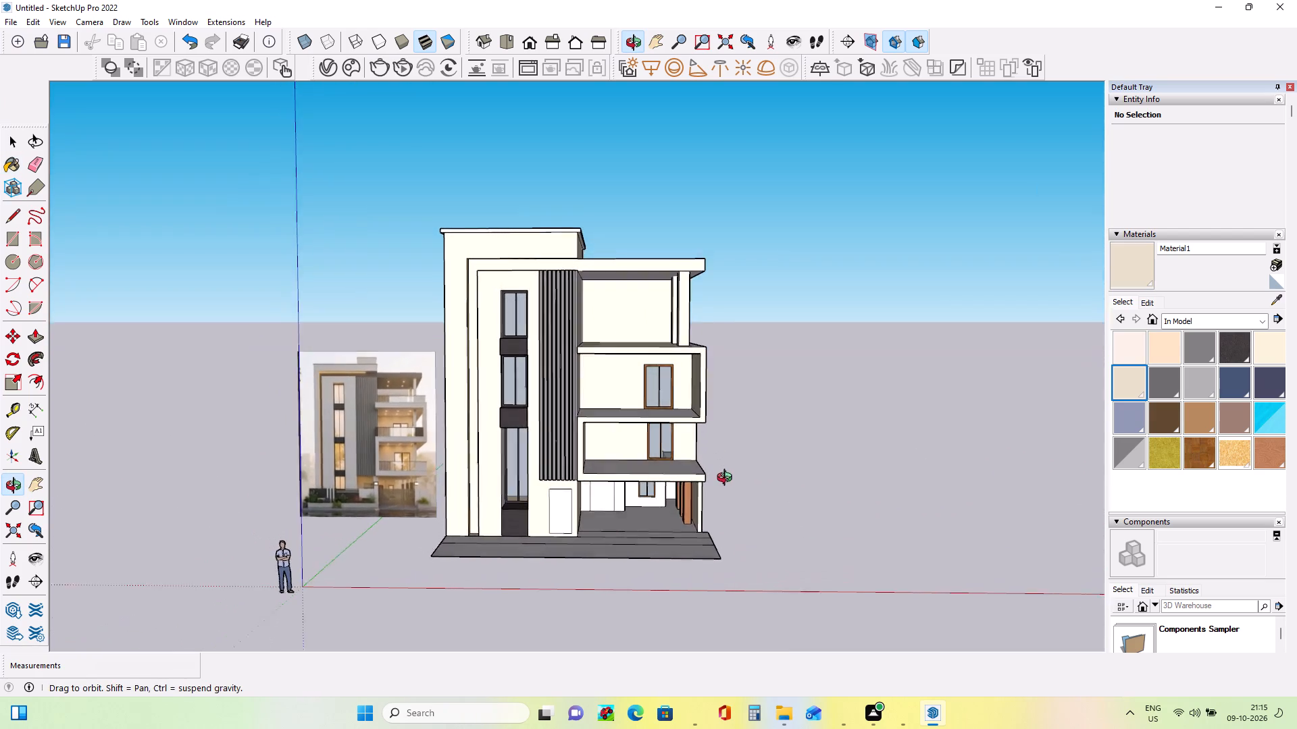
{"action": "middle_click_drag", "start_coordinate": [728, 479], "coordinate": [730, 486]}
{"action": "scroll", "coordinate": [395, 376], "scroll_direction": "up", "scroll_amount": 7}
{"action": "scroll", "coordinate": [398, 454], "scroll_direction": "down", "scroll_amount": 1}
{"action": "scroll", "coordinate": [398, 454], "scroll_direction": "up", "scroll_amount": 6}
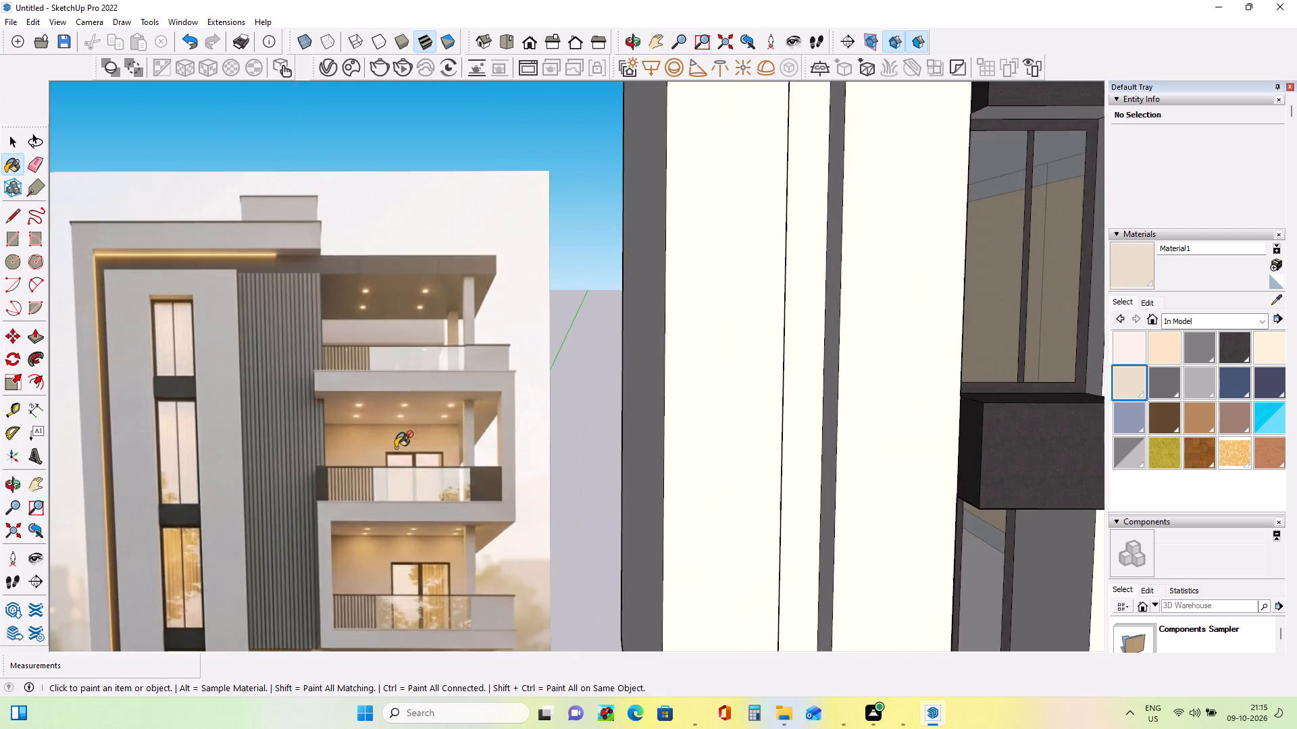
{"action": "scroll", "coordinate": [397, 447], "scroll_direction": "up", "scroll_amount": 1}
{"action": "middle_click_drag", "start_coordinate": [397, 447], "coordinate": [394, 425]}
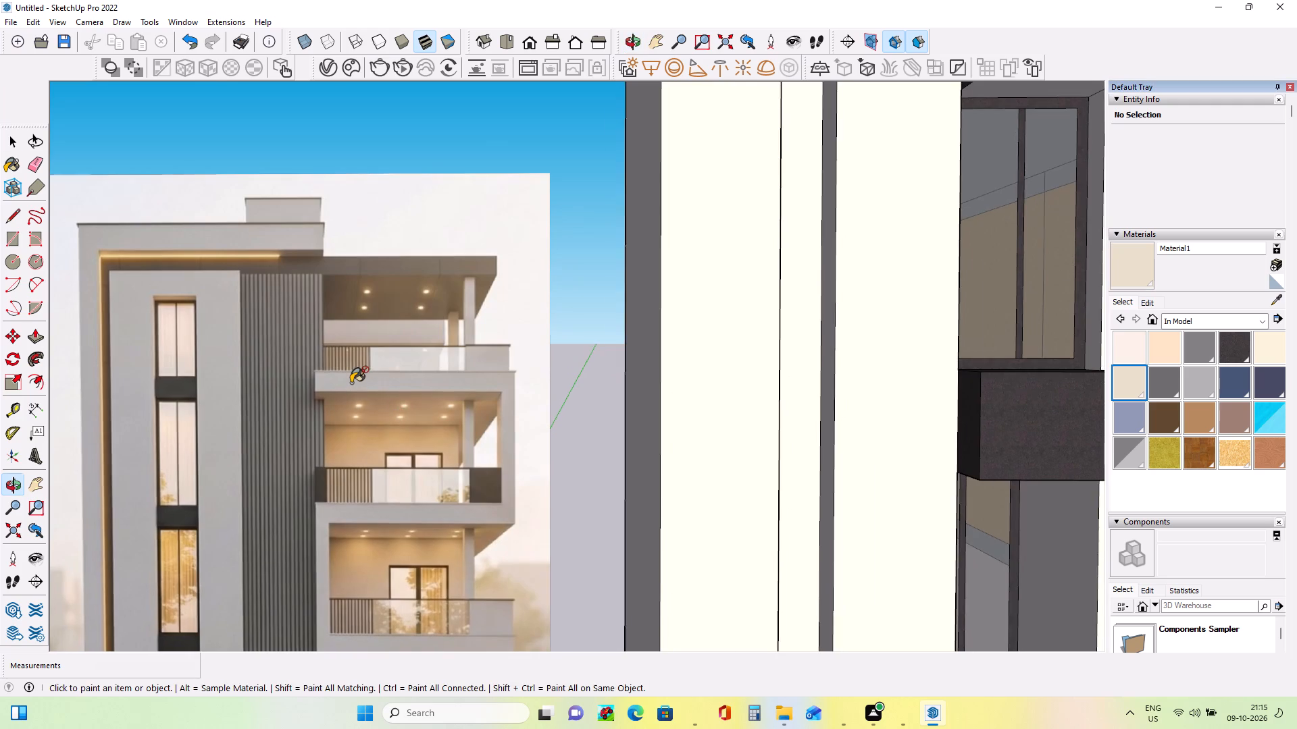
{"action": "scroll", "coordinate": [353, 382], "scroll_direction": "down", "scroll_amount": 16}
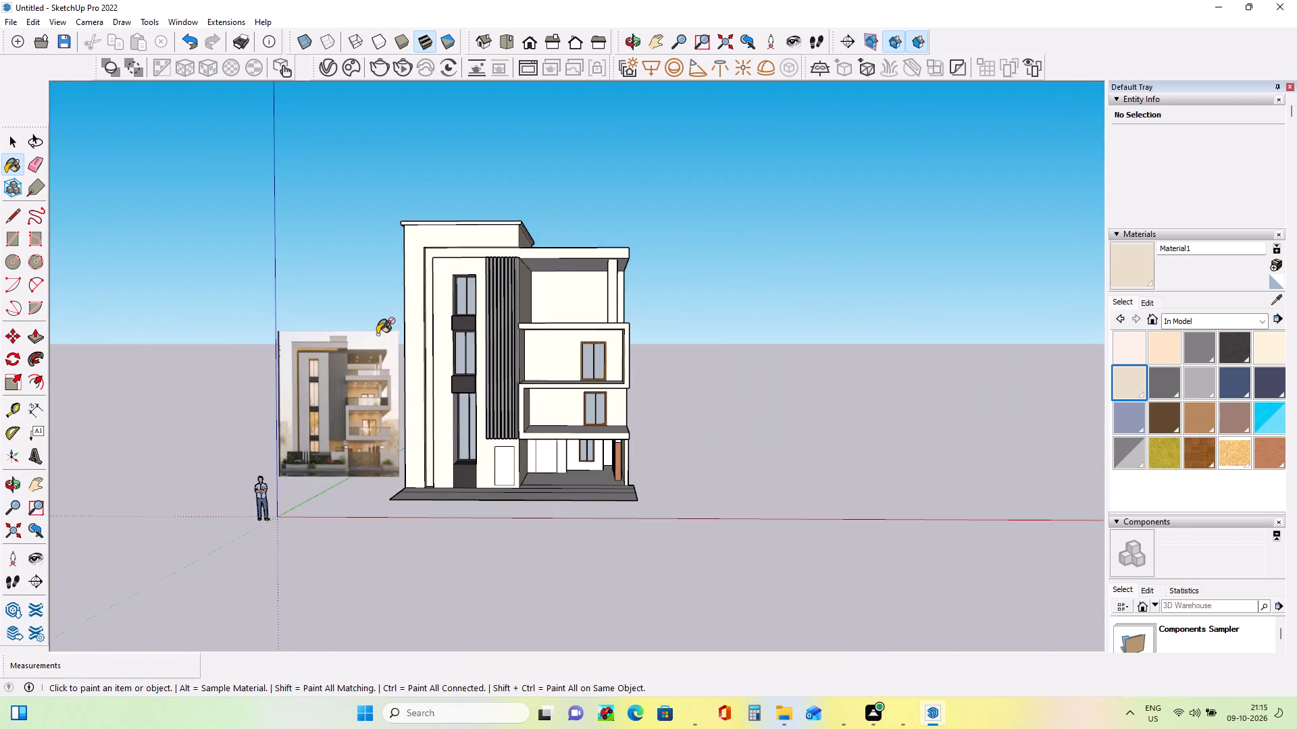
{"action": "scroll", "coordinate": [379, 333], "scroll_direction": "up", "scroll_amount": 8}
{"action": "middle_click_drag", "start_coordinate": [382, 390], "coordinate": [388, 414]}
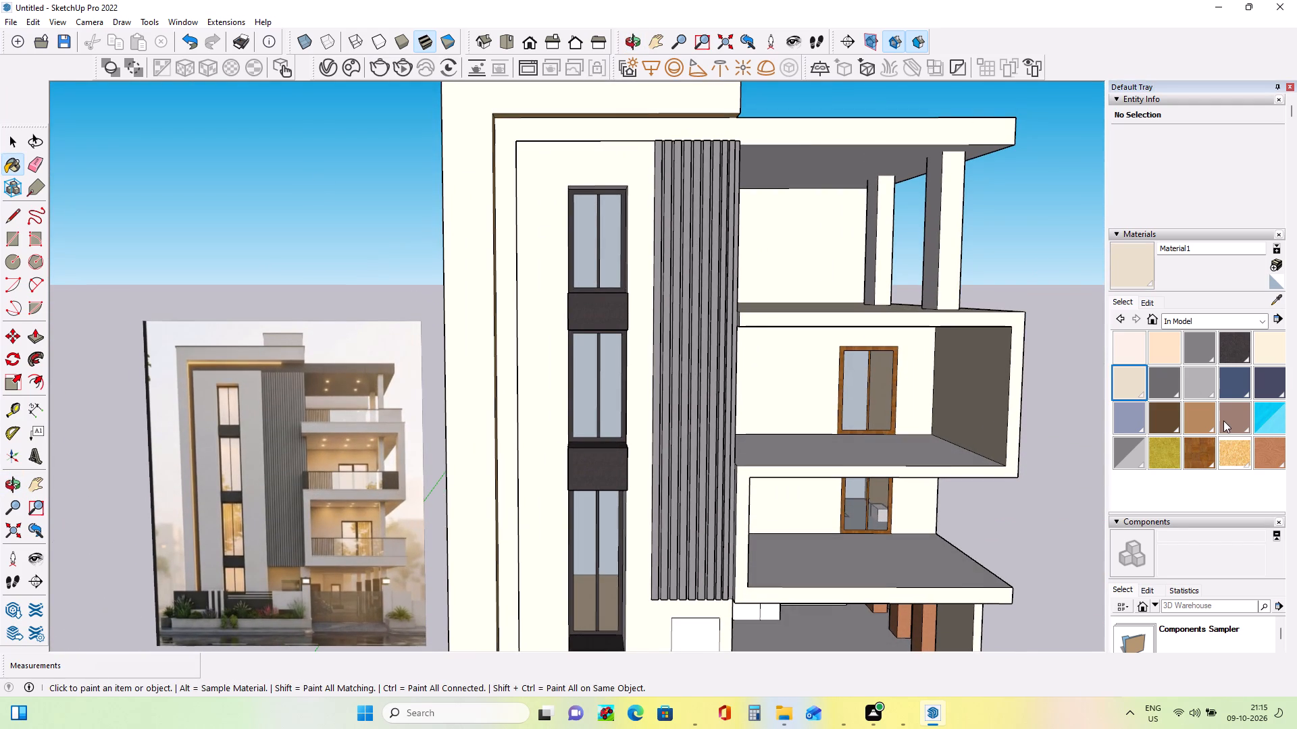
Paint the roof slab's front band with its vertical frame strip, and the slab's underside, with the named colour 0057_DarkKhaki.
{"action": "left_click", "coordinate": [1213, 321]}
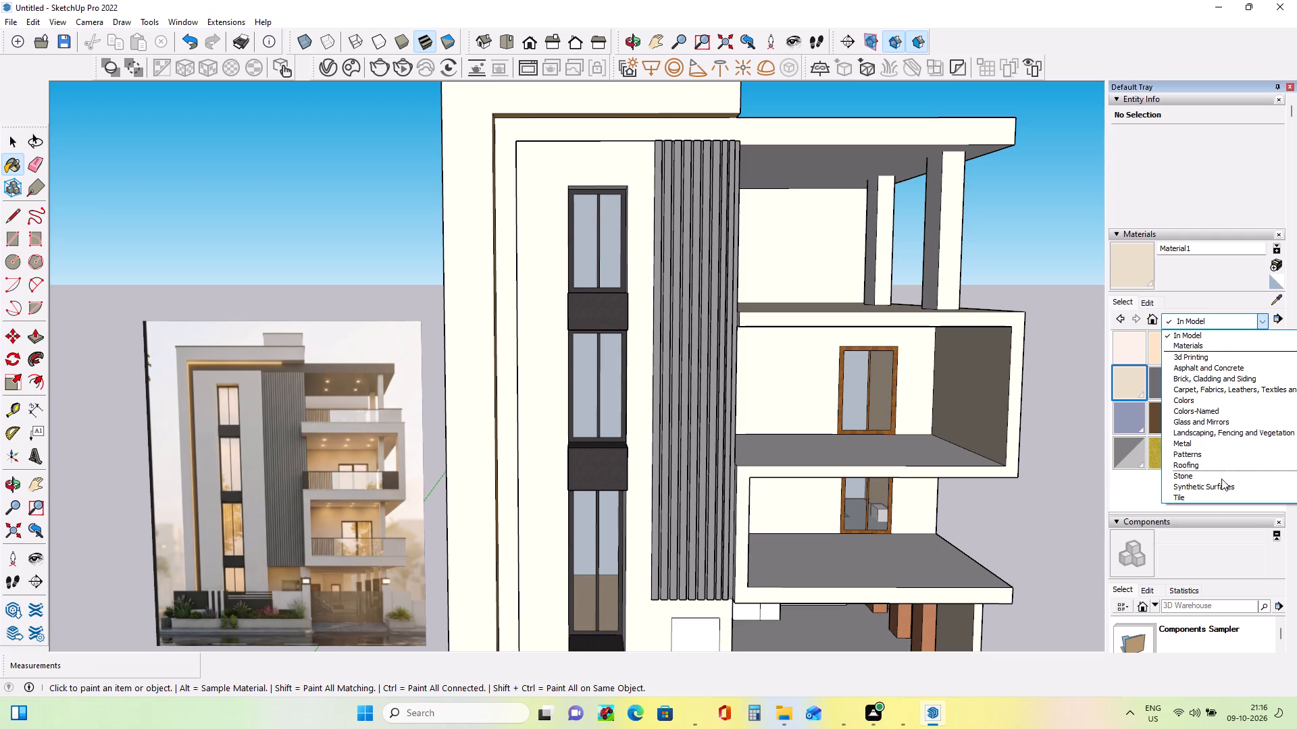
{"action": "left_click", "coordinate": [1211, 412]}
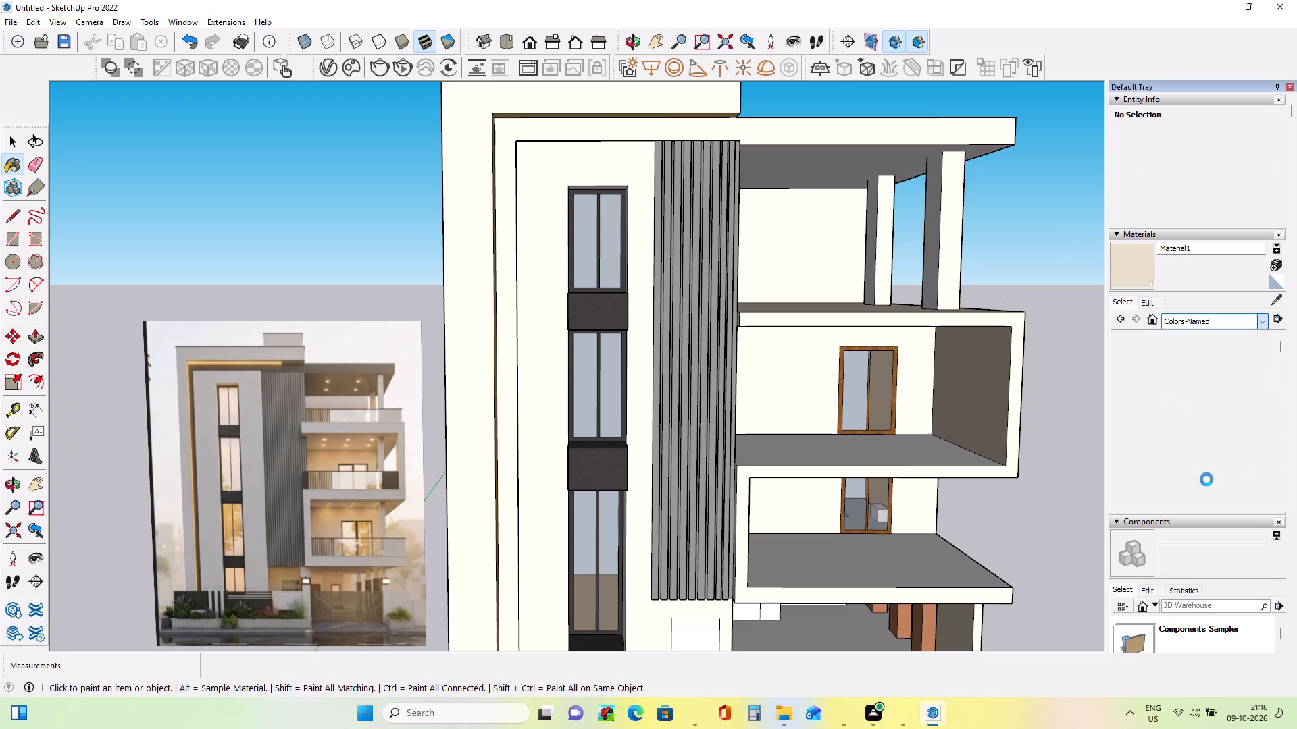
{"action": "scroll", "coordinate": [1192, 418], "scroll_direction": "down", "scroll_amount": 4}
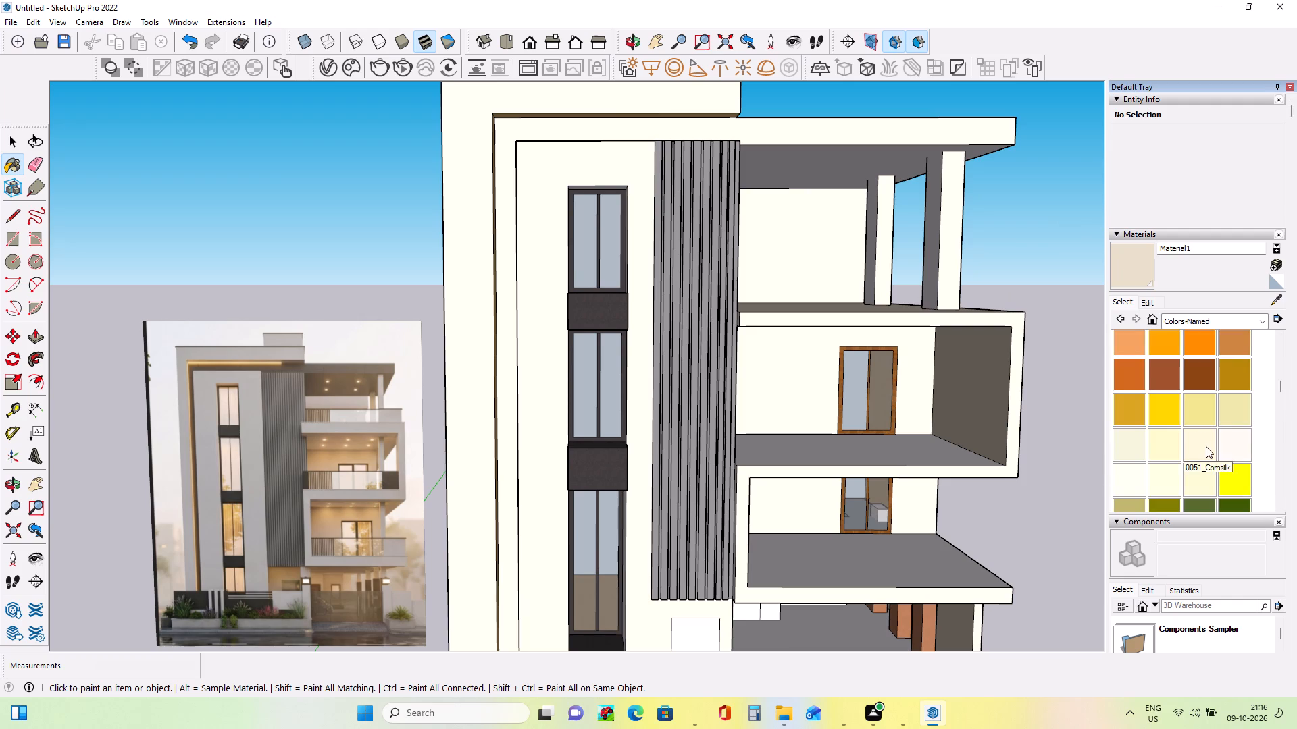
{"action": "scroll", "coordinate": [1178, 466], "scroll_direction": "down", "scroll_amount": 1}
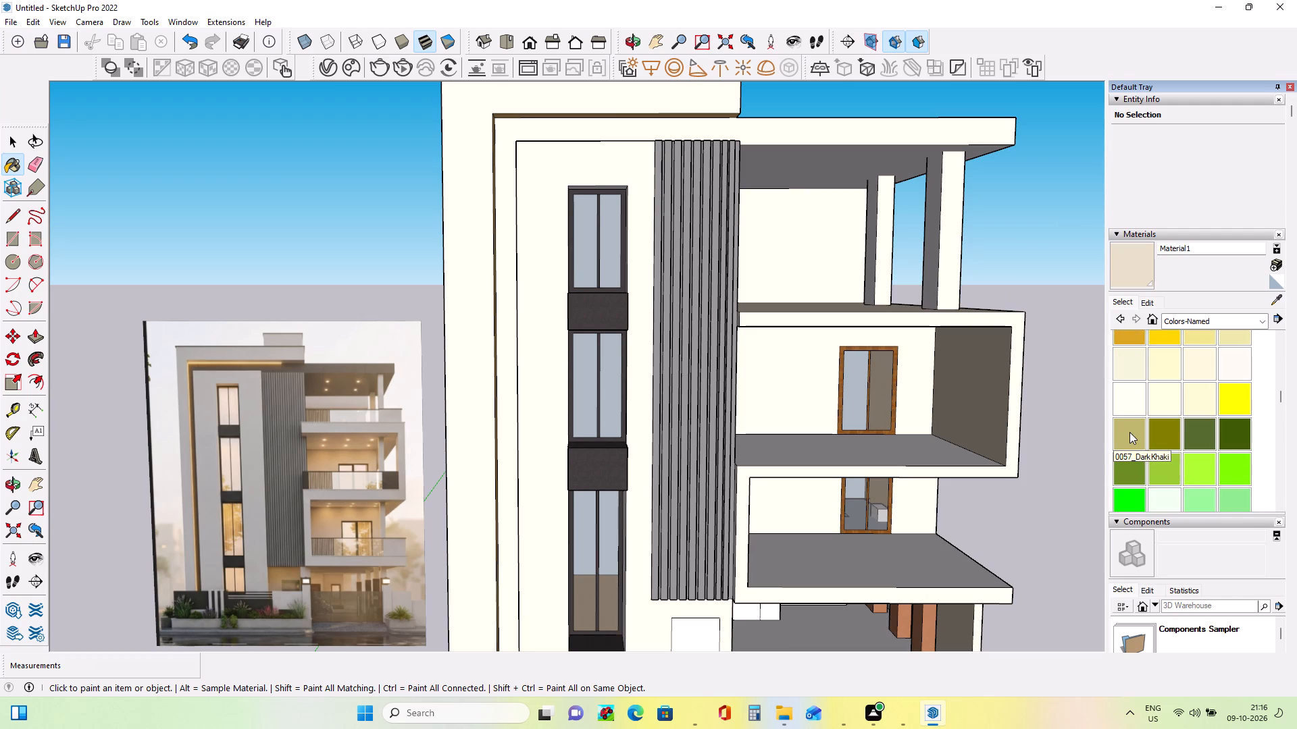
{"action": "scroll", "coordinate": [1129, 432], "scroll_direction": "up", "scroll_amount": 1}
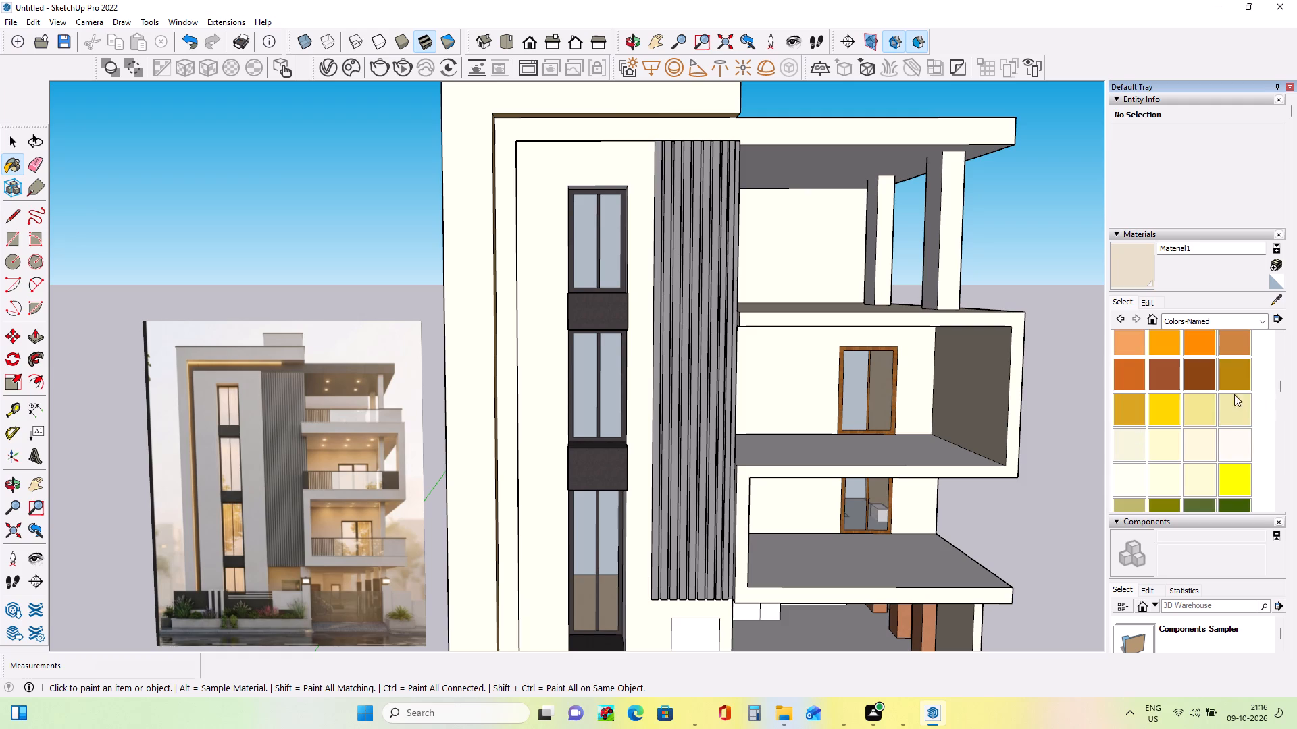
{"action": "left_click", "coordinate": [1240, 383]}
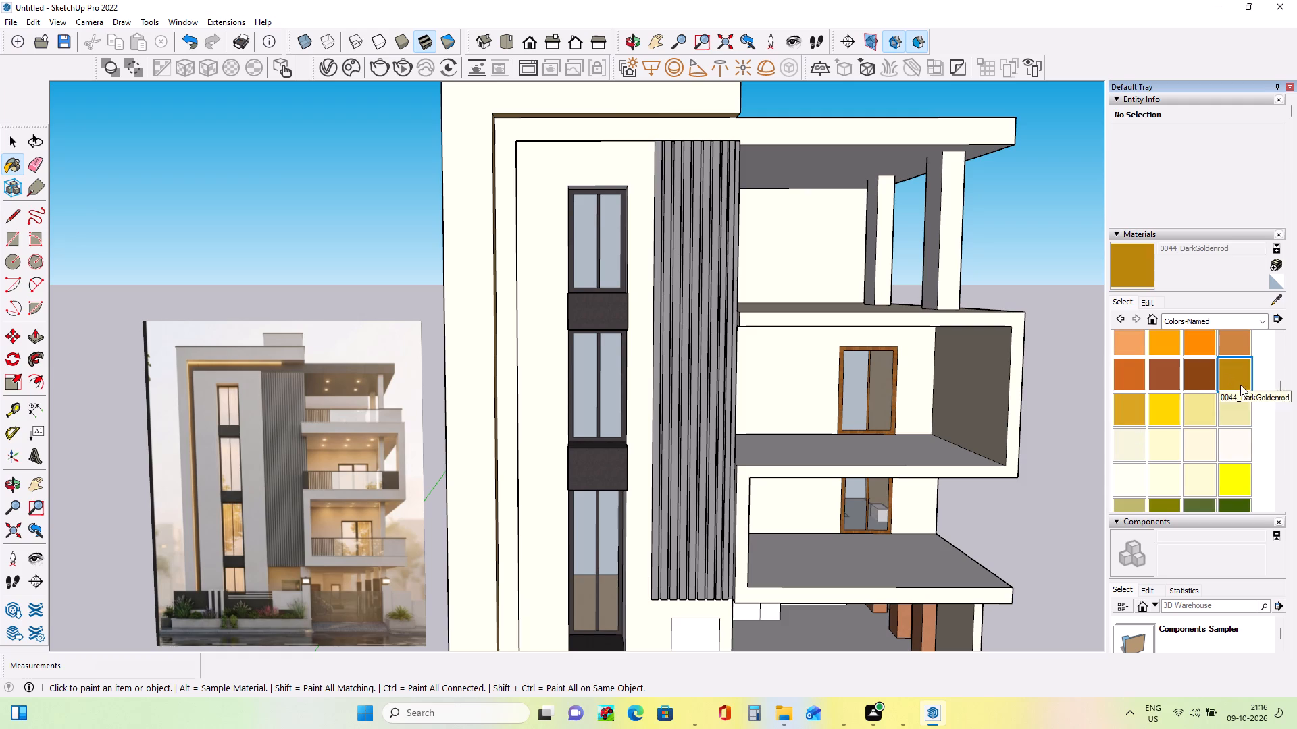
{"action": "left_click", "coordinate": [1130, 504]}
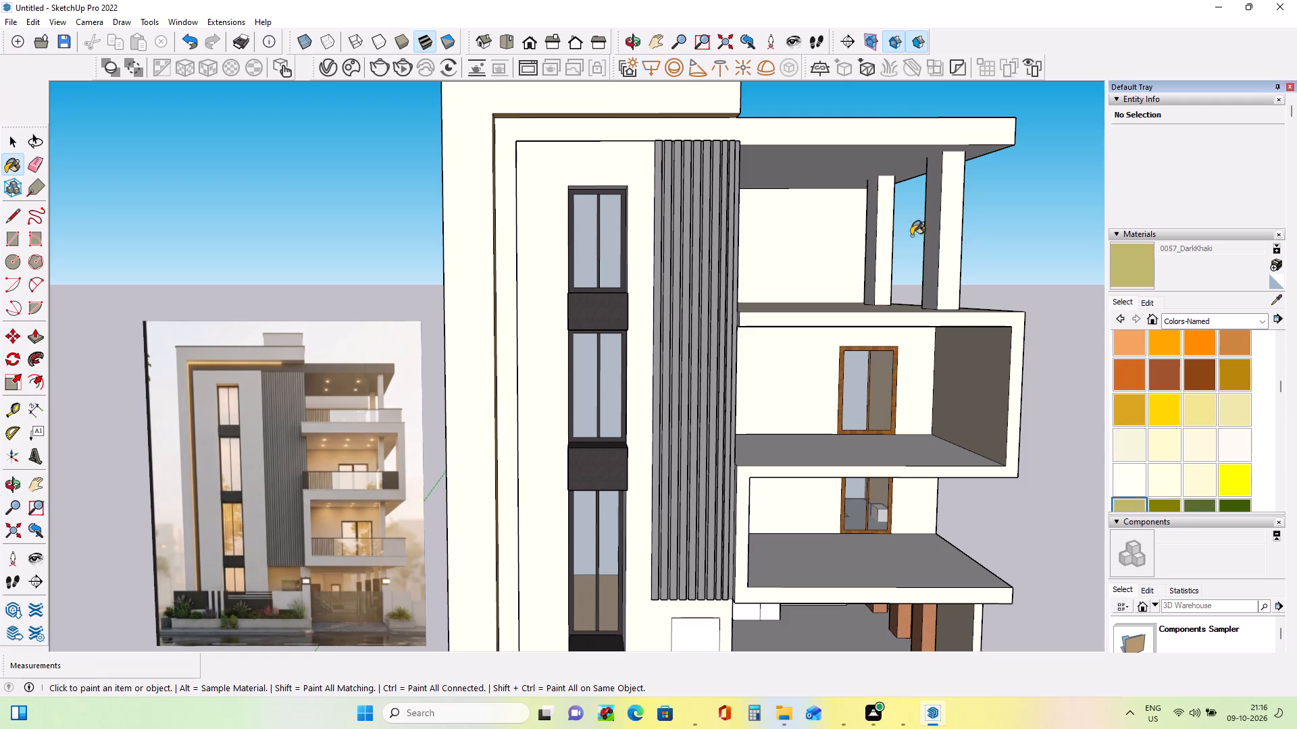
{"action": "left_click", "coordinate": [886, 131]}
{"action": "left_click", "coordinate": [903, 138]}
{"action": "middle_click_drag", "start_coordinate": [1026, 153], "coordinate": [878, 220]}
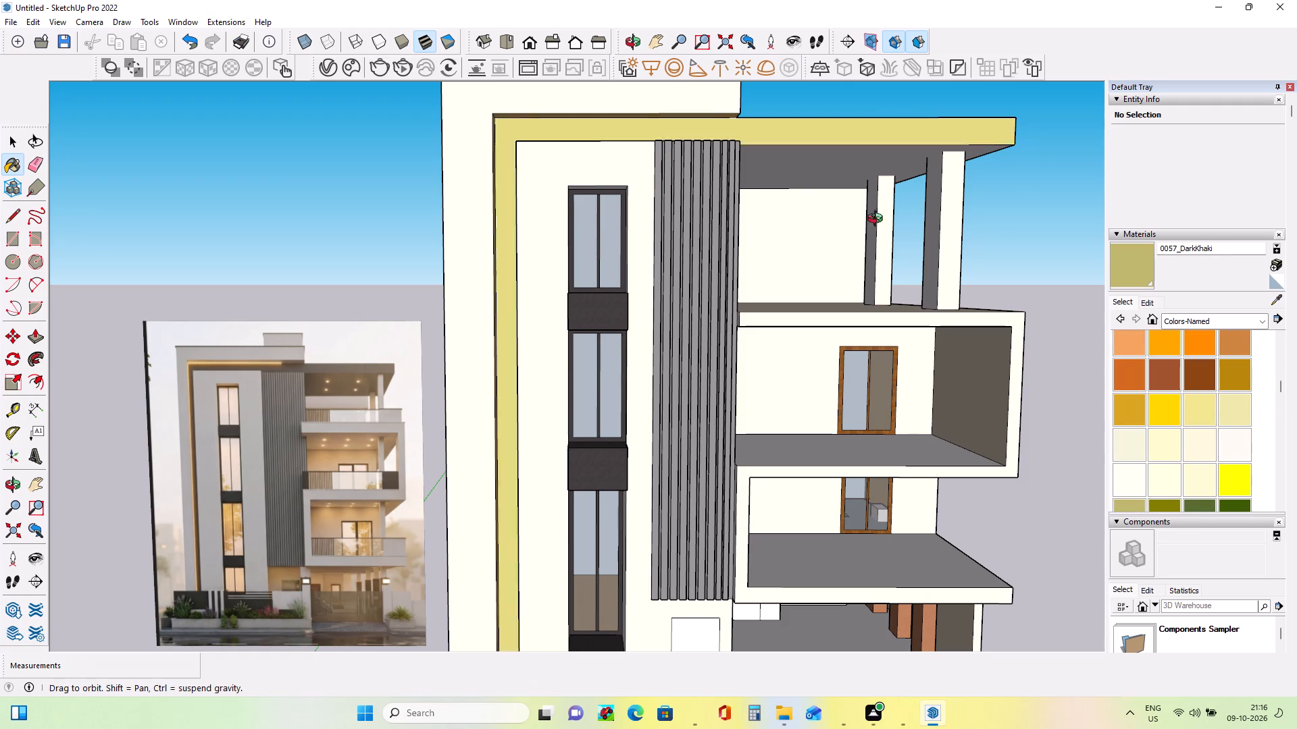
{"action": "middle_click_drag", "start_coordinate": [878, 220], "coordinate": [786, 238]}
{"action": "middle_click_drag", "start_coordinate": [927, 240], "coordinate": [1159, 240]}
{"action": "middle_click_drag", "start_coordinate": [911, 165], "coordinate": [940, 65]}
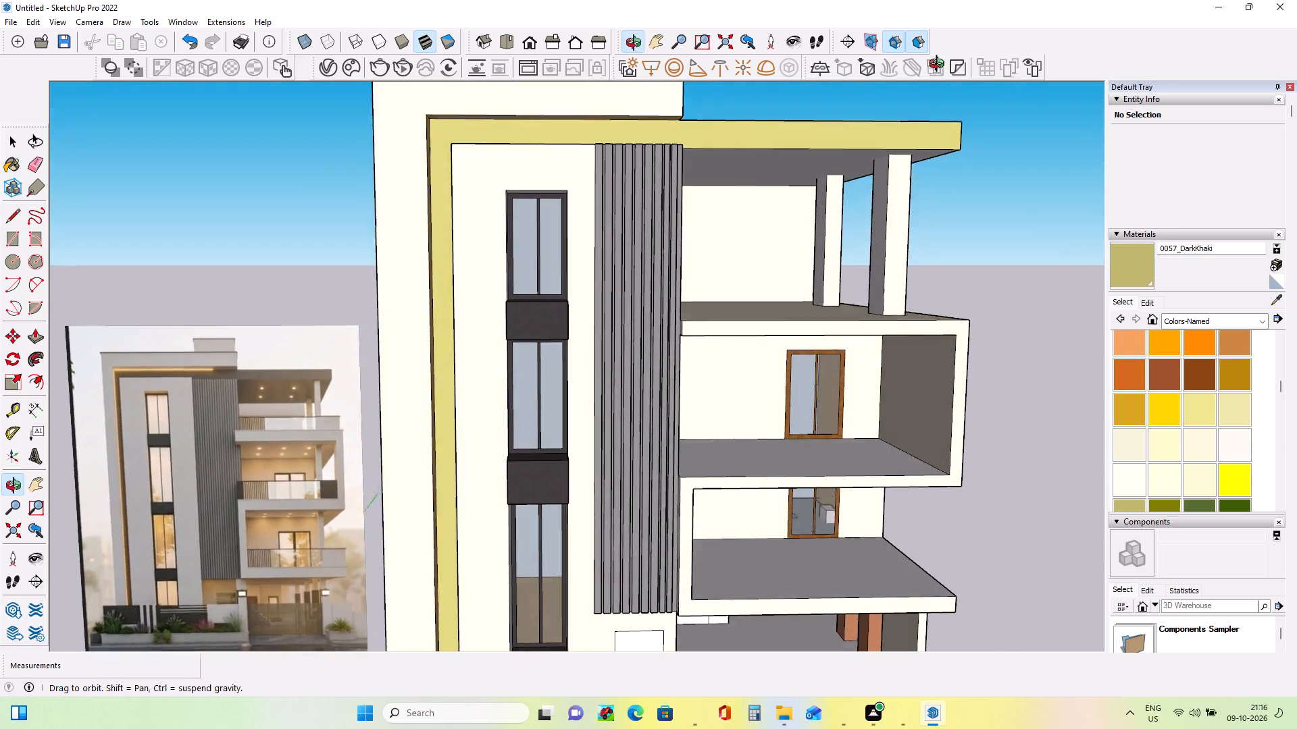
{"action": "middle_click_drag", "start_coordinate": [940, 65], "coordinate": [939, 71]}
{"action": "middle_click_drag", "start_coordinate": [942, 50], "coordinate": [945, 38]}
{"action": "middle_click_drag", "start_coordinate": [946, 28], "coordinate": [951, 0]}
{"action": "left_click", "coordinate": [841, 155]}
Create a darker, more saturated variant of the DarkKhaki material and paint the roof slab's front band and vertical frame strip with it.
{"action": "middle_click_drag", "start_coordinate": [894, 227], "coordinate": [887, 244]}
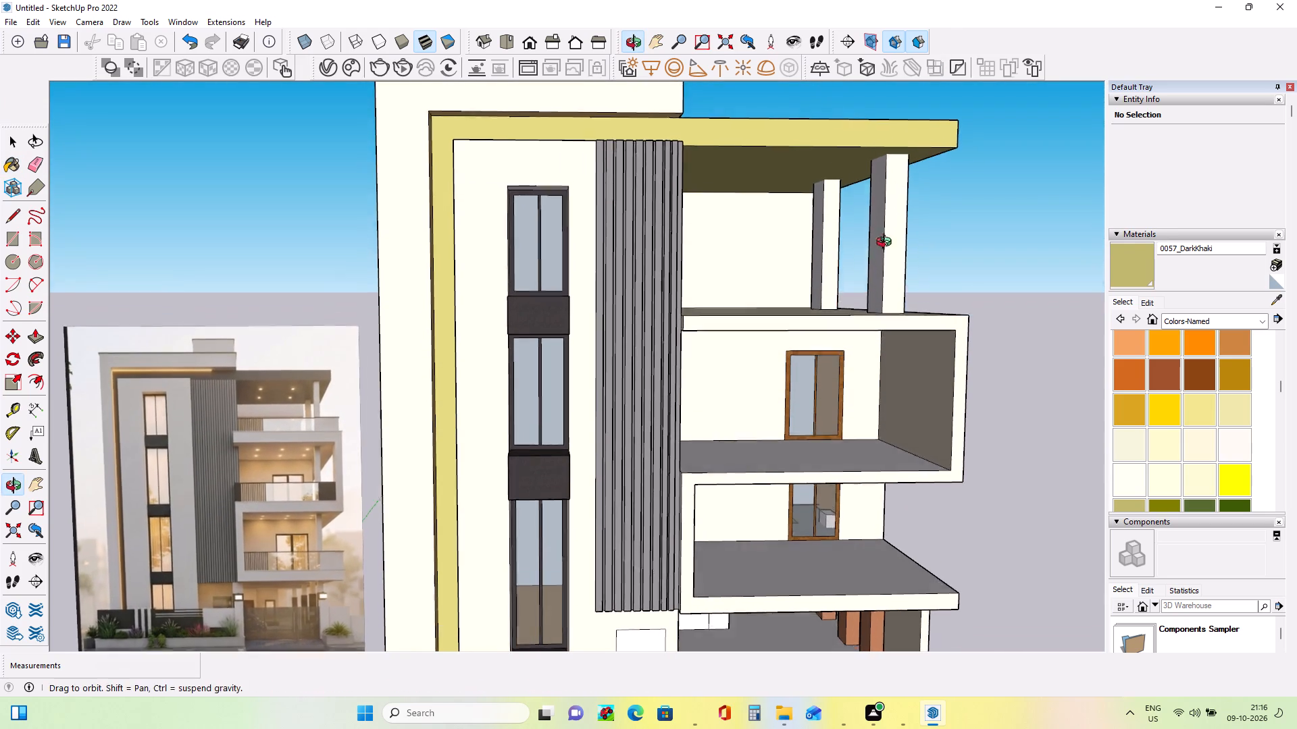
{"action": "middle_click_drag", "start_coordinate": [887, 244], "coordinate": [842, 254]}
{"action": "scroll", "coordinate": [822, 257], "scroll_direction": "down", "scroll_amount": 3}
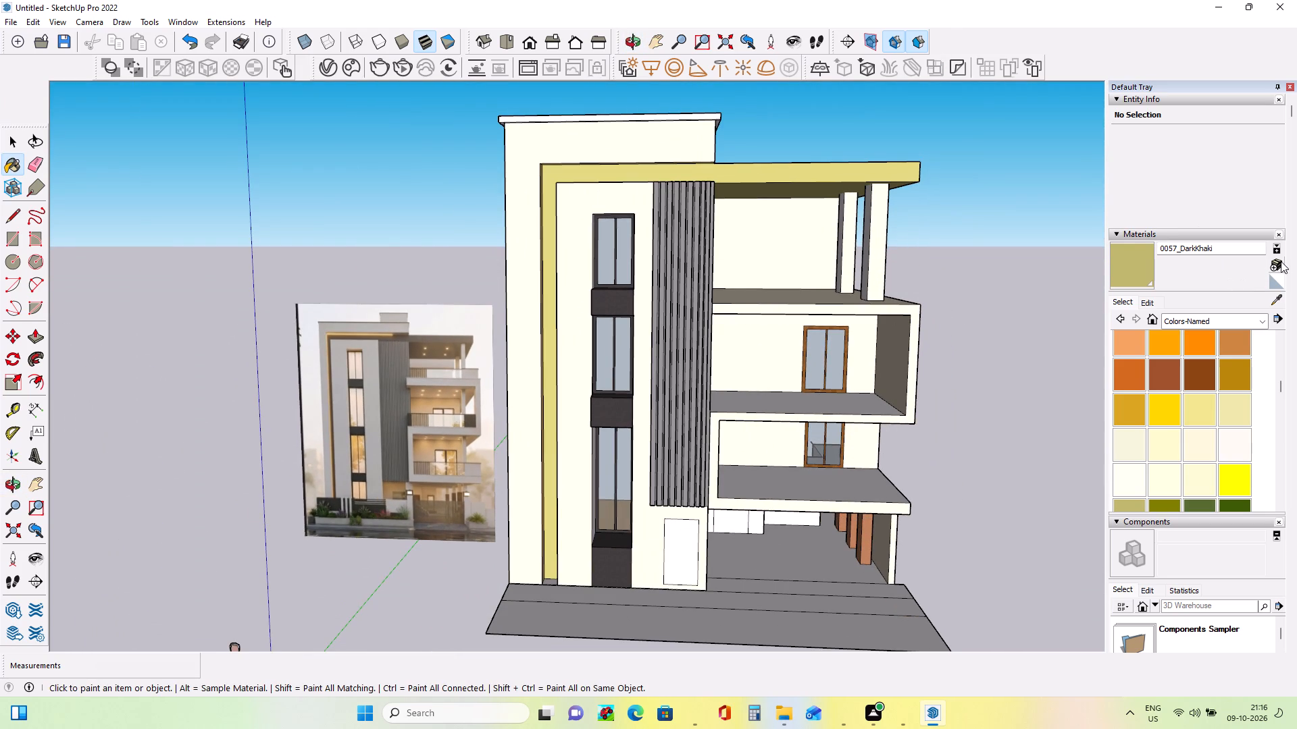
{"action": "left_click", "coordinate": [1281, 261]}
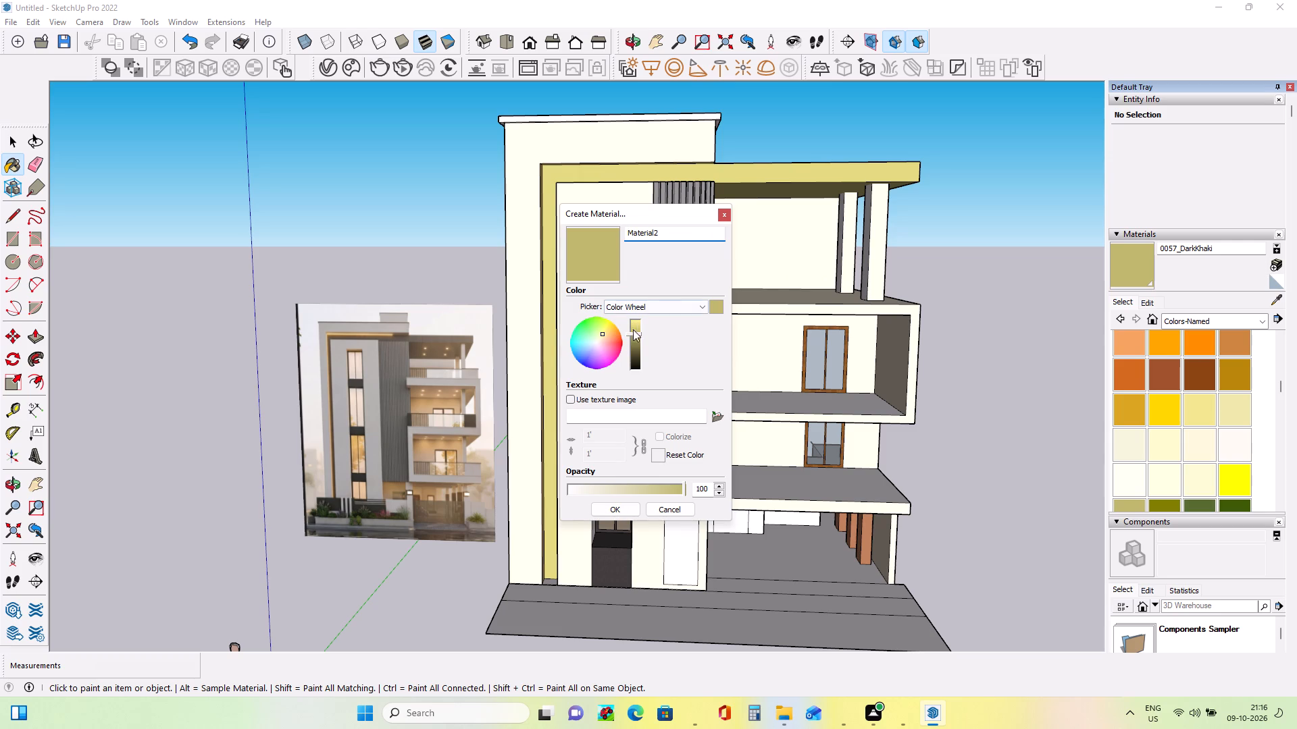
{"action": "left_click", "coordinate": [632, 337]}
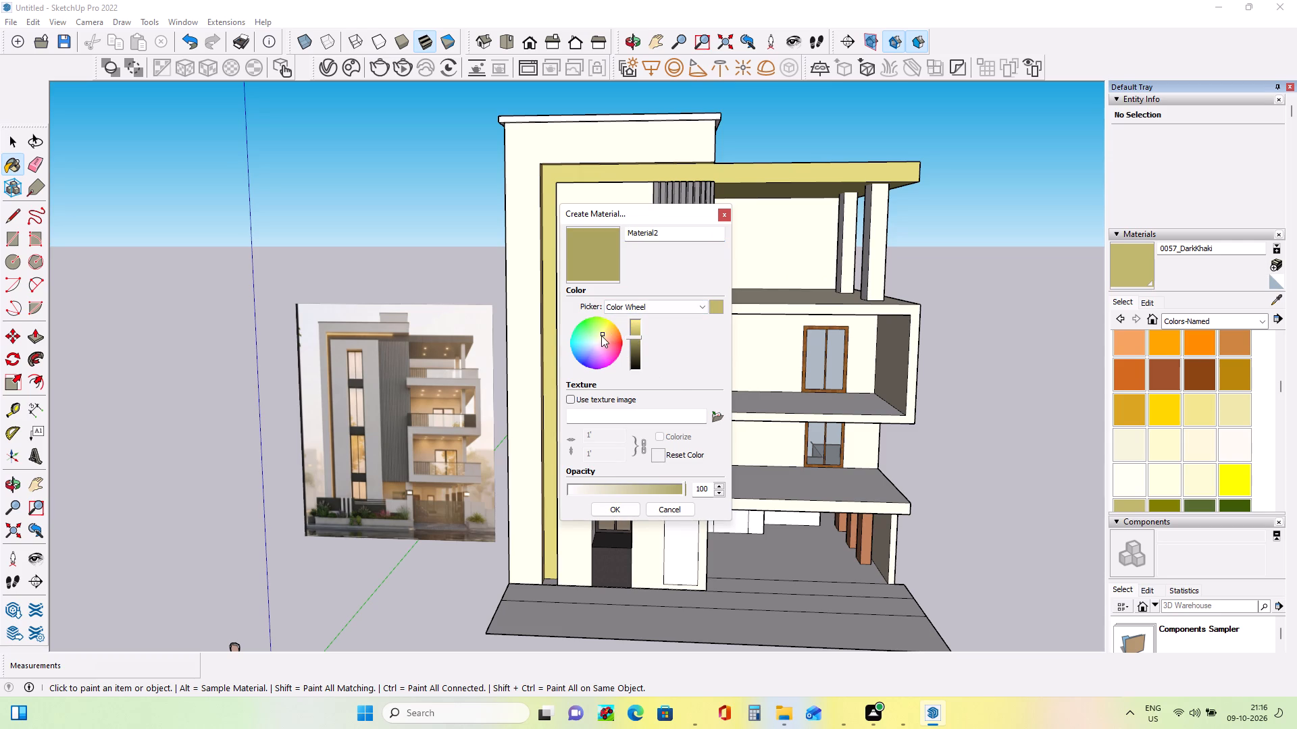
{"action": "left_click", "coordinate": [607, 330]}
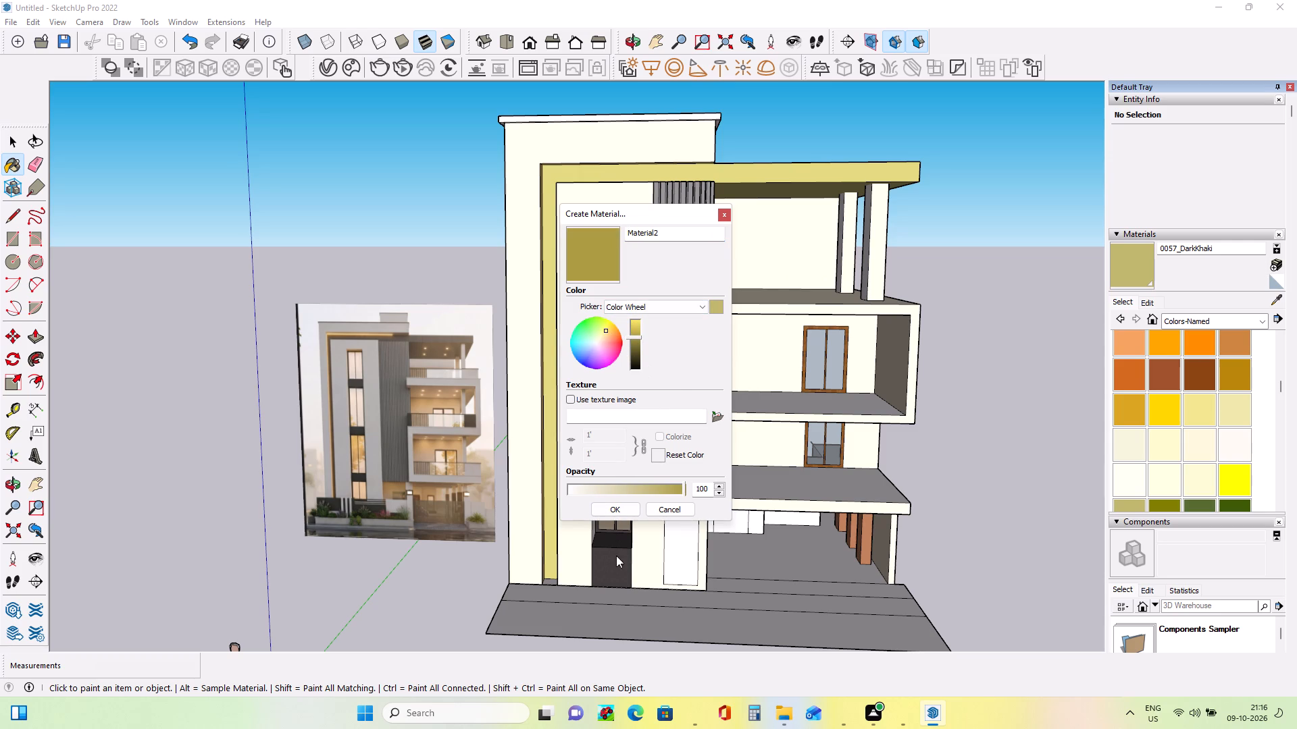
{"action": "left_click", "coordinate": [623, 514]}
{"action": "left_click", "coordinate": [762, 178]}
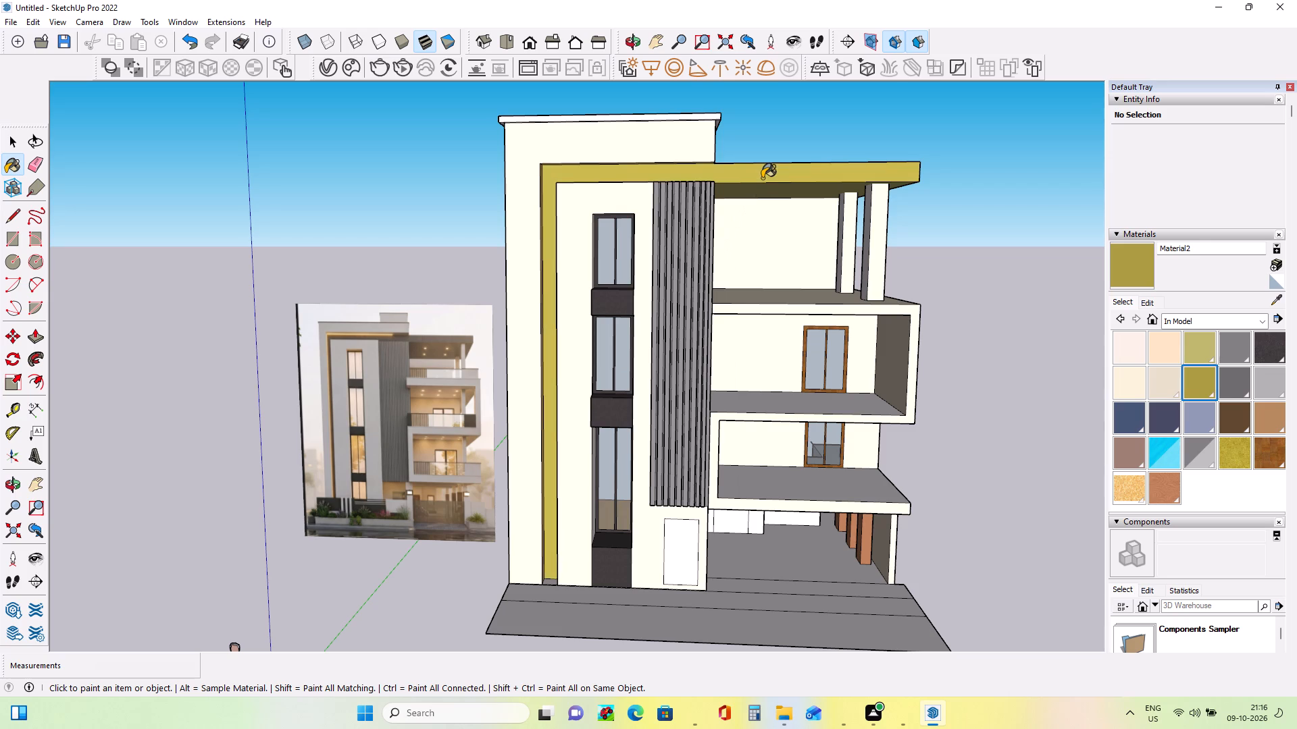
Paint the roof slab's front band with its frame strip, its underside and its top face with the Niraj_Skin material.
{"action": "middle_click_drag", "start_coordinate": [816, 275], "coordinate": [803, 277]}
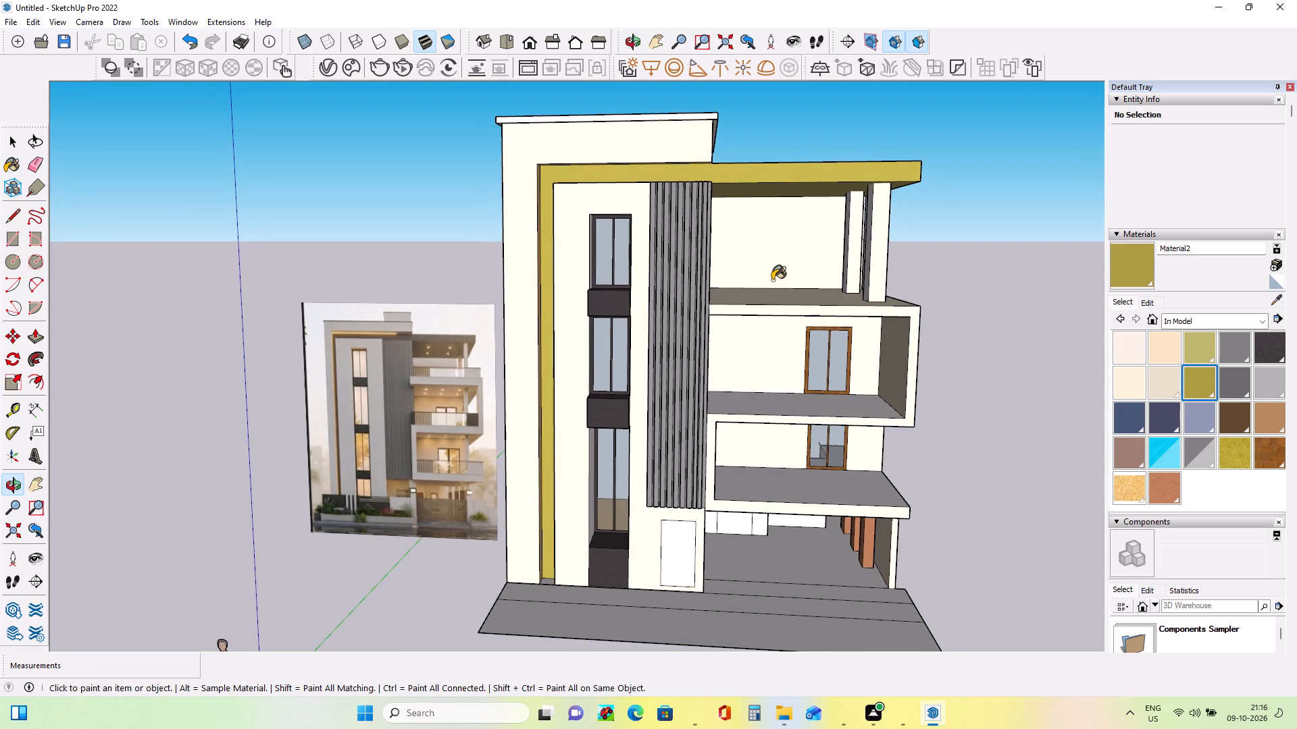
{"action": "middle_click_drag", "start_coordinate": [772, 280], "coordinate": [783, 250]}
{"action": "left_click", "coordinate": [1123, 452]}
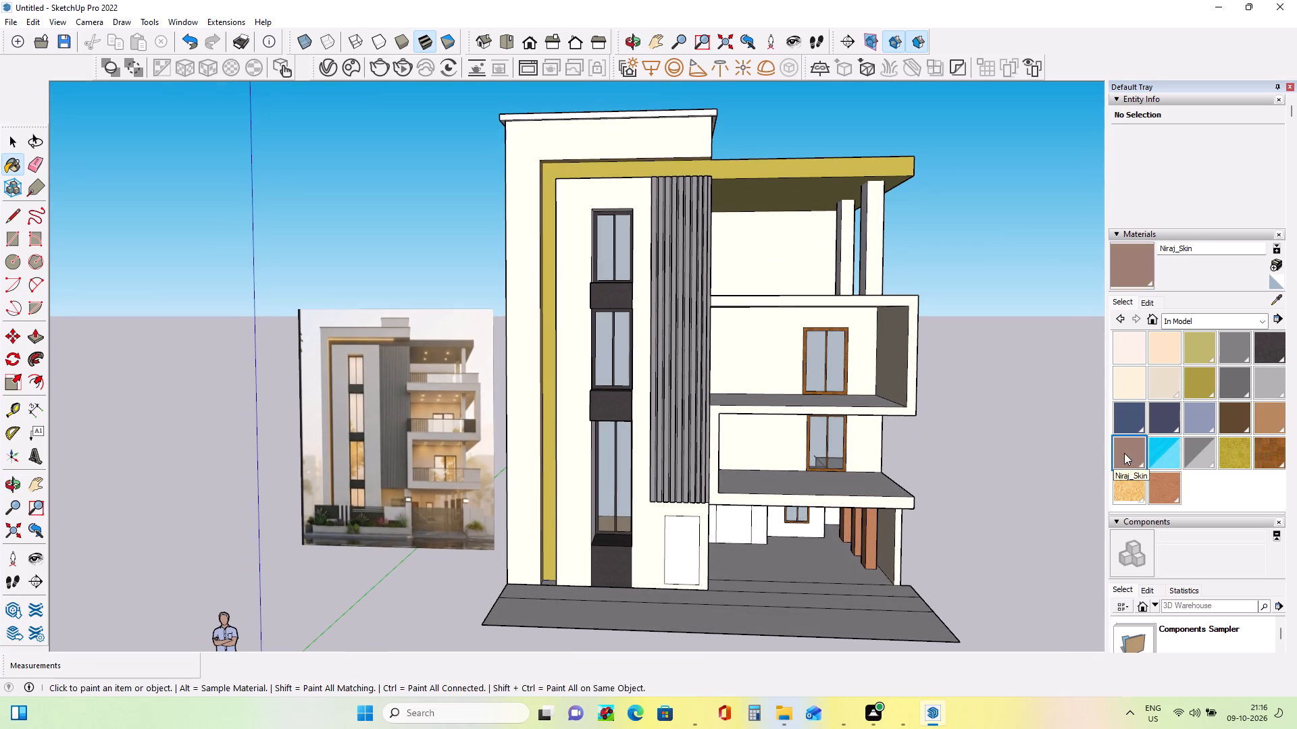
{"action": "left_click", "coordinate": [853, 173]}
{"action": "middle_click_drag", "start_coordinate": [838, 198], "coordinate": [833, 134]}
{"action": "left_click", "coordinate": [820, 184]}
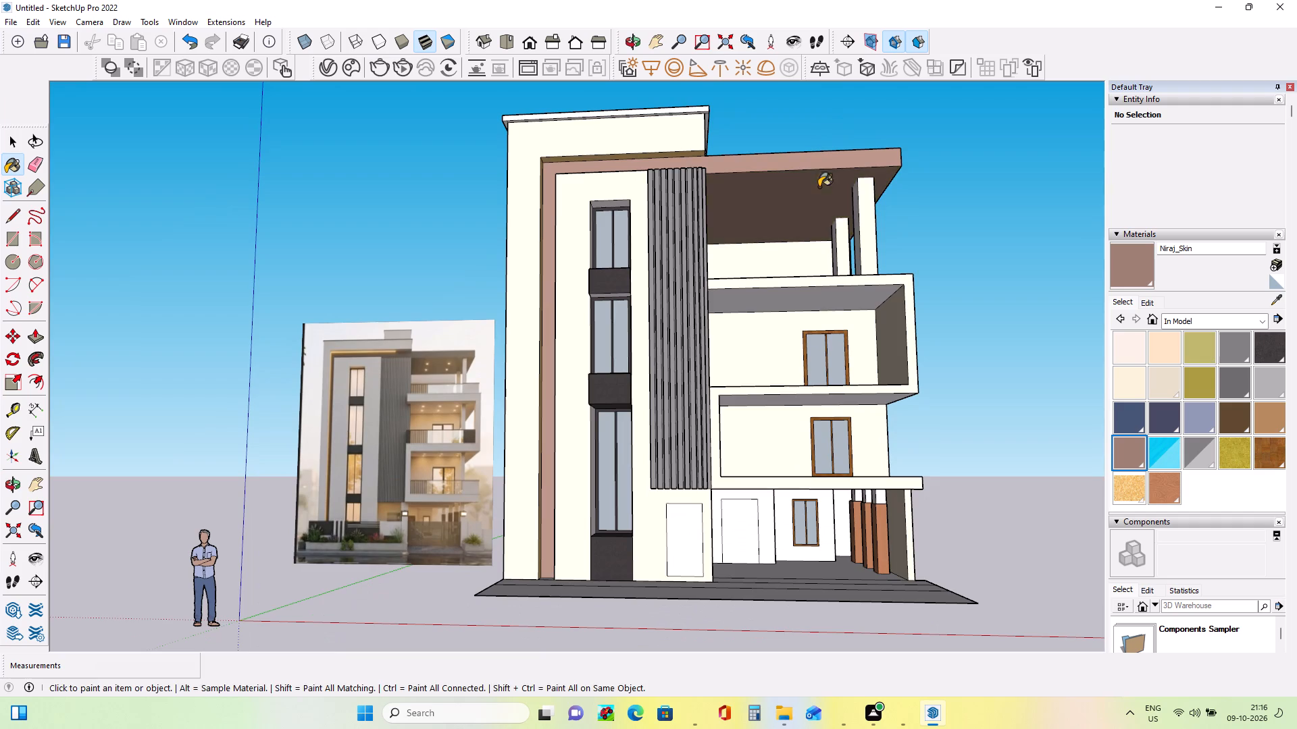
{"action": "scroll", "coordinate": [850, 228], "scroll_direction": "down", "scroll_amount": 1}
{"action": "middle_click_drag", "start_coordinate": [855, 274], "coordinate": [800, 420]}
{"action": "left_click", "coordinate": [873, 173]}
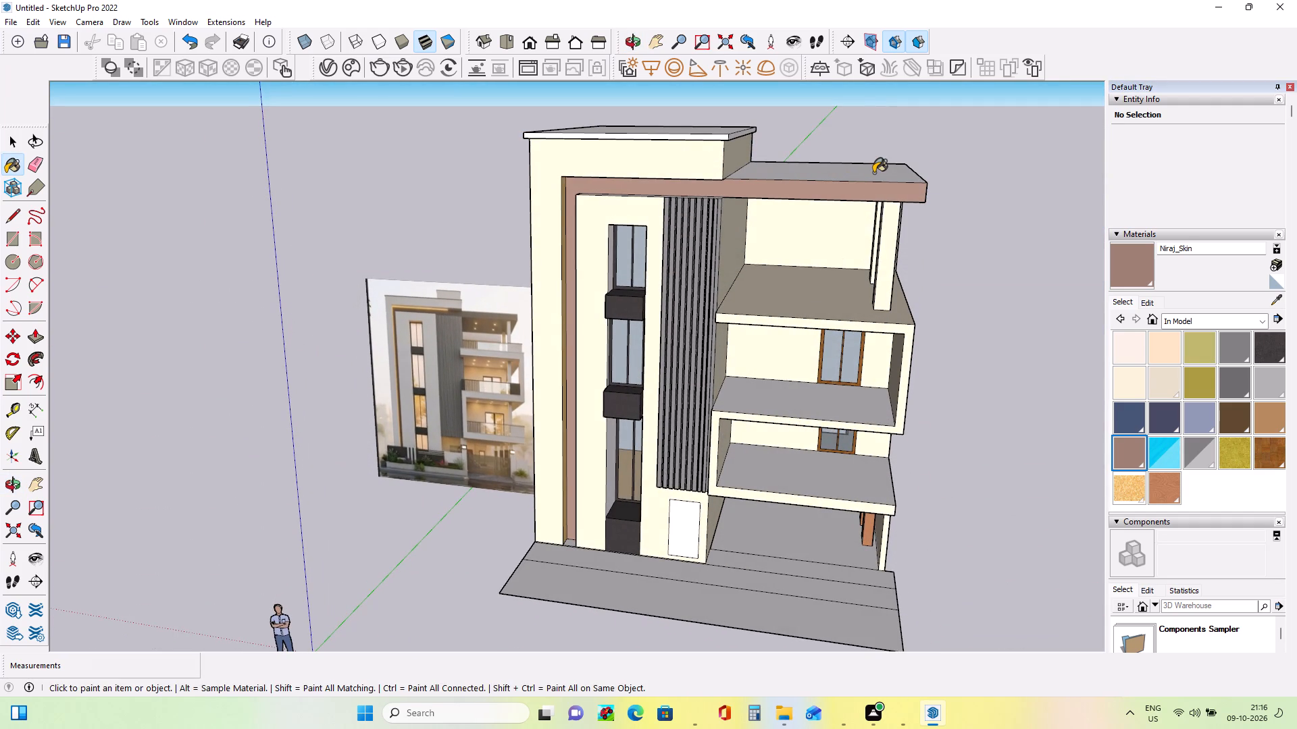
Examine the balcony railings and glass panels in the reference image and the matching balcony floors in the model.
{"action": "middle_click_drag", "start_coordinate": [850, 279], "coordinate": [895, 275]}
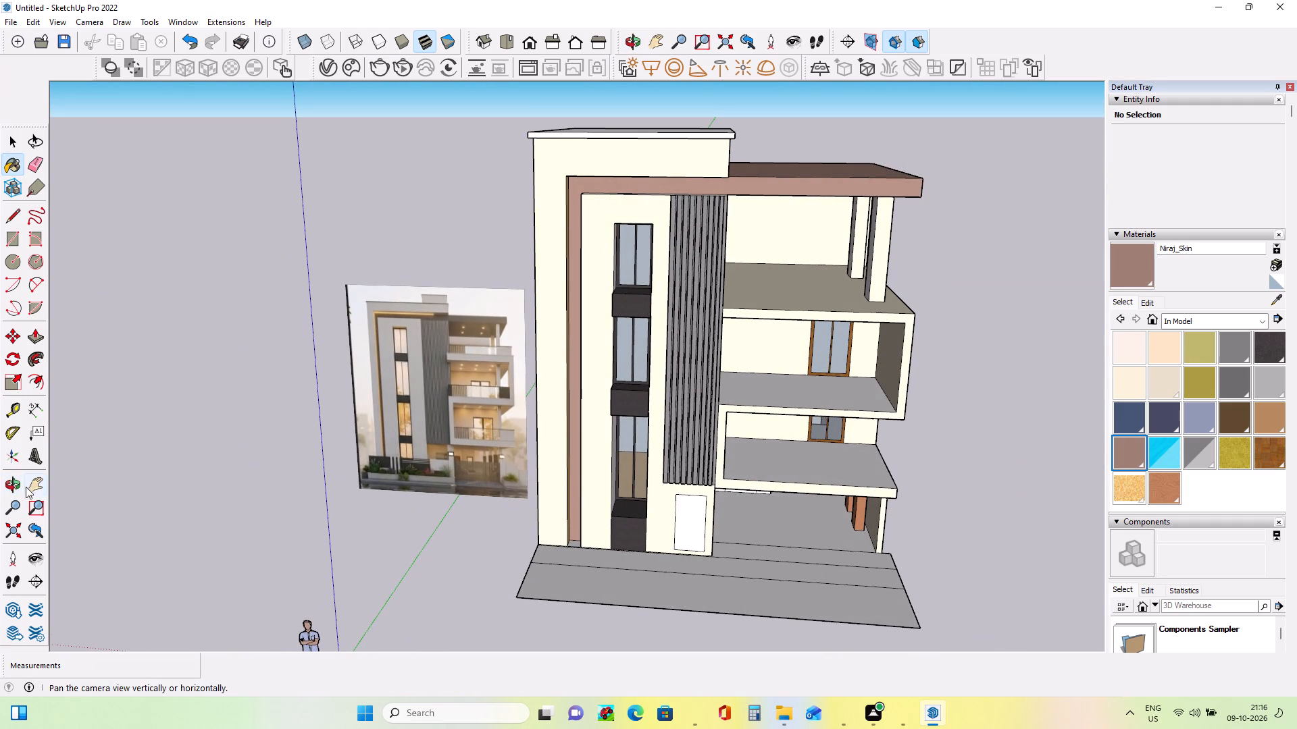
{"action": "left_click", "coordinate": [33, 483]}
{"action": "left_click_drag", "start_coordinate": [565, 369], "coordinate": [544, 441]}
{"action": "scroll", "coordinate": [692, 464], "scroll_direction": "up", "scroll_amount": 2}
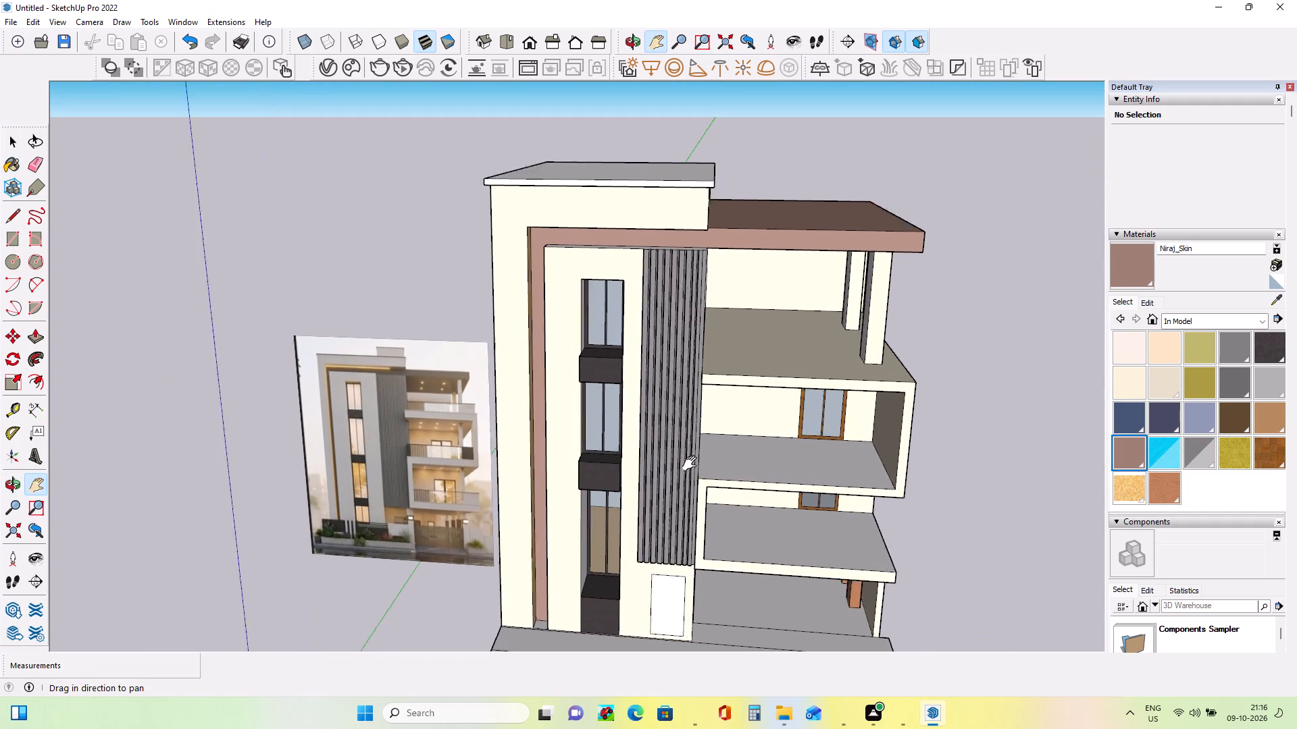
{"action": "scroll", "coordinate": [692, 464], "scroll_direction": "up", "scroll_amount": 1}
{"action": "middle_click_drag", "start_coordinate": [744, 486], "coordinate": [742, 435]}
{"action": "scroll", "coordinate": [471, 495], "scroll_direction": "up", "scroll_amount": 2}
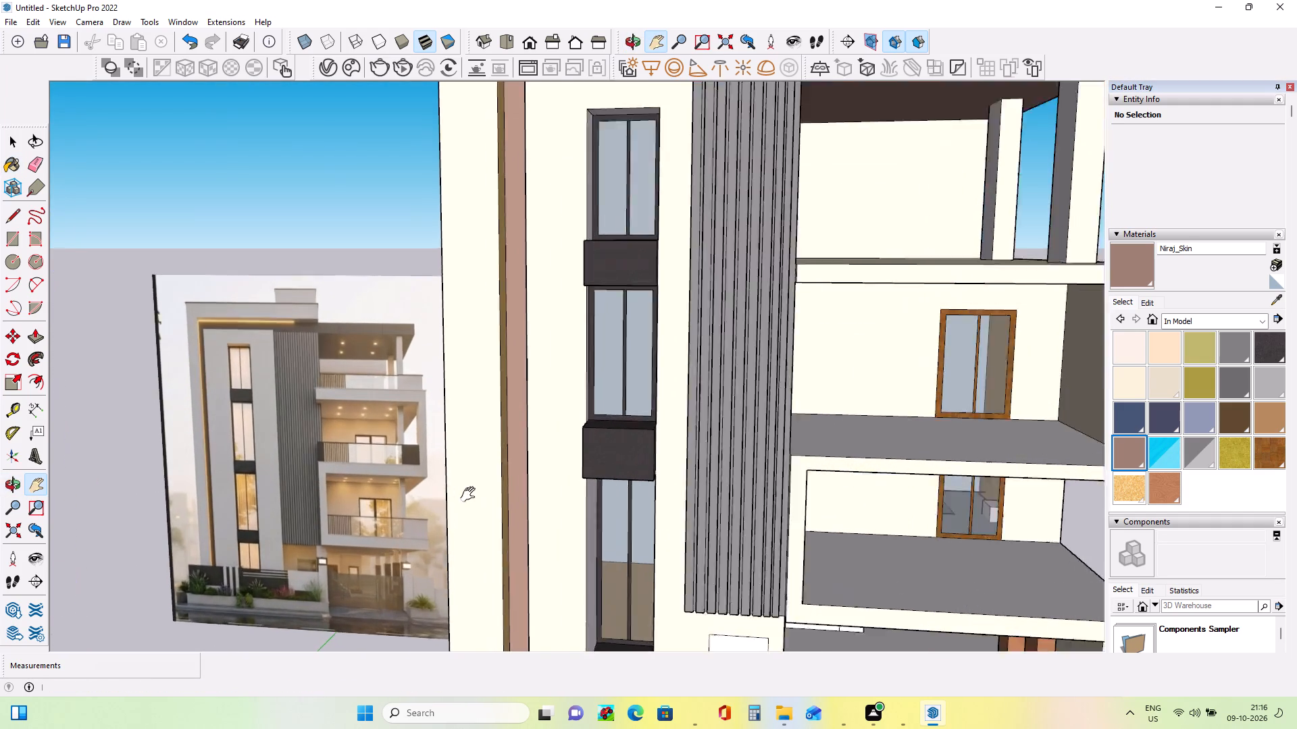
{"action": "scroll", "coordinate": [471, 495], "scroll_direction": "up", "scroll_amount": 2}
{"action": "scroll", "coordinate": [338, 471], "scroll_direction": "up", "scroll_amount": 13}
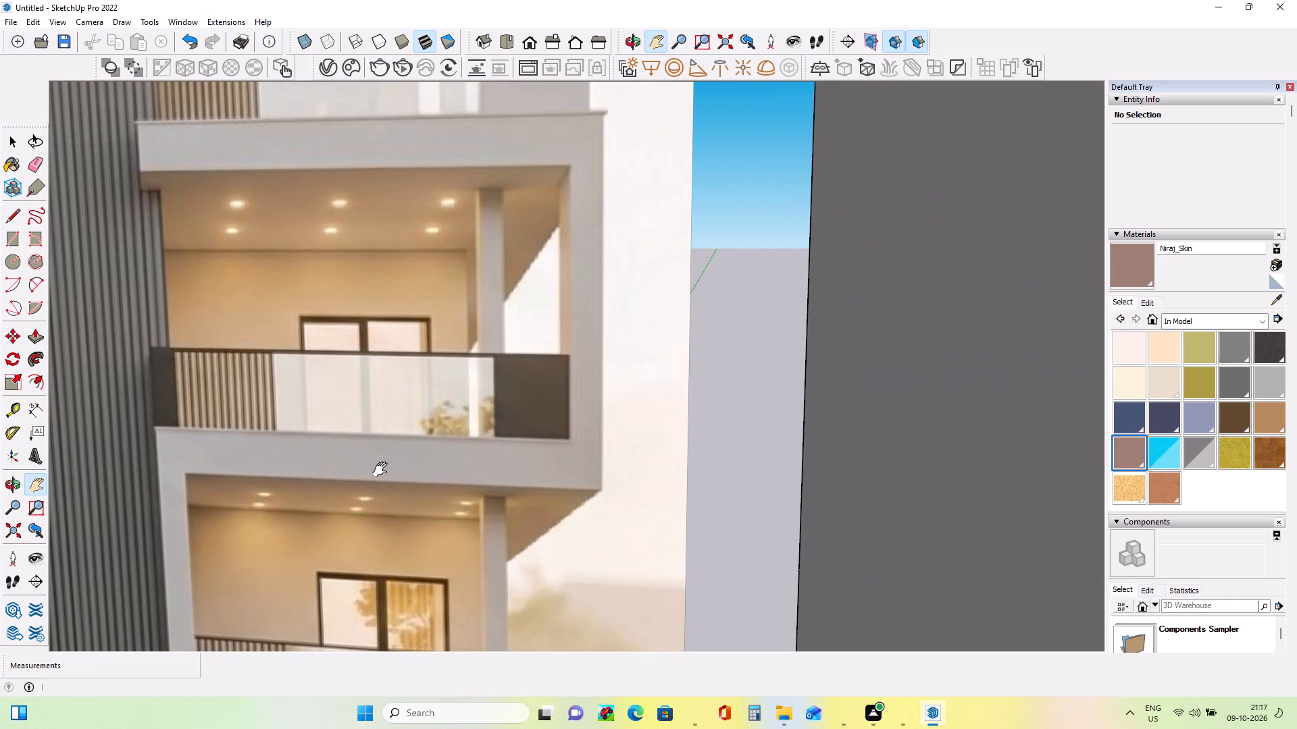
{"action": "scroll", "coordinate": [383, 470], "scroll_direction": "down", "scroll_amount": 1}
{"action": "scroll", "coordinate": [389, 443], "scroll_direction": "up", "scroll_amount": 4}
{"action": "scroll", "coordinate": [390, 442], "scroll_direction": "down", "scroll_amount": 1}
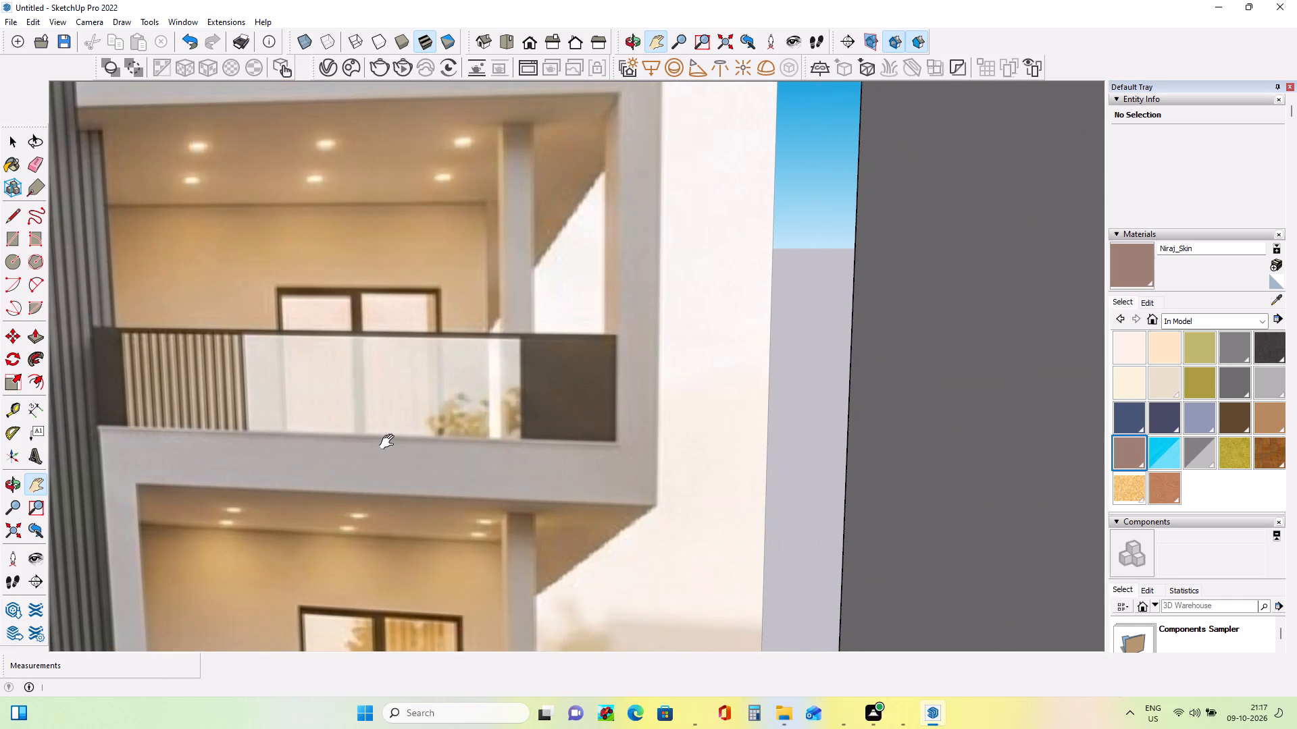
{"action": "scroll", "coordinate": [403, 364], "scroll_direction": "up", "scroll_amount": 4}
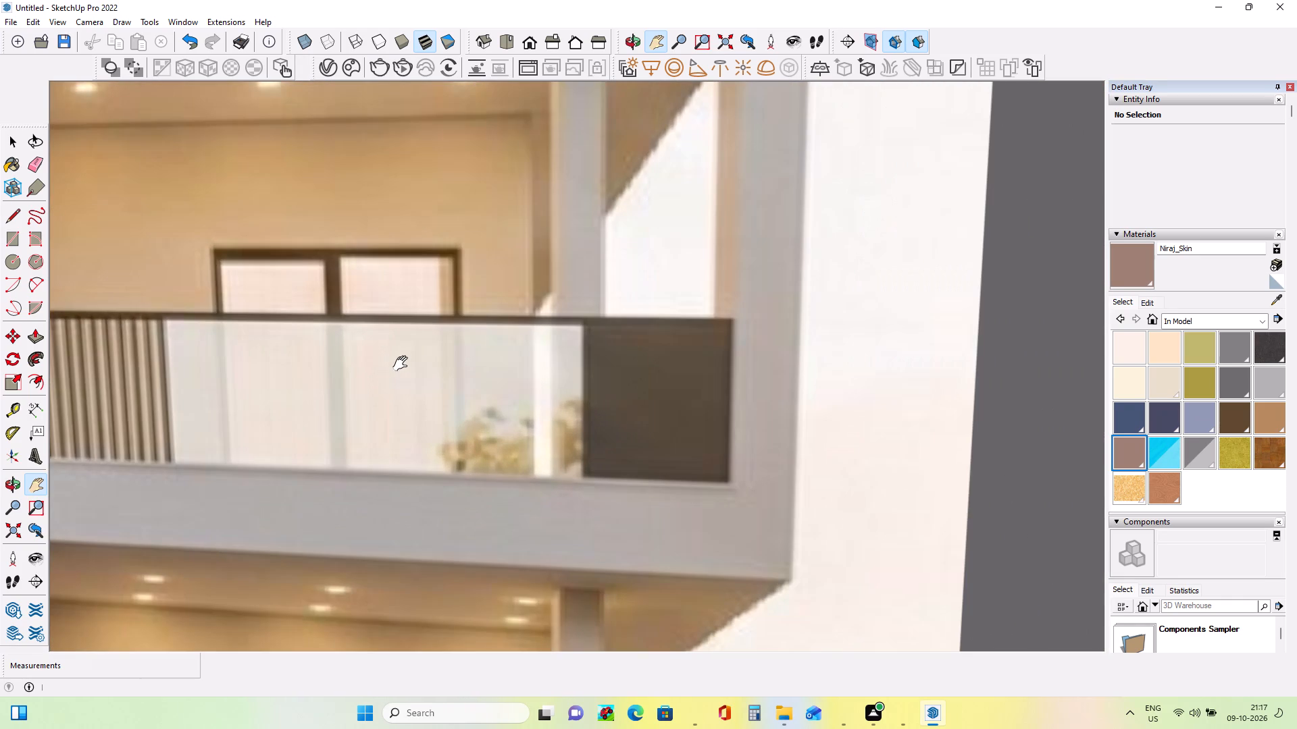
{"action": "scroll", "coordinate": [403, 364], "scroll_direction": "down", "scroll_amount": 19}
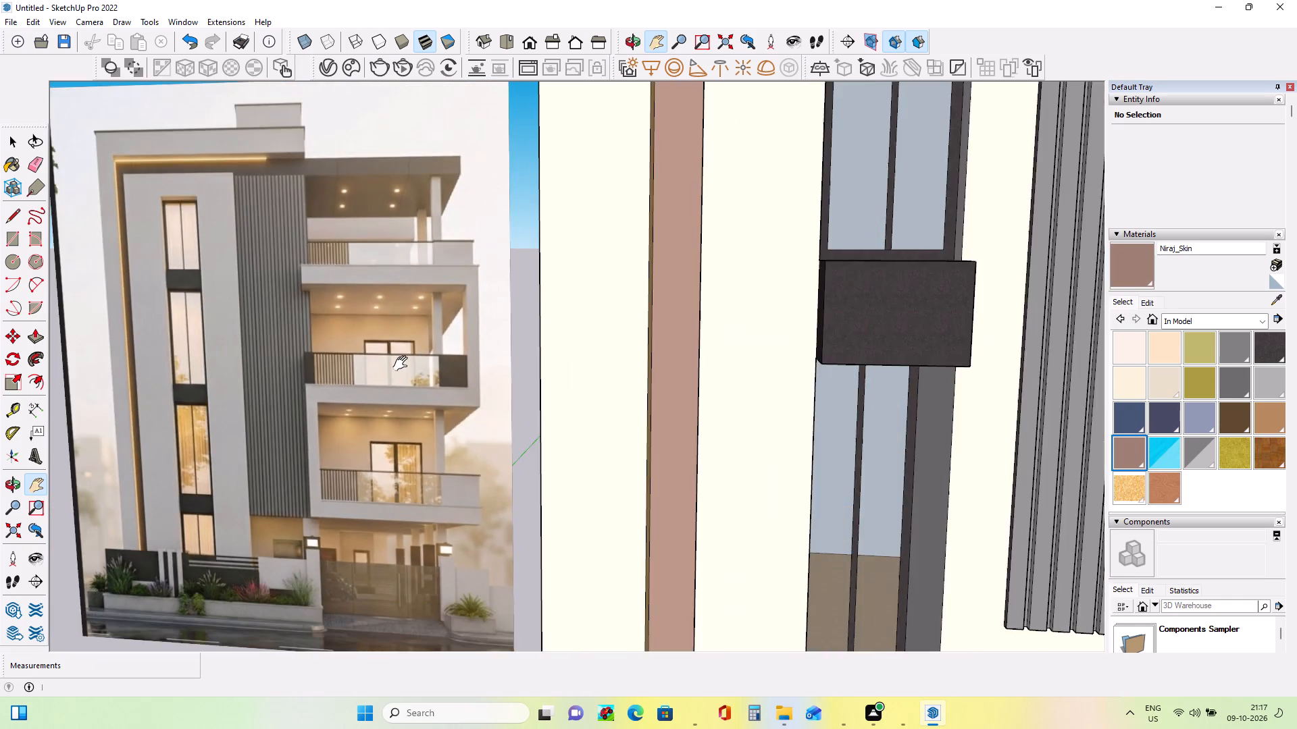
{"action": "scroll", "coordinate": [403, 364], "scroll_direction": "down", "scroll_amount": 2}
{"action": "middle_click_drag", "start_coordinate": [531, 392], "coordinate": [480, 425]}
{"action": "middle_click_drag", "start_coordinate": [431, 375], "coordinate": [469, 407]}
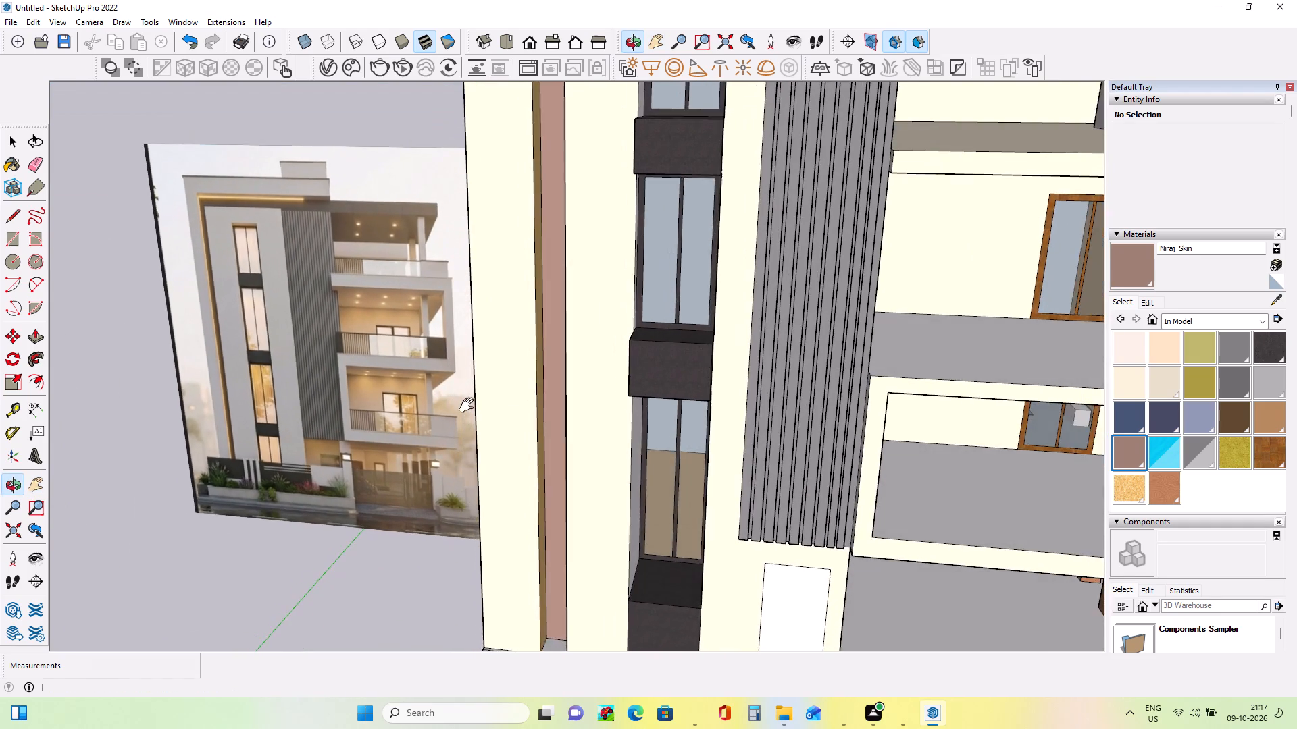
{"action": "scroll", "coordinate": [484, 396], "scroll_direction": "down", "scroll_amount": 6}
{"action": "middle_click_drag", "start_coordinate": [805, 321], "coordinate": [807, 331]}
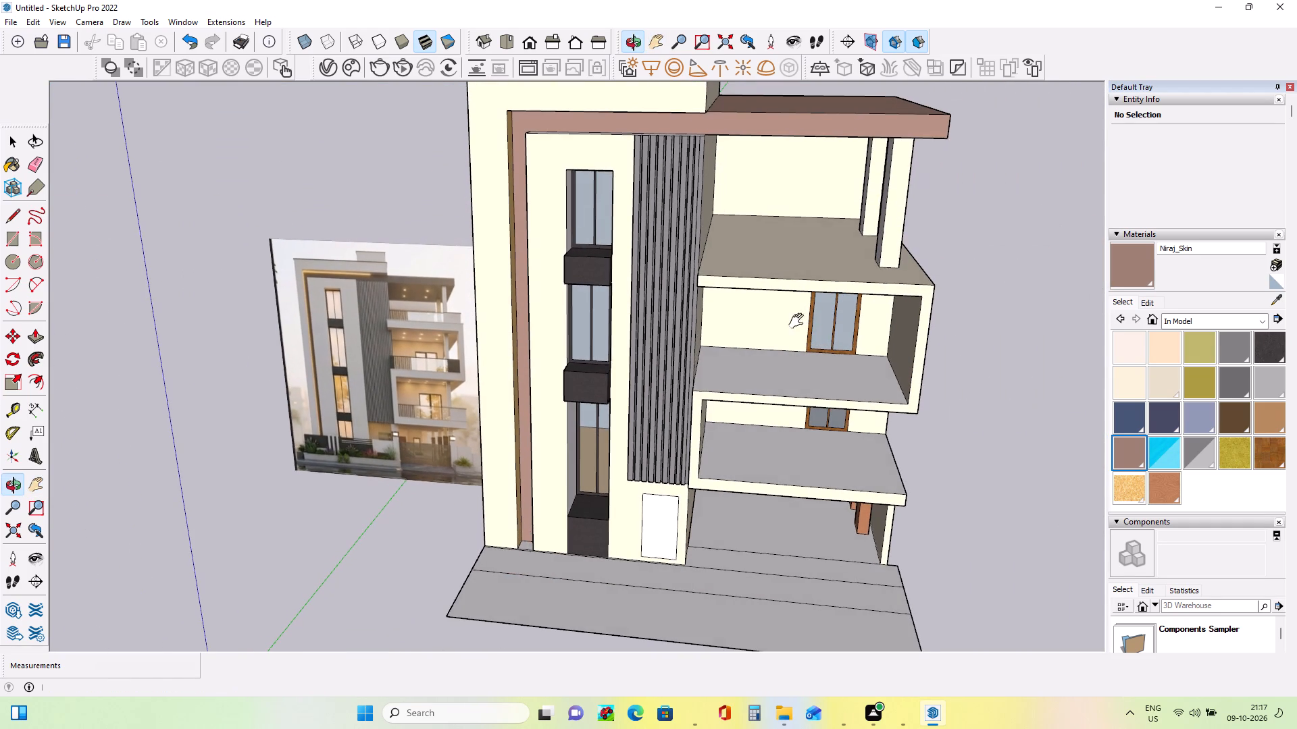
{"action": "middle_click_drag", "start_coordinate": [806, 308], "coordinate": [753, 344]}
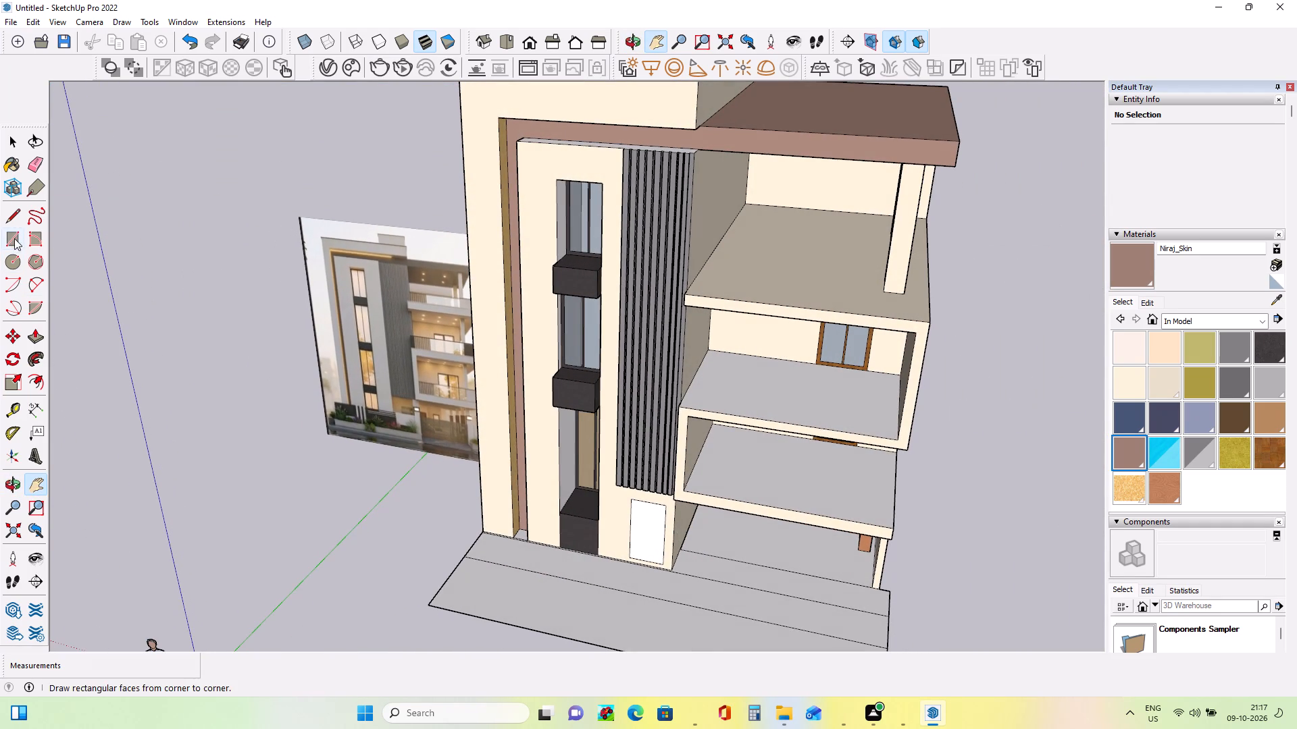
Draw a thin rectangle about 17' 10 1/4" by 2 1/2" along the front edge of the upper balcony floor.
{"action": "left_click", "coordinate": [14, 238]}
{"action": "middle_click_drag", "start_coordinate": [758, 322], "coordinate": [902, 323]}
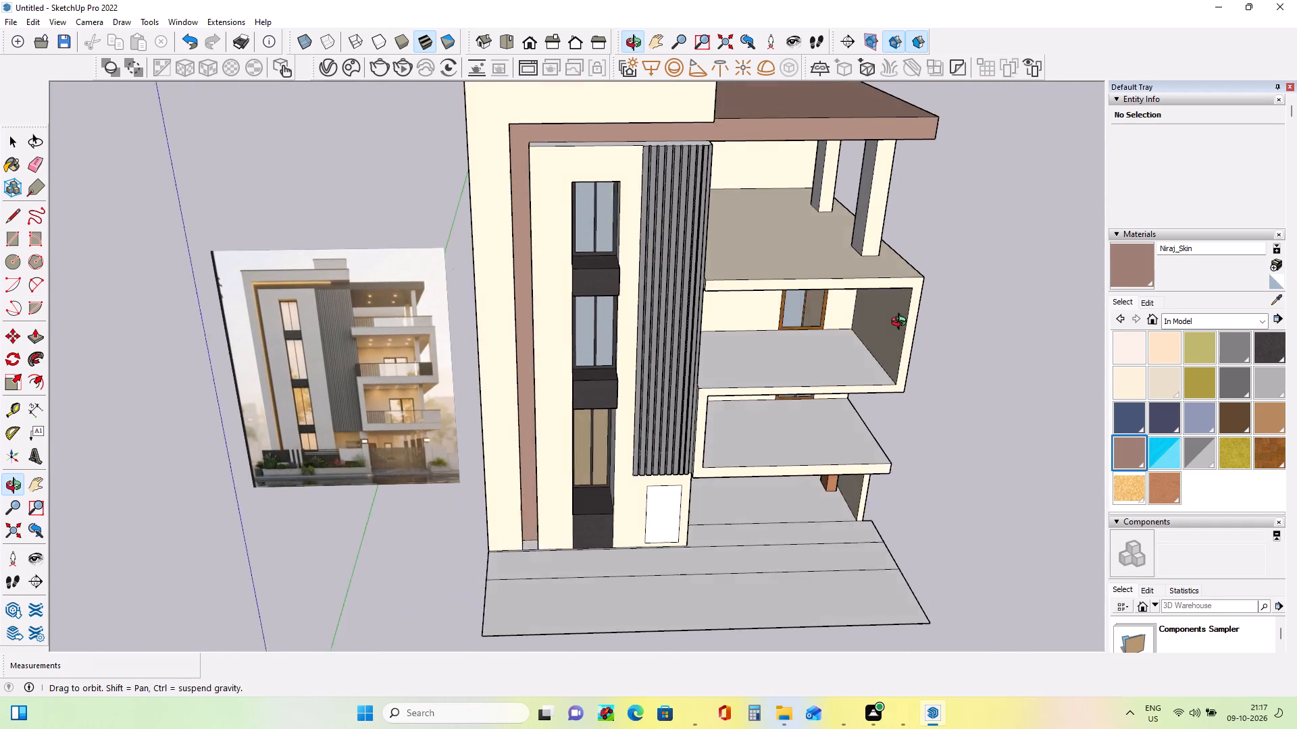
{"action": "middle_click_drag", "start_coordinate": [902, 323], "coordinate": [634, 357]}
{"action": "scroll", "coordinate": [648, 327], "scroll_direction": "up", "scroll_amount": 3}
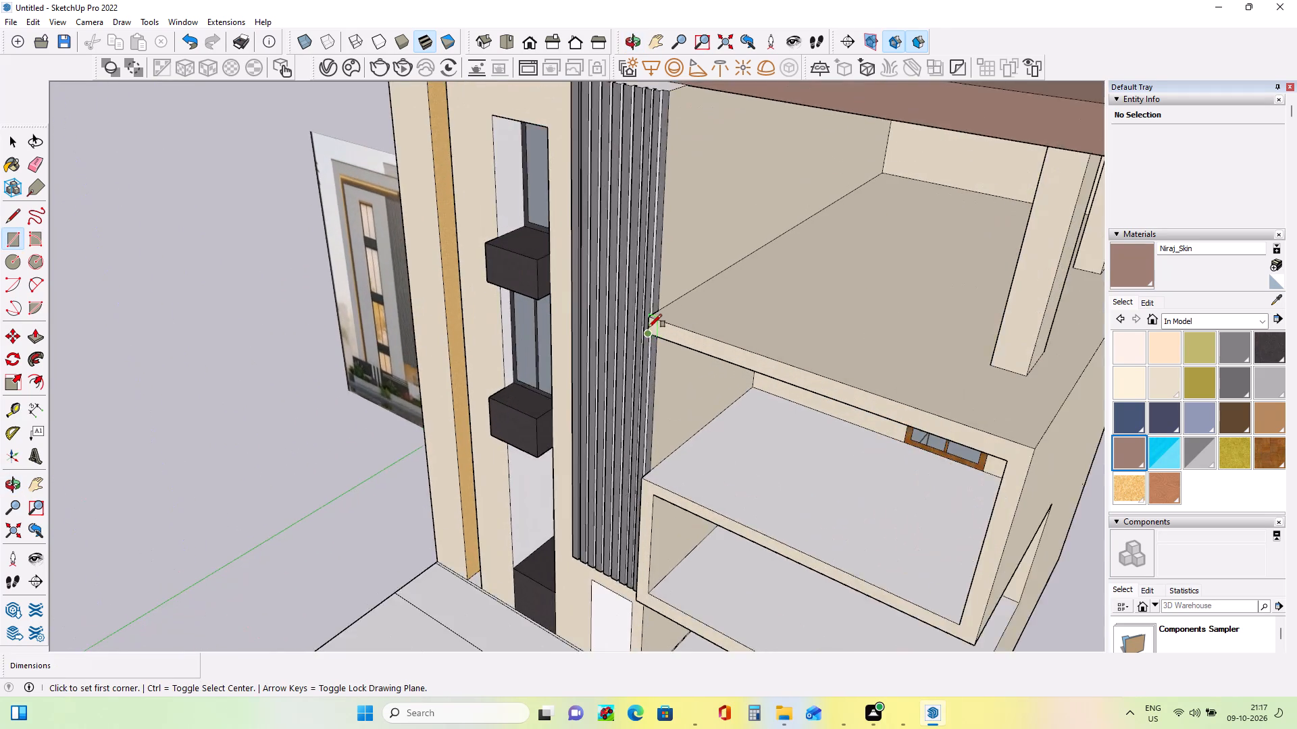
{"action": "scroll", "coordinate": [648, 327], "scroll_direction": "up", "scroll_amount": 8}
{"action": "left_click", "coordinate": [651, 308]}
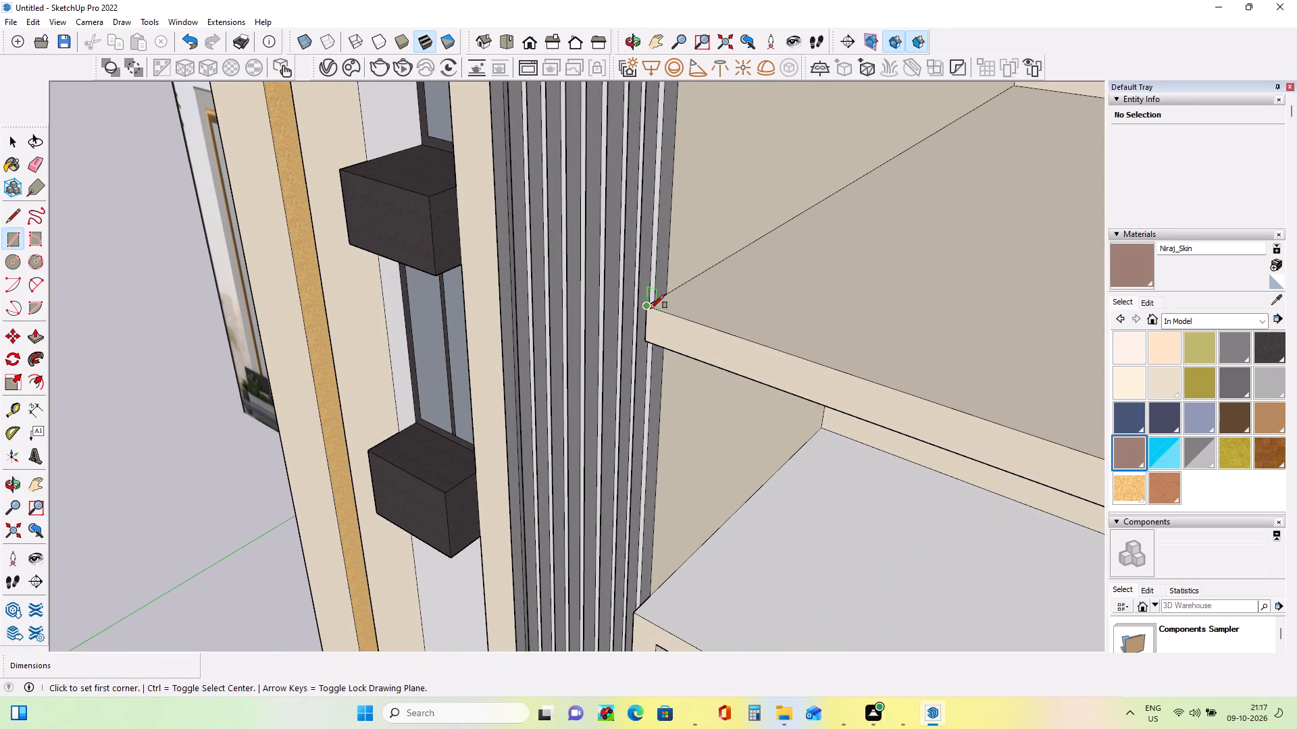
{"action": "scroll", "coordinate": [663, 302], "scroll_direction": "up", "scroll_amount": 9}
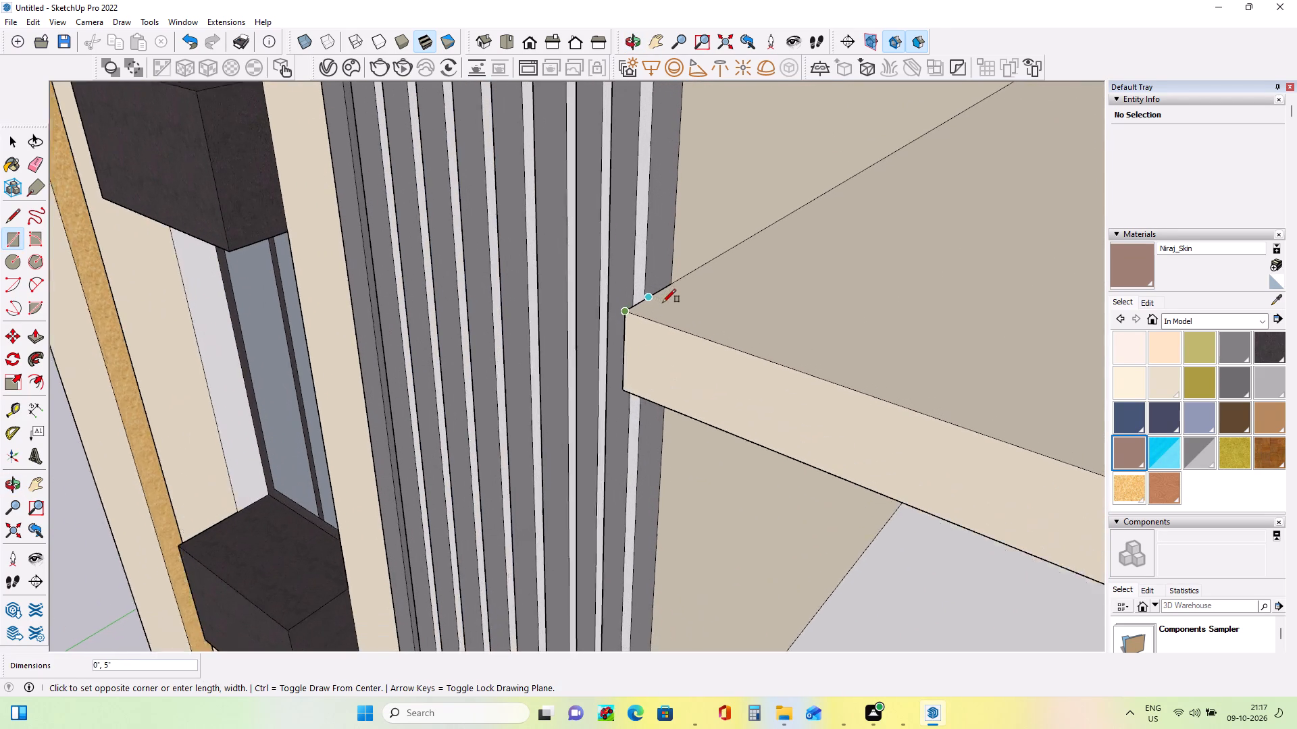
{"action": "scroll", "coordinate": [663, 302], "scroll_direction": "up", "scroll_amount": 2}
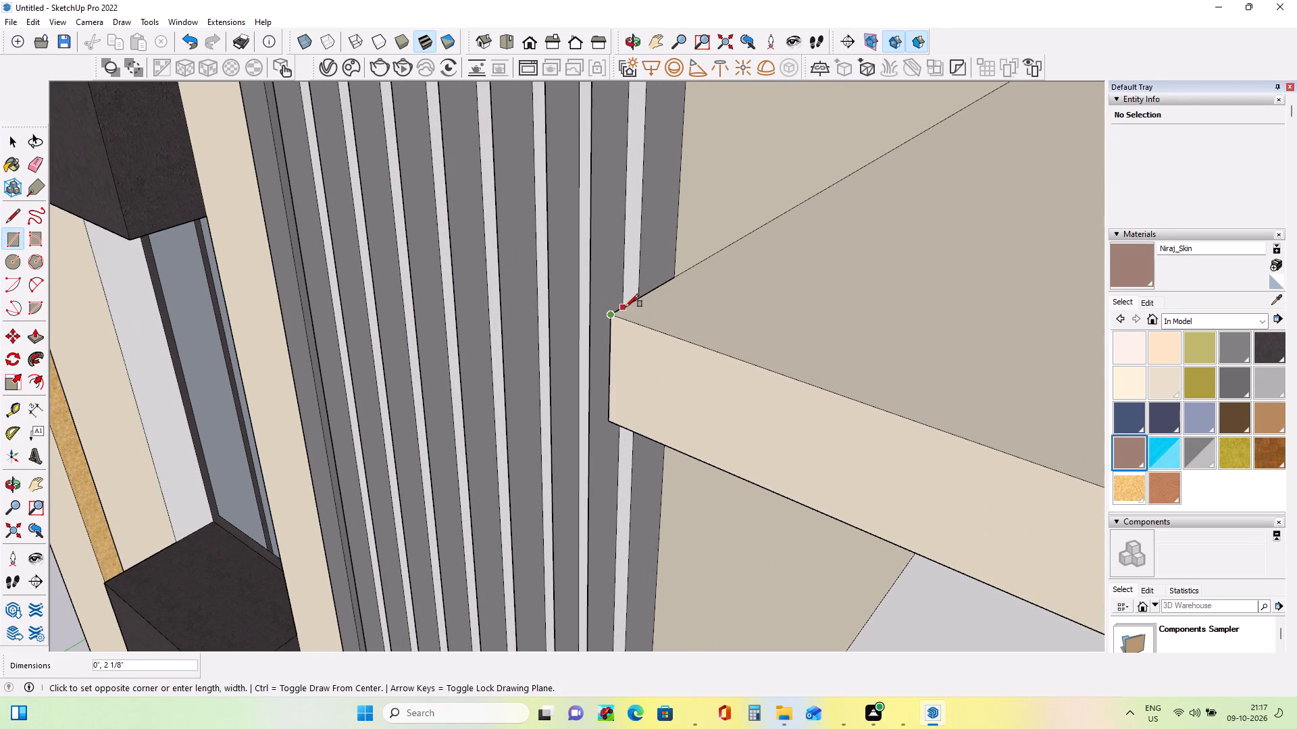
{"action": "left_click", "coordinate": [621, 309]}
{"action": "scroll", "coordinate": [711, 354], "scroll_direction": "down", "scroll_amount": 20}
{"action": "scroll", "coordinate": [711, 354], "scroll_direction": "down", "scroll_amount": 5}
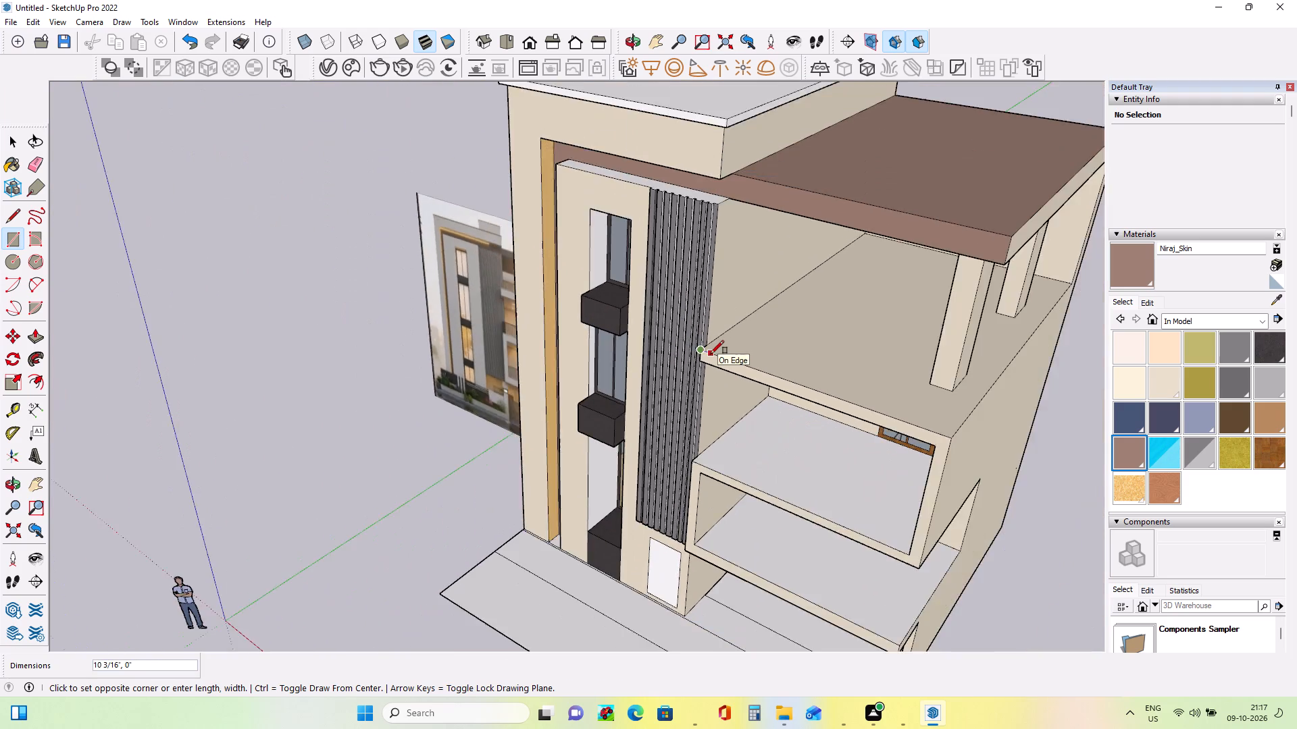
{"action": "scroll", "coordinate": [711, 354], "scroll_direction": "down", "scroll_amount": 3}
{"action": "scroll", "coordinate": [925, 412], "scroll_direction": "up", "scroll_amount": 14}
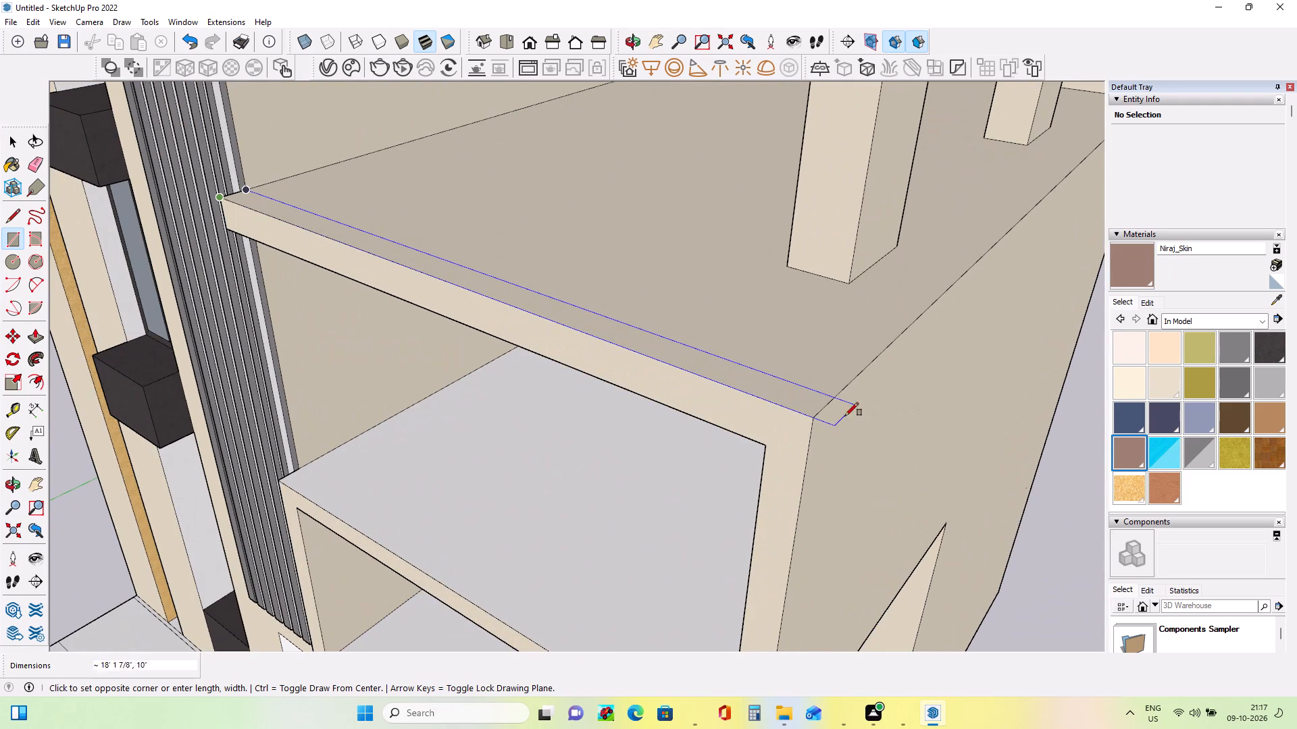
{"action": "scroll", "coordinate": [817, 415], "scroll_direction": "up", "scroll_amount": 4}
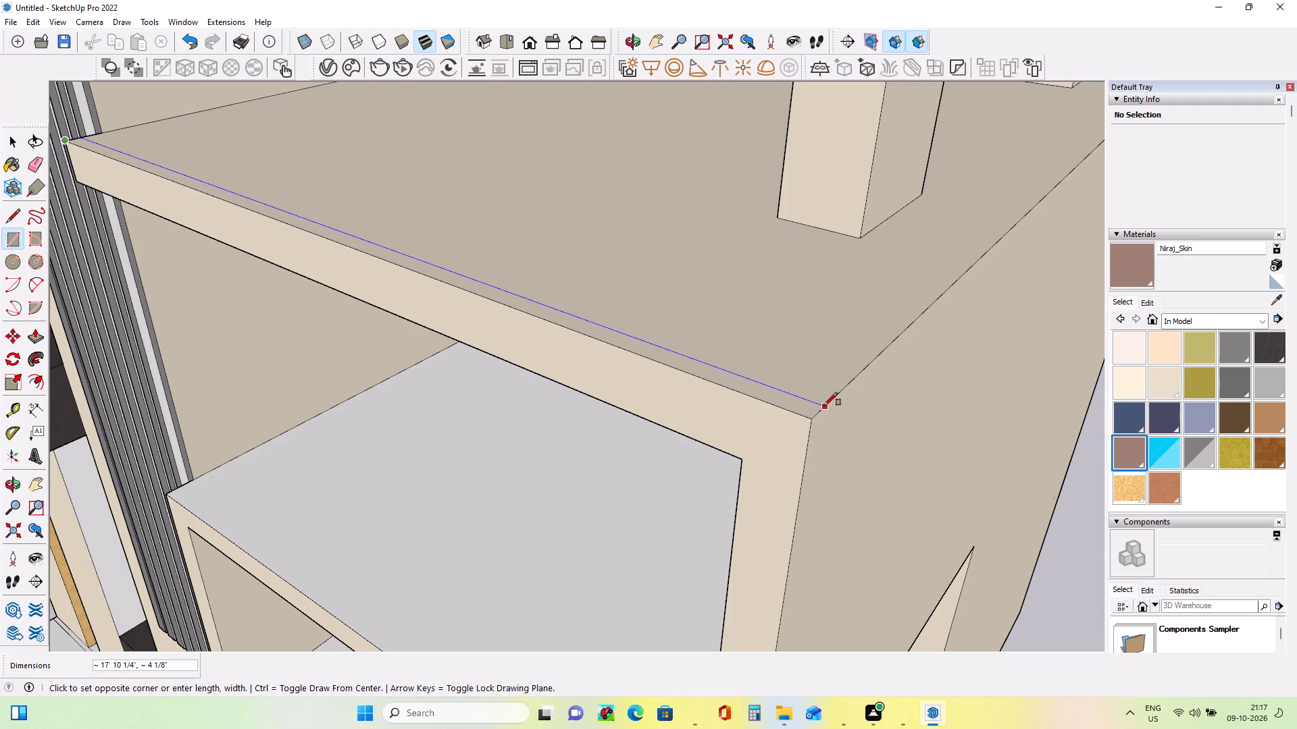
{"action": "left_click", "coordinate": [823, 415]}
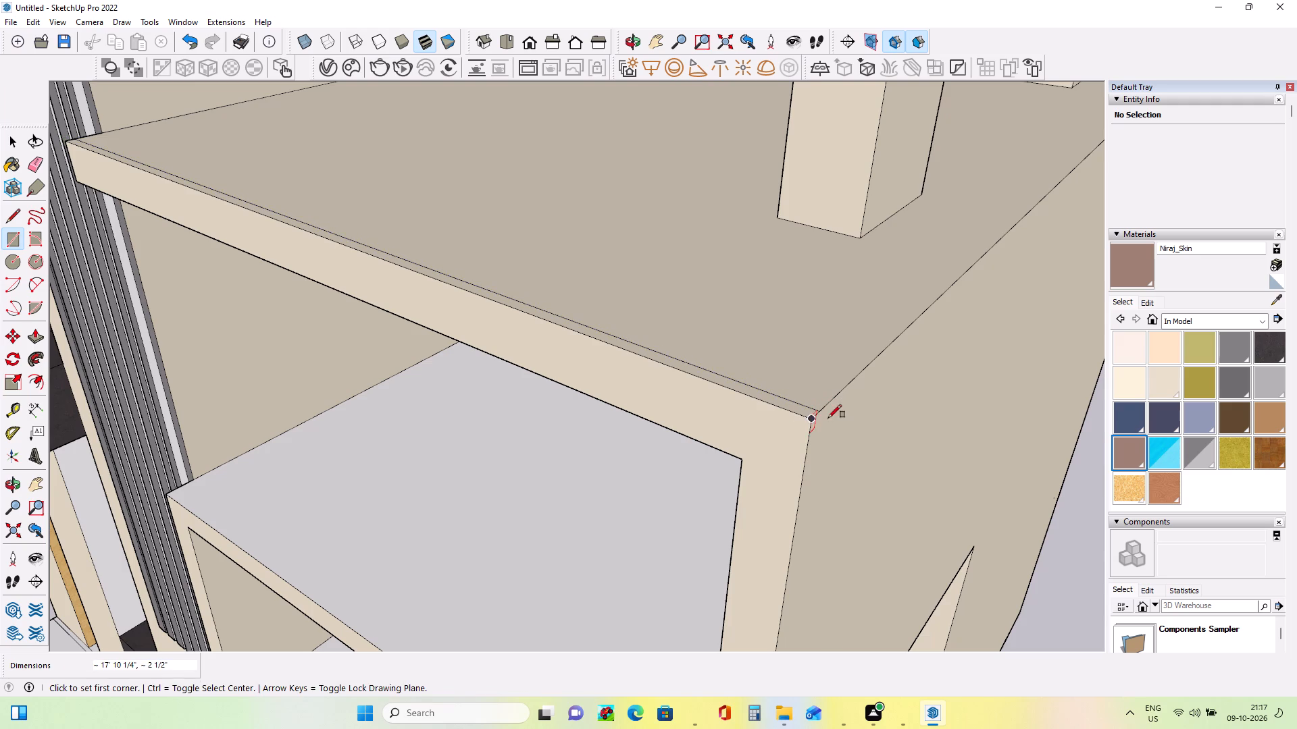
Draw a thin rectangle about 28' 6" by 2 11/16" along the outer side edge of the upper balcony floor.
{"action": "middle_click_drag", "start_coordinate": [828, 418], "coordinate": [616, 441]}
{"action": "scroll", "coordinate": [657, 421], "scroll_direction": "up", "scroll_amount": 1}
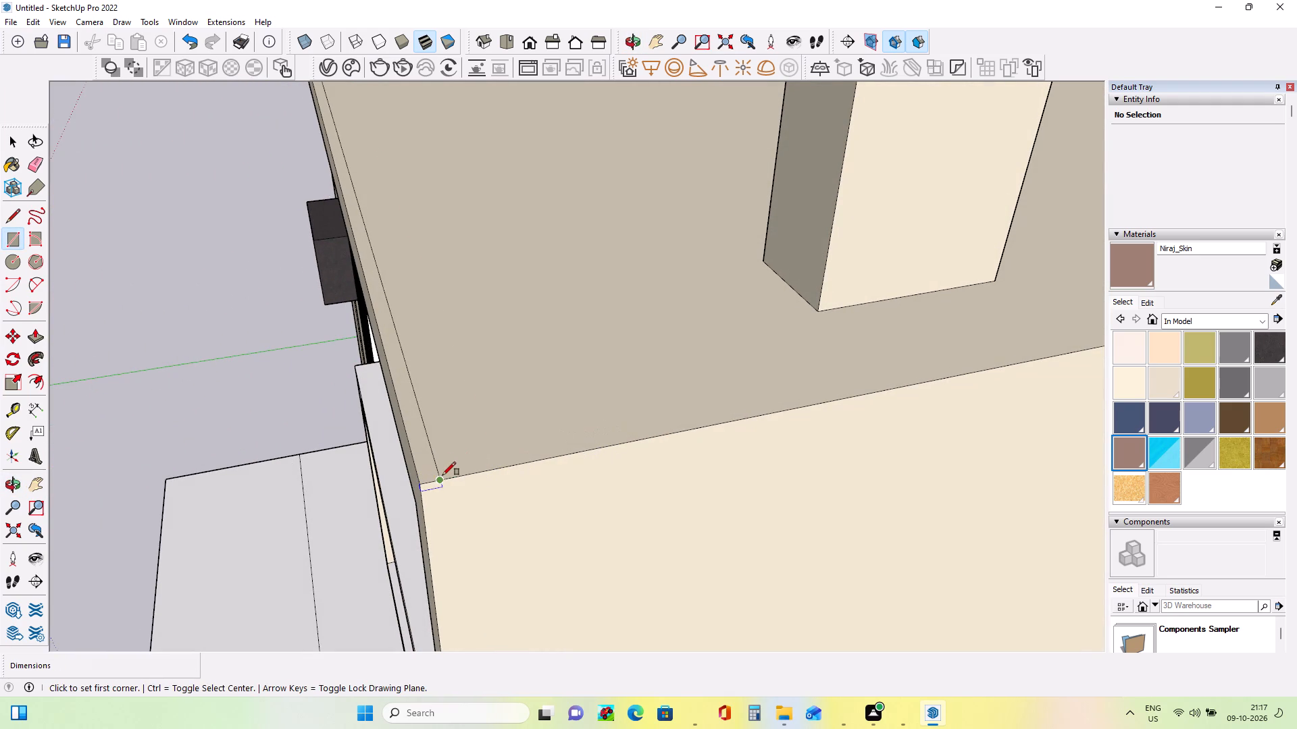
{"action": "left_click", "coordinate": [442, 482]}
{"action": "scroll", "coordinate": [517, 448], "scroll_direction": "down", "scroll_amount": 17}
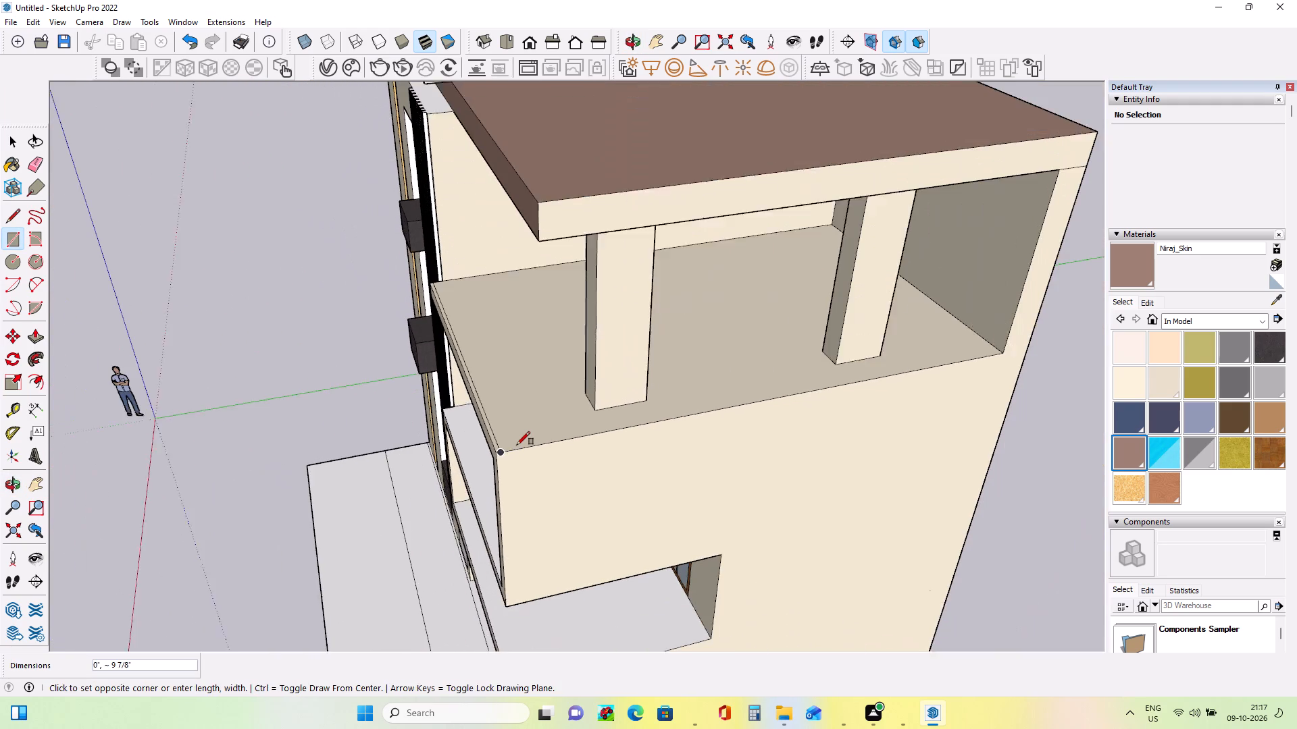
{"action": "scroll", "coordinate": [965, 358], "scroll_direction": "up", "scroll_amount": 7}
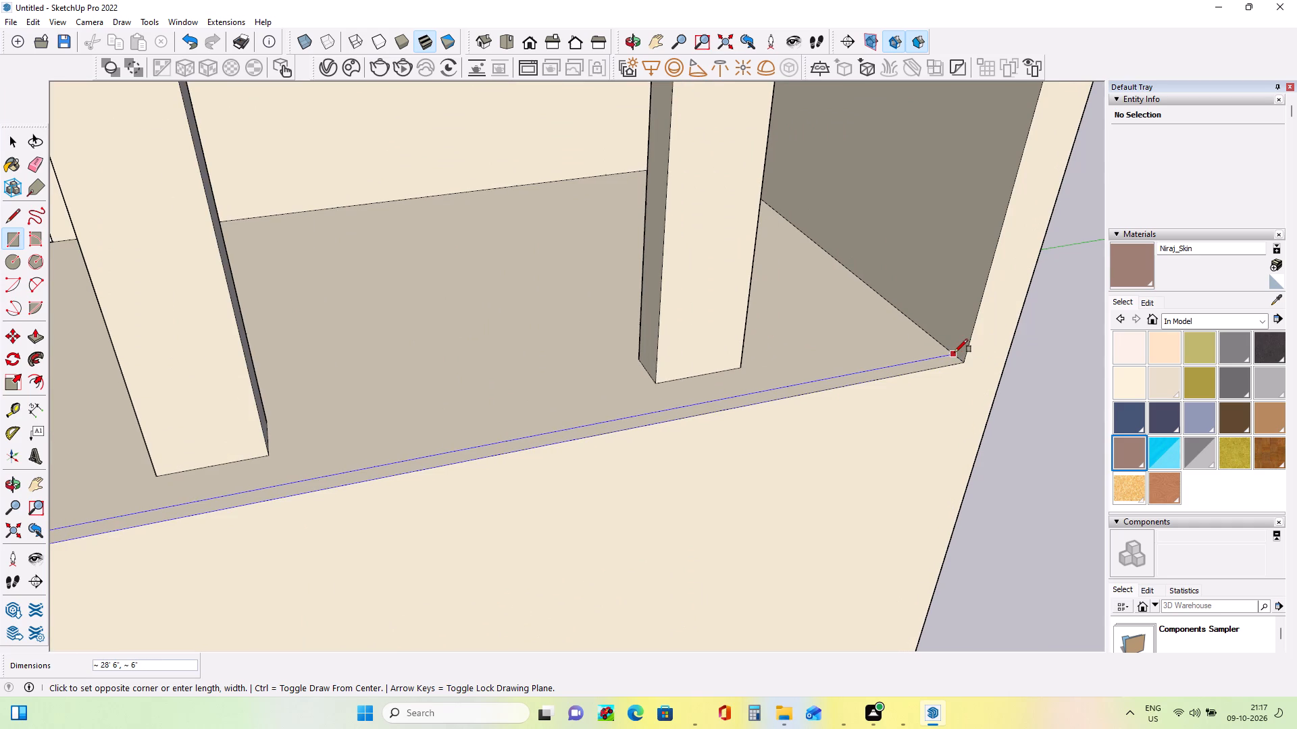
{"action": "scroll", "coordinate": [955, 352], "scroll_direction": "up", "scroll_amount": 8}
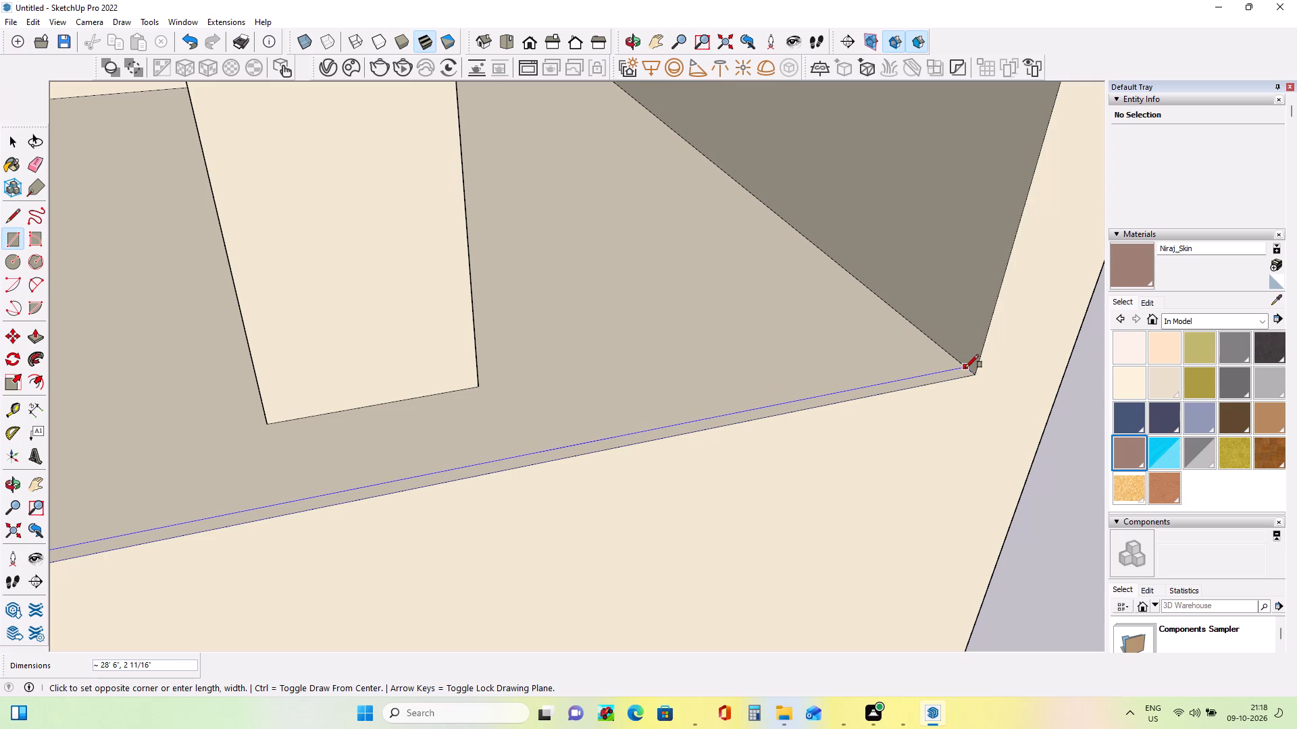
{"action": "left_click", "coordinate": [965, 368]}
{"action": "scroll", "coordinate": [946, 402], "scroll_direction": "down", "scroll_amount": 5}
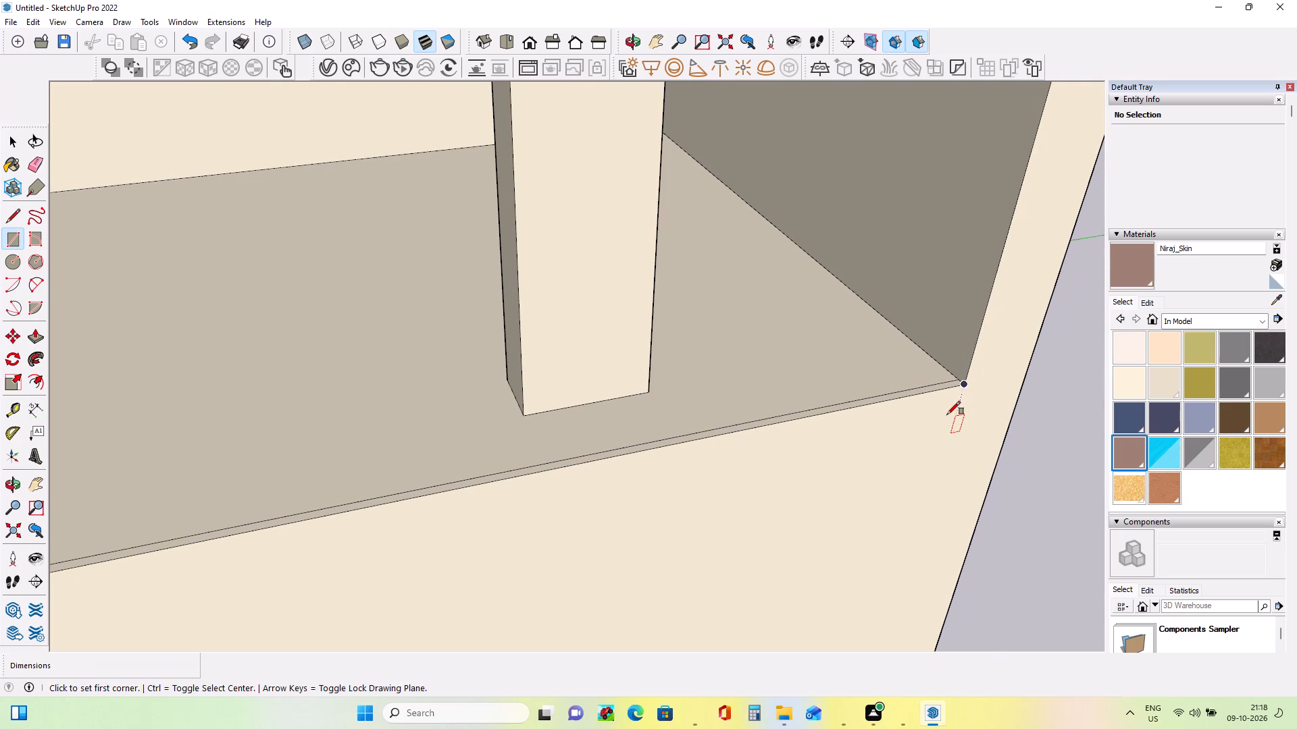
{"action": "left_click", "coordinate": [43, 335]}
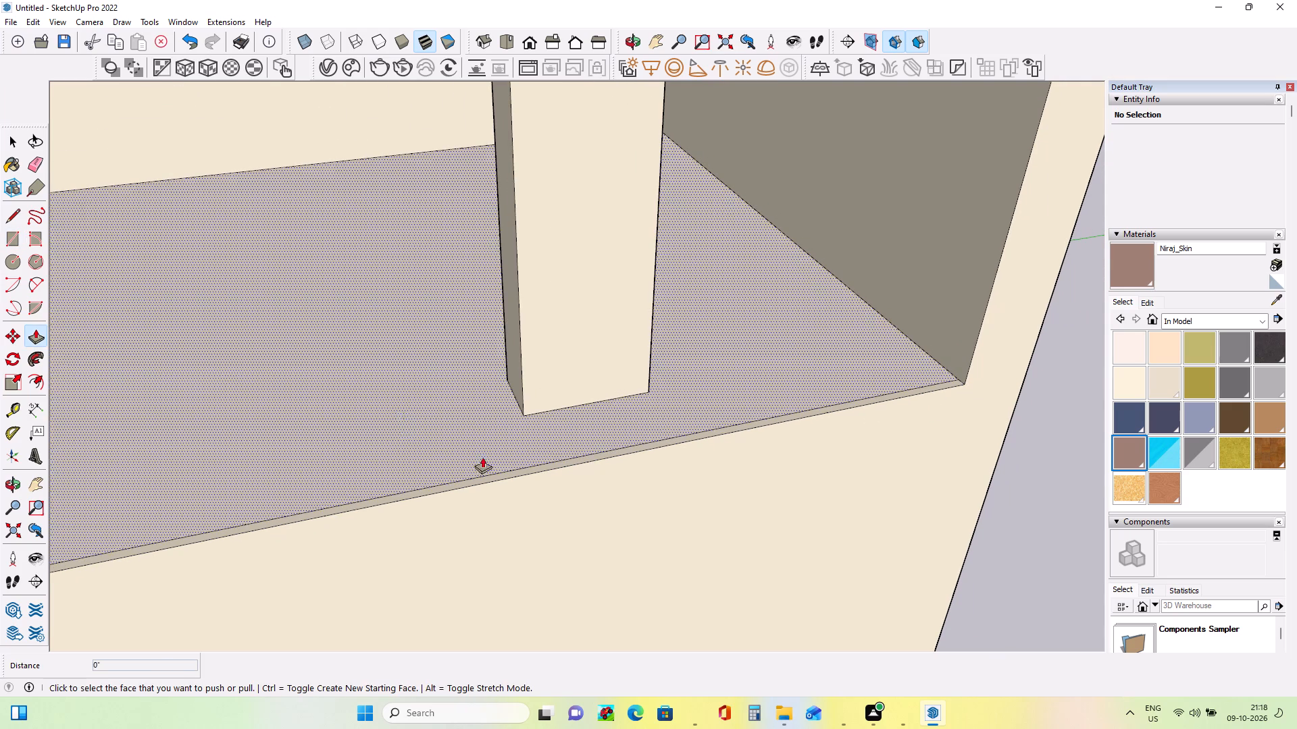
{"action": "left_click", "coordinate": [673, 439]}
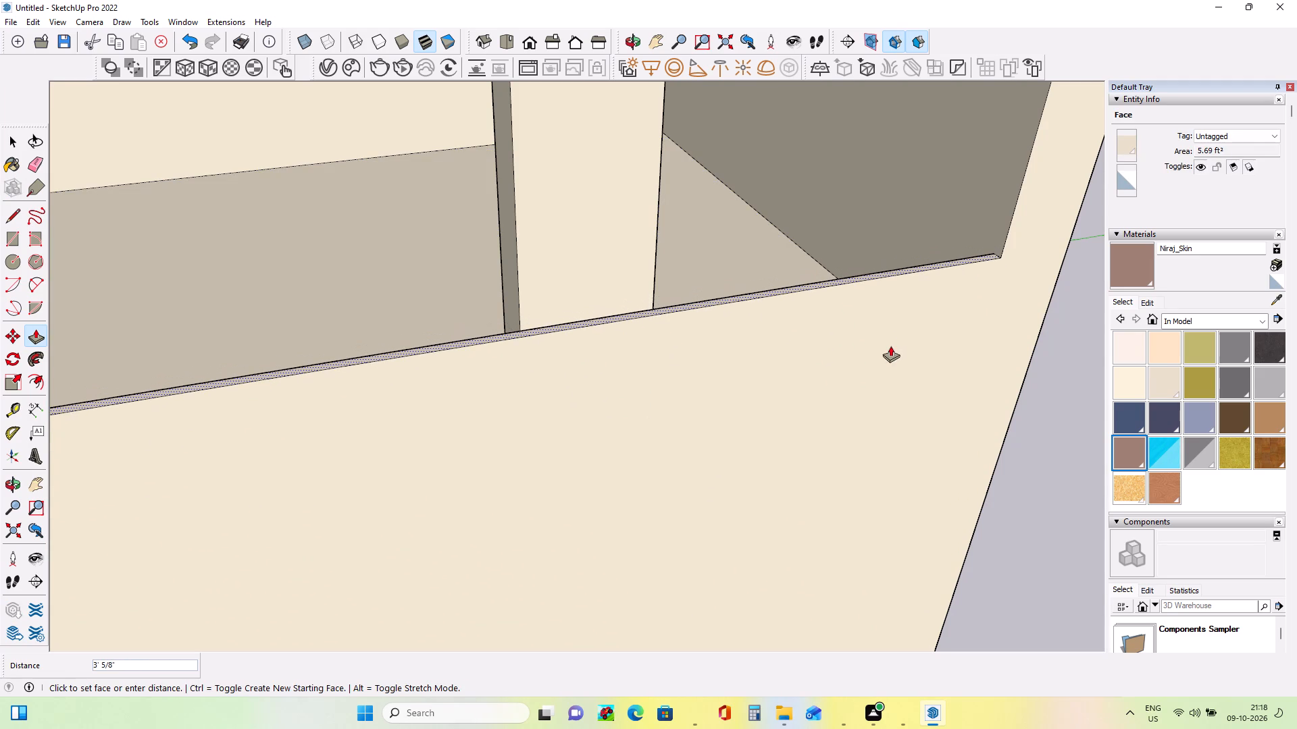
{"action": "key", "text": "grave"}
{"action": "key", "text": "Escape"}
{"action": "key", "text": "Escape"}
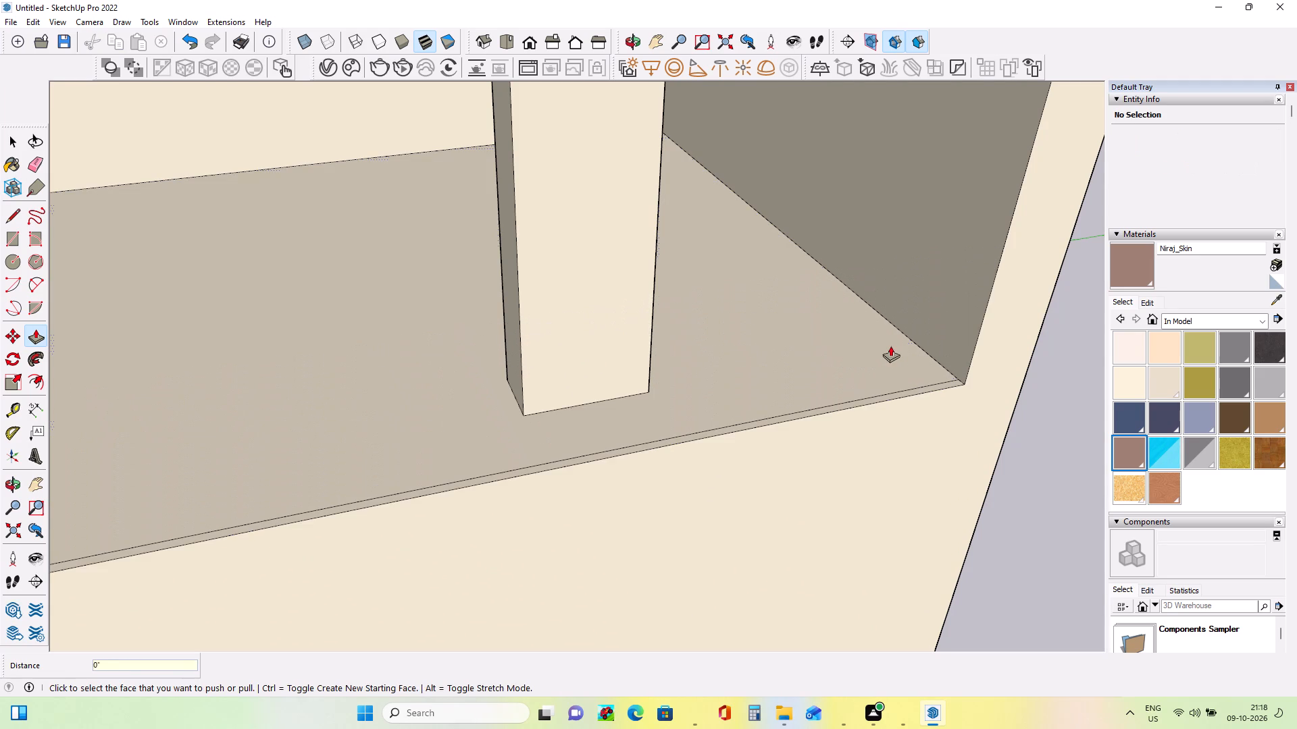
Push/Pull the thin side-edge strip of the upper balcony floor upward into a parapet wall about 4' high.
{"action": "scroll", "coordinate": [896, 356], "scroll_direction": "down", "scroll_amount": 3}
{"action": "middle_click_drag", "start_coordinate": [913, 418], "coordinate": [922, 435]}
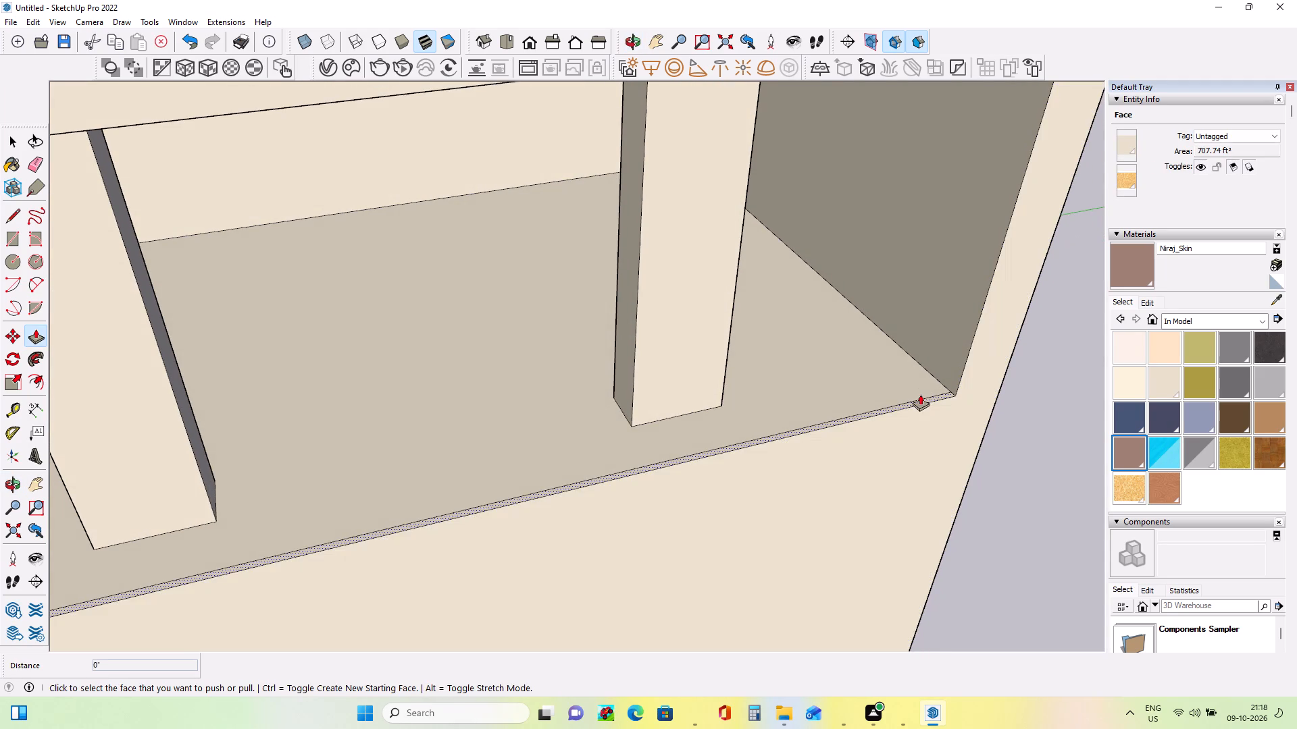
{"action": "left_click", "coordinate": [925, 400]}
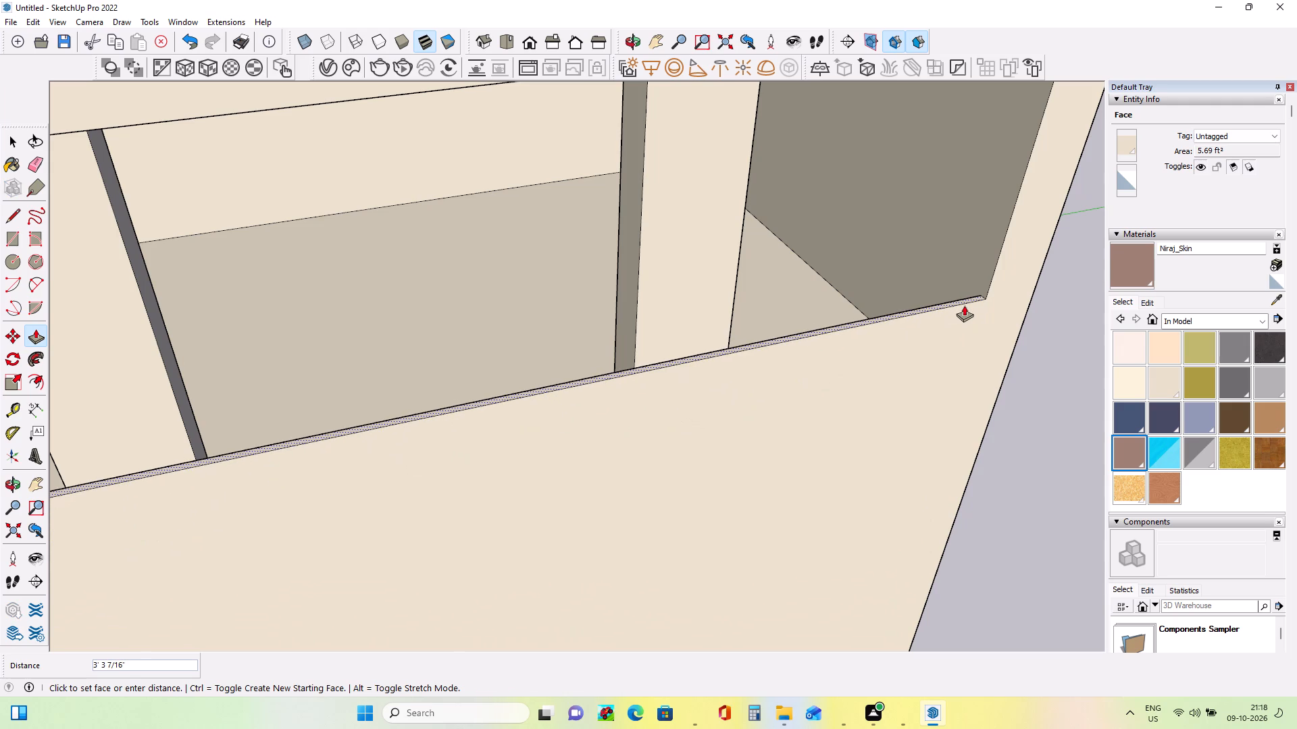
{"action": "left_click", "coordinate": [964, 305]}
{"action": "scroll", "coordinate": [1000, 378], "scroll_direction": "down", "scroll_amount": 9}
{"action": "middle_click_drag", "start_coordinate": [422, 612], "coordinate": [469, 520]}
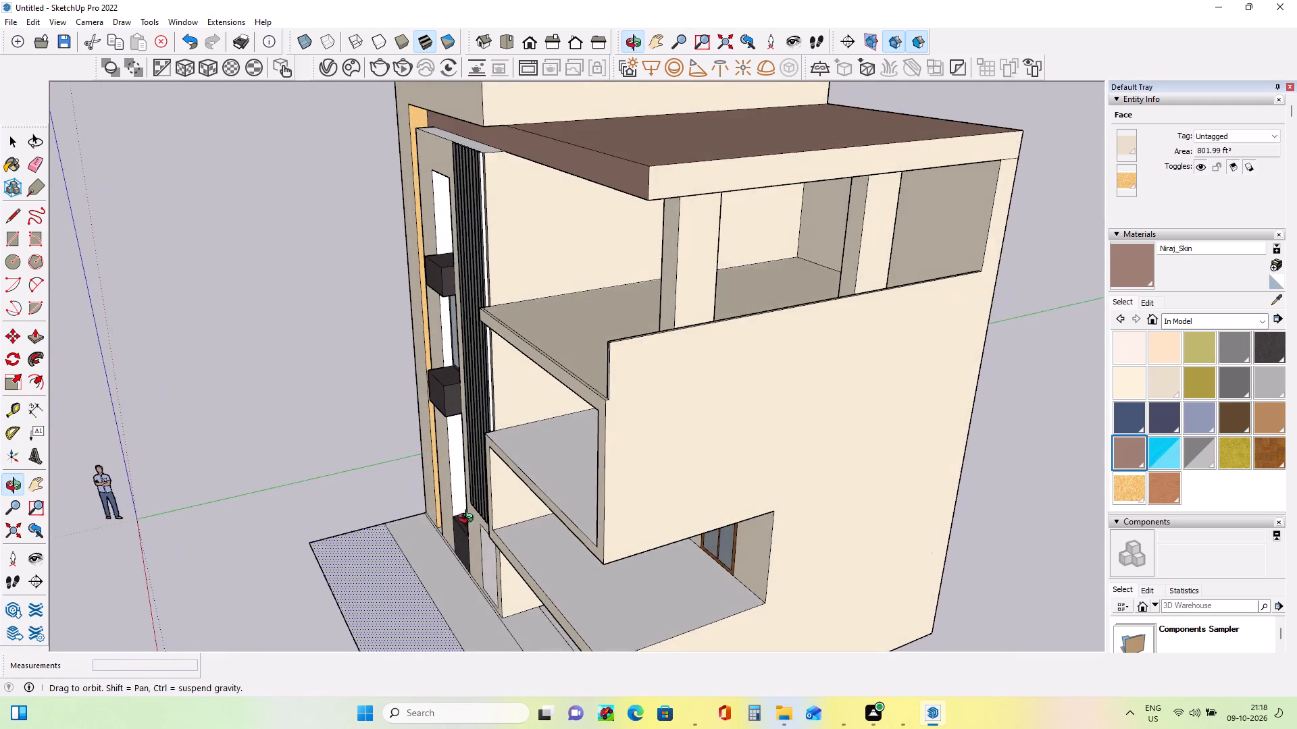
{"action": "middle_click_drag", "start_coordinate": [469, 520], "coordinate": [461, 514]}
{"action": "scroll", "coordinate": [592, 427], "scroll_direction": "up", "scroll_amount": 4}
{"action": "middle_click_drag", "start_coordinate": [592, 433], "coordinate": [526, 485]}
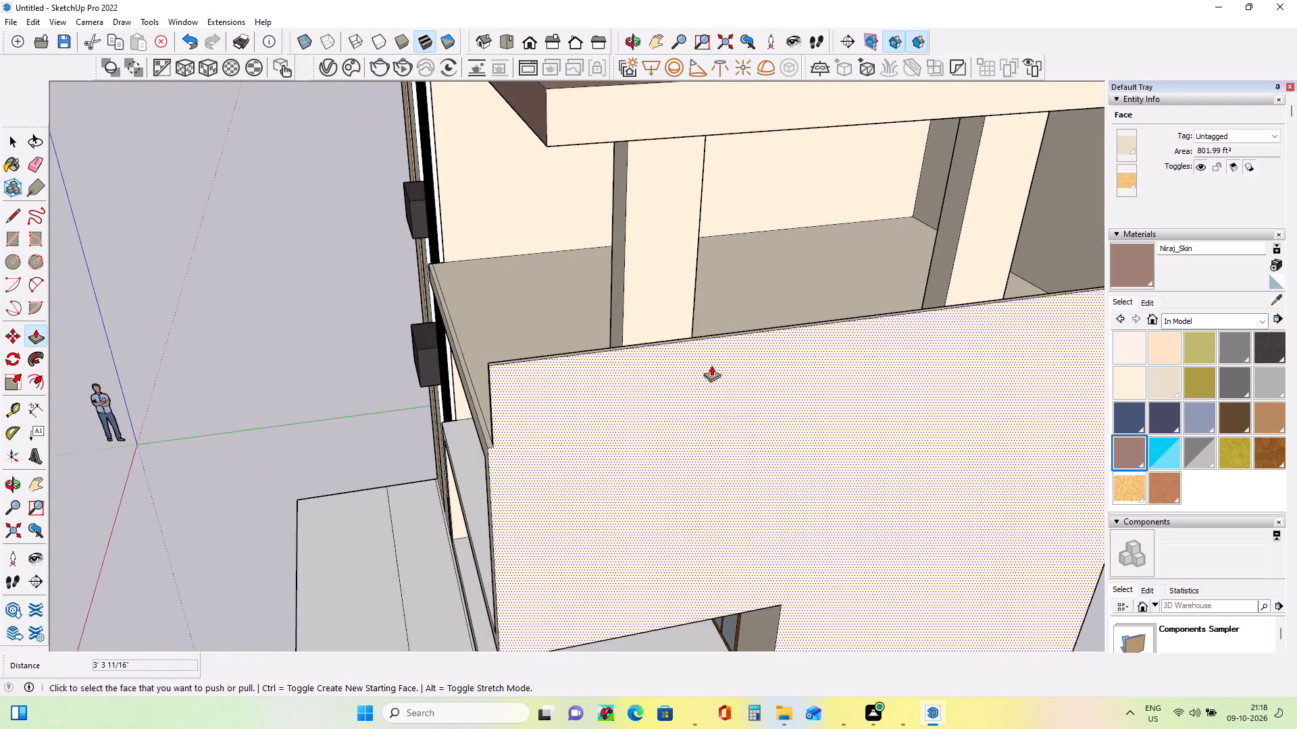
{"action": "middle_click_drag", "start_coordinate": [709, 375], "coordinate": [708, 421]}
{"action": "left_click", "coordinate": [710, 403]}
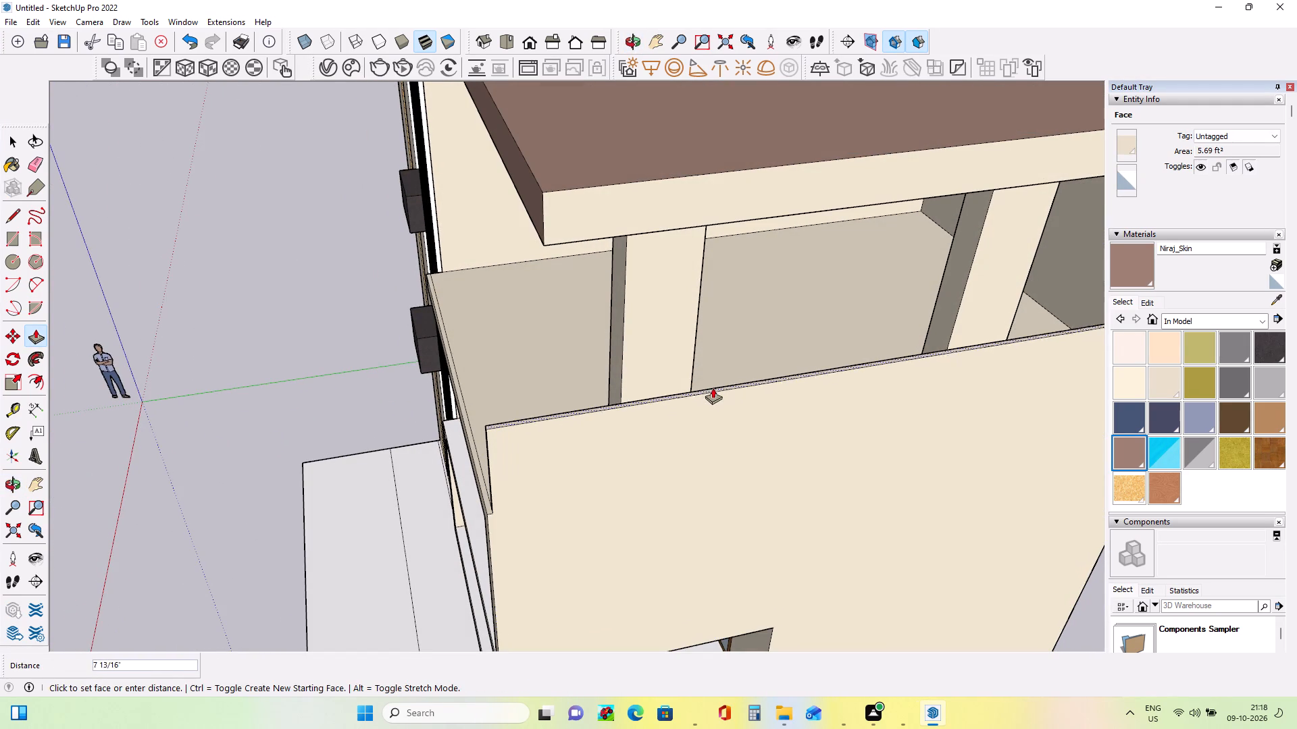
{"action": "left_click", "coordinate": [714, 387]}
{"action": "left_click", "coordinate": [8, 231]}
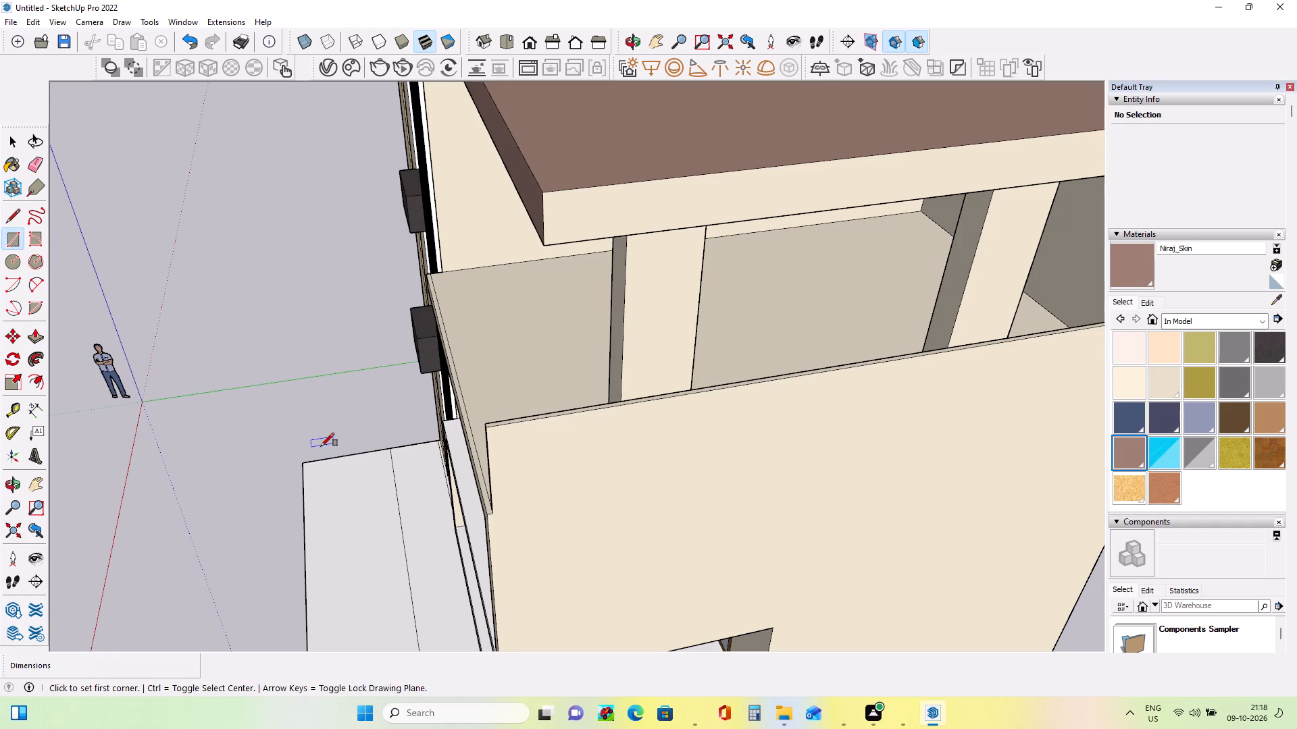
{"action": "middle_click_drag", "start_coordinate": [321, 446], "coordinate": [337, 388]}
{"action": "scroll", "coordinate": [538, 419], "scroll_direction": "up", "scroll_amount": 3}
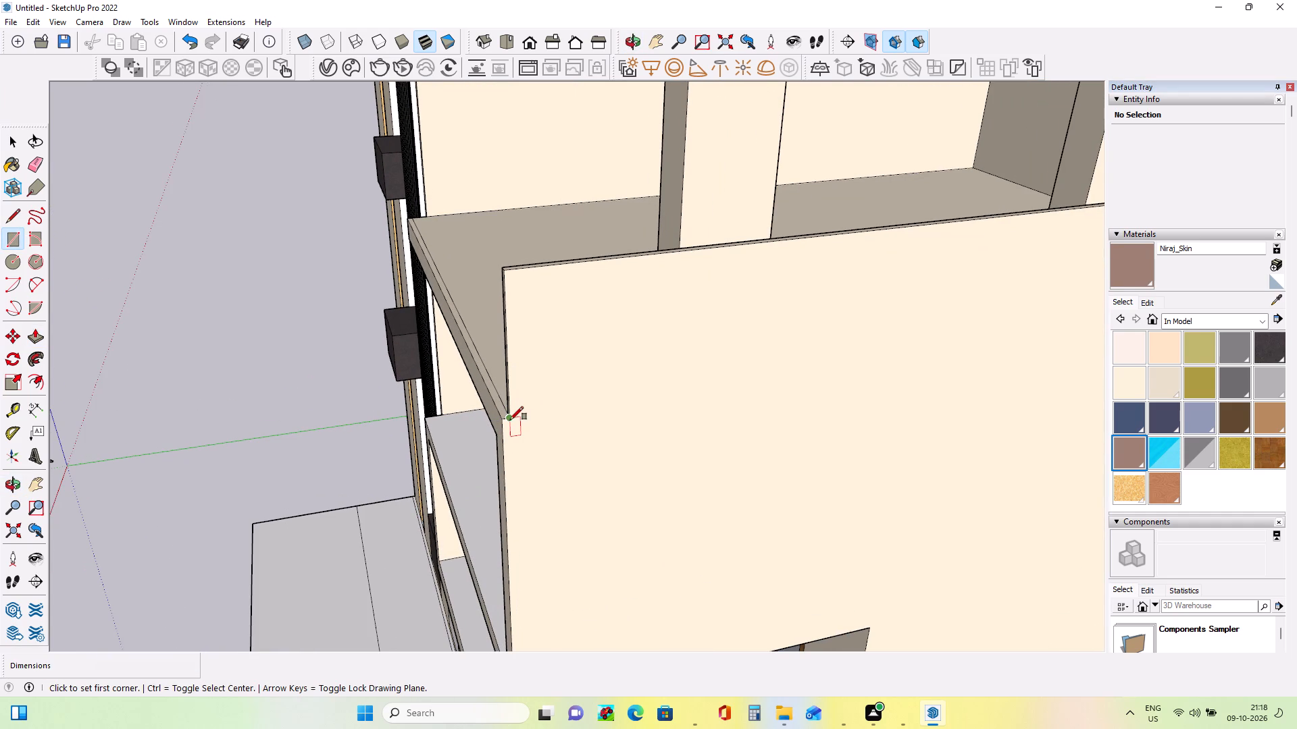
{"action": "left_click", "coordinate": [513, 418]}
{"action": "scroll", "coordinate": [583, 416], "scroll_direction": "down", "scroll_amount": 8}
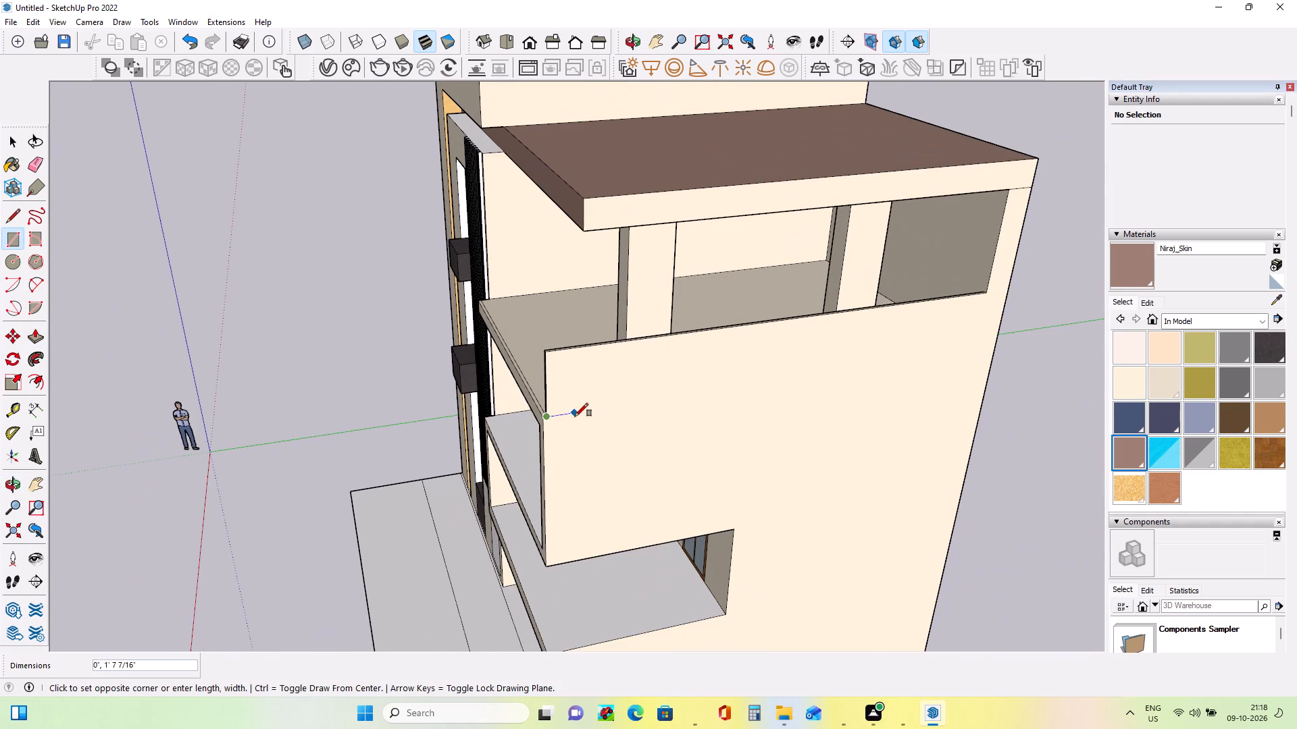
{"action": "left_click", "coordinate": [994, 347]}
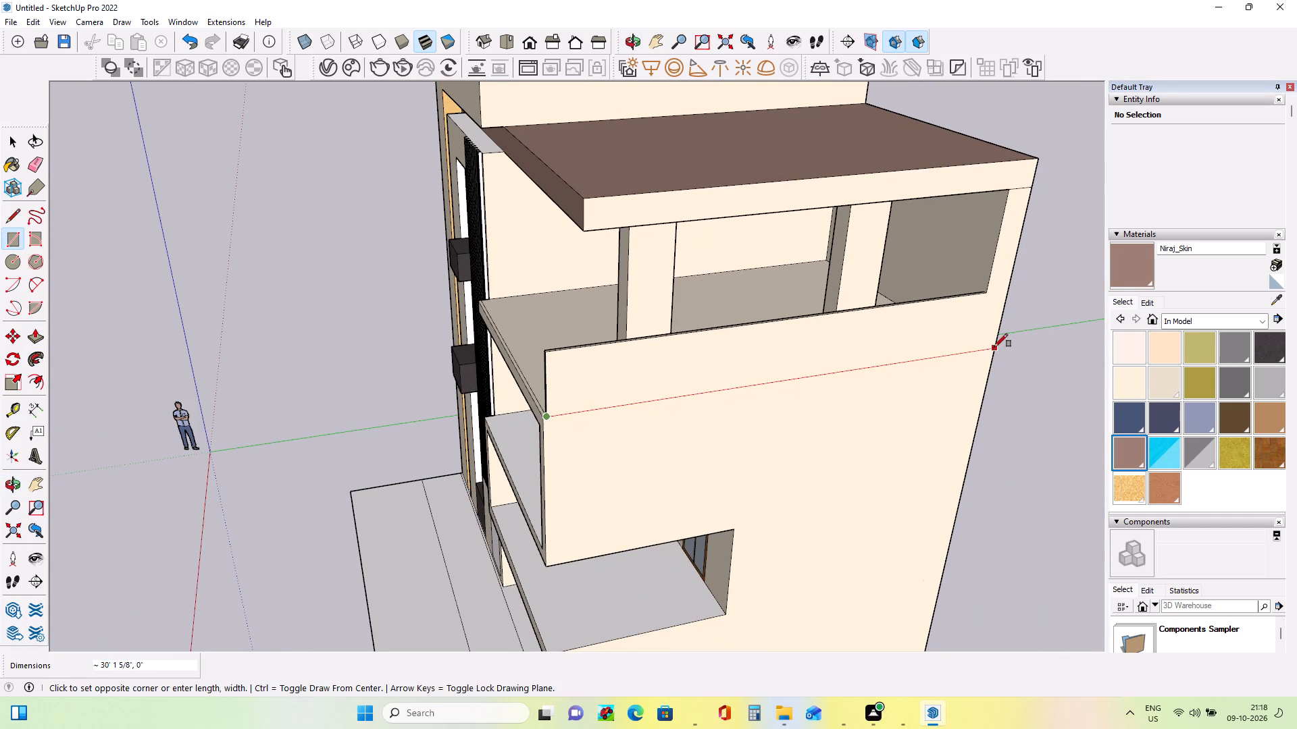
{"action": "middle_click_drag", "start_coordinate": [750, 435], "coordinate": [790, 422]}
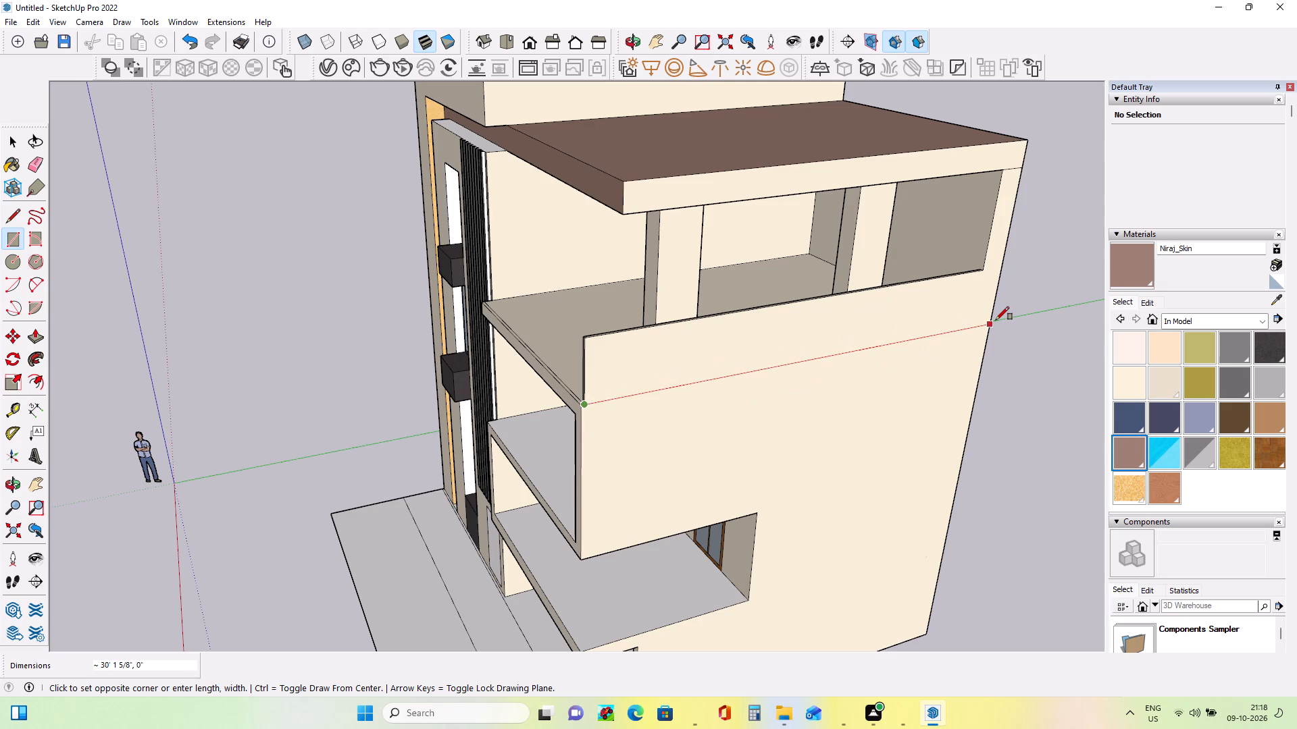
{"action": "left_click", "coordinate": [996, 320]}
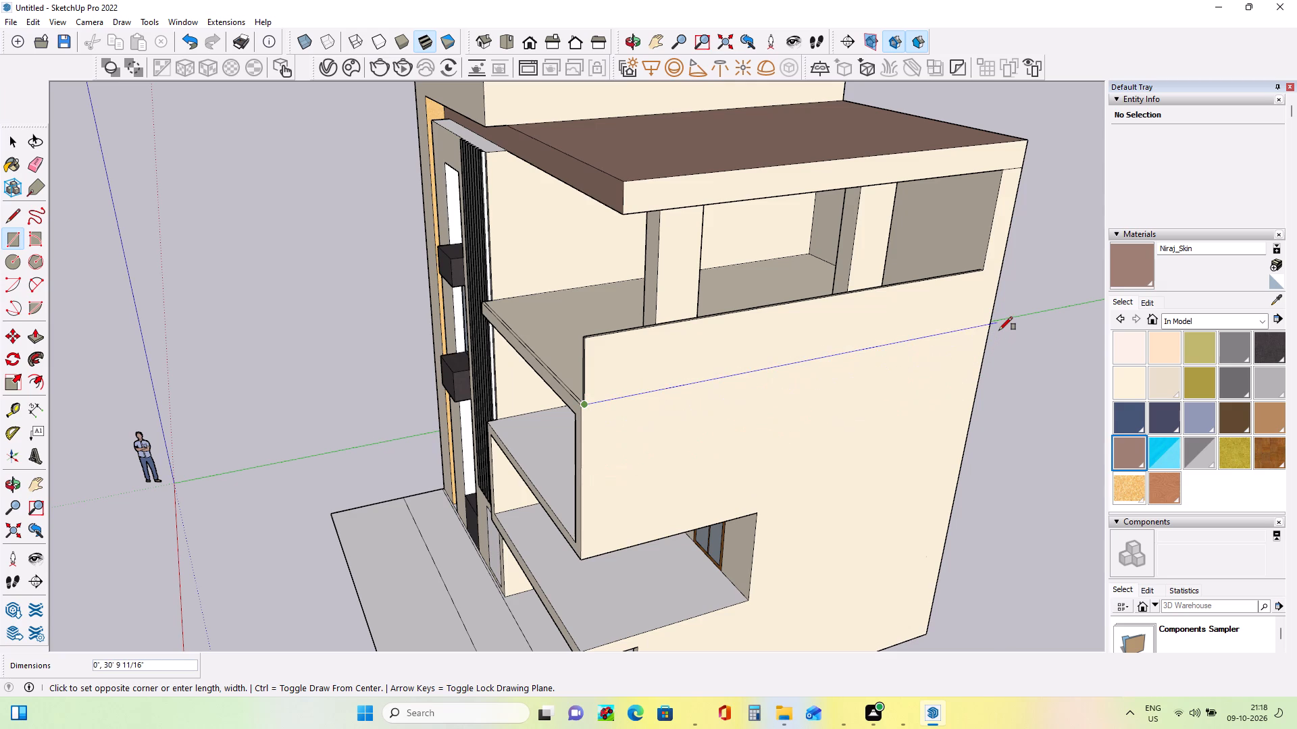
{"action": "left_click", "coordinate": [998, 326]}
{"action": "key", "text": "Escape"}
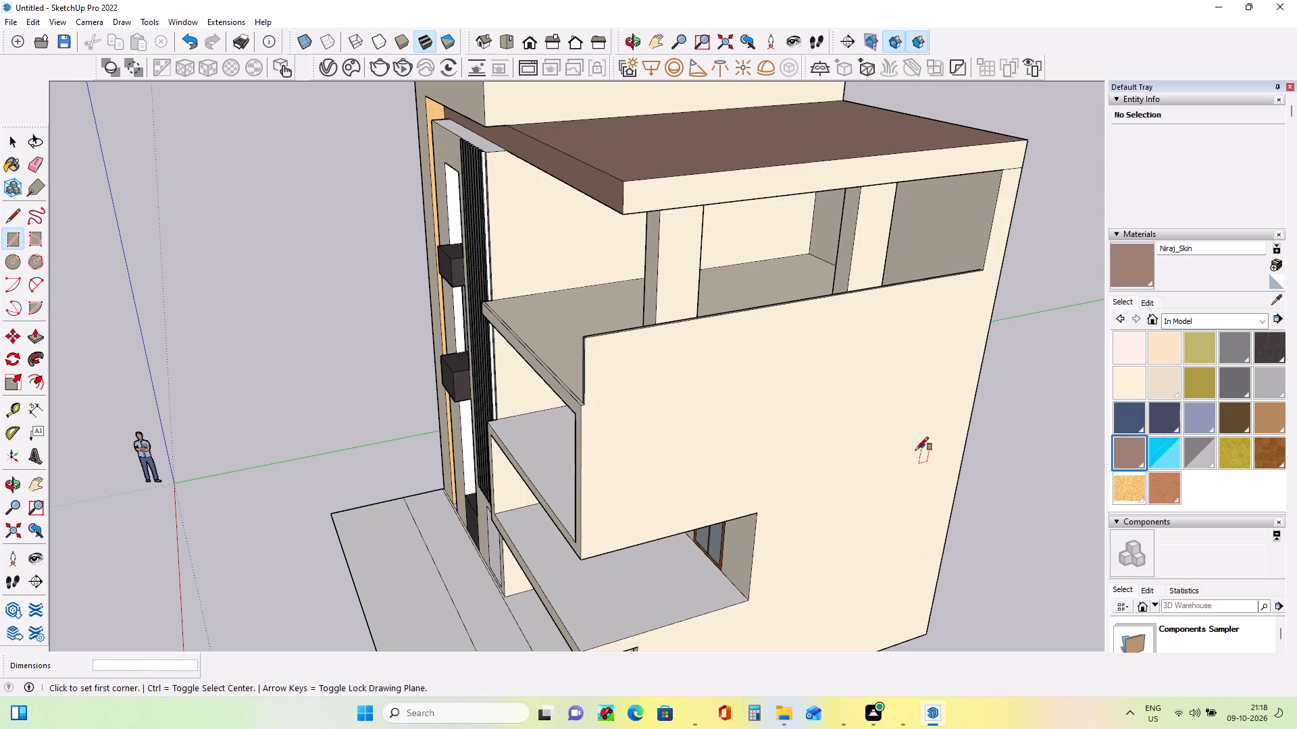
Push/Pull the thin front-edge strip of the upper balcony floor up 4' 5/8", level with the side parapet's top.
{"action": "middle_click_drag", "start_coordinate": [485, 495], "coordinate": [716, 495]}
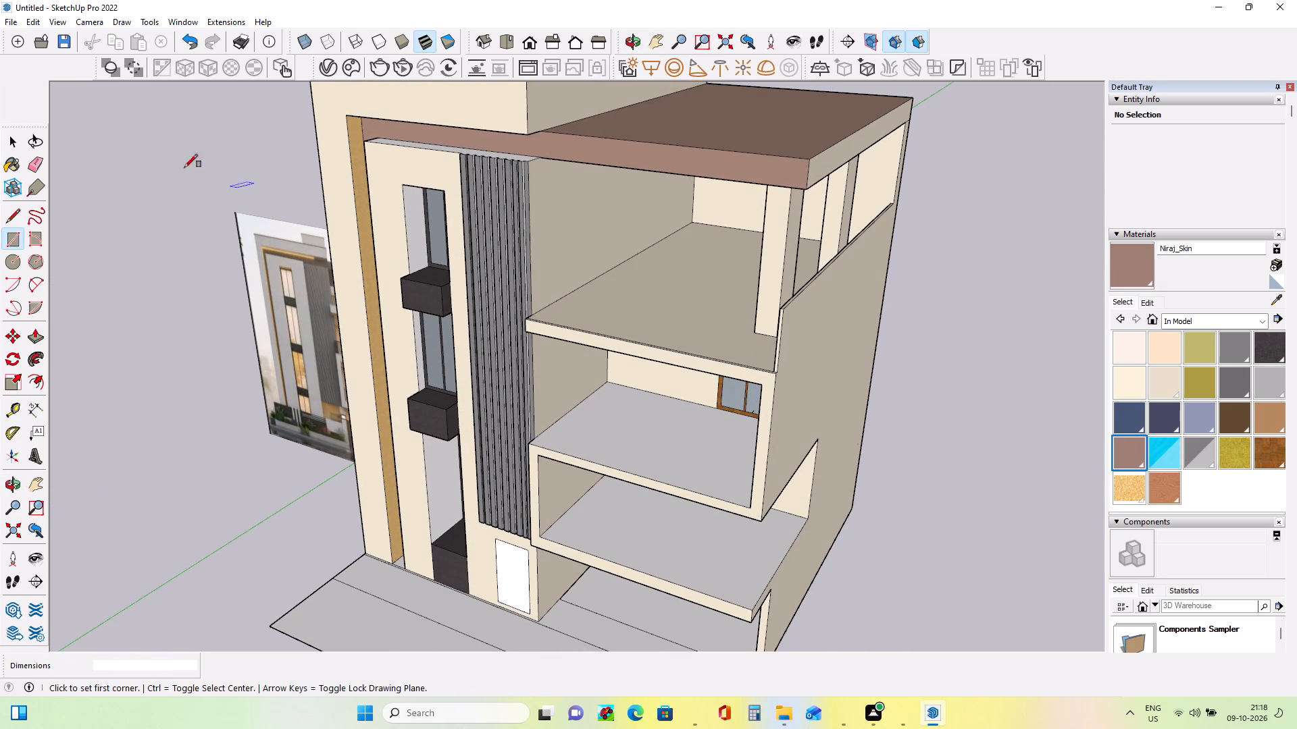
{"action": "left_click", "coordinate": [38, 333]}
{"action": "middle_click_drag", "start_coordinate": [850, 389], "coordinate": [842, 450]}
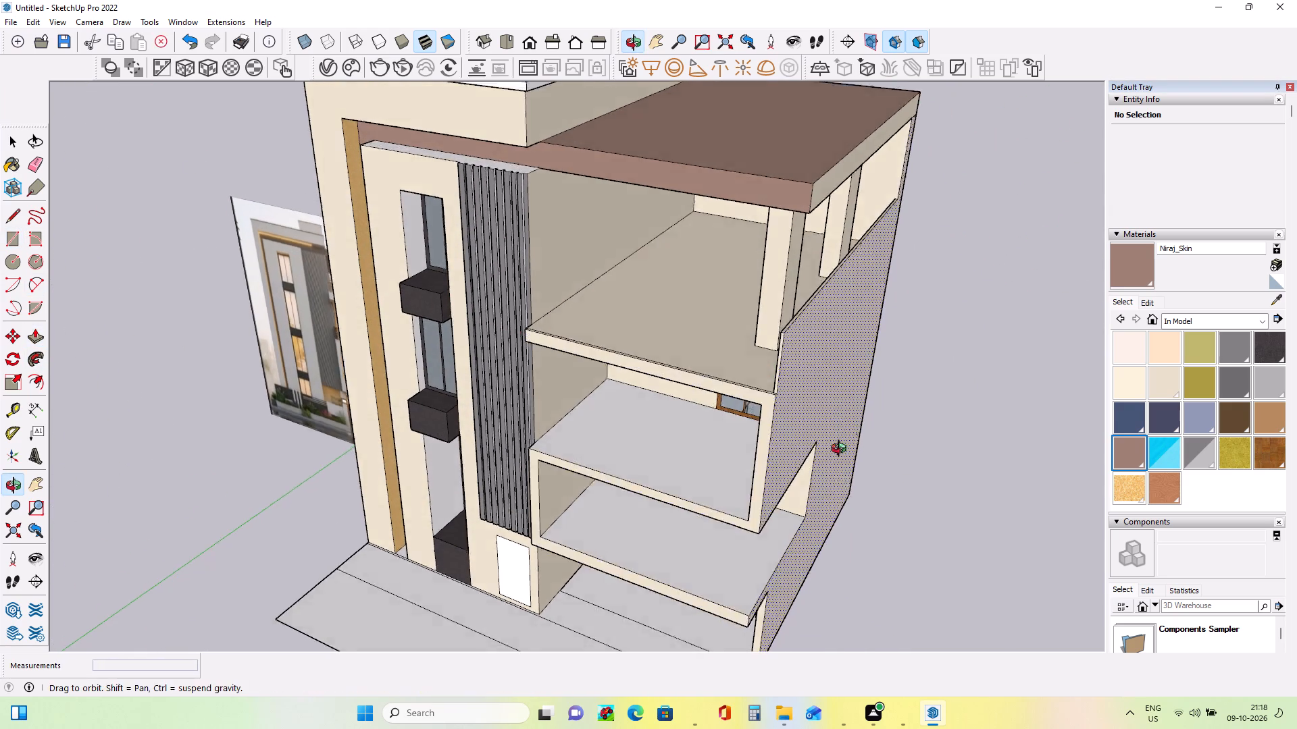
{"action": "middle_click_drag", "start_coordinate": [842, 450], "coordinate": [826, 506]}
{"action": "scroll", "coordinate": [744, 447], "scroll_direction": "up", "scroll_amount": 11}
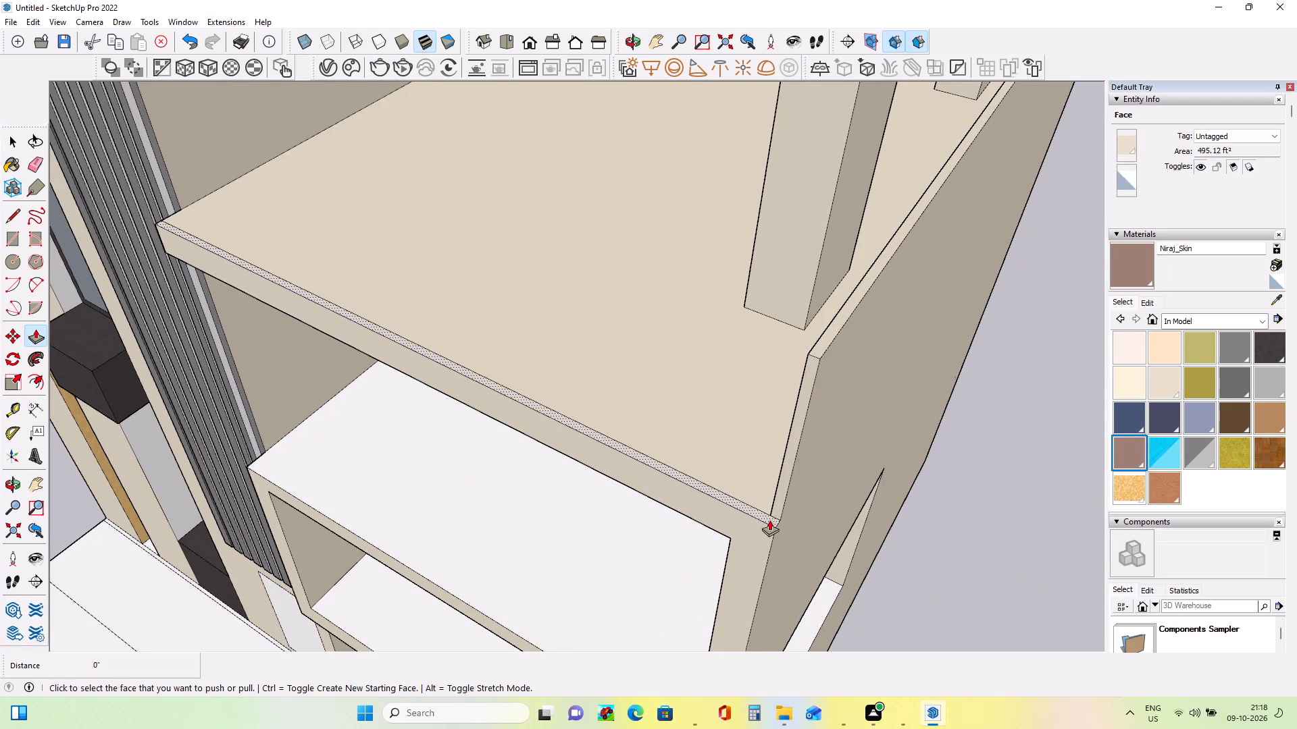
{"action": "left_click", "coordinate": [769, 520]}
{"action": "left_click", "coordinate": [822, 343]}
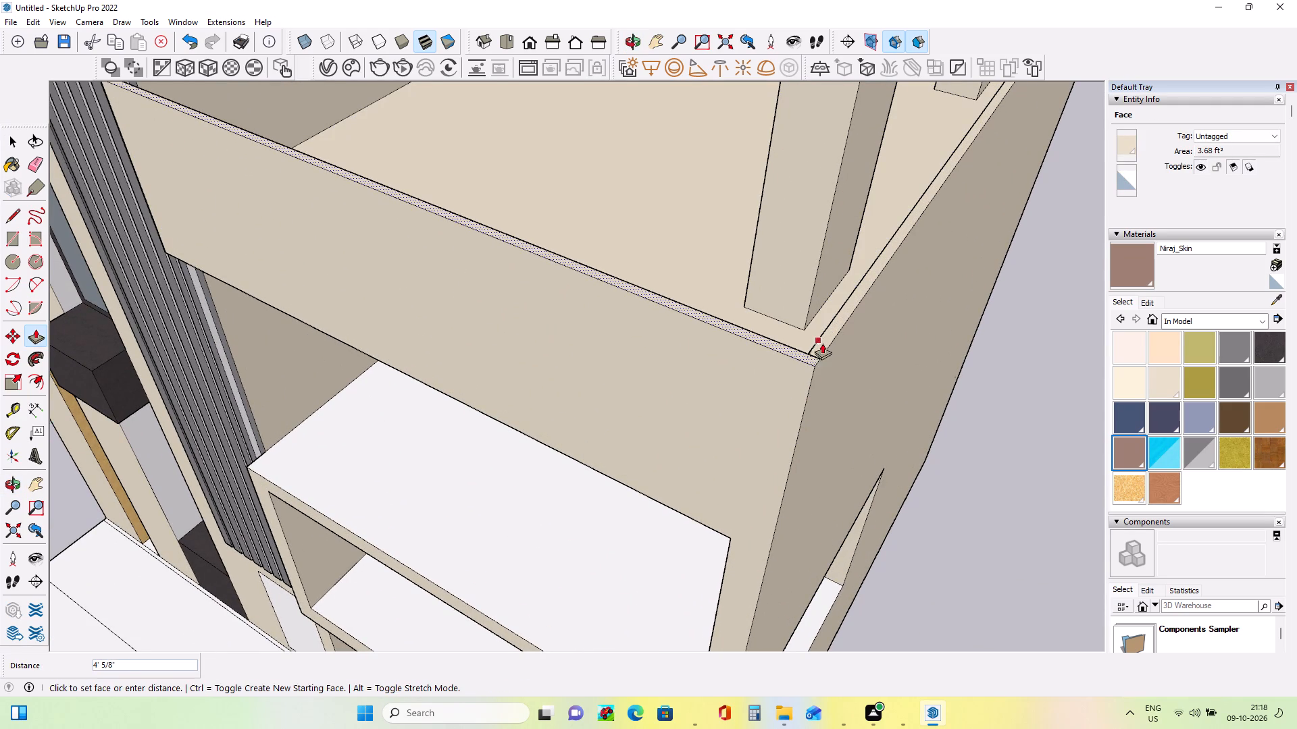
{"action": "middle_click_drag", "start_coordinate": [806, 433], "coordinate": [898, 355]}
{"action": "scroll", "coordinate": [813, 404], "scroll_direction": "down", "scroll_amount": 2}
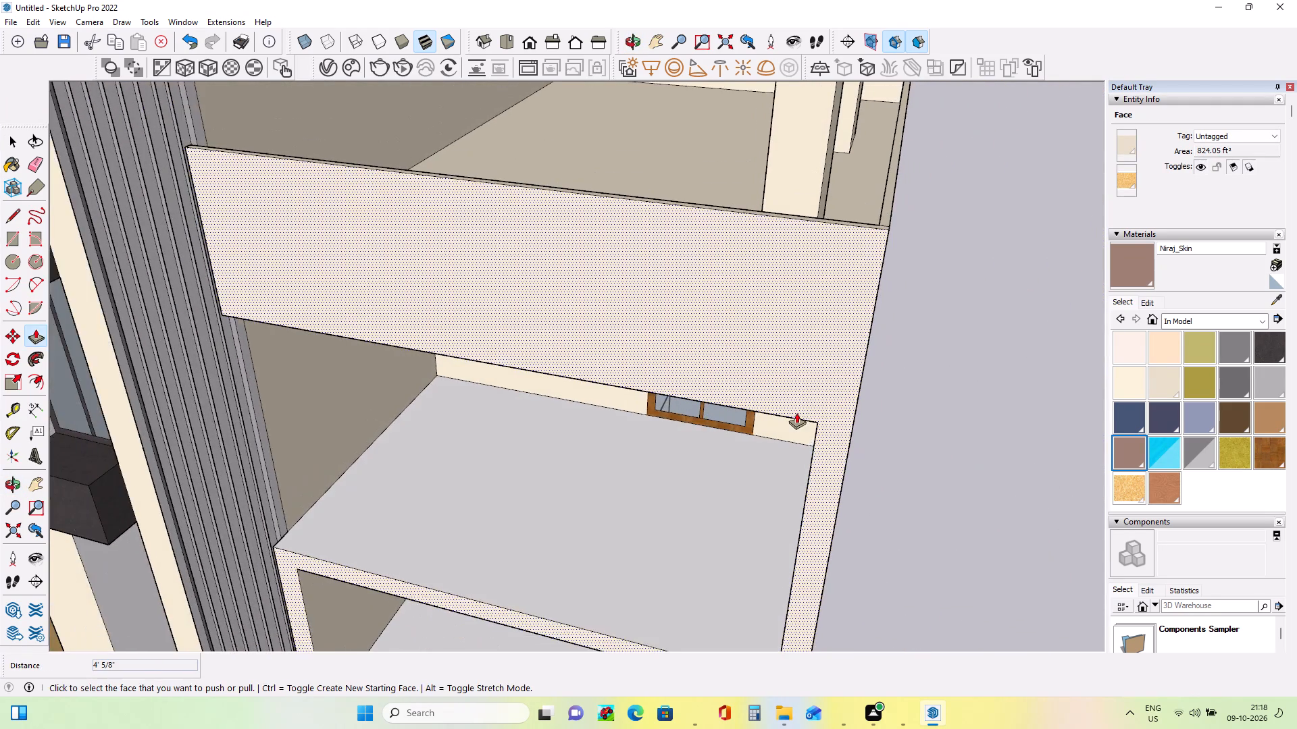
Undo the last Push/Pull that raised the front parapet of the upper balcony.
{"action": "scroll", "coordinate": [794, 413], "scroll_direction": "down", "scroll_amount": 9}
{"action": "middle_click_drag", "start_coordinate": [567, 479], "coordinate": [636, 468]}
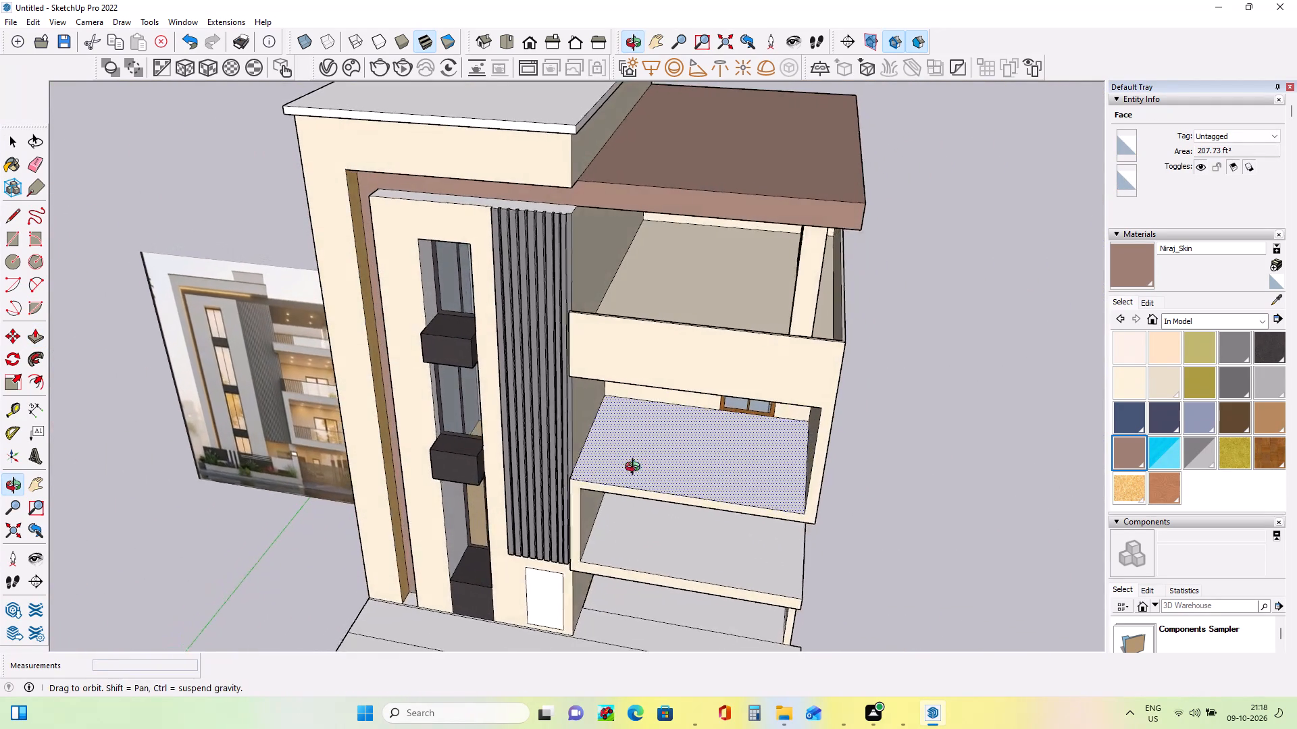
{"action": "middle_click_drag", "start_coordinate": [636, 468], "coordinate": [662, 463]}
{"action": "middle_click_drag", "start_coordinate": [765, 433], "coordinate": [766, 433]}
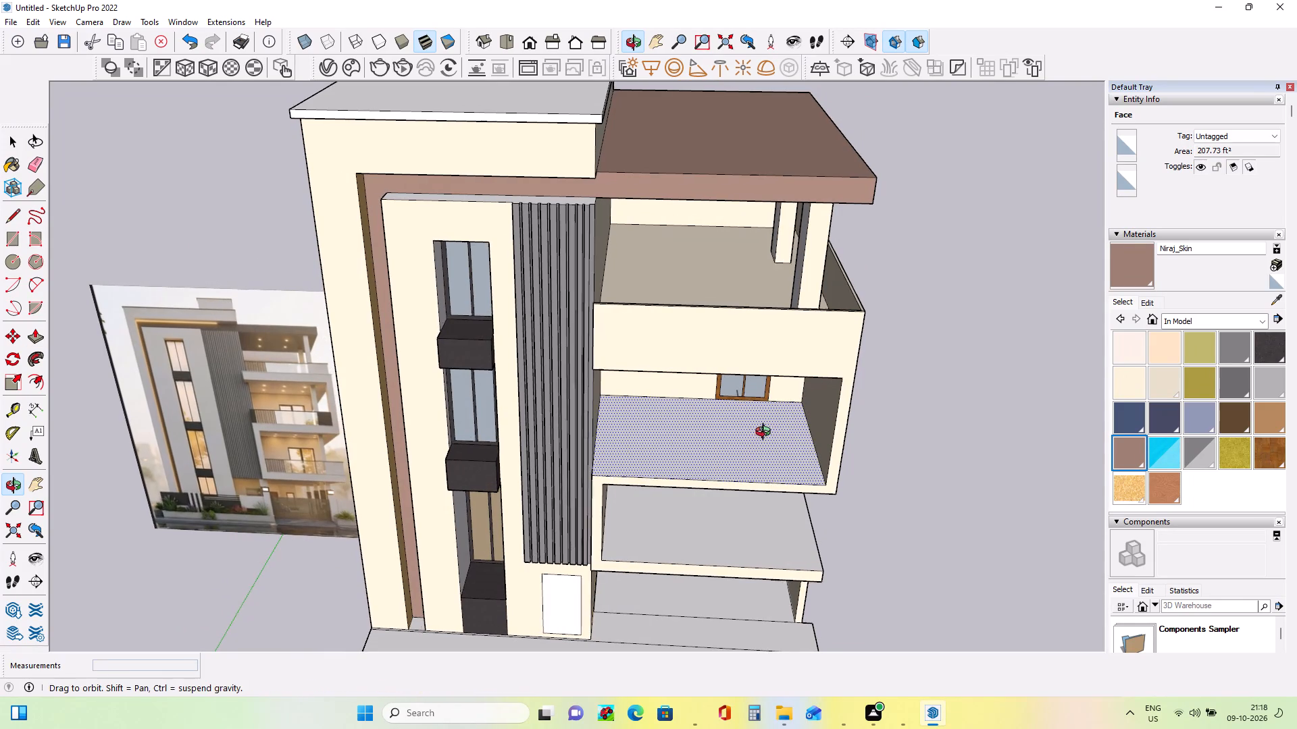
{"action": "middle_click_drag", "start_coordinate": [766, 433], "coordinate": [664, 446]}
{"action": "middle_click_drag", "start_coordinate": [609, 421], "coordinate": [535, 430]}
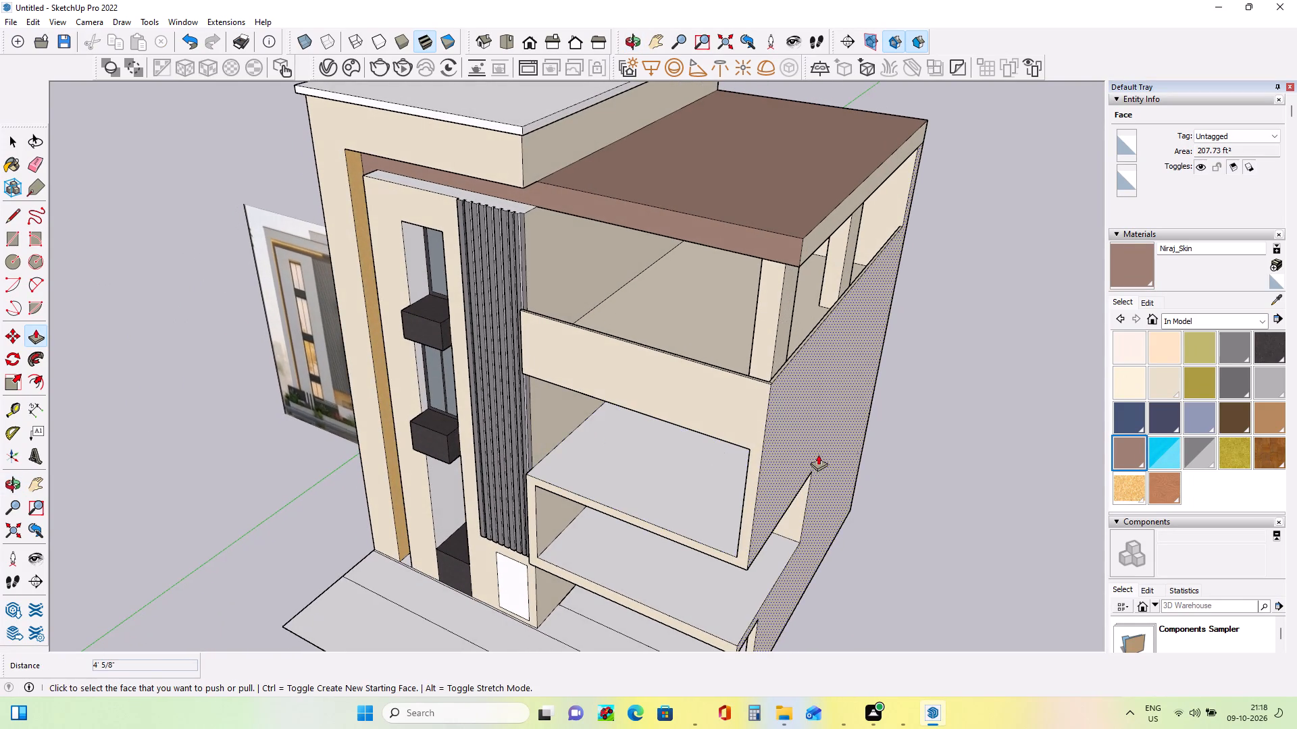
{"action": "middle_click_drag", "start_coordinate": [818, 454], "coordinate": [851, 421]}
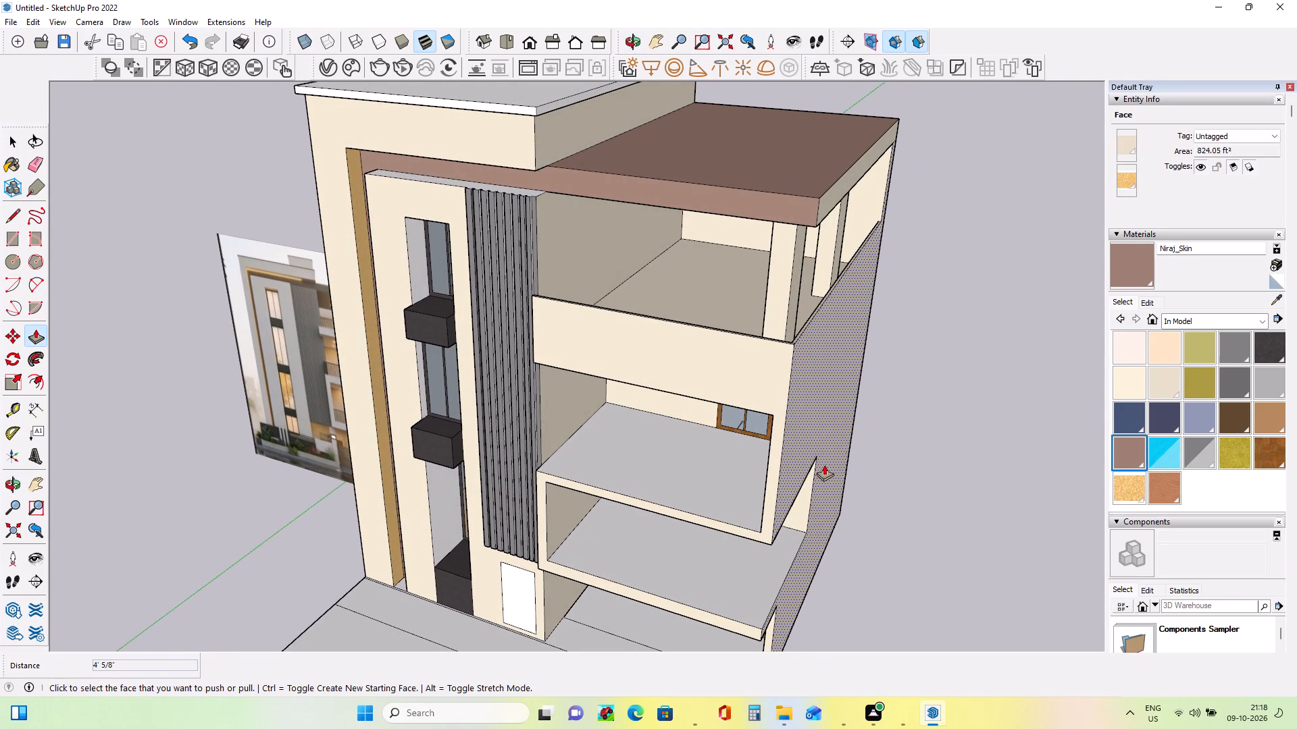
{"action": "key", "text": "ctrl+z"}
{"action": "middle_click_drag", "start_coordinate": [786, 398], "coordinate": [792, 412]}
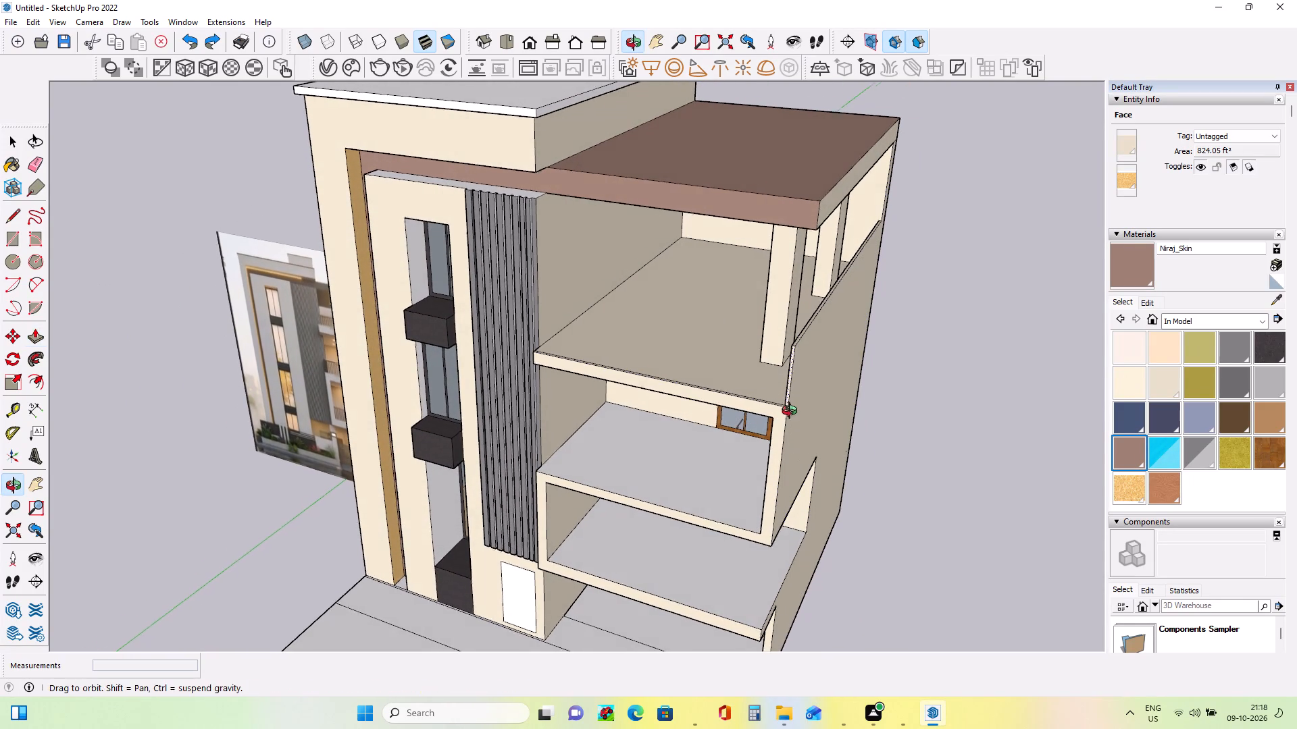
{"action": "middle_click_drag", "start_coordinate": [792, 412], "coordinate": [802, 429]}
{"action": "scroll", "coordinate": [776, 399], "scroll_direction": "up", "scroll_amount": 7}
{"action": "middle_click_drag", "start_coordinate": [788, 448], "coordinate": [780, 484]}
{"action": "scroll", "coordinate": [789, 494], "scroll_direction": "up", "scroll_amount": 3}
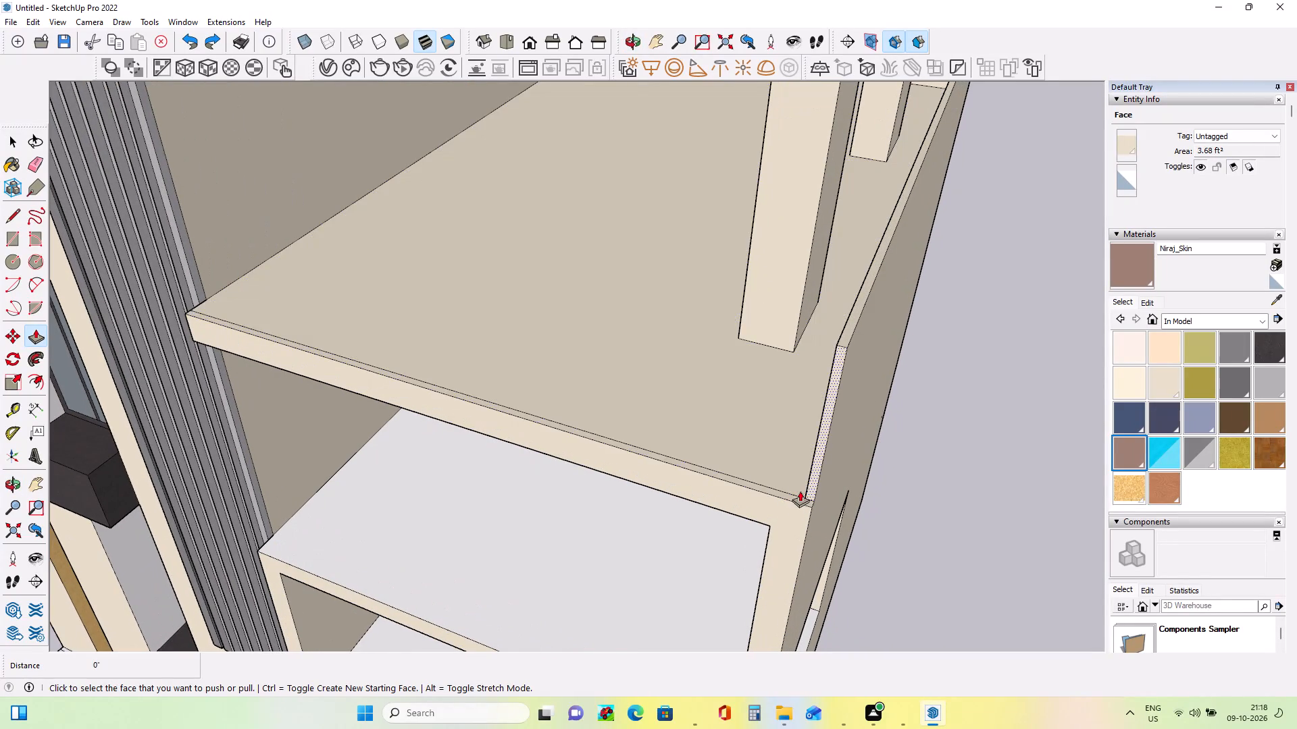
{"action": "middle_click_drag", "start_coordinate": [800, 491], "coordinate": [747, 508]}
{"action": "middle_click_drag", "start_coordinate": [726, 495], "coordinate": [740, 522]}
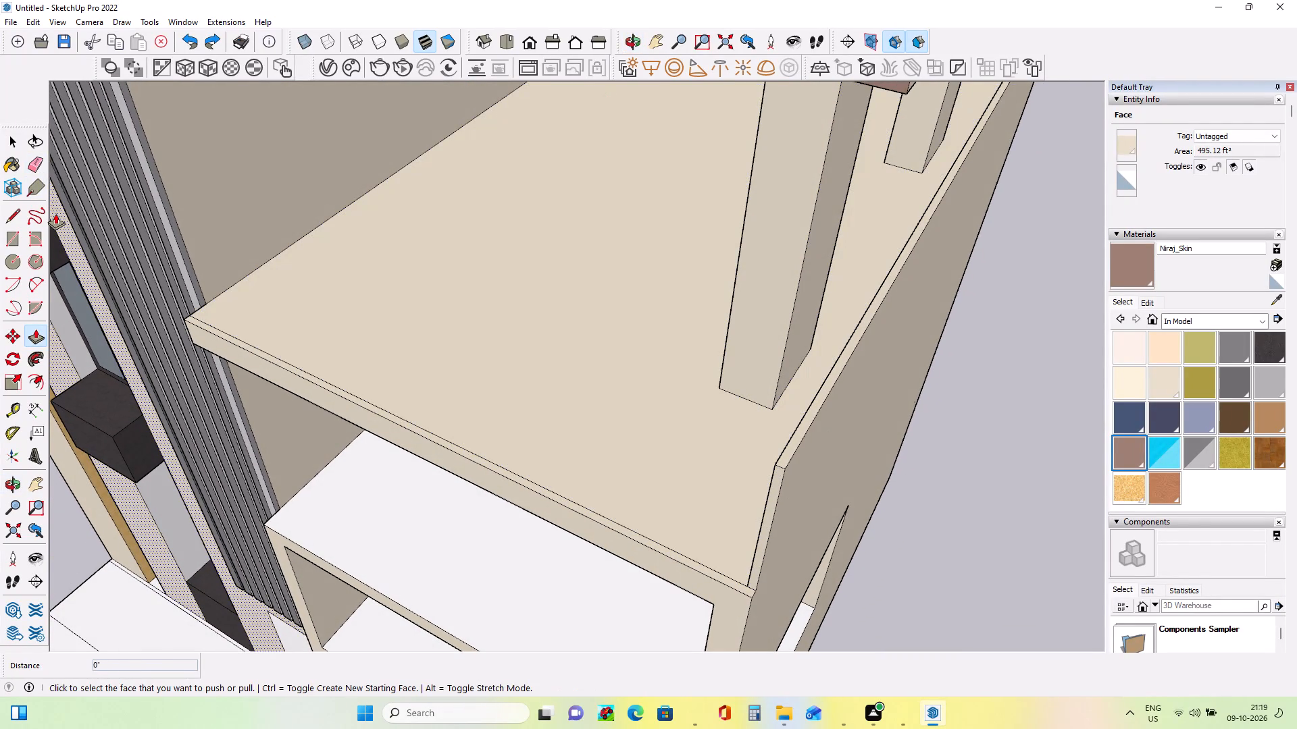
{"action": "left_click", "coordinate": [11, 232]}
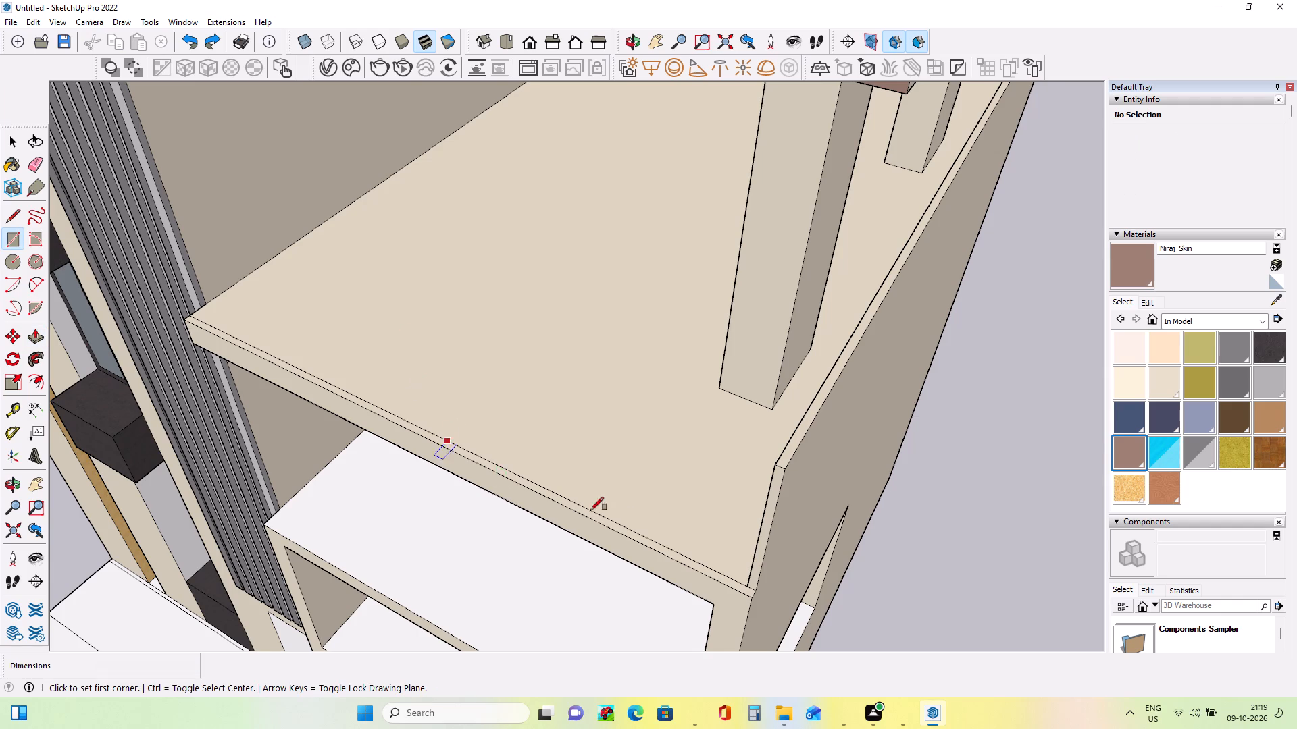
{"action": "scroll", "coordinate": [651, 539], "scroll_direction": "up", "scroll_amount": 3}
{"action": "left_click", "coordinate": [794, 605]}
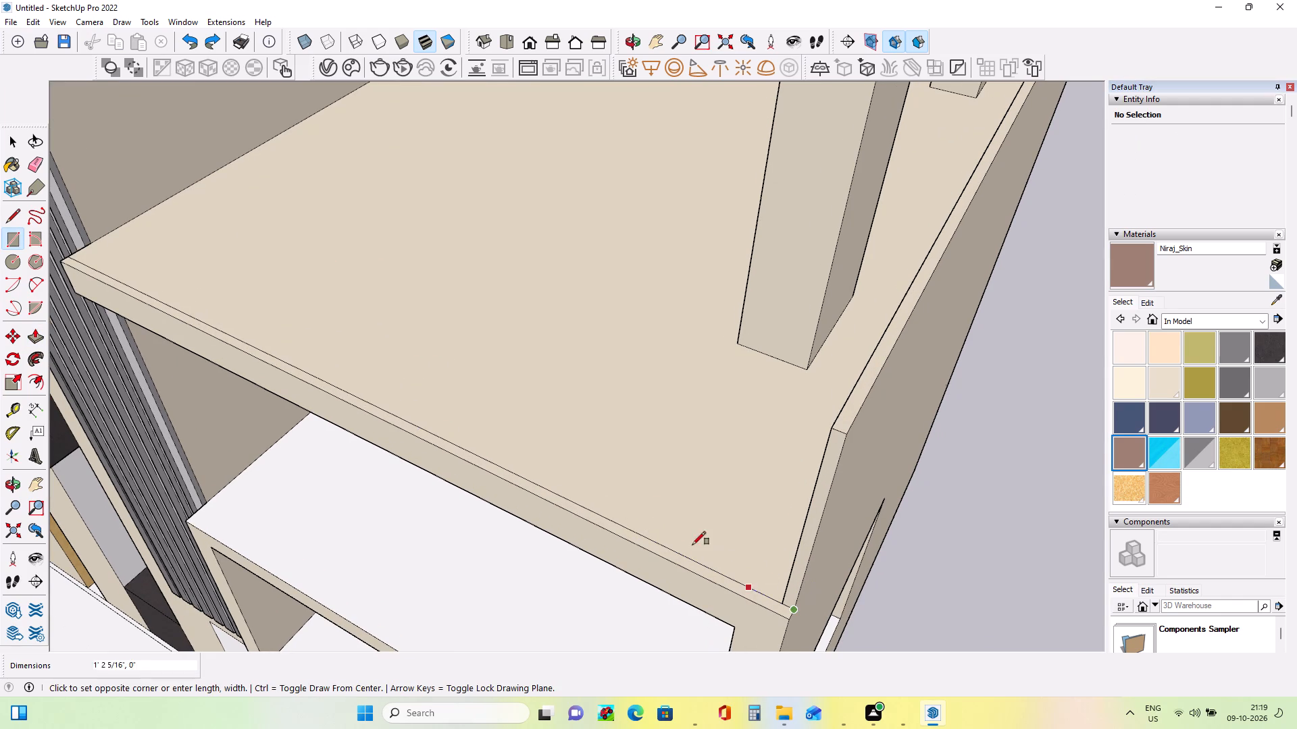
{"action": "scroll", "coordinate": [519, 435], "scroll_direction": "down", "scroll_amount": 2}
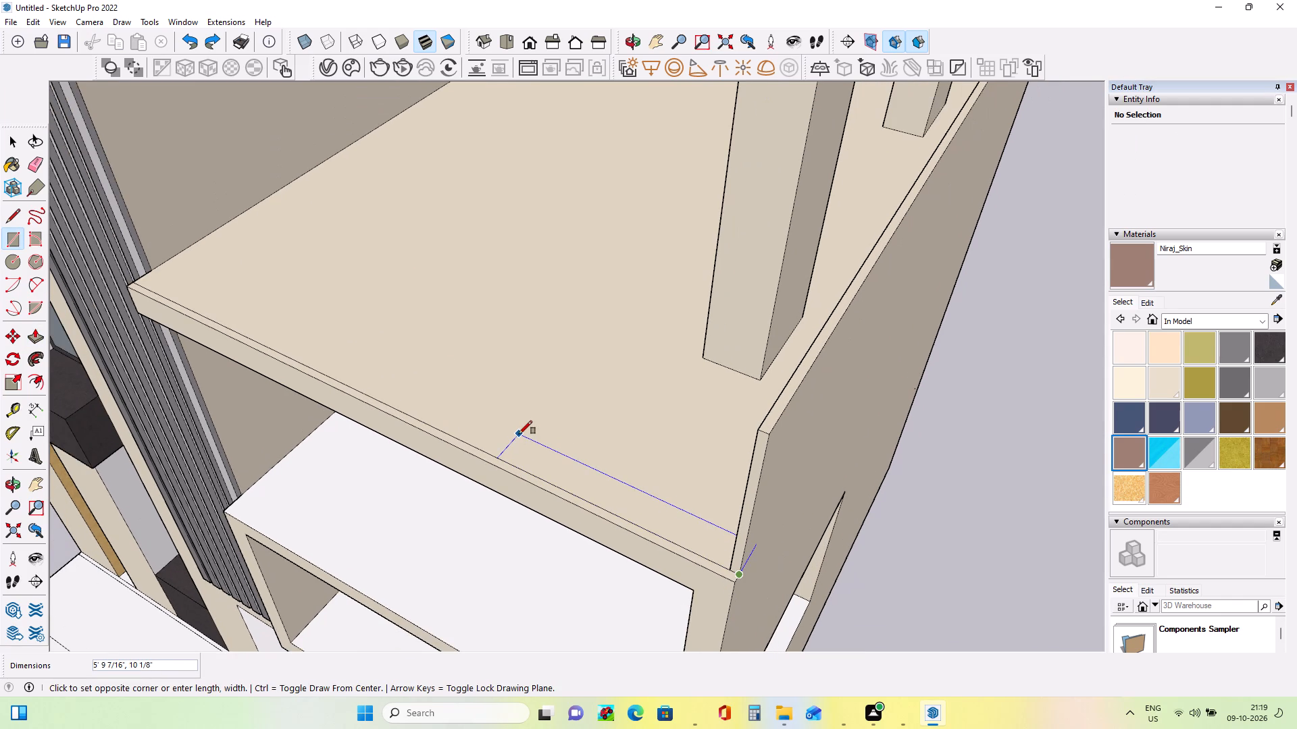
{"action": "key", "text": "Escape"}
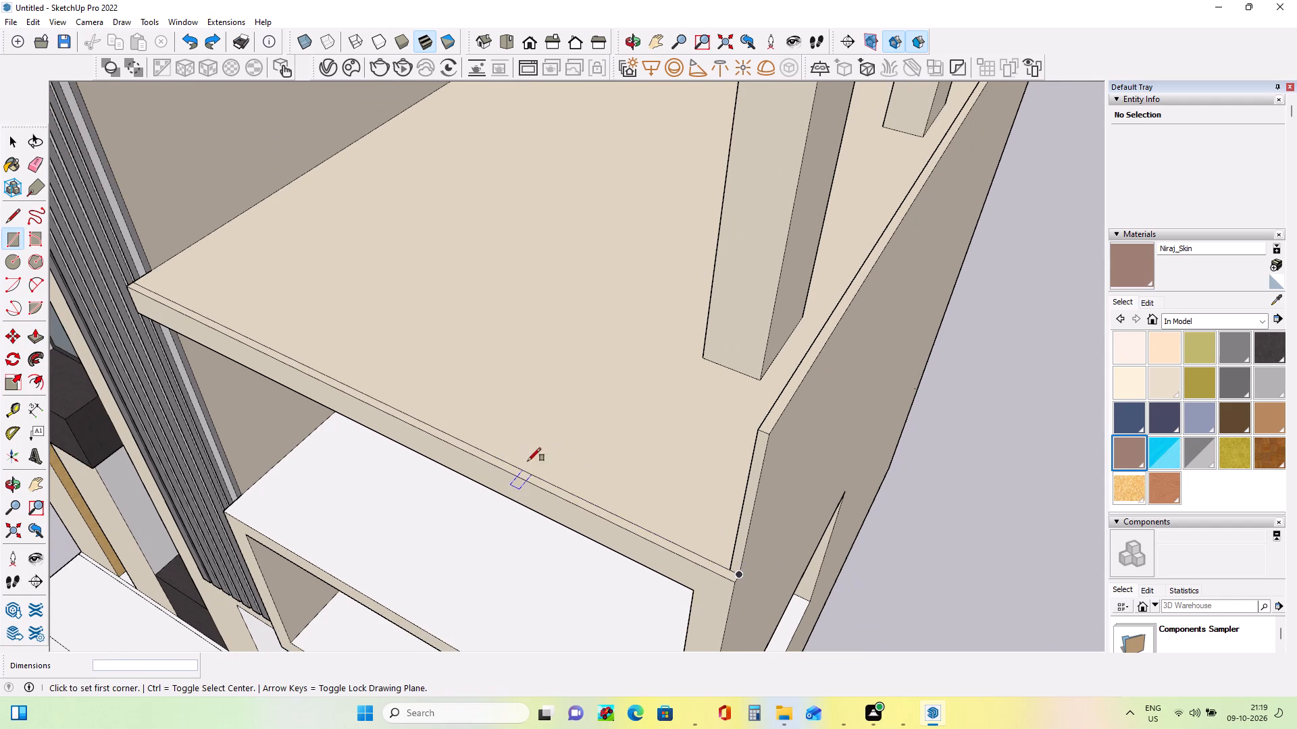
Draw a line about 30' 3 3/8" long across the outer side wall, from the side parapet's front base corner to the wall's rear edge.
{"action": "middle_click_drag", "start_coordinate": [528, 462], "coordinate": [616, 425]}
{"action": "scroll", "coordinate": [616, 425], "scroll_direction": "down", "scroll_amount": 3}
{"action": "middle_click_drag", "start_coordinate": [659, 489], "coordinate": [615, 434]}
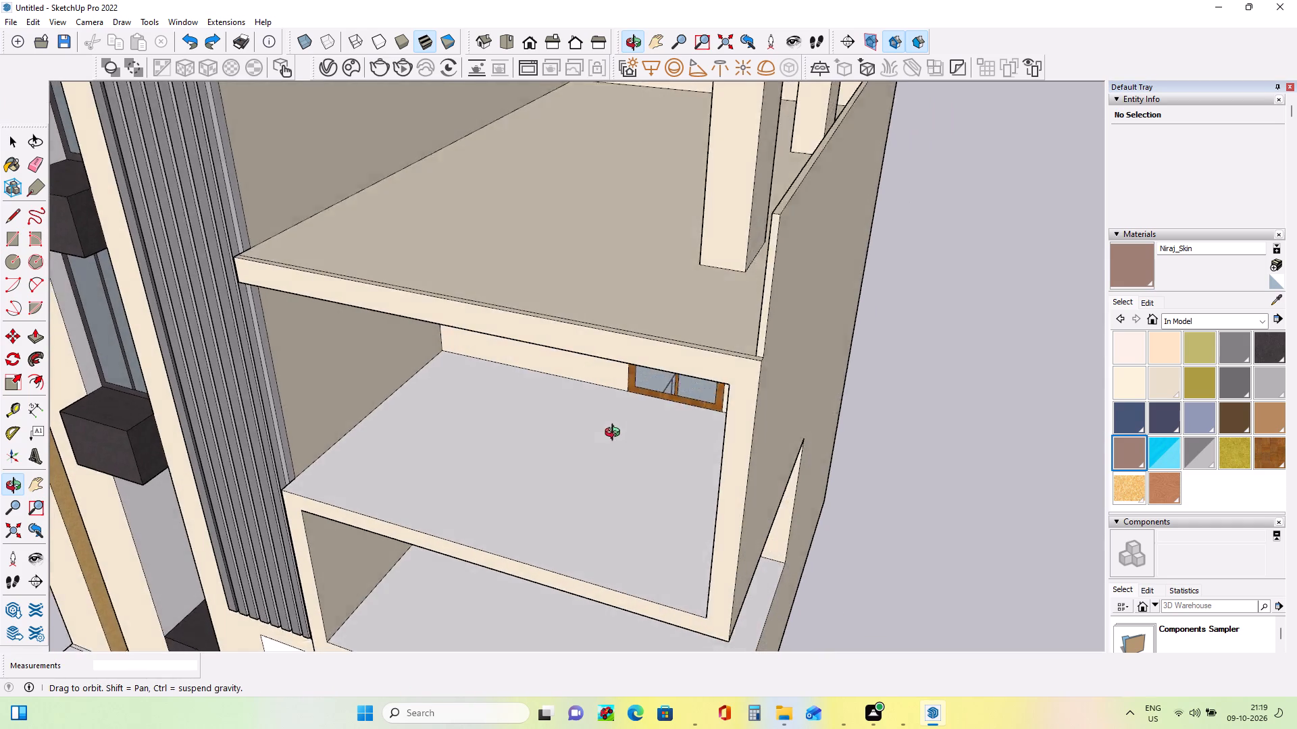
{"action": "middle_click_drag", "start_coordinate": [615, 434], "coordinate": [588, 435]}
{"action": "middle_click_drag", "start_coordinate": [723, 434], "coordinate": [508, 476]}
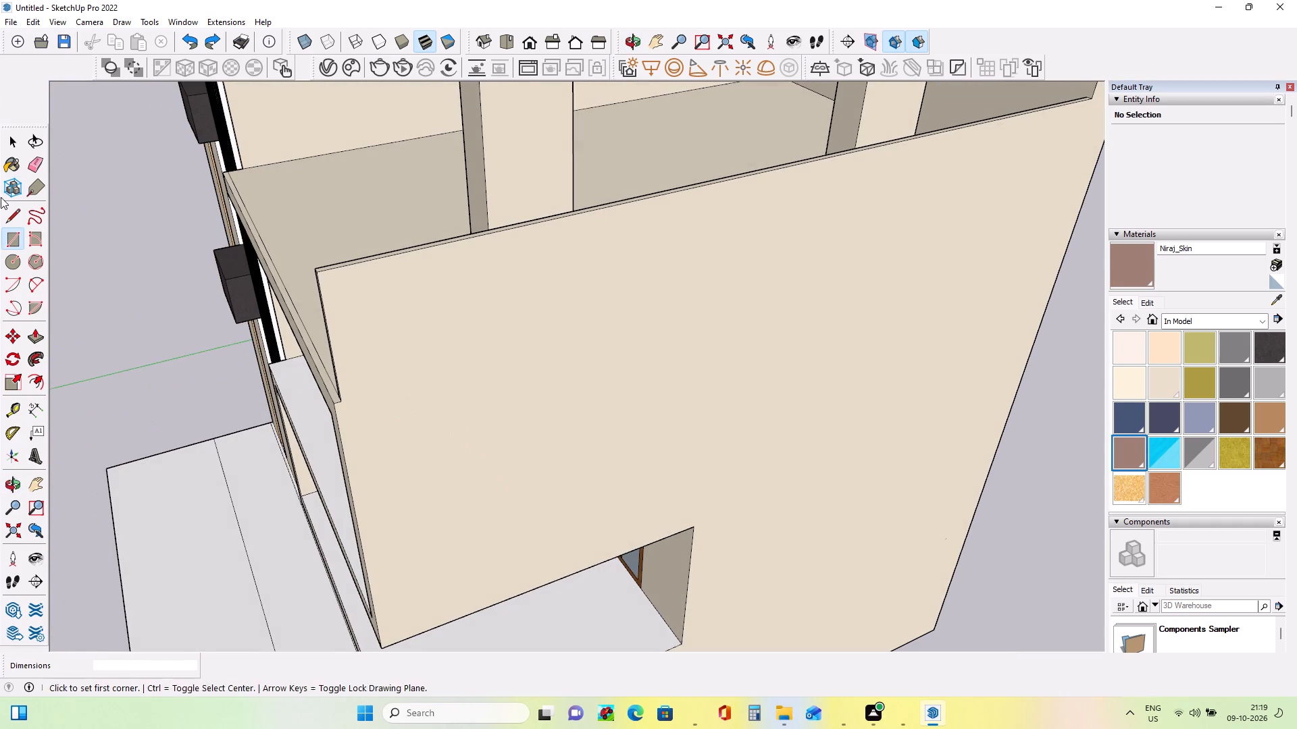
{"action": "left_click", "coordinate": [7, 209]}
{"action": "left_click", "coordinate": [344, 404]}
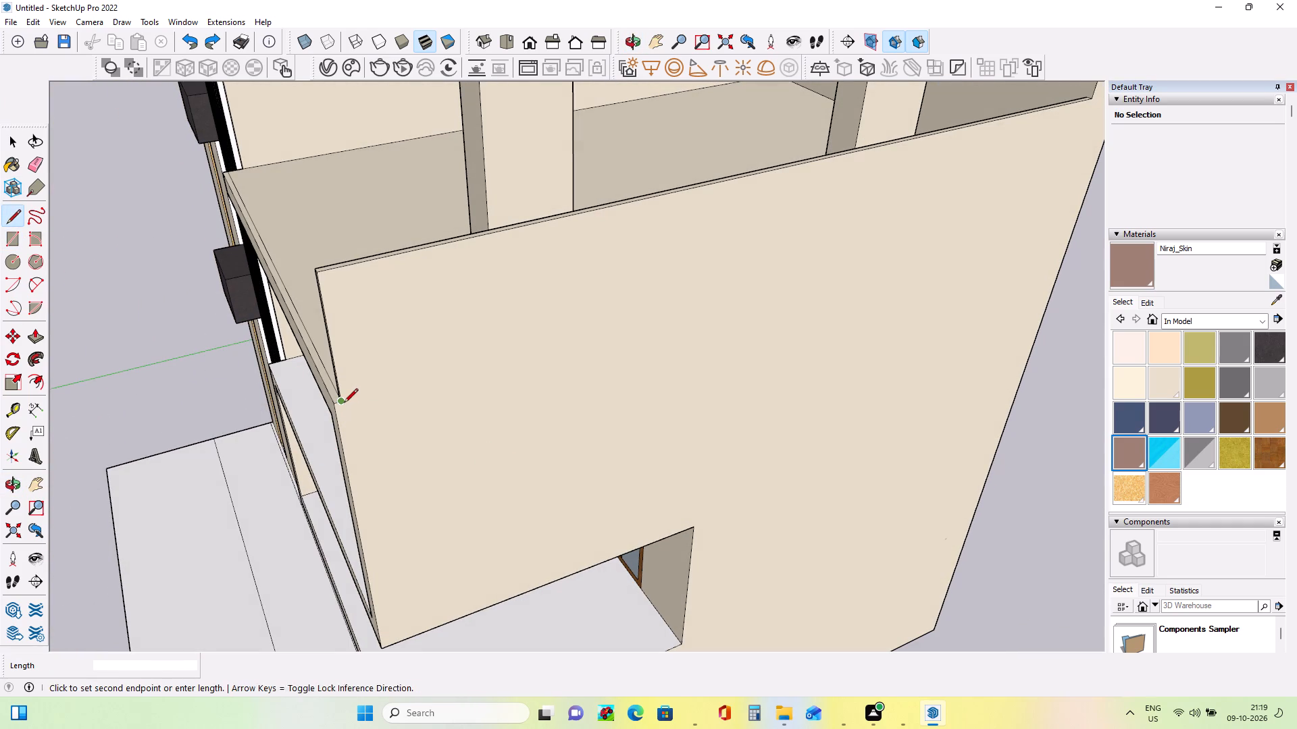
{"action": "left_click", "coordinate": [1090, 198]}
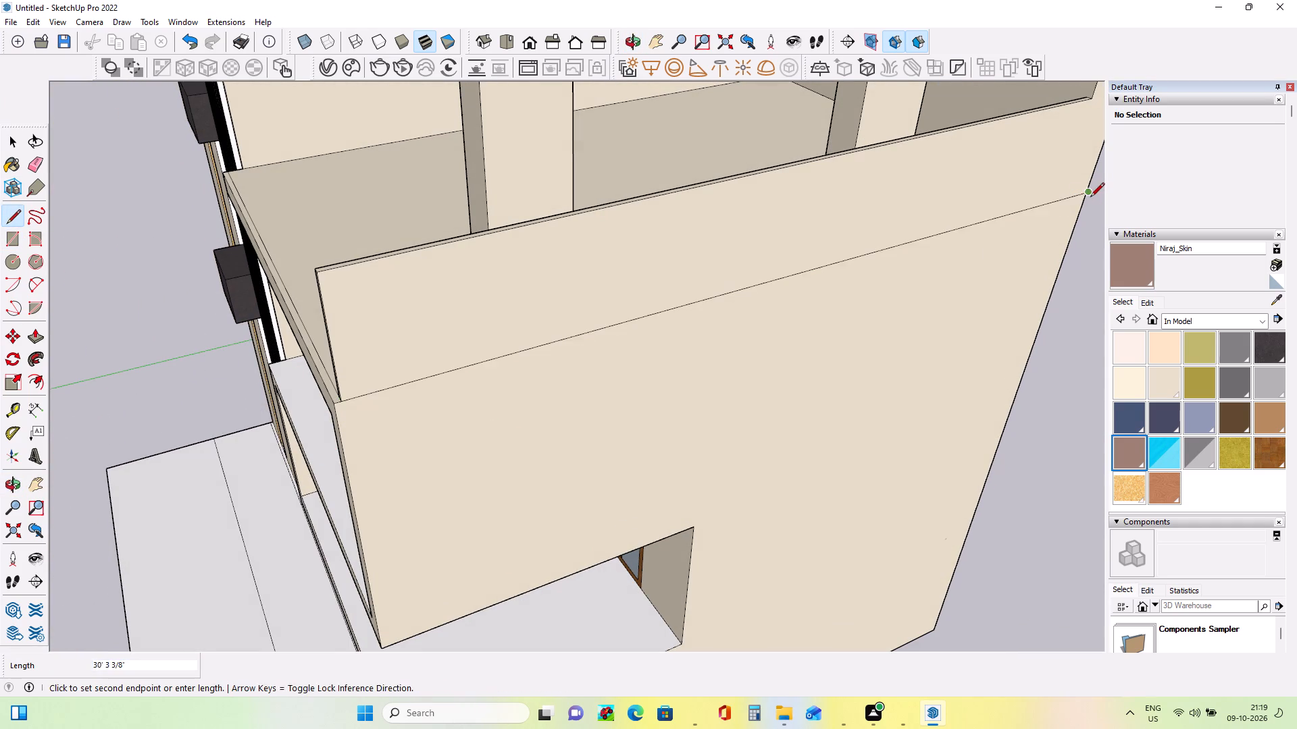
Push/Pull the thin front-edge strip of the upper balcony floor up 4' 5/8", level with the side parapet's top.
{"action": "middle_click_drag", "start_coordinate": [442, 411], "coordinate": [729, 379]}
{"action": "middle_click_drag", "start_coordinate": [683, 464], "coordinate": [657, 480]}
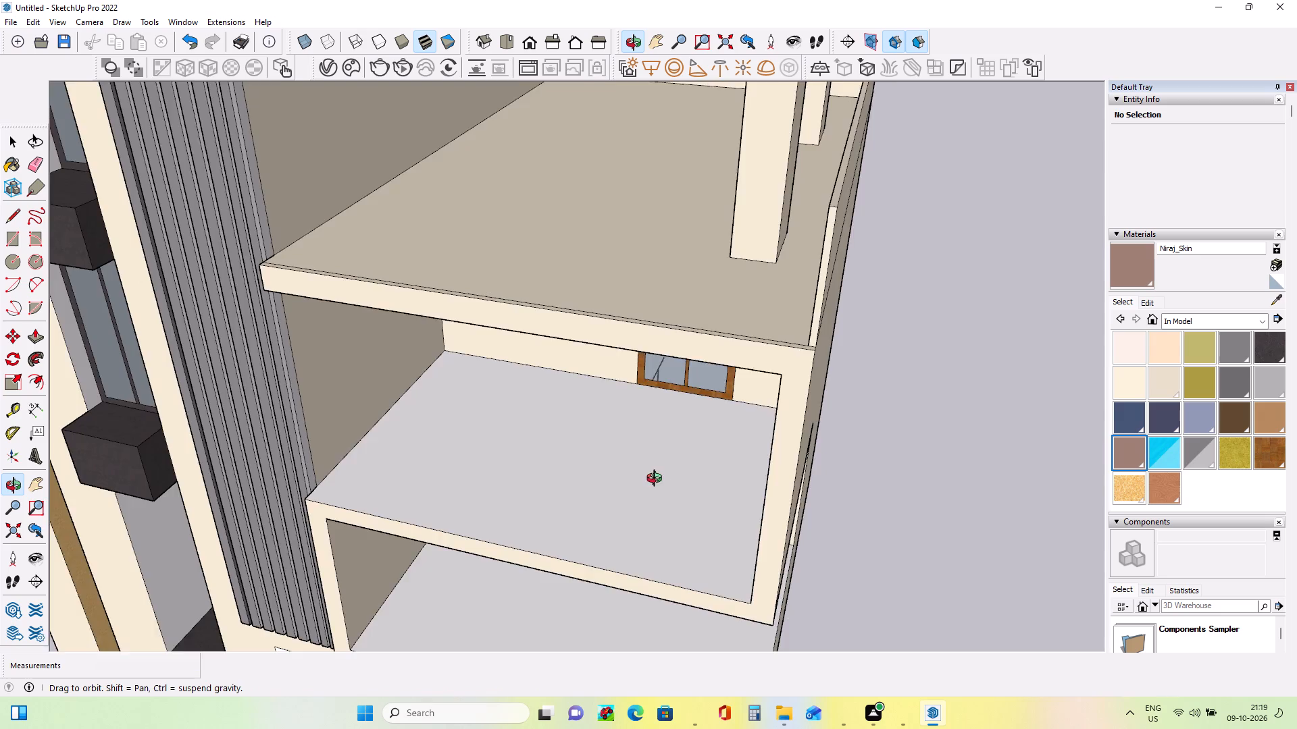
{"action": "middle_click_drag", "start_coordinate": [657, 480], "coordinate": [580, 487]}
{"action": "key", "text": "space"}
{"action": "middle_click_drag", "start_coordinate": [698, 481], "coordinate": [740, 495]}
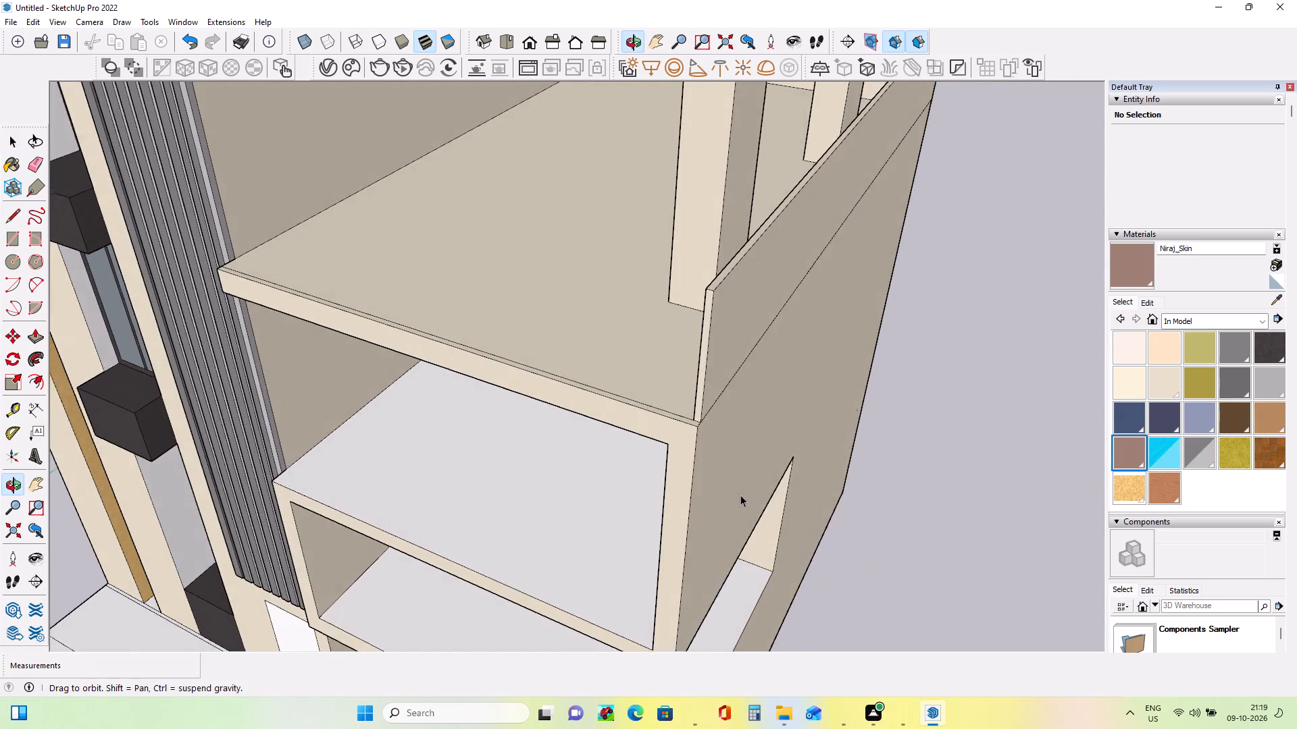
{"action": "middle_click_drag", "start_coordinate": [740, 495], "coordinate": [738, 493]}
{"action": "left_click", "coordinate": [36, 340]}
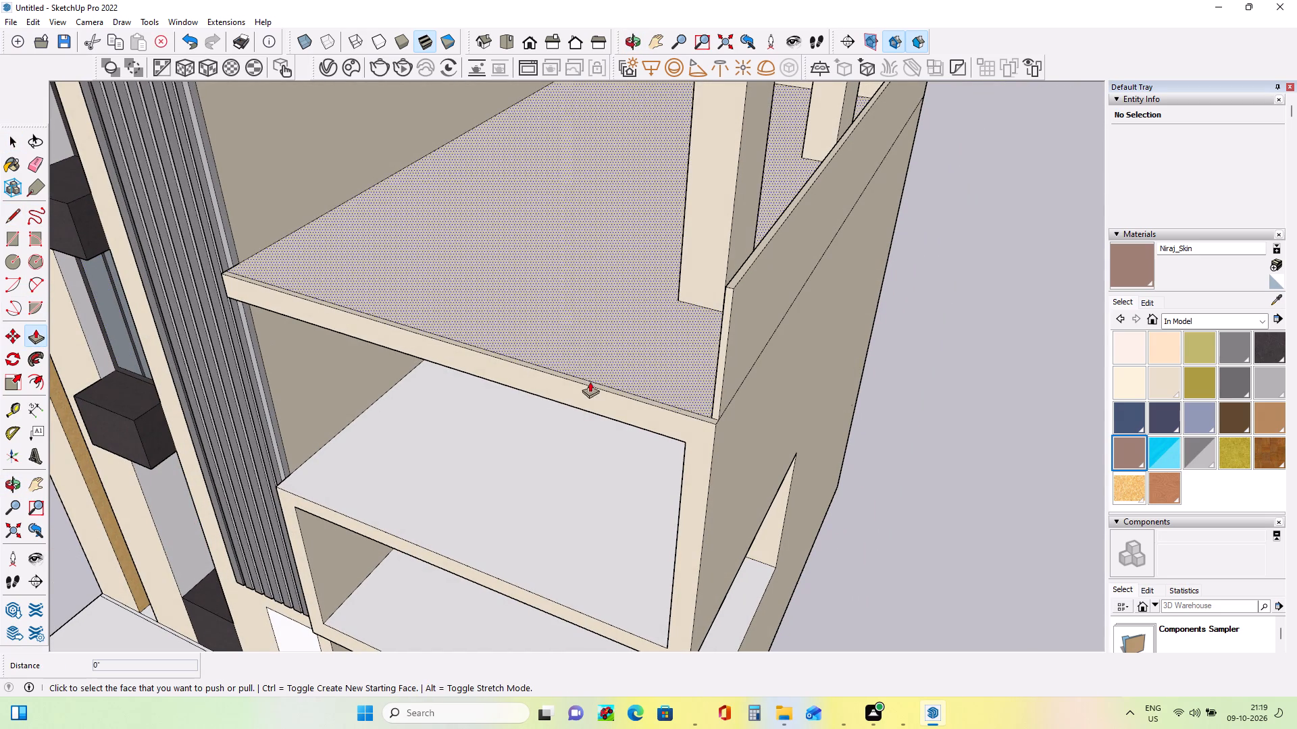
{"action": "left_click", "coordinate": [617, 390]}
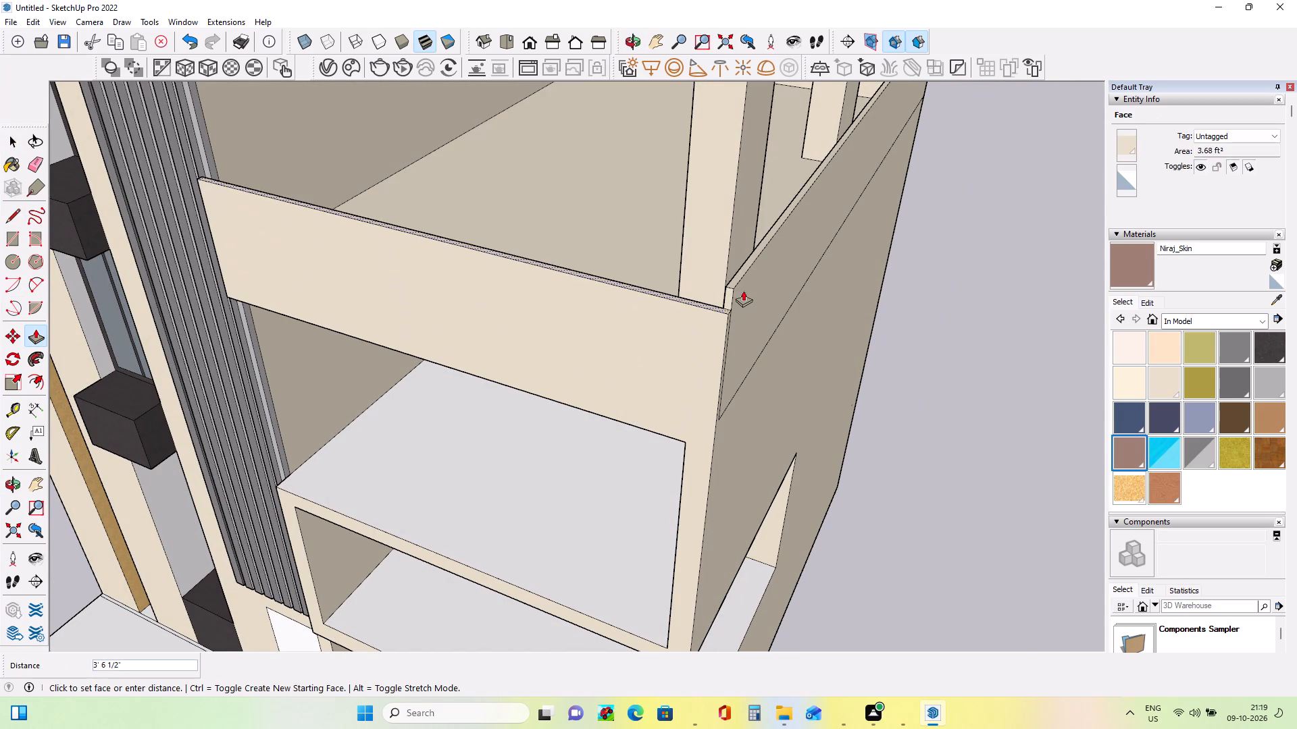
{"action": "left_click", "coordinate": [742, 279]}
Extend the side parapet's base line to the front corner, and continue it about 17' 10 1/4" across the front face to the slatted panel.
{"action": "middle_click_drag", "start_coordinate": [707, 407], "coordinate": [635, 402]}
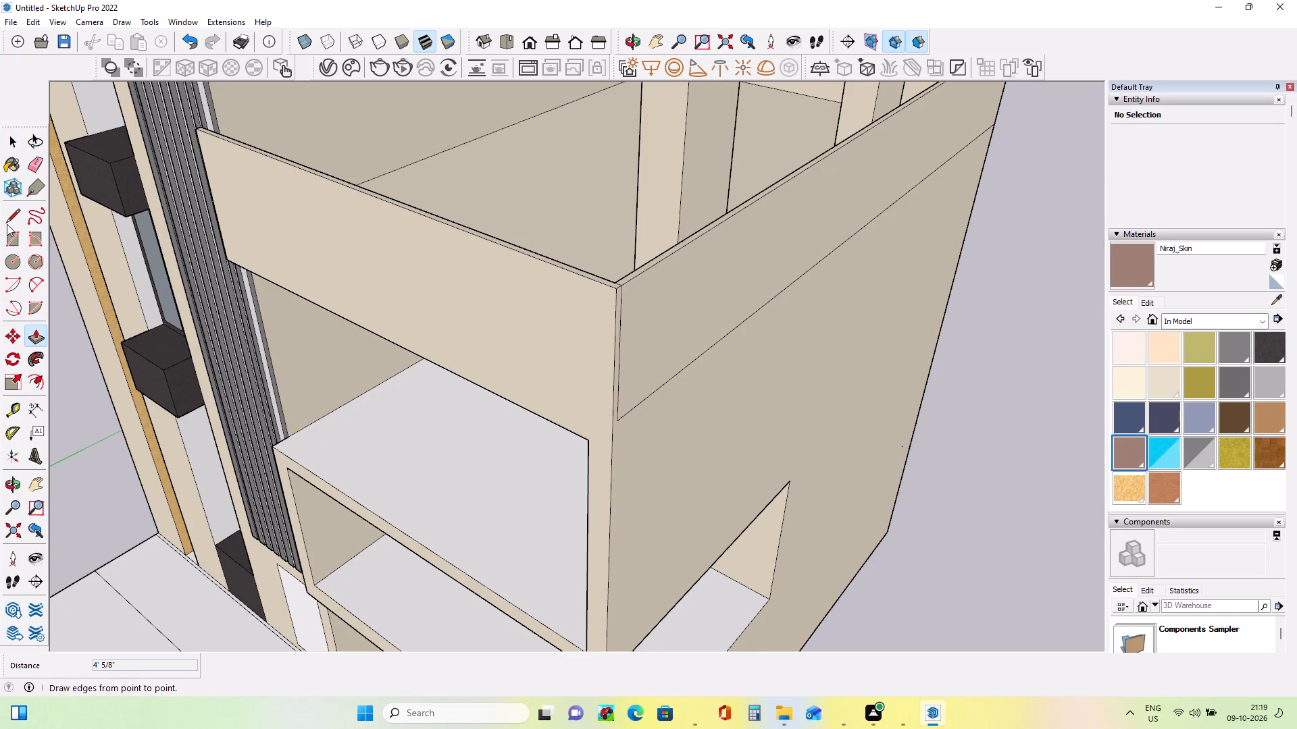
{"action": "left_click", "coordinate": [16, 221]}
{"action": "left_click", "coordinate": [620, 420]}
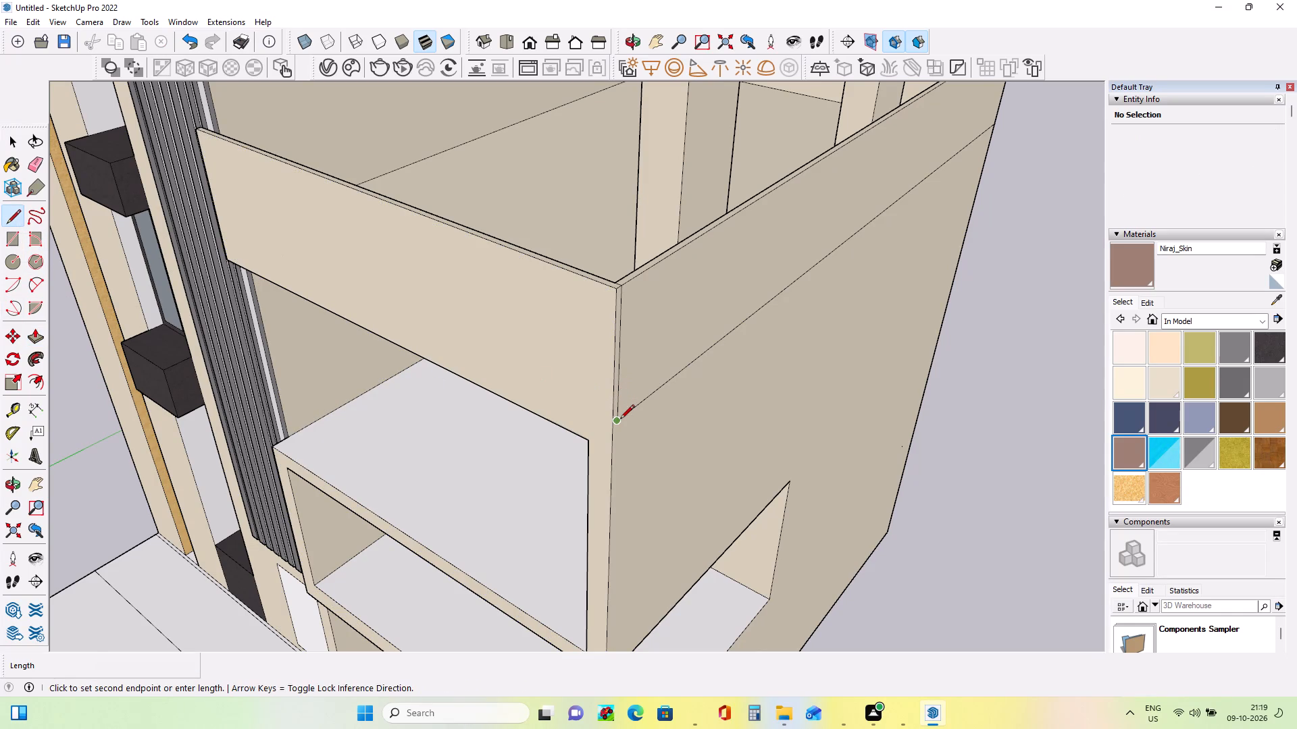
{"action": "left_click", "coordinate": [613, 423]}
{"action": "scroll", "coordinate": [615, 433], "scroll_direction": "up", "scroll_amount": 9}
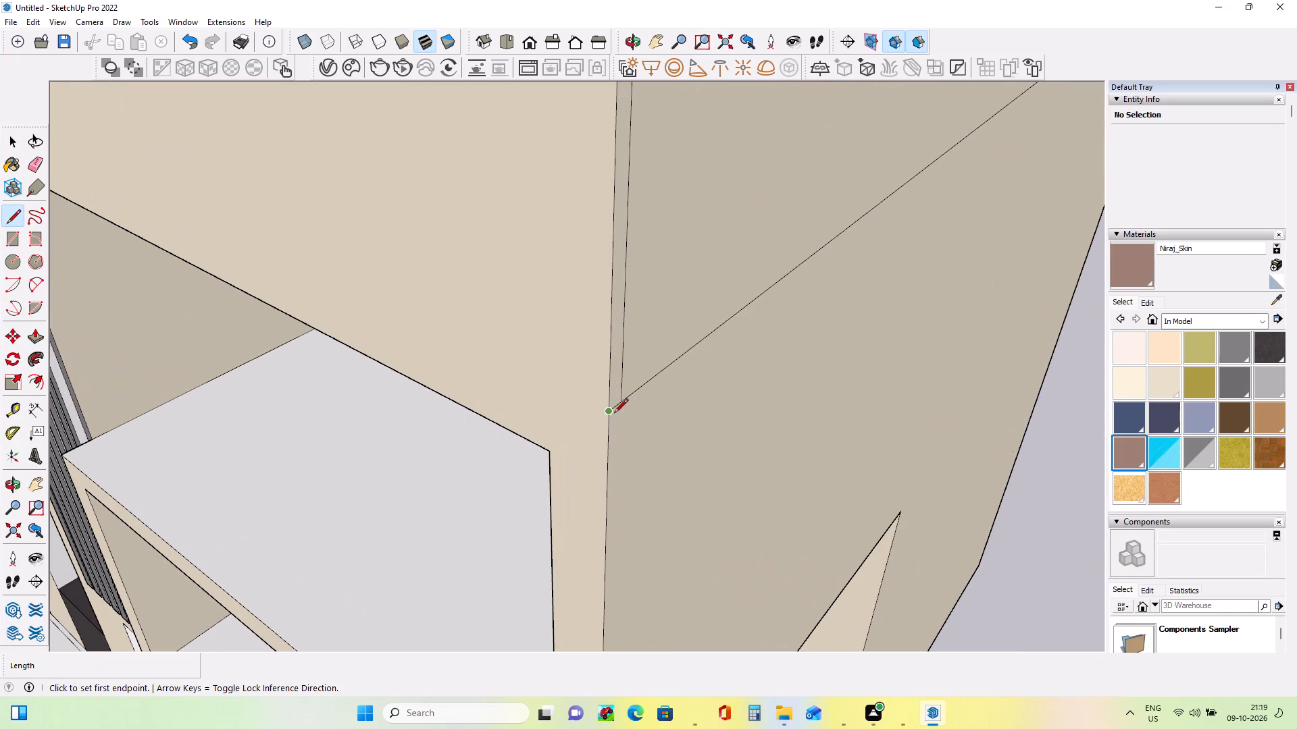
{"action": "left_click", "coordinate": [605, 414]}
{"action": "scroll", "coordinate": [530, 370], "scroll_direction": "down", "scroll_amount": 5}
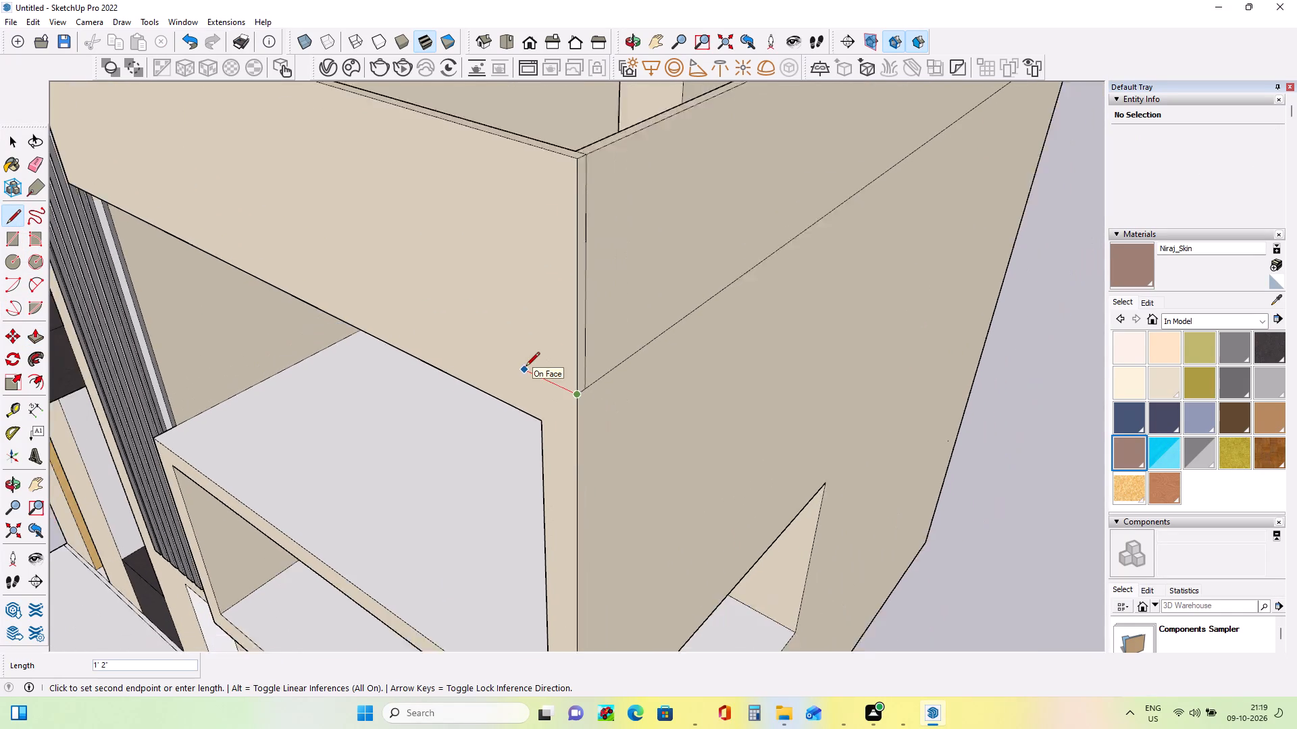
{"action": "scroll", "coordinate": [526, 367], "scroll_direction": "down", "scroll_amount": 7}
{"action": "left_click", "coordinate": [230, 232]}
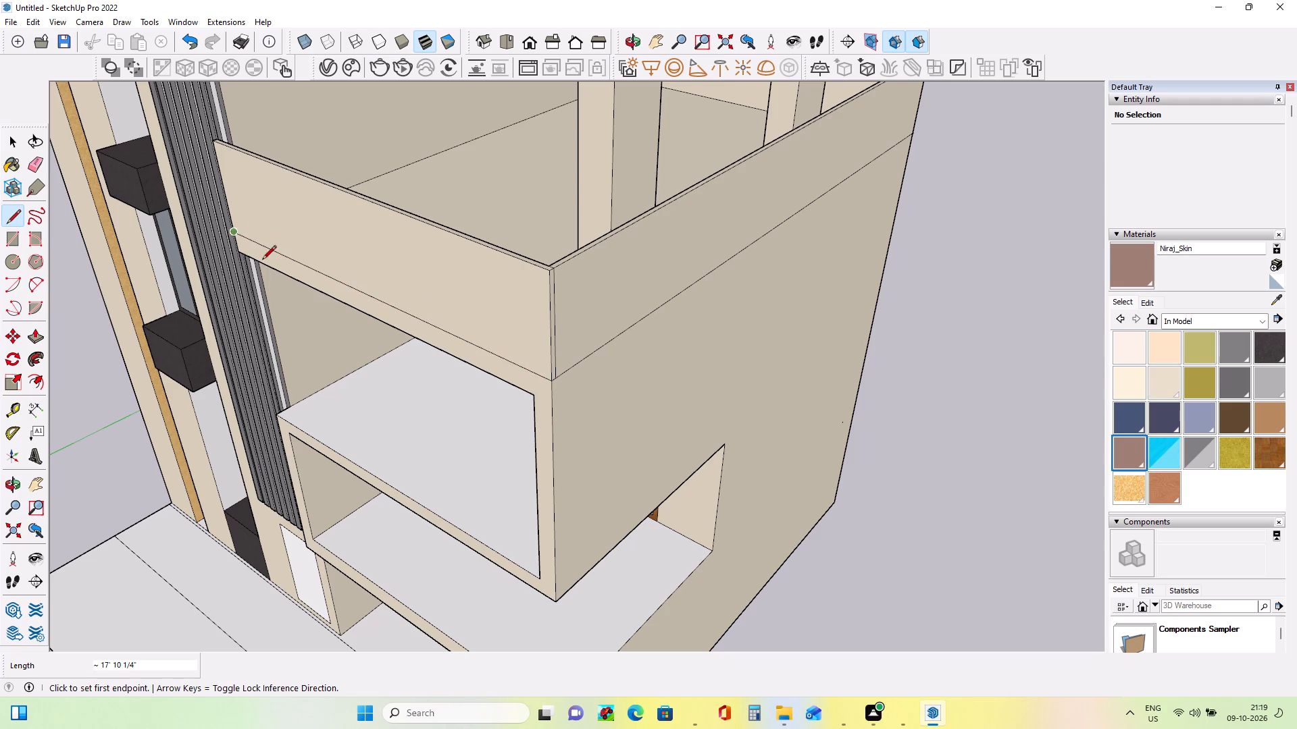
Examine the balcony parapets and railings in the reference image and compare them with the model's middle and upper balconies.
{"action": "middle_click_drag", "start_coordinate": [399, 363], "coordinate": [579, 388]}
{"action": "scroll", "coordinate": [601, 411], "scroll_direction": "down", "scroll_amount": 2}
{"action": "scroll", "coordinate": [601, 411], "scroll_direction": "up", "scroll_amount": 1}
{"action": "scroll", "coordinate": [601, 411], "scroll_direction": "down", "scroll_amount": 5}
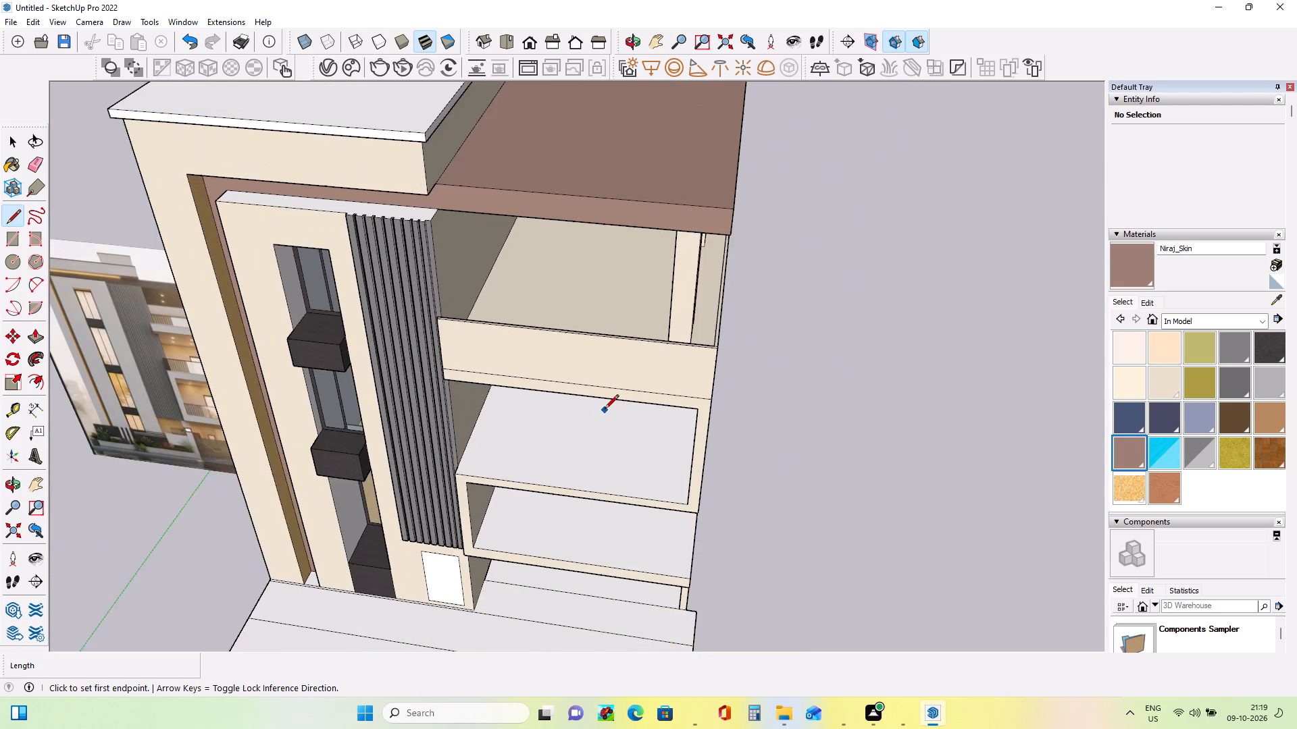
{"action": "middle_click_drag", "start_coordinate": [544, 418], "coordinate": [596, 374]}
{"action": "scroll", "coordinate": [317, 425], "scroll_direction": "up", "scroll_amount": 8}
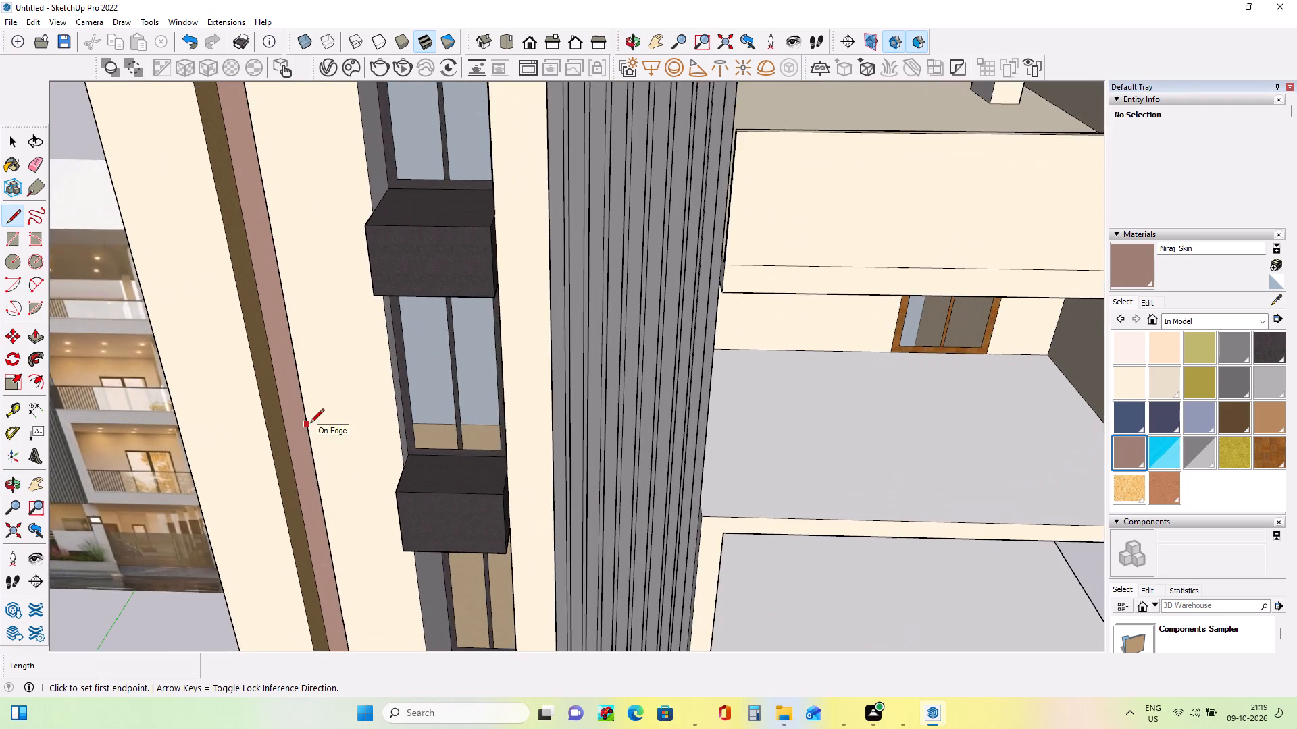
{"action": "scroll", "coordinate": [310, 424], "scroll_direction": "up", "scroll_amount": 2}
{"action": "scroll", "coordinate": [310, 424], "scroll_direction": "down", "scroll_amount": 12}
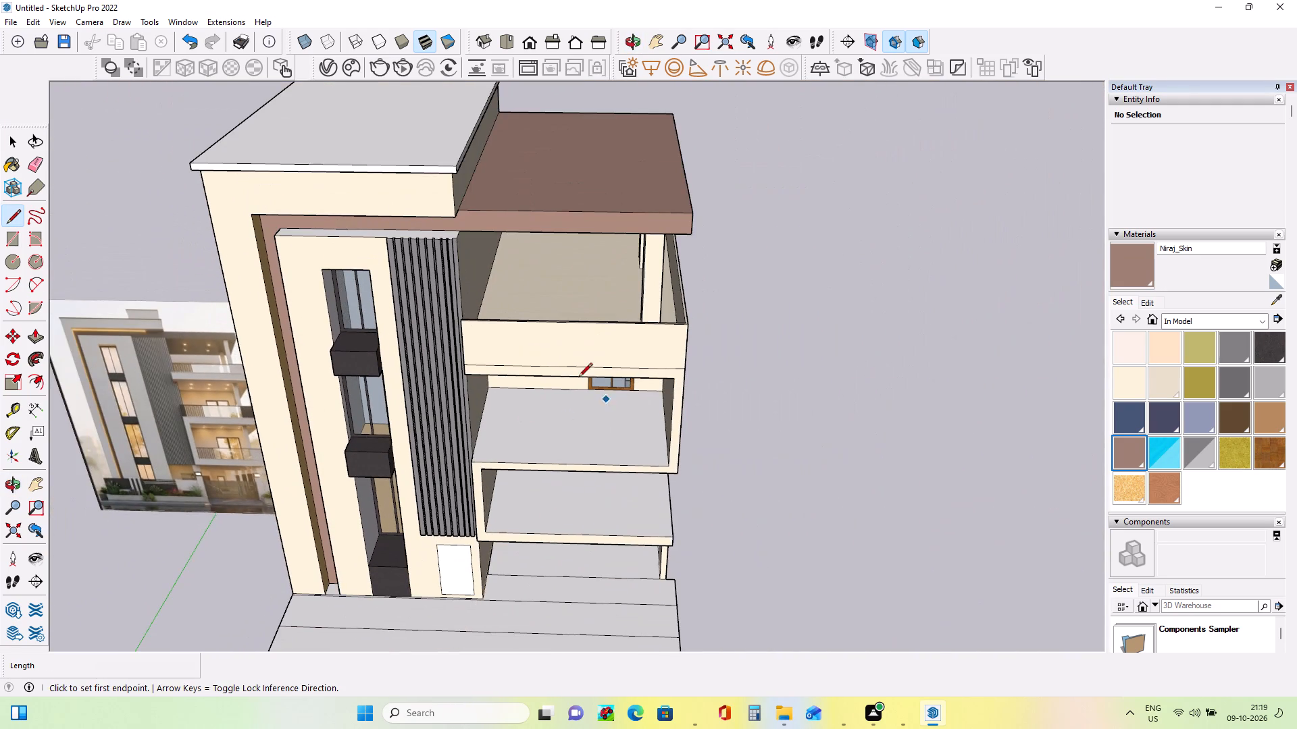
{"action": "scroll", "coordinate": [558, 358], "scroll_direction": "up", "scroll_amount": 3}
{"action": "middle_click_drag", "start_coordinate": [412, 329], "coordinate": [665, 255]}
{"action": "scroll", "coordinate": [671, 286], "scroll_direction": "down", "scroll_amount": 4}
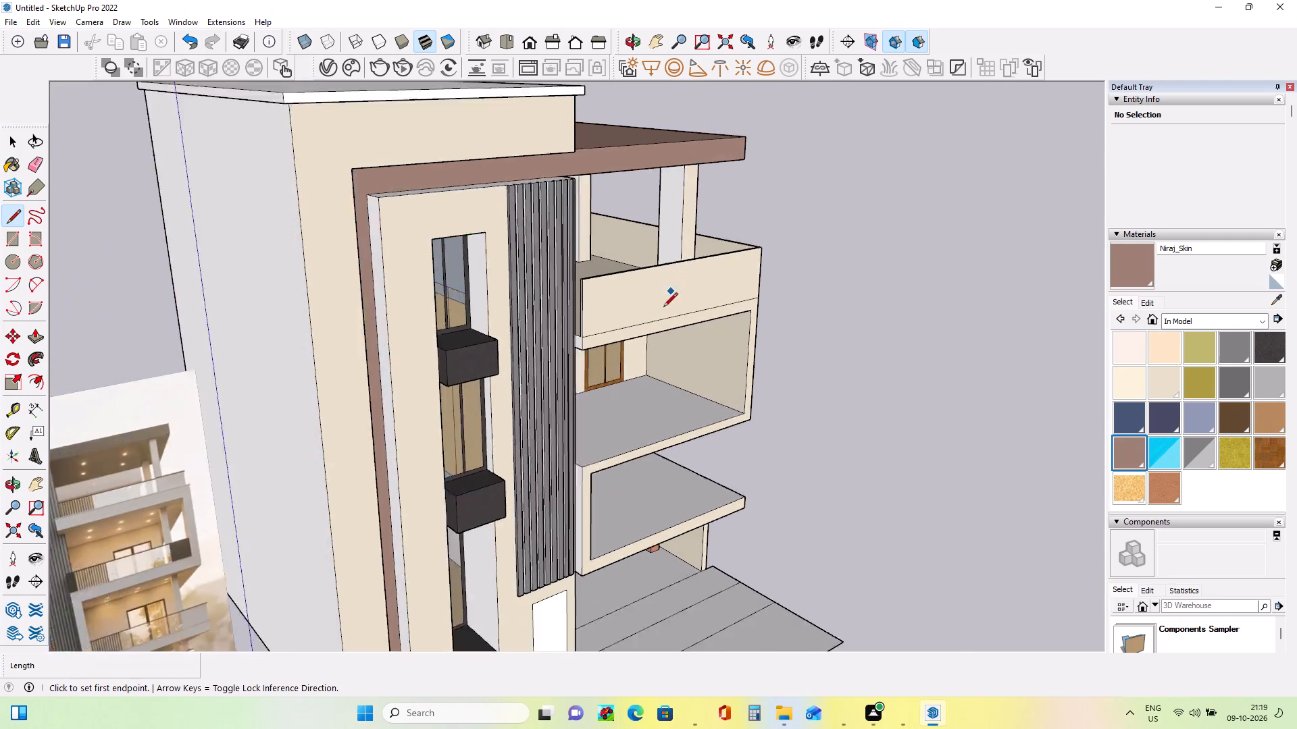
{"action": "scroll", "coordinate": [651, 318], "scroll_direction": "down", "scroll_amount": 4}
{"action": "scroll", "coordinate": [373, 429], "scroll_direction": "up", "scroll_amount": 7}
{"action": "scroll", "coordinate": [366, 431], "scroll_direction": "down", "scroll_amount": 1}
{"action": "scroll", "coordinate": [366, 431], "scroll_direction": "up", "scroll_amount": 3}
{"action": "scroll", "coordinate": [366, 431], "scroll_direction": "down", "scroll_amount": 1}
{"action": "scroll", "coordinate": [366, 431], "scroll_direction": "up", "scroll_amount": 1}
{"action": "scroll", "coordinate": [366, 431], "scroll_direction": "down", "scroll_amount": 1}
{"action": "scroll", "coordinate": [366, 431], "scroll_direction": "up", "scroll_amount": 5}
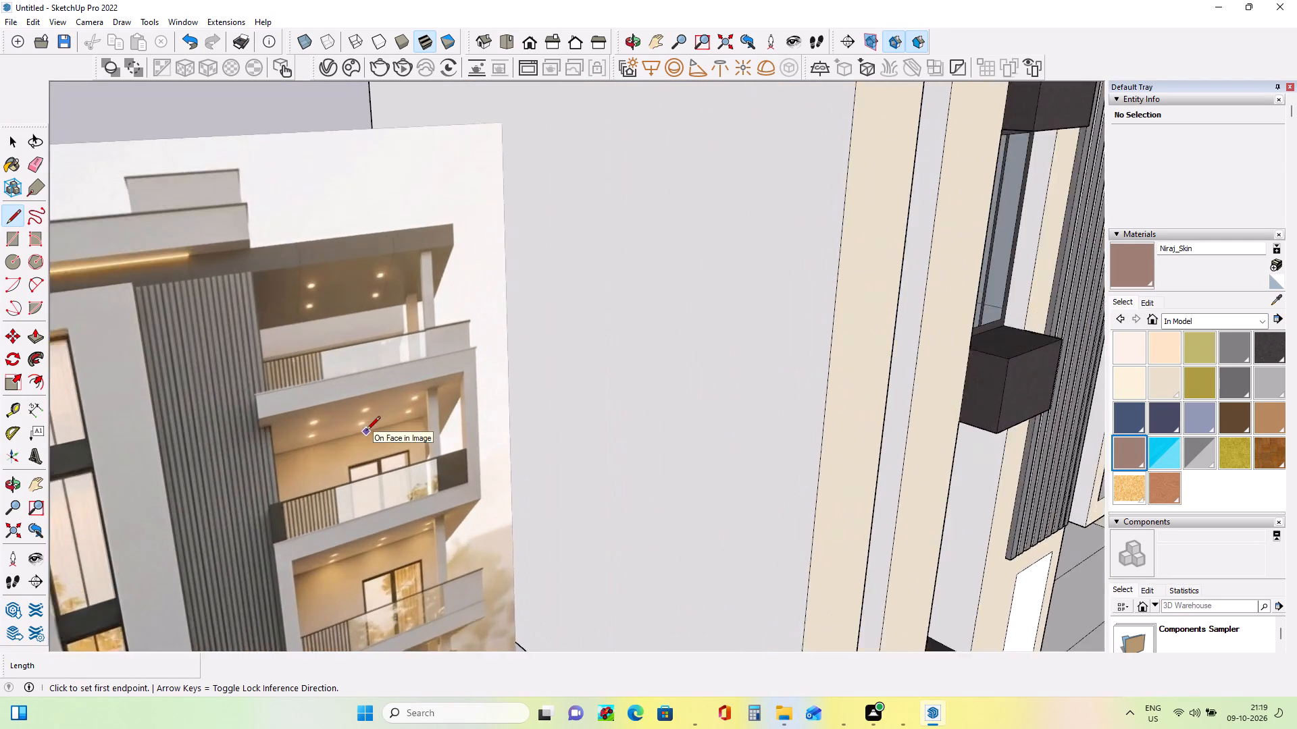
{"action": "scroll", "coordinate": [316, 431], "scroll_direction": "up", "scroll_amount": 5}
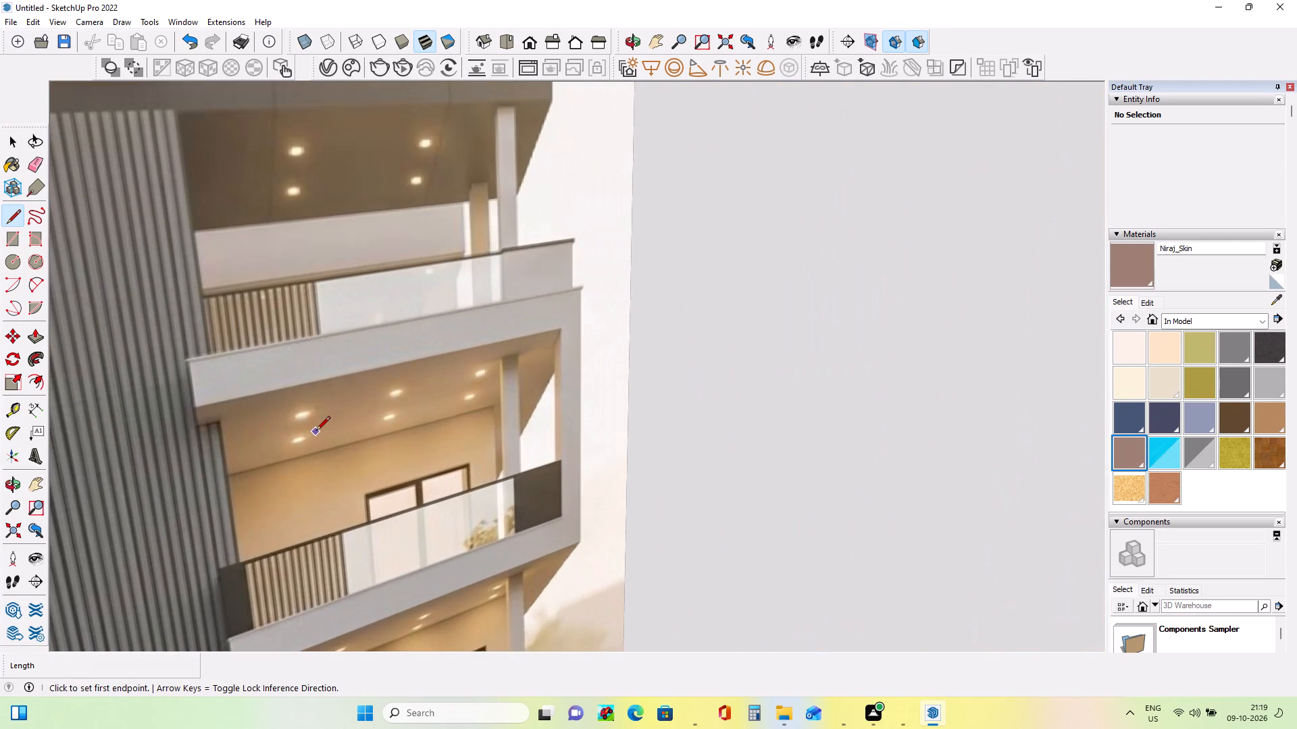
{"action": "middle_click_drag", "start_coordinate": [305, 431], "coordinate": [249, 431]}
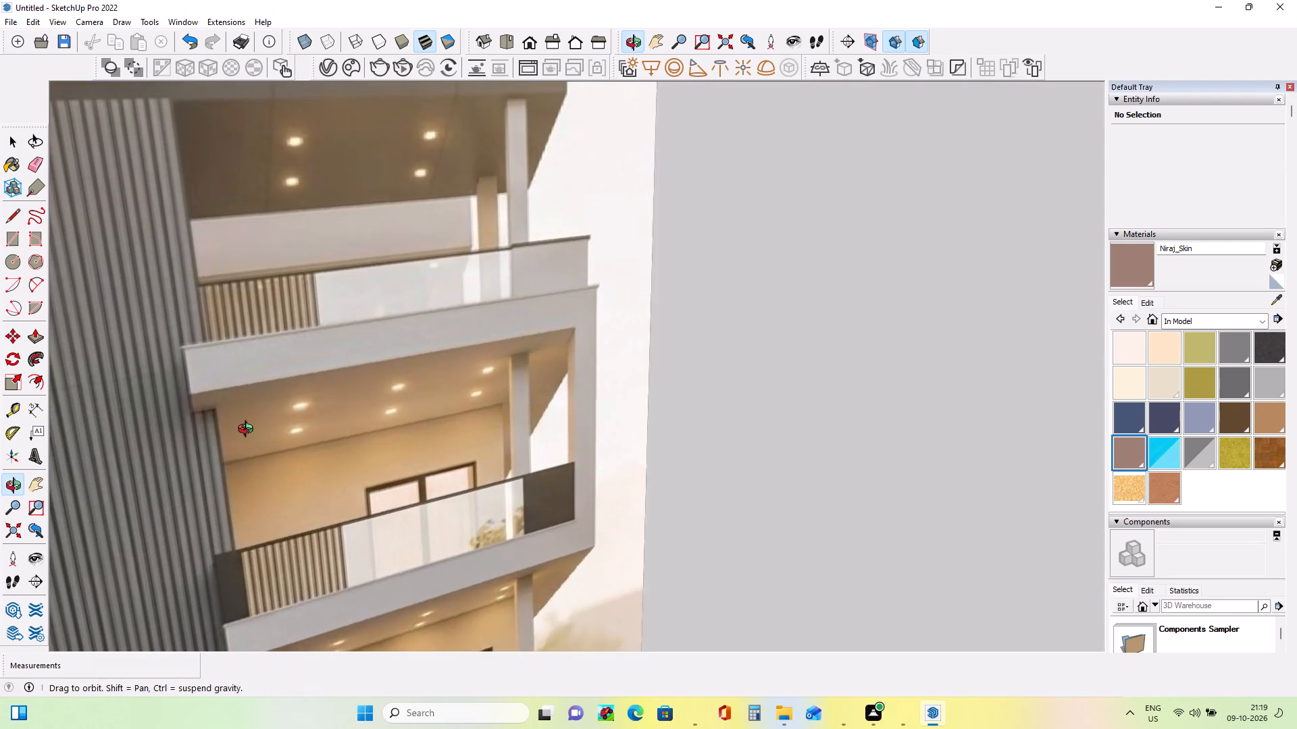
{"action": "middle_click_drag", "start_coordinate": [249, 431], "coordinate": [173, 419]}
{"action": "scroll", "coordinate": [173, 419], "scroll_direction": "down", "scroll_amount": 15}
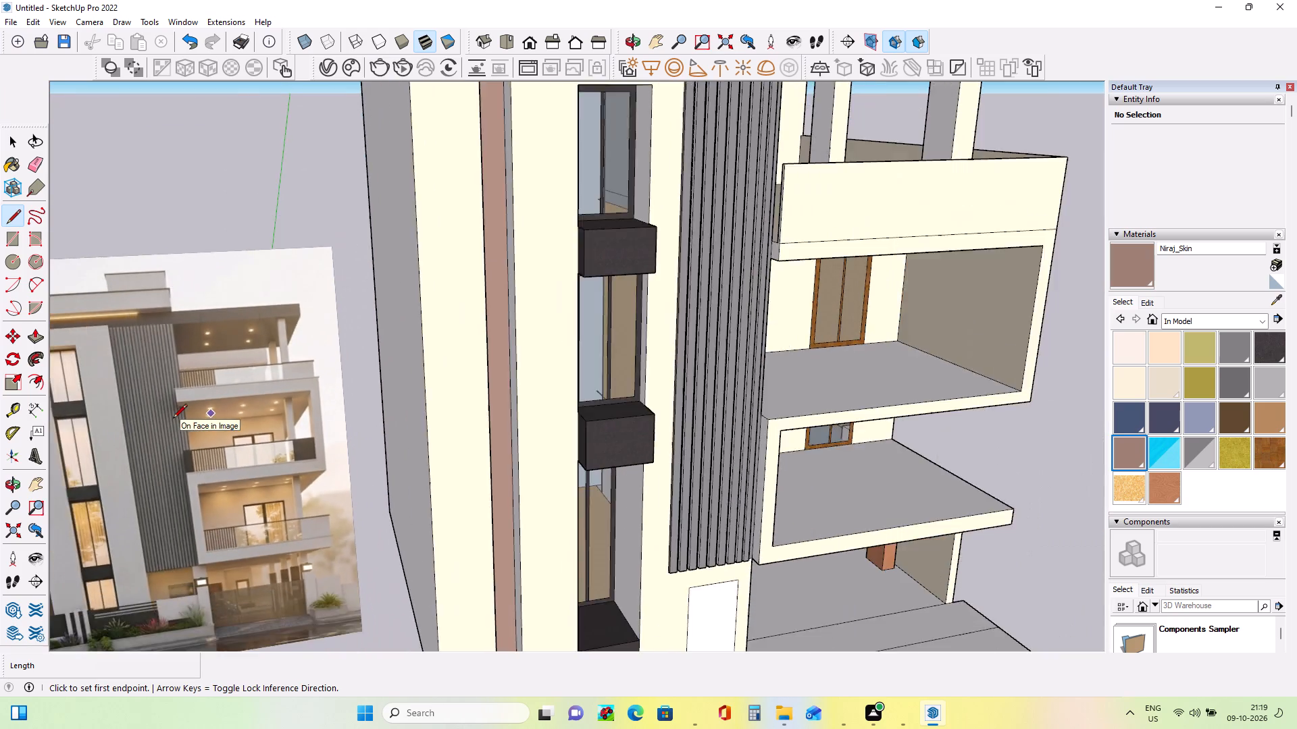
{"action": "scroll", "coordinate": [173, 419], "scroll_direction": "down", "scroll_amount": 4}
{"action": "middle_click_drag", "start_coordinate": [657, 418], "coordinate": [571, 418]}
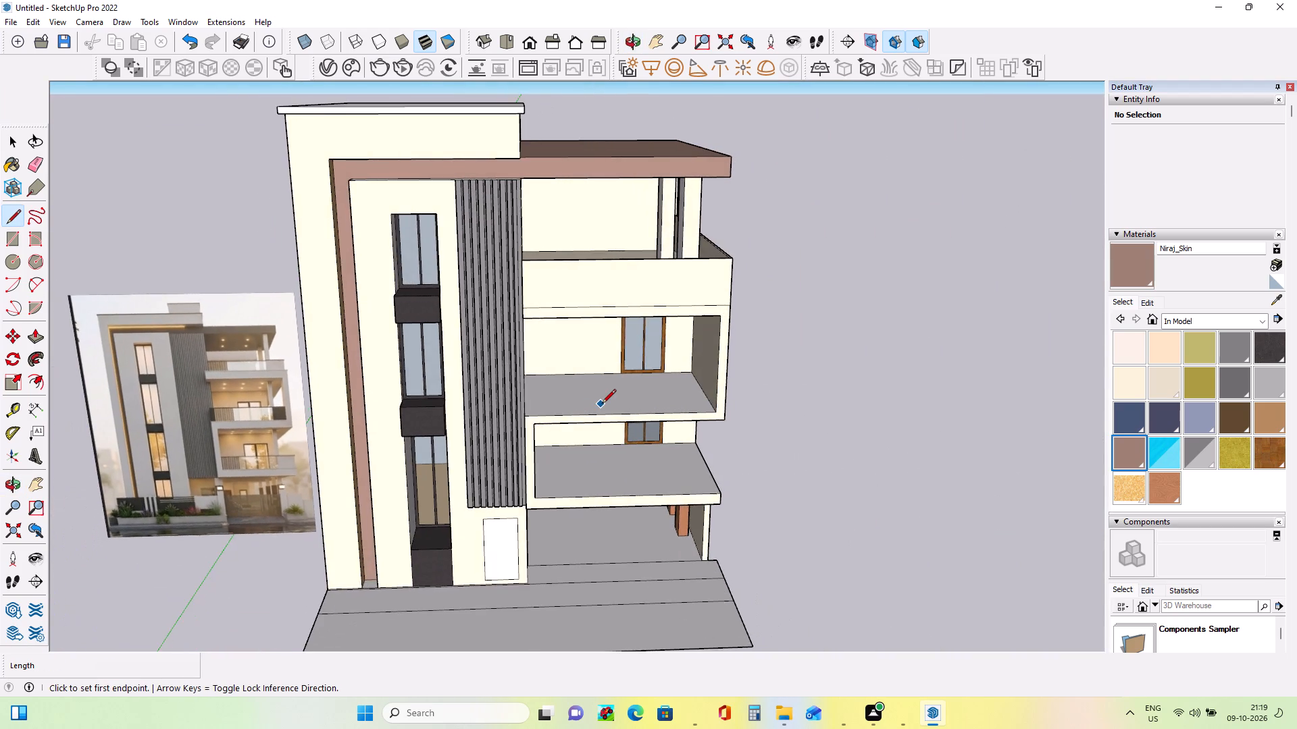
{"action": "scroll", "coordinate": [602, 404], "scroll_direction": "up", "scroll_amount": 4}
{"action": "middle_click_drag", "start_coordinate": [553, 424], "coordinate": [462, 439]}
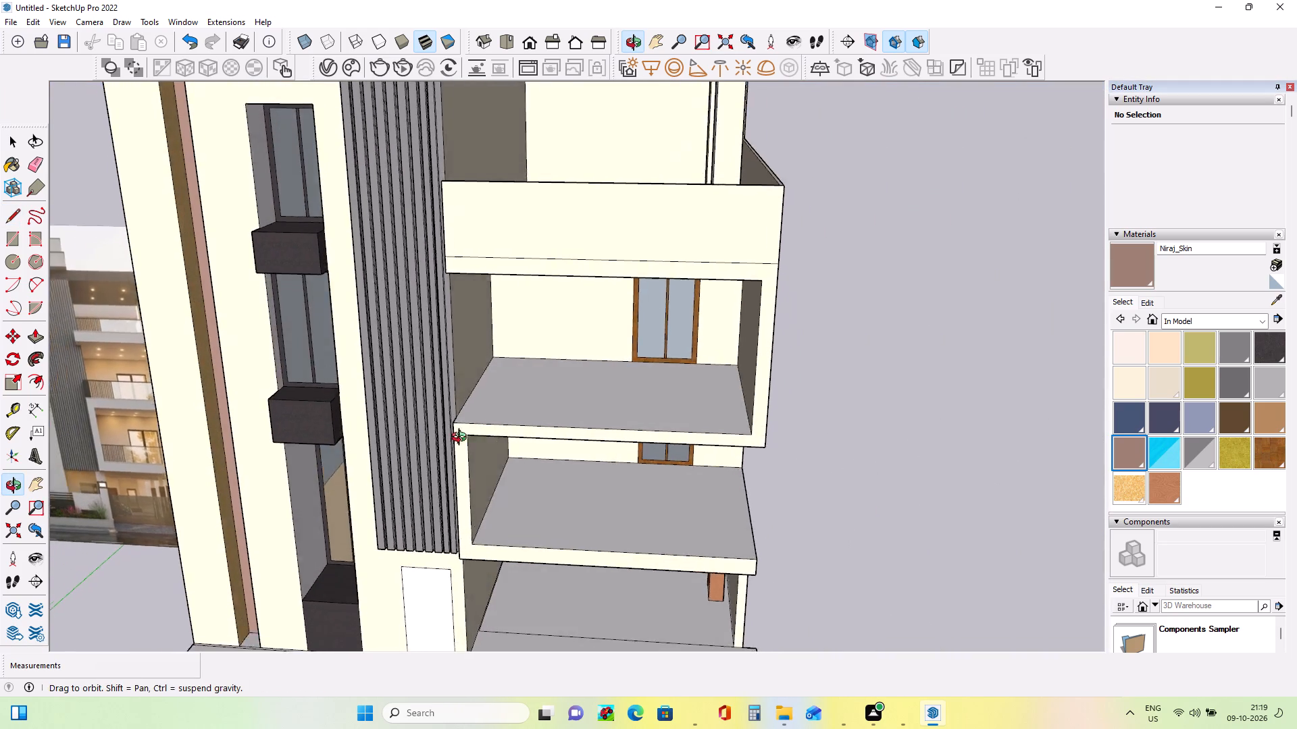
{"action": "middle_click_drag", "start_coordinate": [462, 439], "coordinate": [578, 435]}
{"action": "scroll", "coordinate": [494, 424], "scroll_direction": "up", "scroll_amount": 5}
{"action": "middle_click_drag", "start_coordinate": [503, 433], "coordinate": [500, 465]}
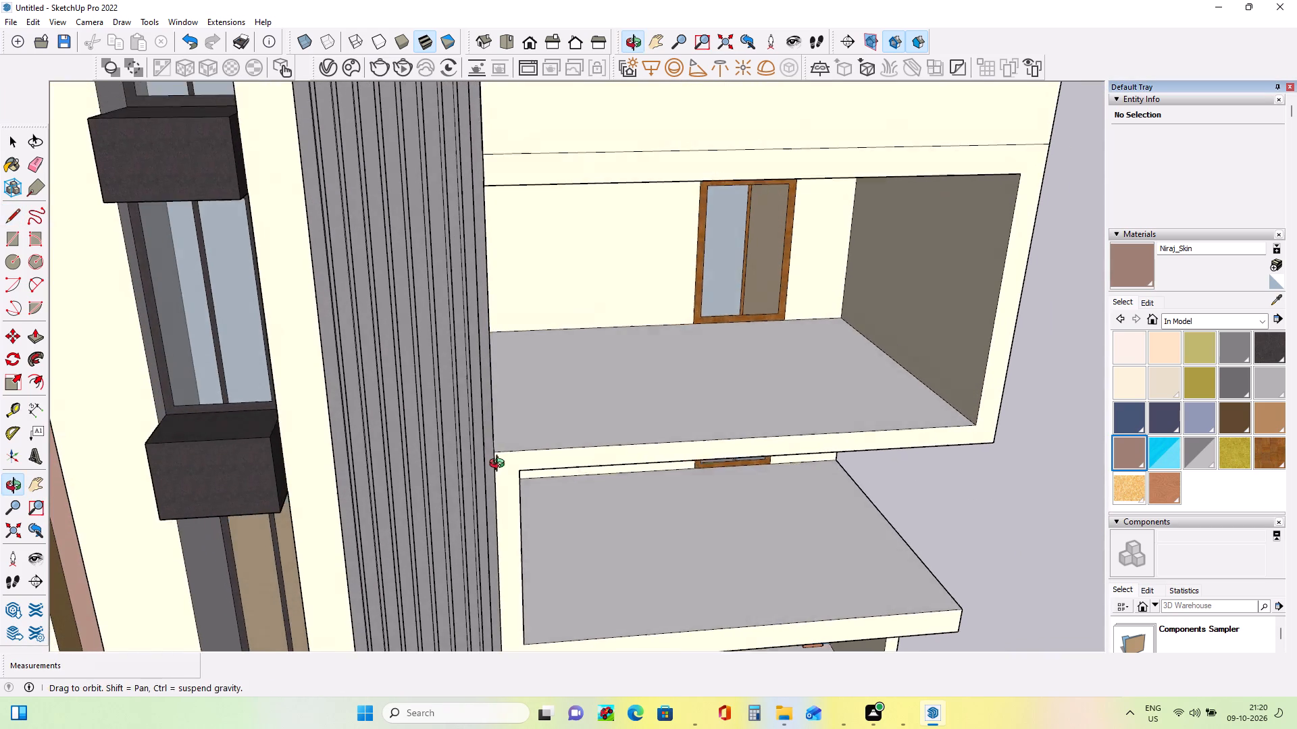
Draw a short edge about 3" long on the middle balcony floor, inward from its front corner beside the slatted panel.
{"action": "middle_click_drag", "start_coordinate": [500, 465], "coordinate": [501, 474]}
{"action": "left_click", "coordinate": [497, 472]}
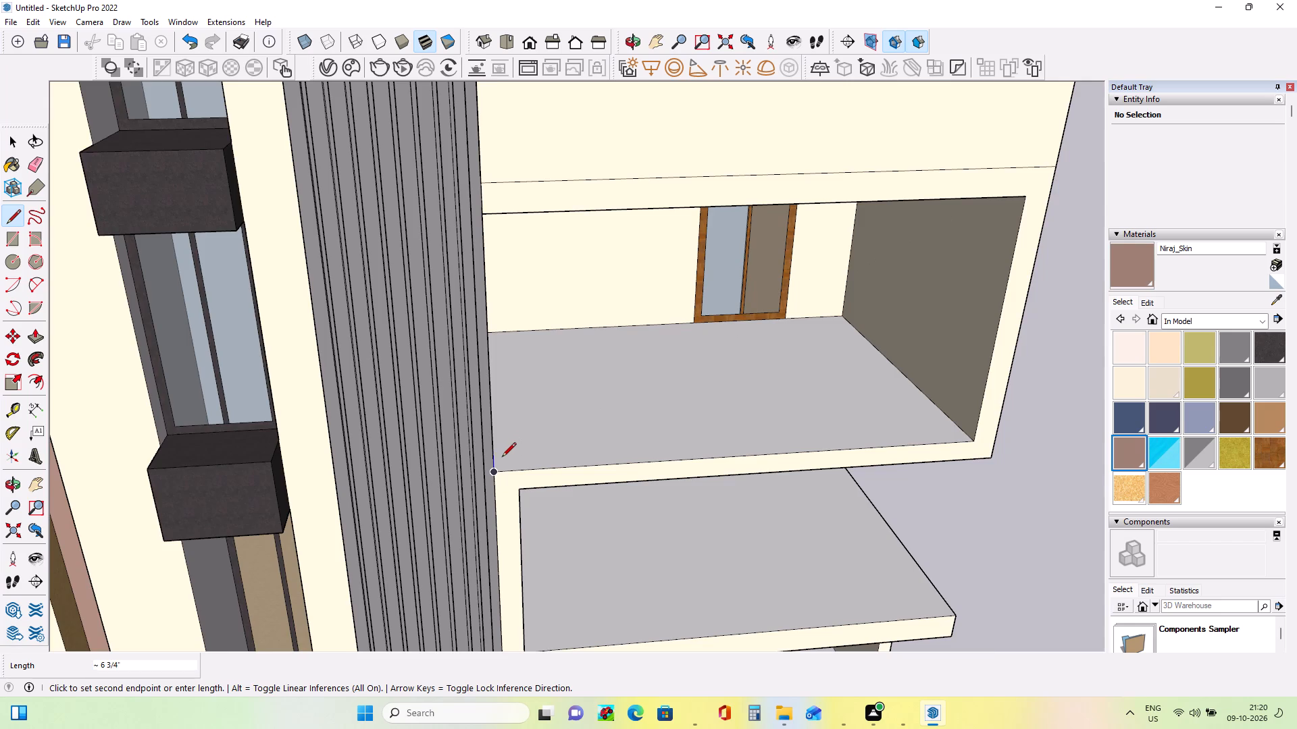
{"action": "scroll", "coordinate": [502, 458], "scroll_direction": "up", "scroll_amount": 9}
{"action": "middle_click_drag", "start_coordinate": [503, 464], "coordinate": [463, 489]}
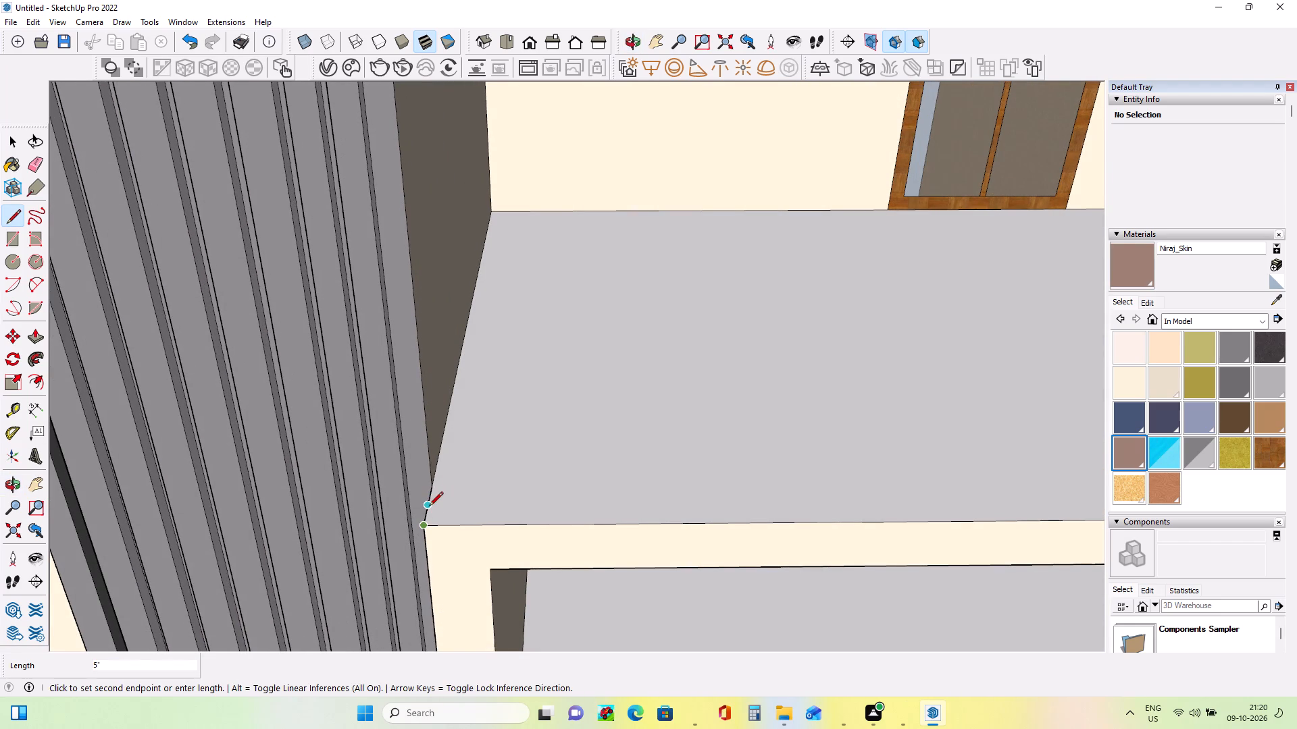
{"action": "scroll", "coordinate": [425, 514], "scroll_direction": "up", "scroll_amount": 6}
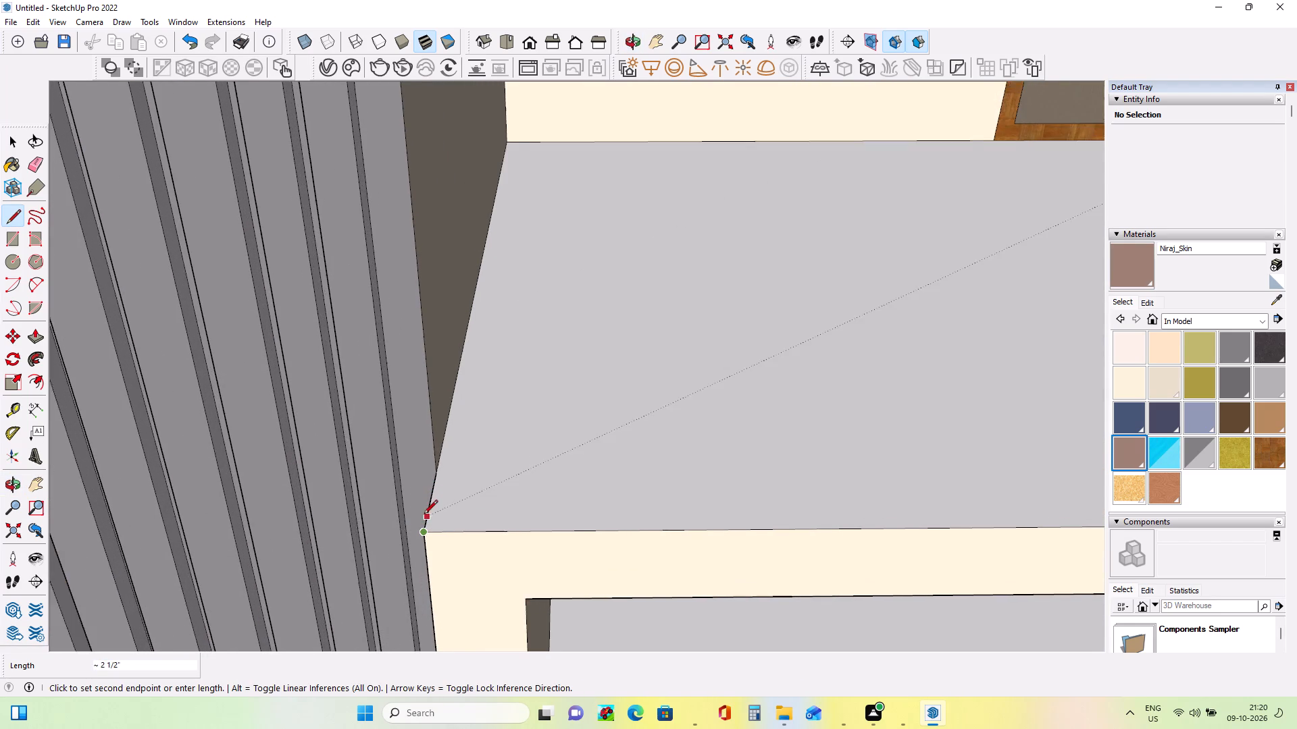
{"action": "scroll", "coordinate": [424, 515], "scroll_direction": "up", "scroll_amount": 3}
{"action": "left_click", "coordinate": [424, 530]}
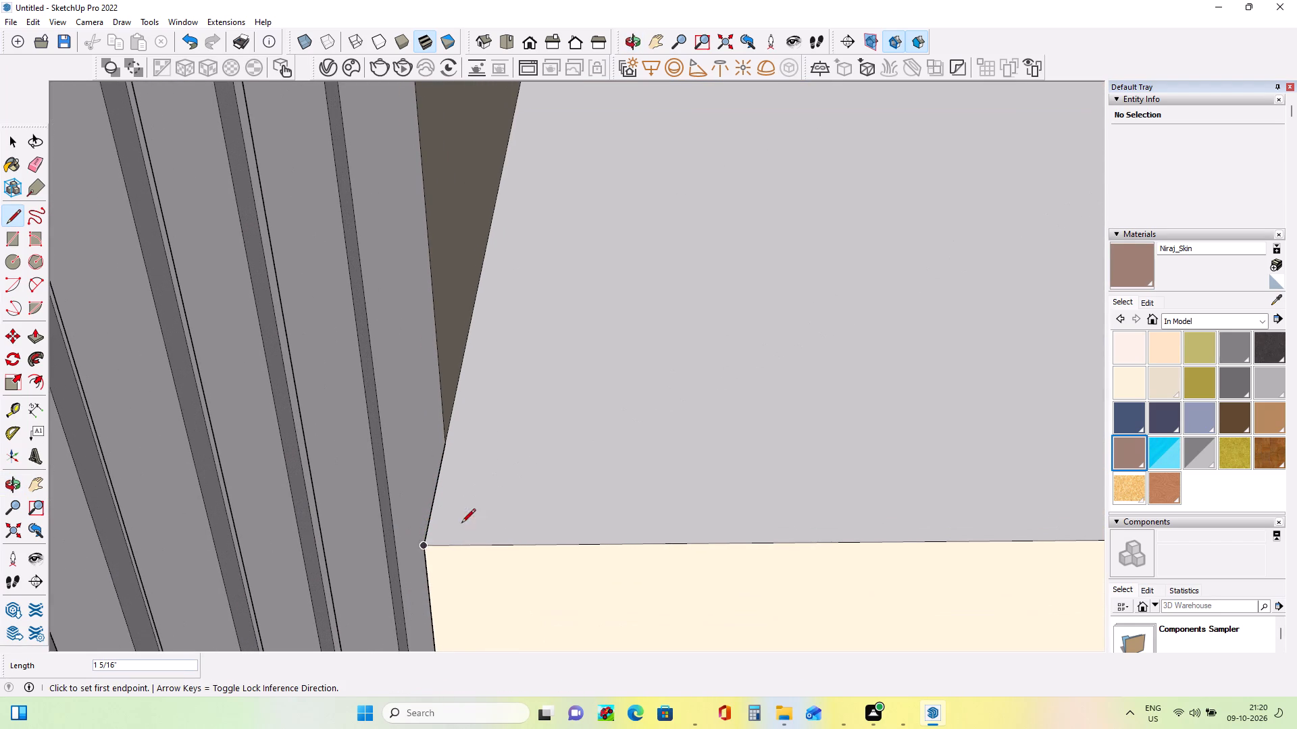
{"action": "left_click", "coordinate": [424, 548]}
{"action": "left_click", "coordinate": [428, 535]}
{"action": "scroll", "coordinate": [483, 537], "scroll_direction": "down", "scroll_amount": 5}
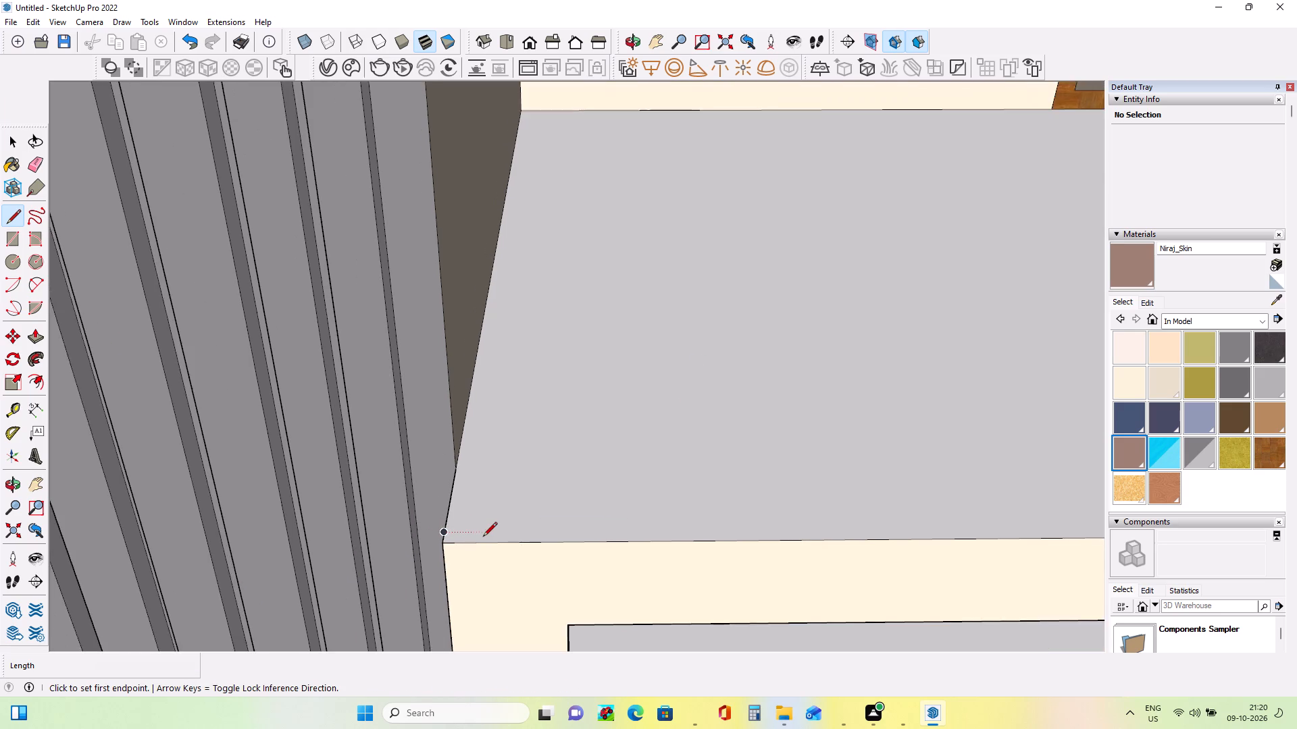
{"action": "scroll", "coordinate": [483, 537], "scroll_direction": "down", "scroll_amount": 15}
{"action": "scroll", "coordinate": [483, 537], "scroll_direction": "up", "scroll_amount": 1}
{"action": "scroll", "coordinate": [483, 537], "scroll_direction": "down", "scroll_amount": 5}
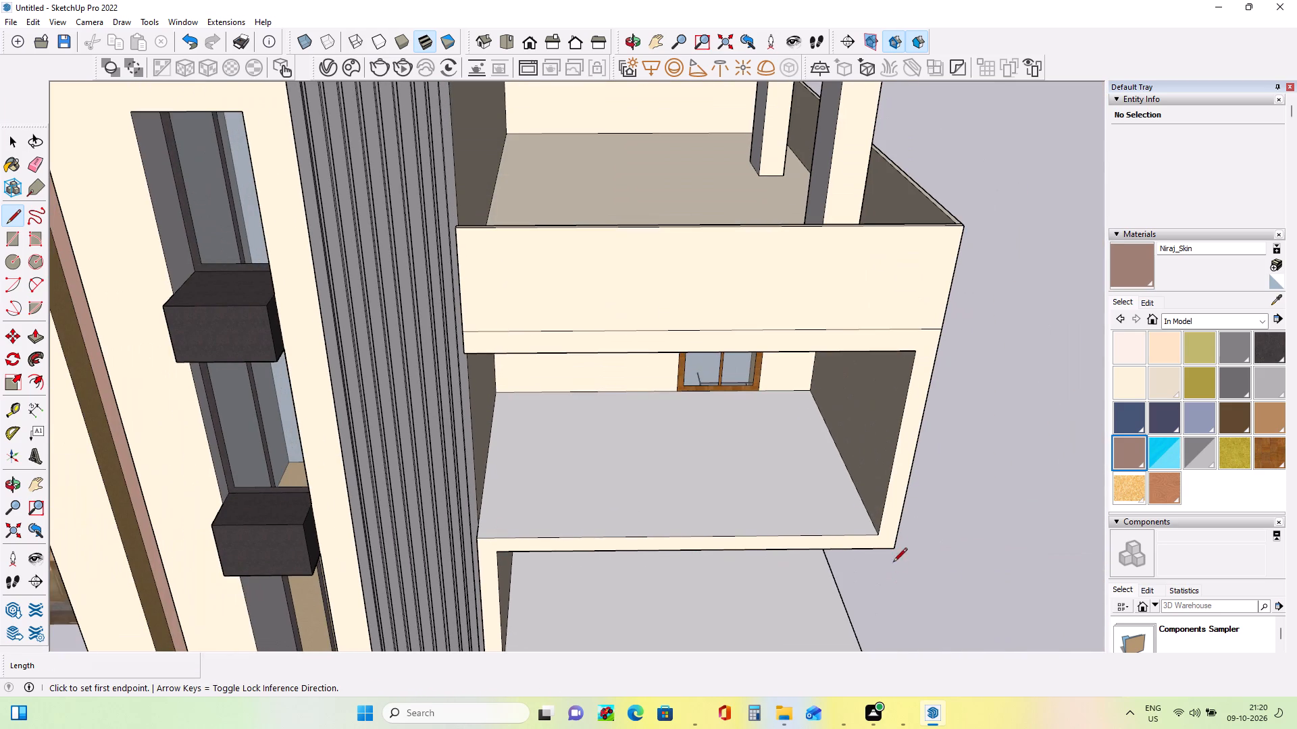
Draw a matching short edge inward along the middle balcony's outer side wall from the floor's front corner.
{"action": "scroll", "coordinate": [875, 522], "scroll_direction": "up", "scroll_amount": 13}
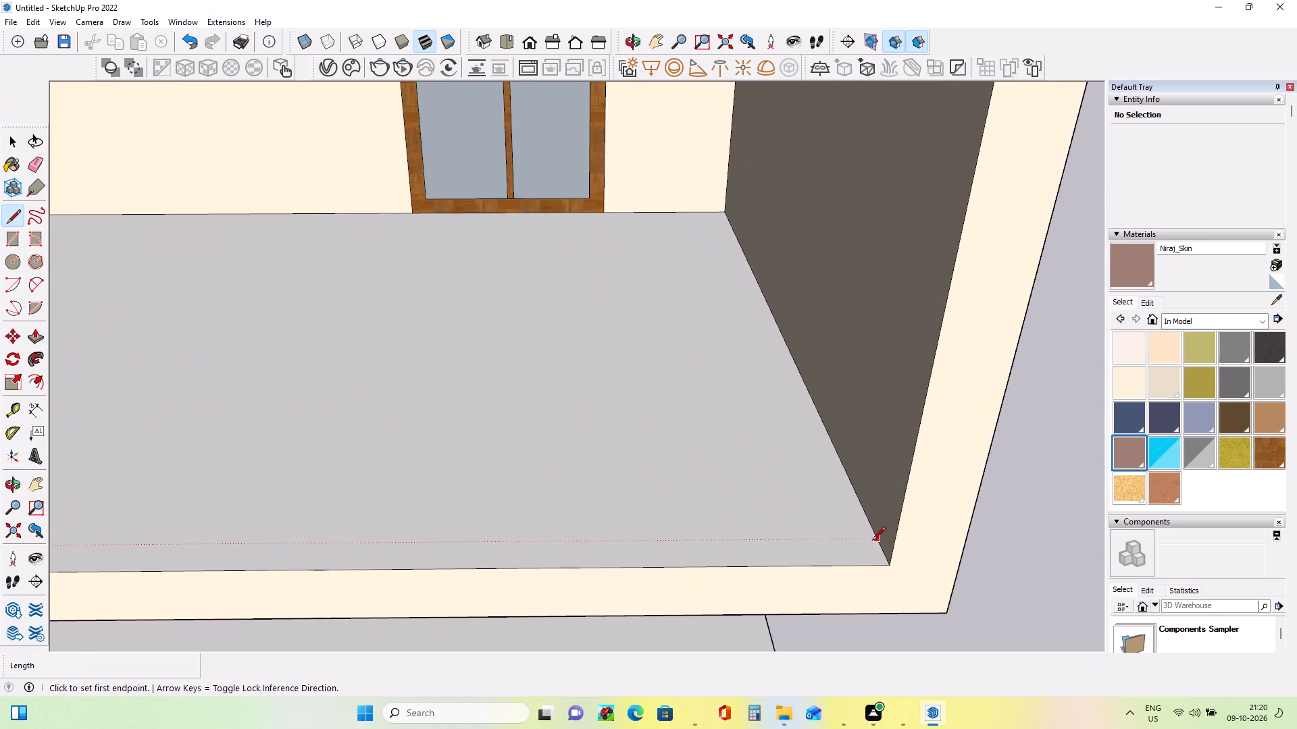
{"action": "scroll", "coordinate": [872, 541], "scroll_direction": "up", "scroll_amount": 3}
{"action": "left_click", "coordinate": [888, 558]}
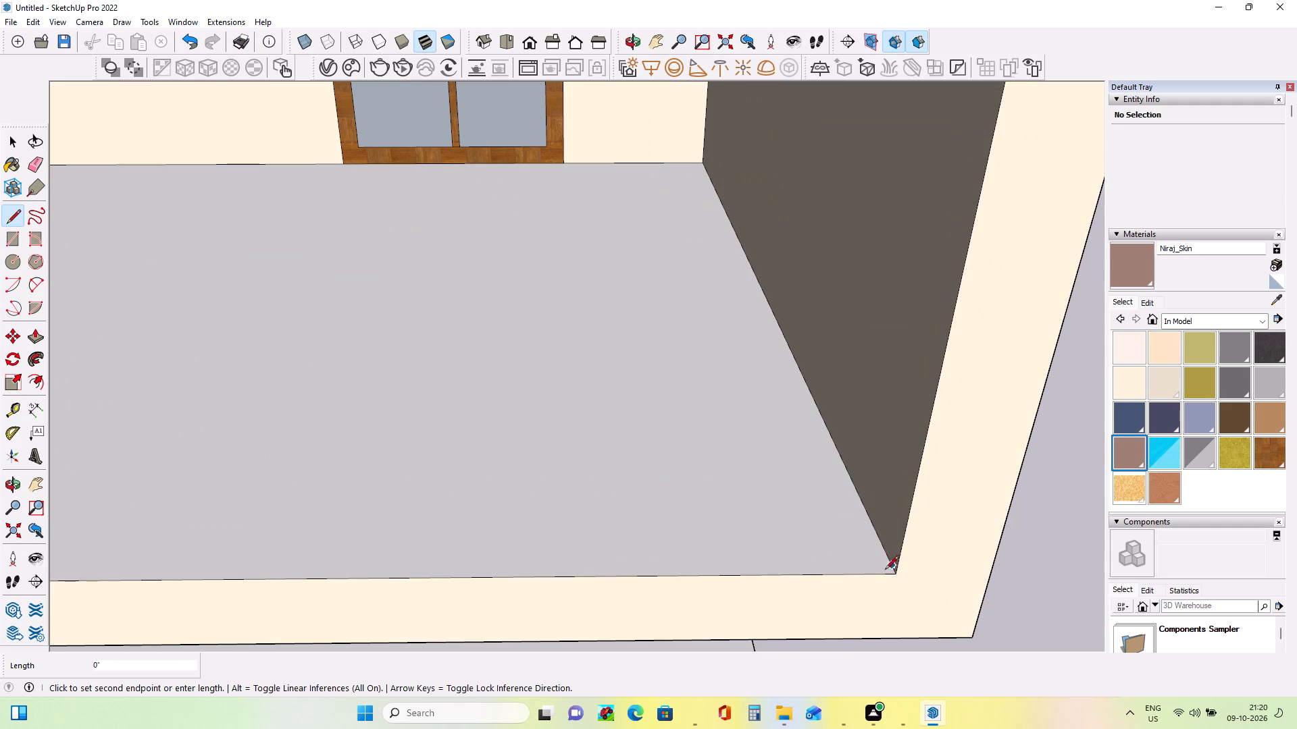
{"action": "left_click", "coordinate": [895, 578]}
{"action": "scroll", "coordinate": [654, 561], "scroll_direction": "down", "scroll_amount": 3}
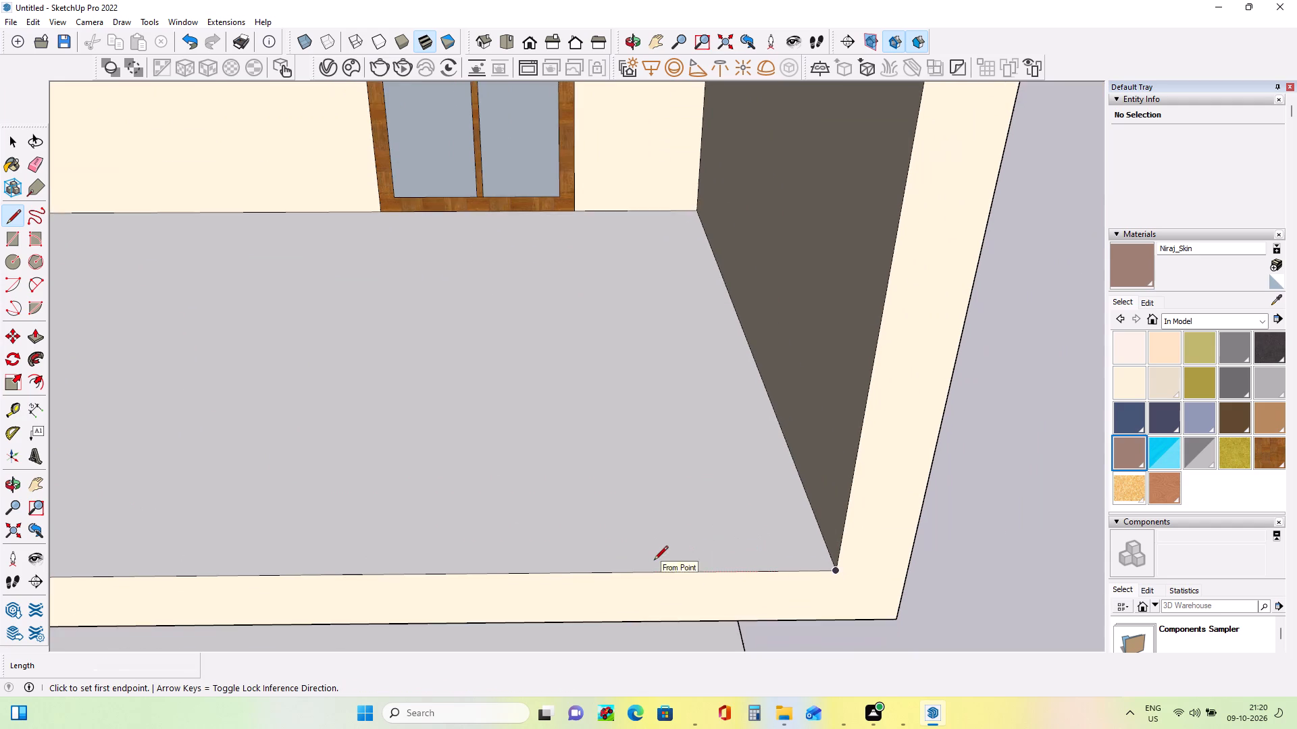
{"action": "scroll", "coordinate": [656, 561], "scroll_direction": "down", "scroll_amount": 3}
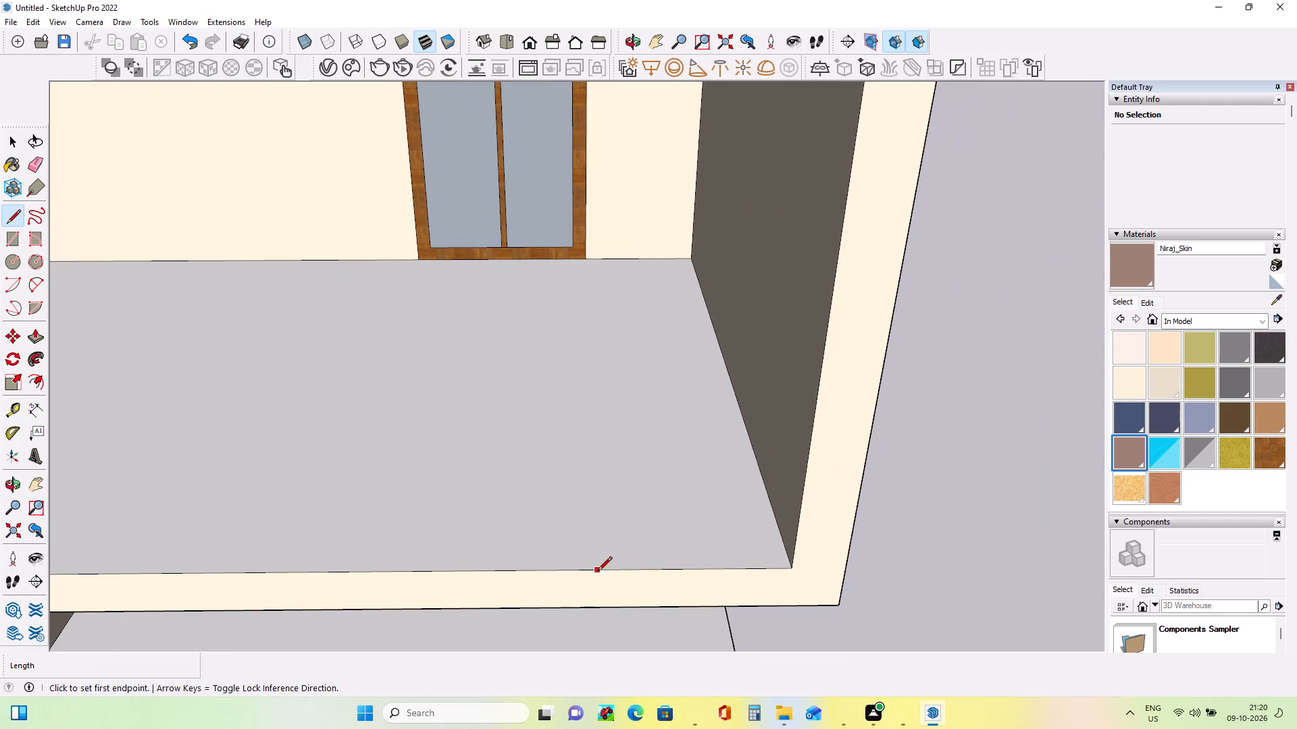
{"action": "scroll", "coordinate": [598, 571], "scroll_direction": "down", "scroll_amount": 11}
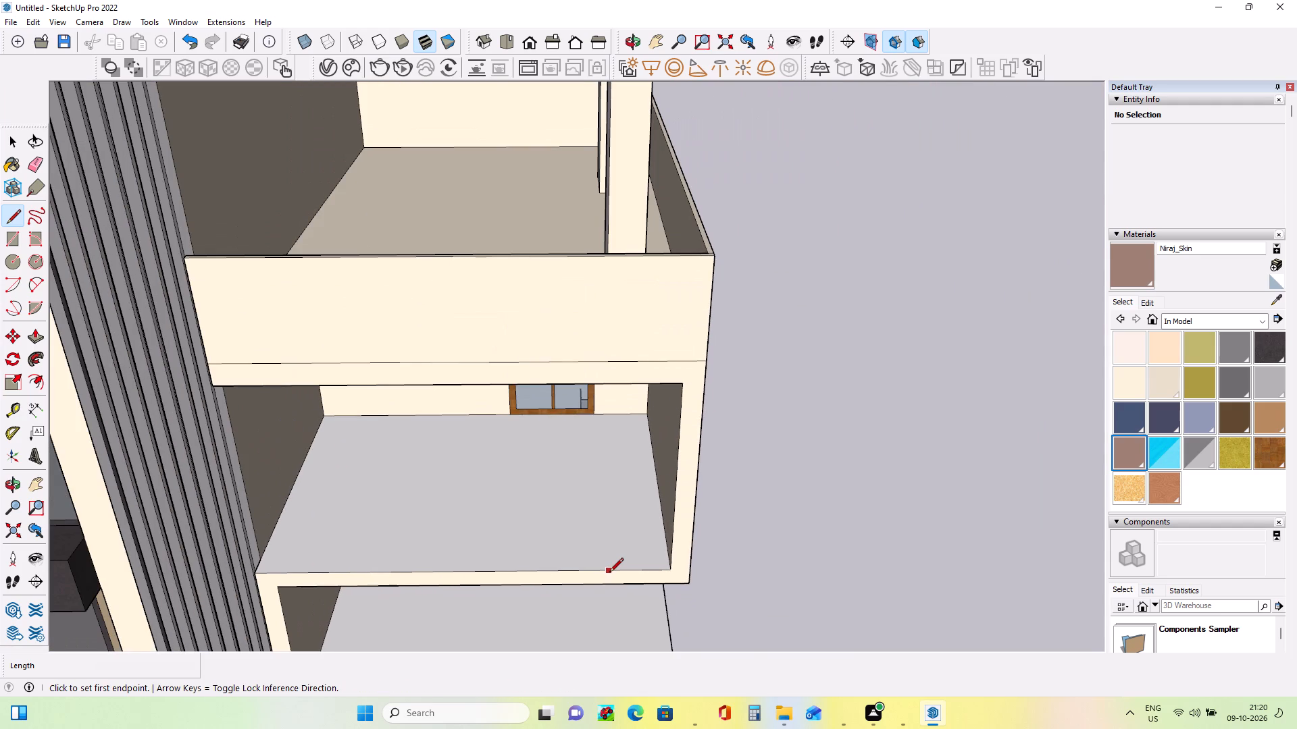
{"action": "key", "text": "Escape"}
Draw a line about 17' 5/8" long across the middle balcony floor, parallel to its front edge, to form a thin strip about 3" deep.
{"action": "left_click", "coordinate": [17, 222]}
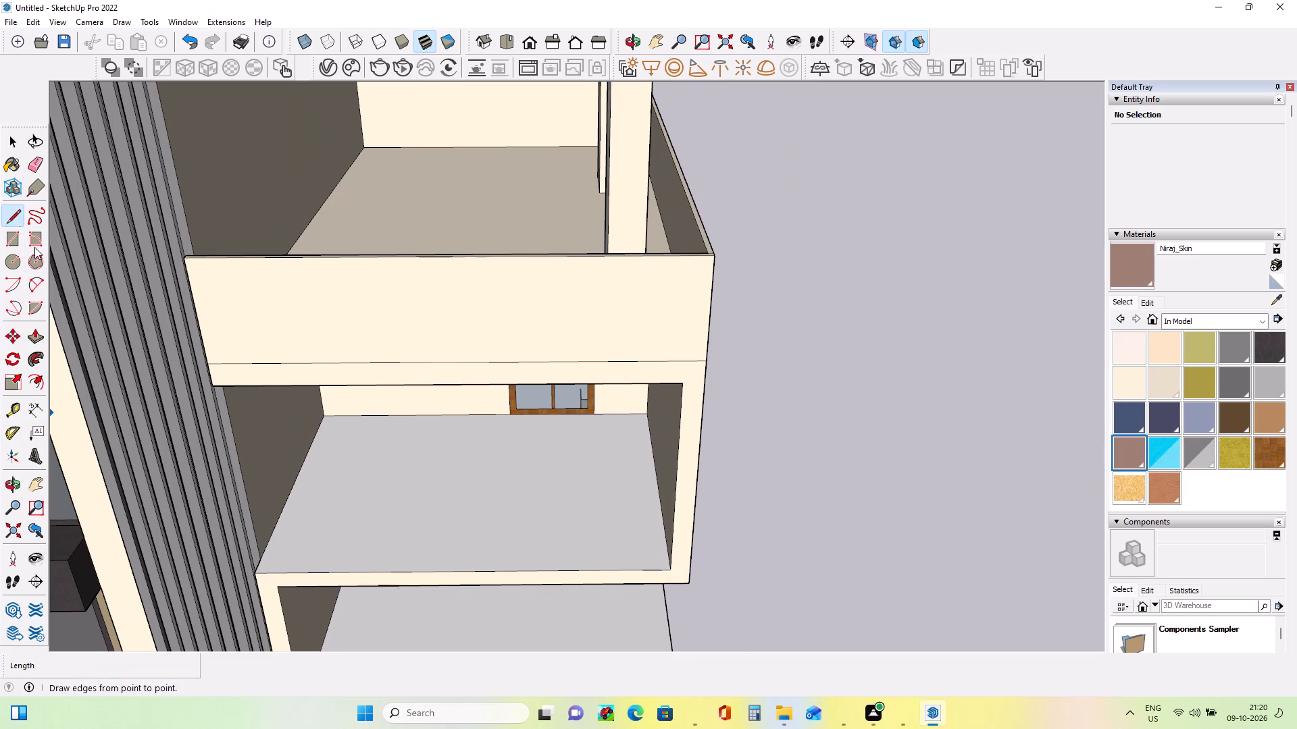
{"action": "scroll", "coordinate": [320, 596], "scroll_direction": "up", "scroll_amount": 11}
{"action": "scroll", "coordinate": [190, 492], "scroll_direction": "down", "scroll_amount": 3}
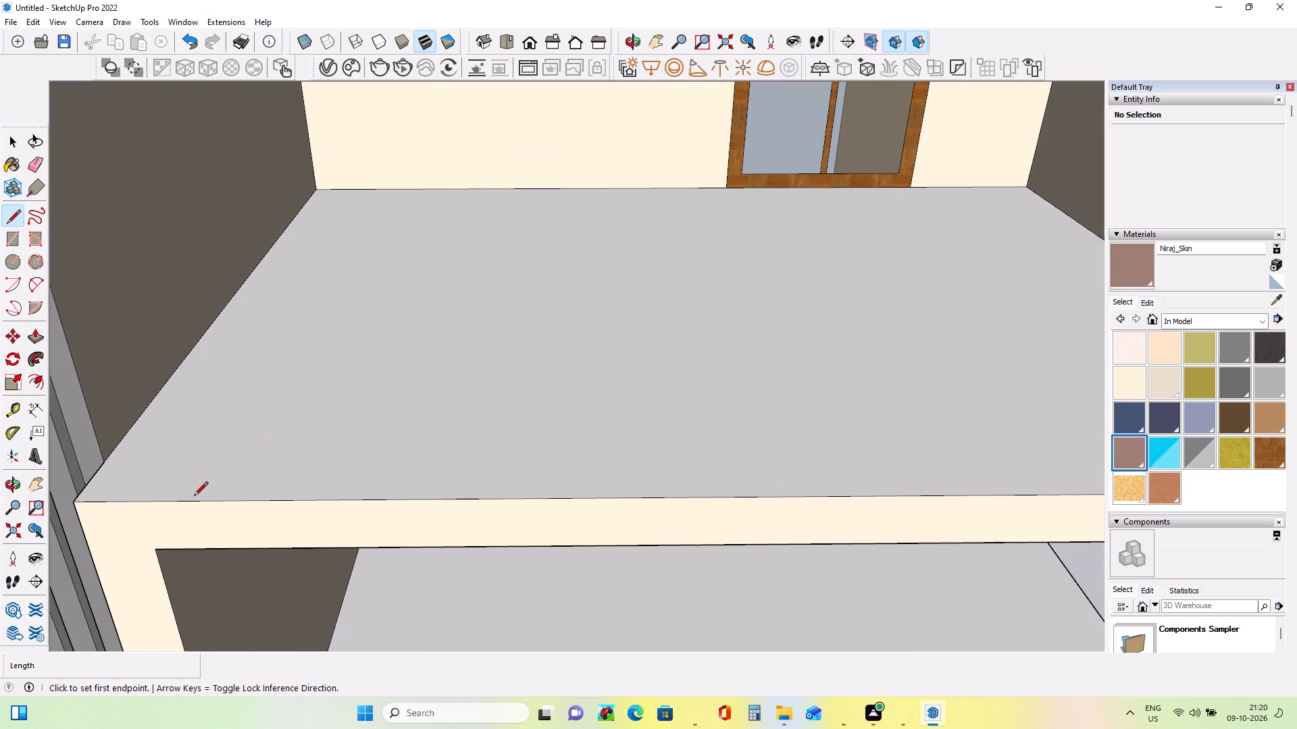
{"action": "left_click", "coordinate": [87, 492]}
{"action": "scroll", "coordinate": [354, 542], "scroll_direction": "down", "scroll_amount": 2}
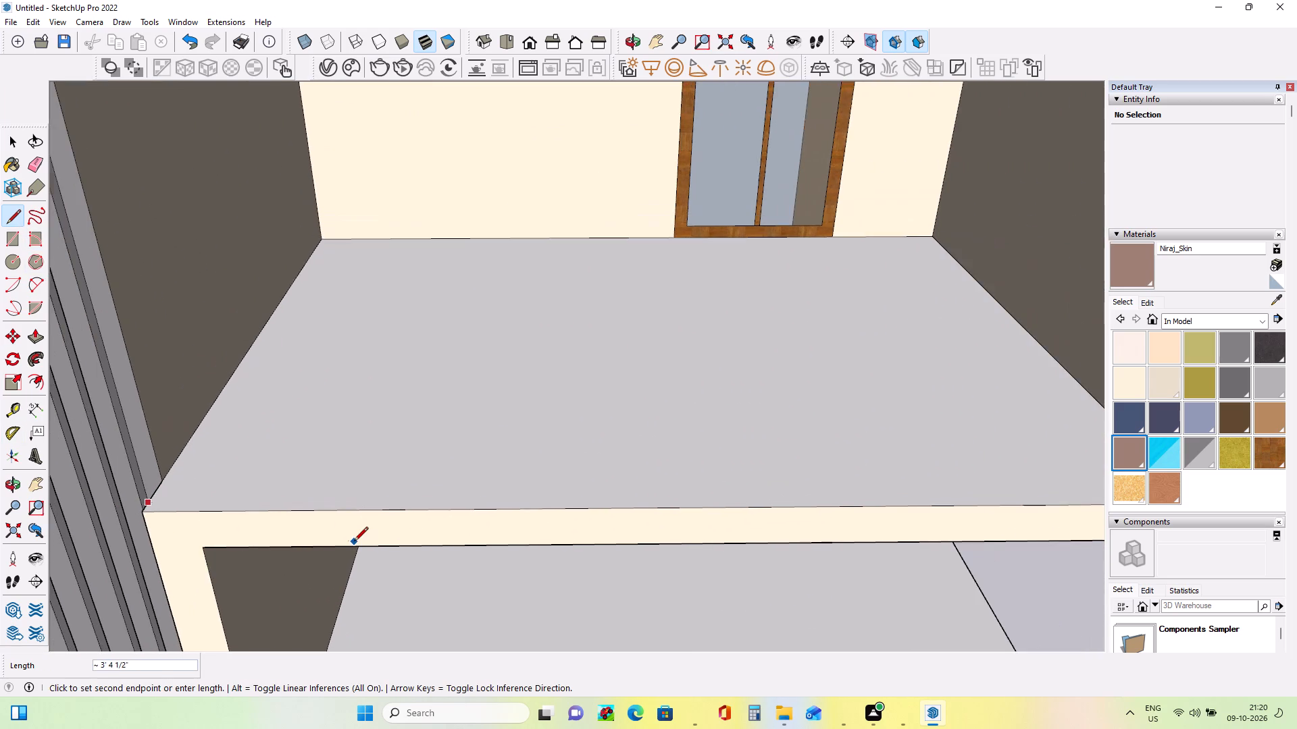
{"action": "scroll", "coordinate": [354, 542], "scroll_direction": "down", "scroll_amount": 9}
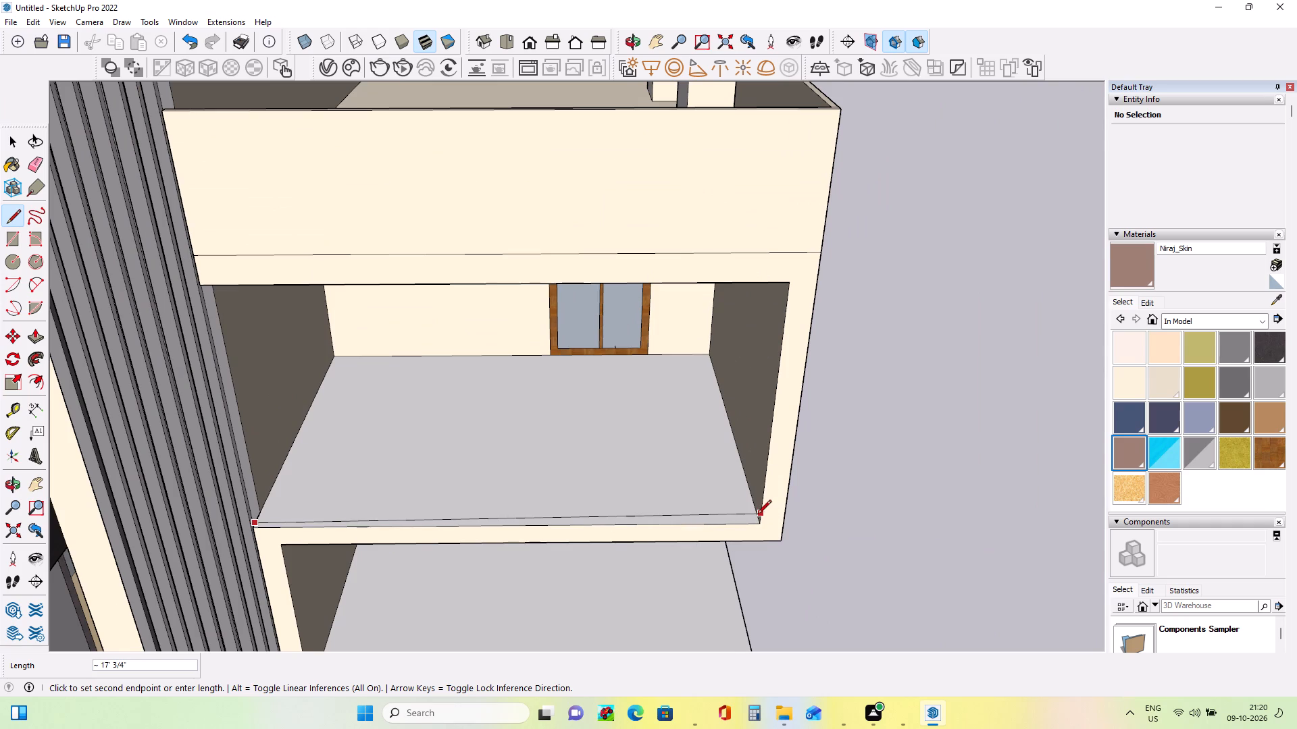
{"action": "scroll", "coordinate": [757, 516], "scroll_direction": "up", "scroll_amount": 7}
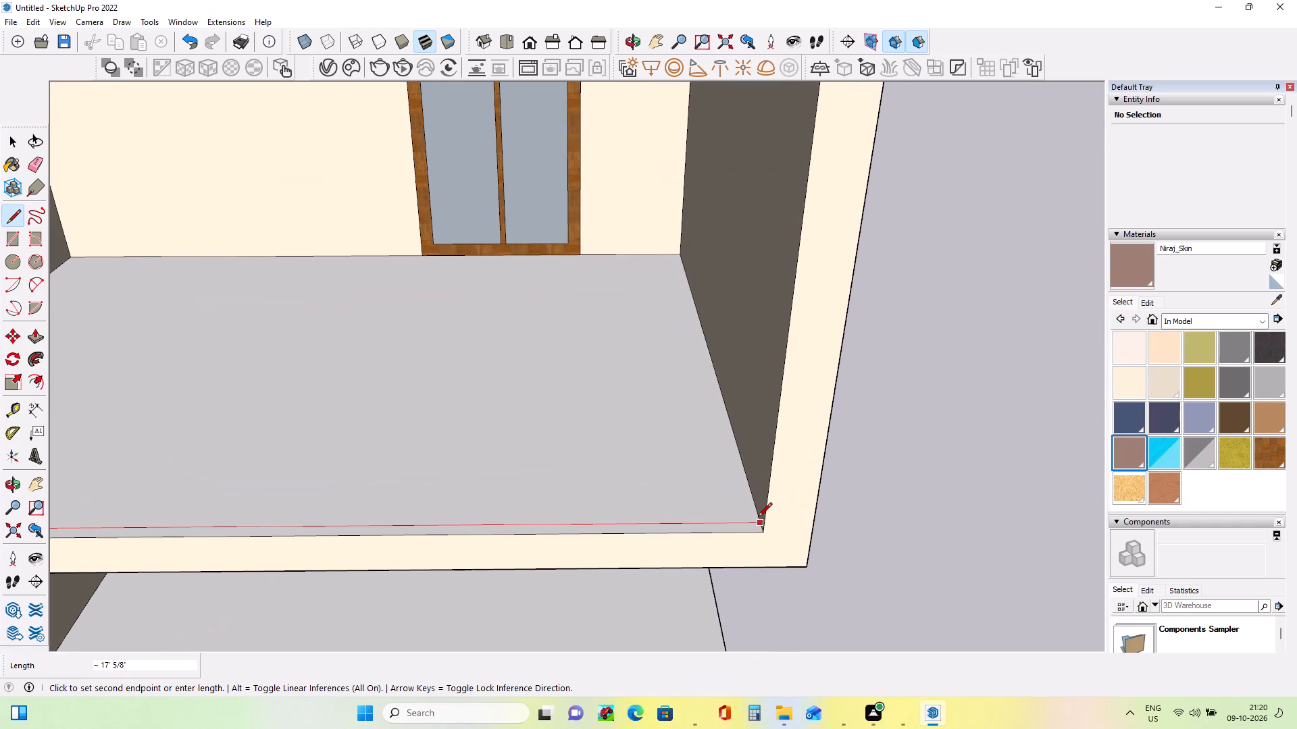
{"action": "left_click", "coordinate": [758, 518]}
{"action": "scroll", "coordinate": [825, 547], "scroll_direction": "down", "scroll_amount": 7}
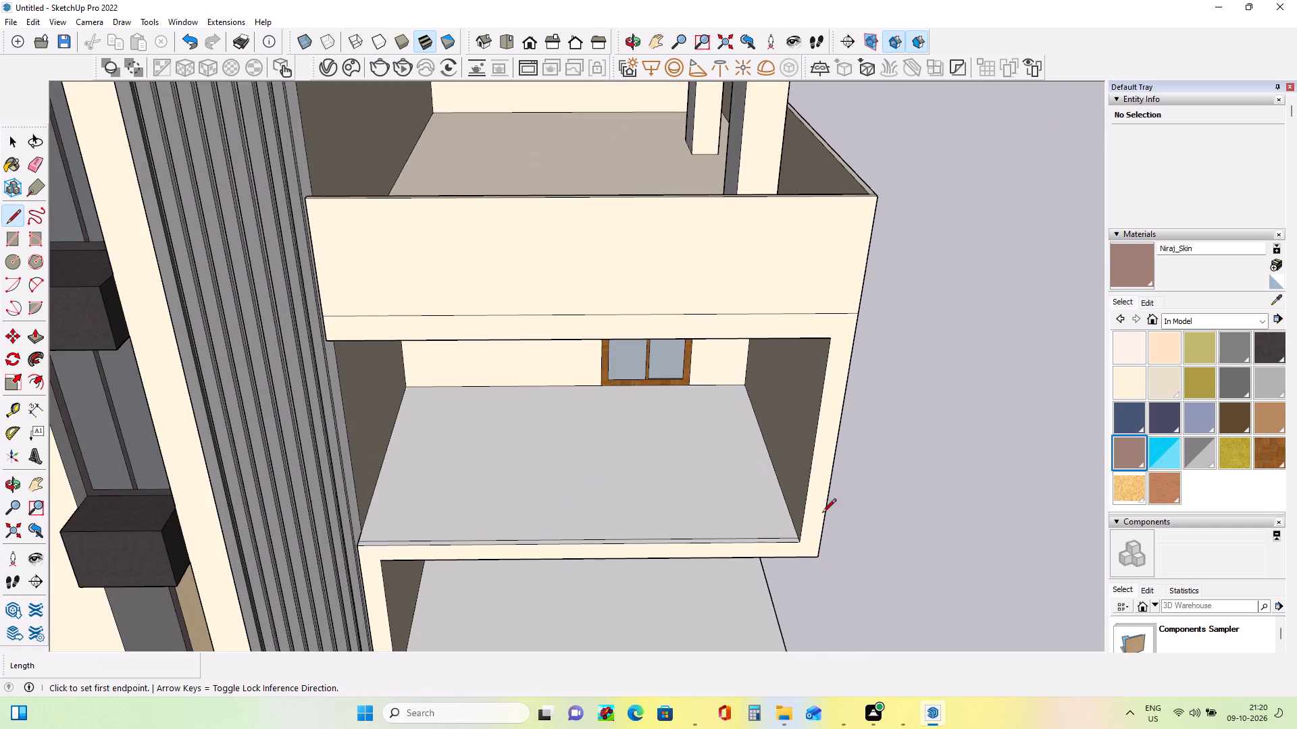
{"action": "scroll", "coordinate": [618, 497], "scroll_direction": "down", "scroll_amount": 2}
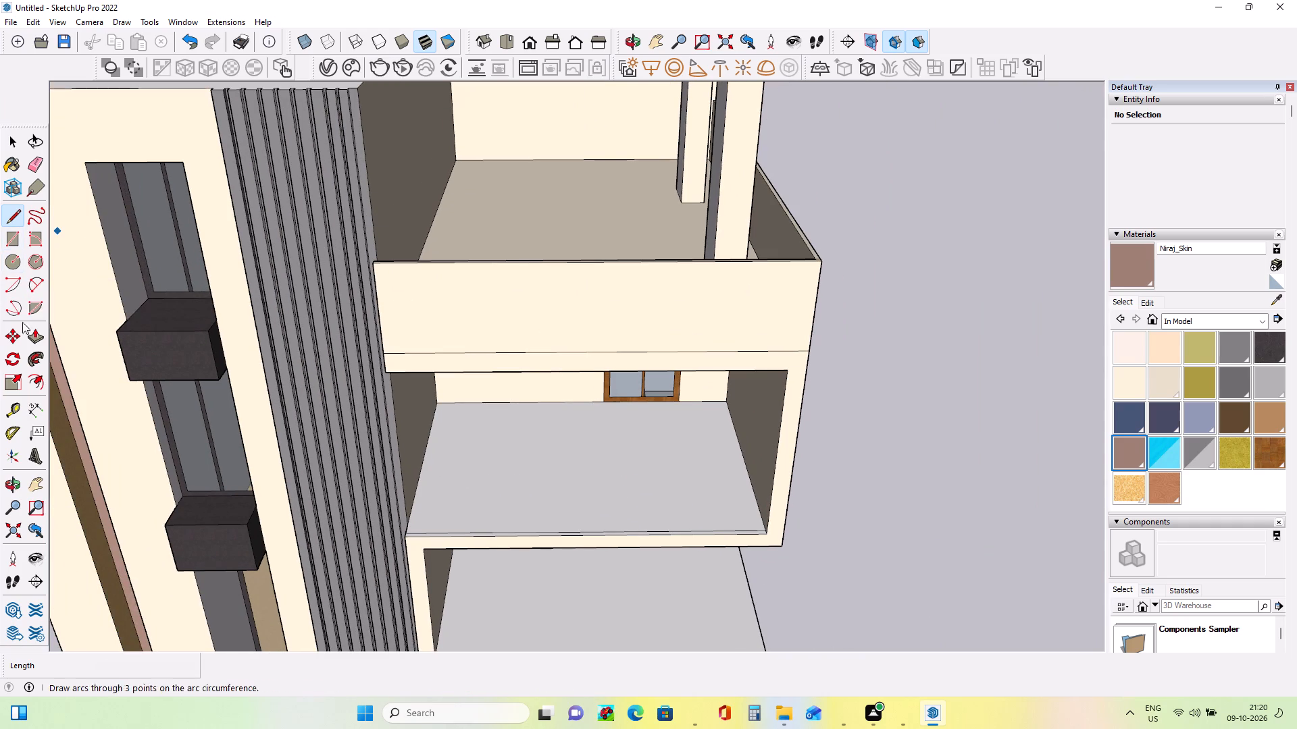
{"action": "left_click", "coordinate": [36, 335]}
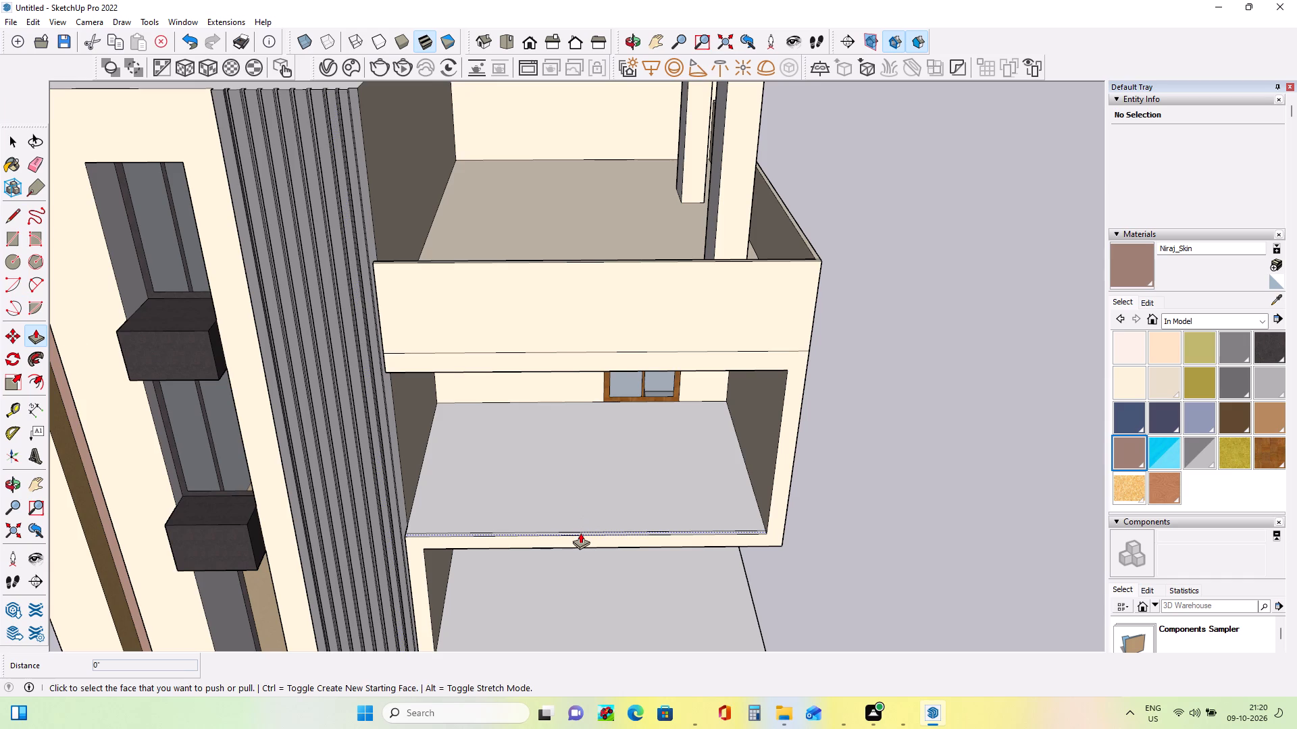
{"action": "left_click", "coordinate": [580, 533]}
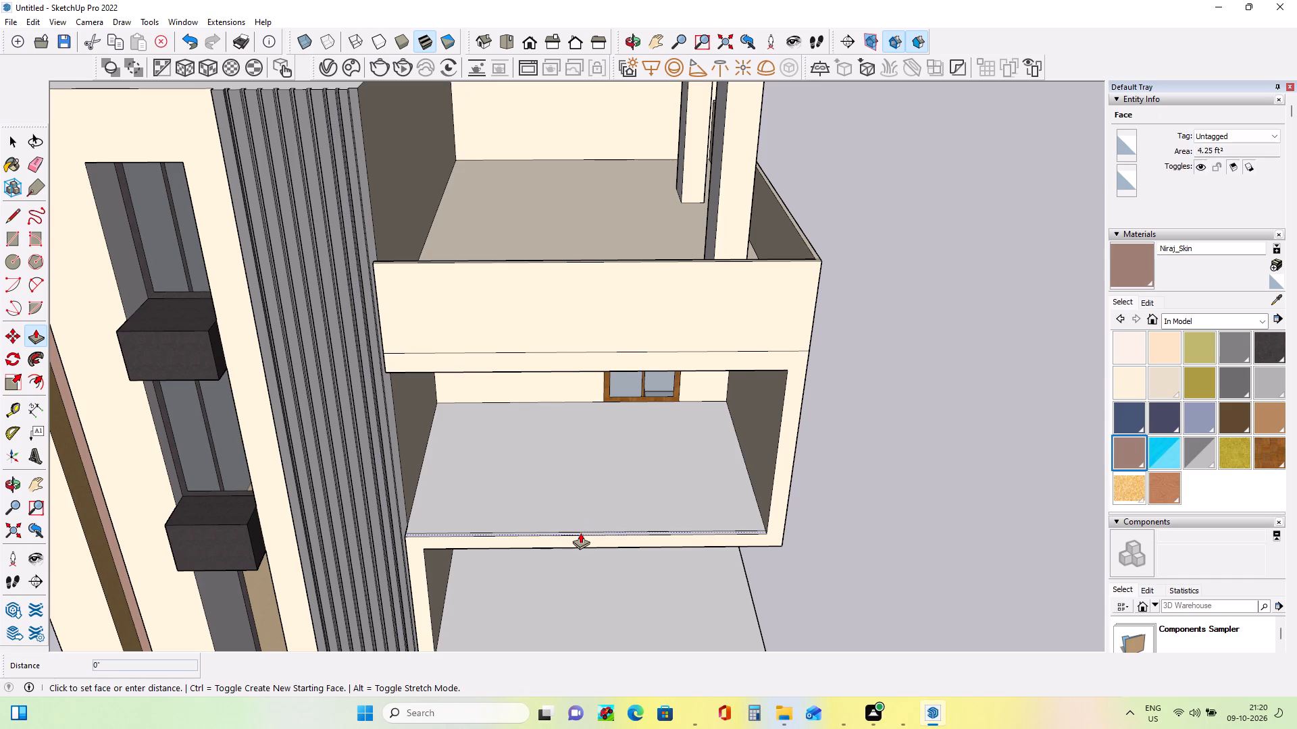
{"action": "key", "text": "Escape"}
Draw a rectangle about 3" by 1 5/16" across the front-edge strip, near its end at the slatted panel.
{"action": "scroll", "coordinate": [400, 546], "scroll_direction": "up", "scroll_amount": 11}
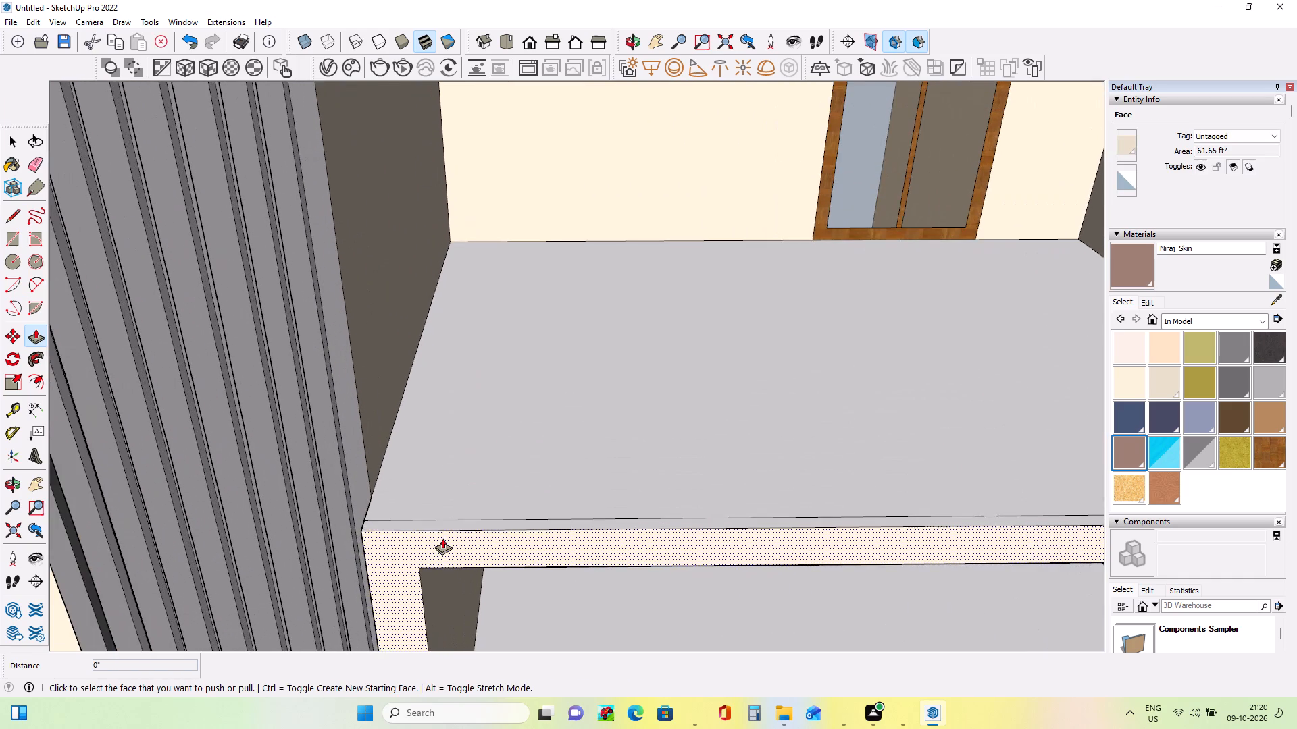
{"action": "middle_click_drag", "start_coordinate": [442, 539], "coordinate": [459, 583]}
{"action": "scroll", "coordinate": [463, 551], "scroll_direction": "down", "scroll_amount": 7}
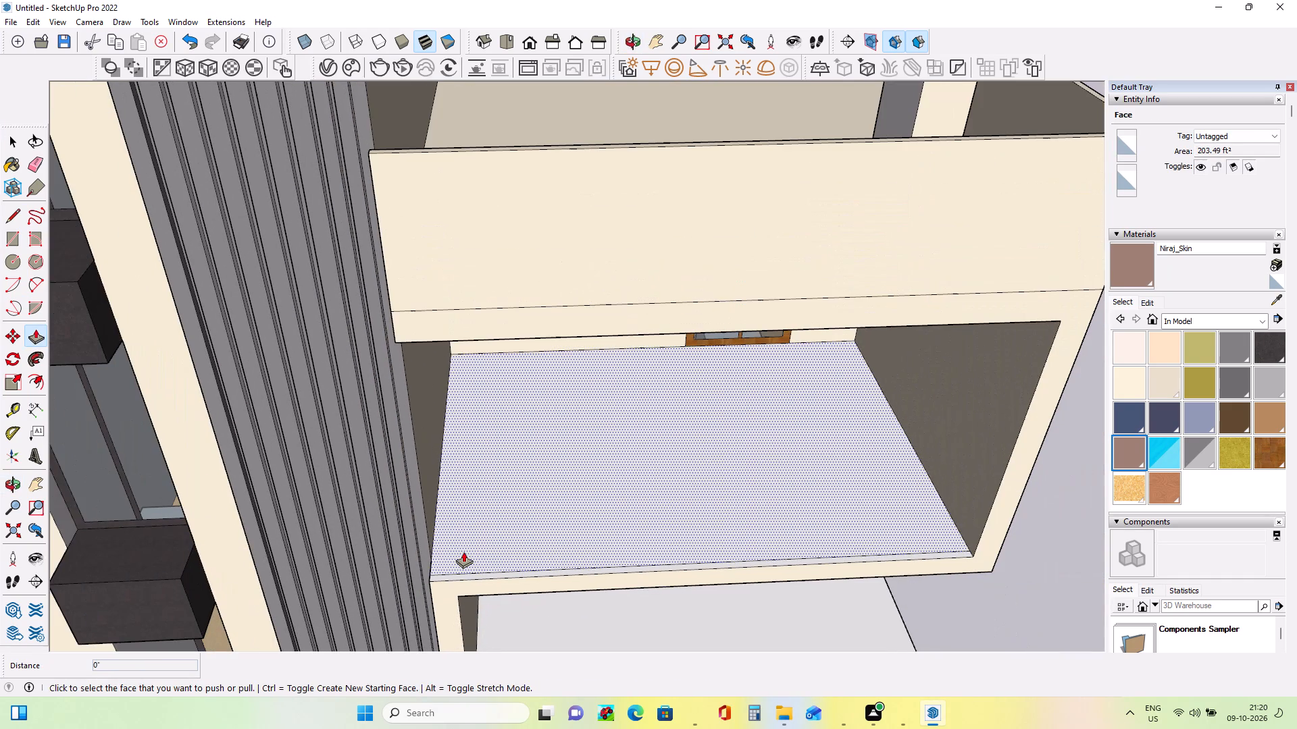
{"action": "middle_click", "coordinate": [462, 590]}
{"action": "scroll", "coordinate": [455, 593], "scroll_direction": "up", "scroll_amount": 3}
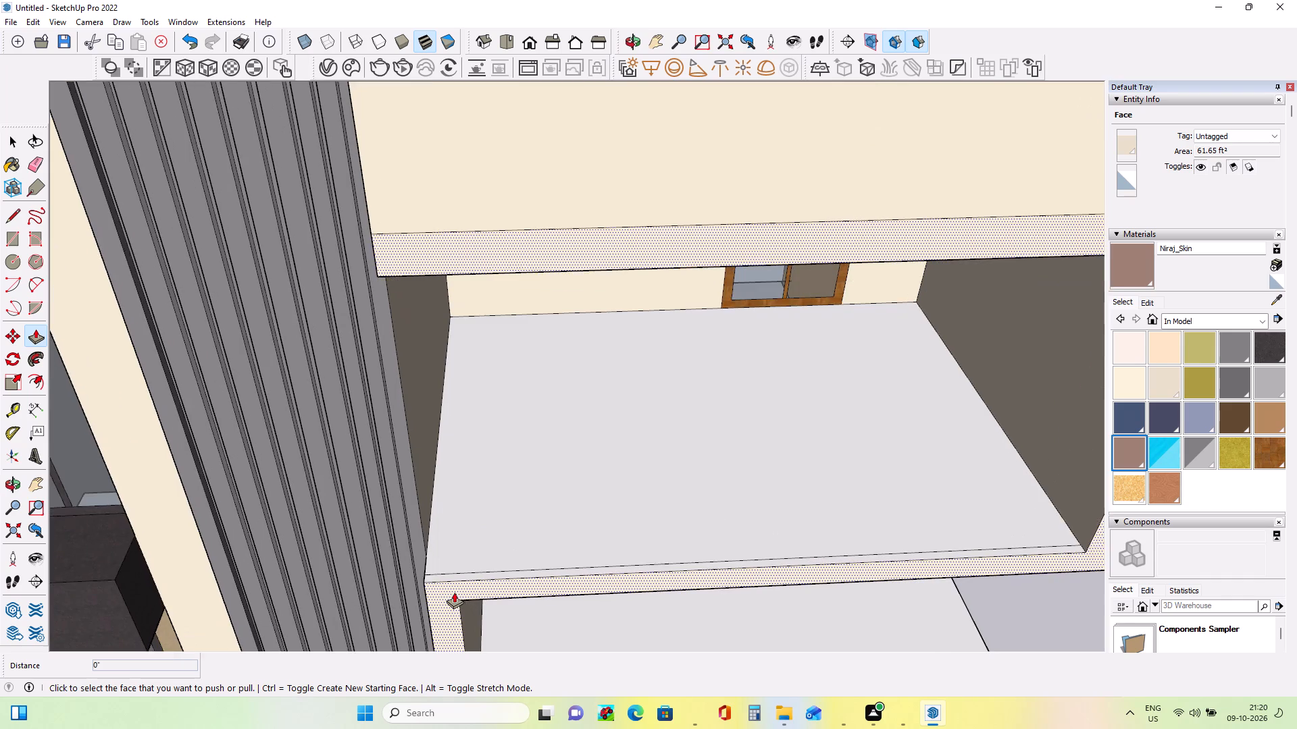
{"action": "scroll", "coordinate": [454, 592], "scroll_direction": "up", "scroll_amount": 4}
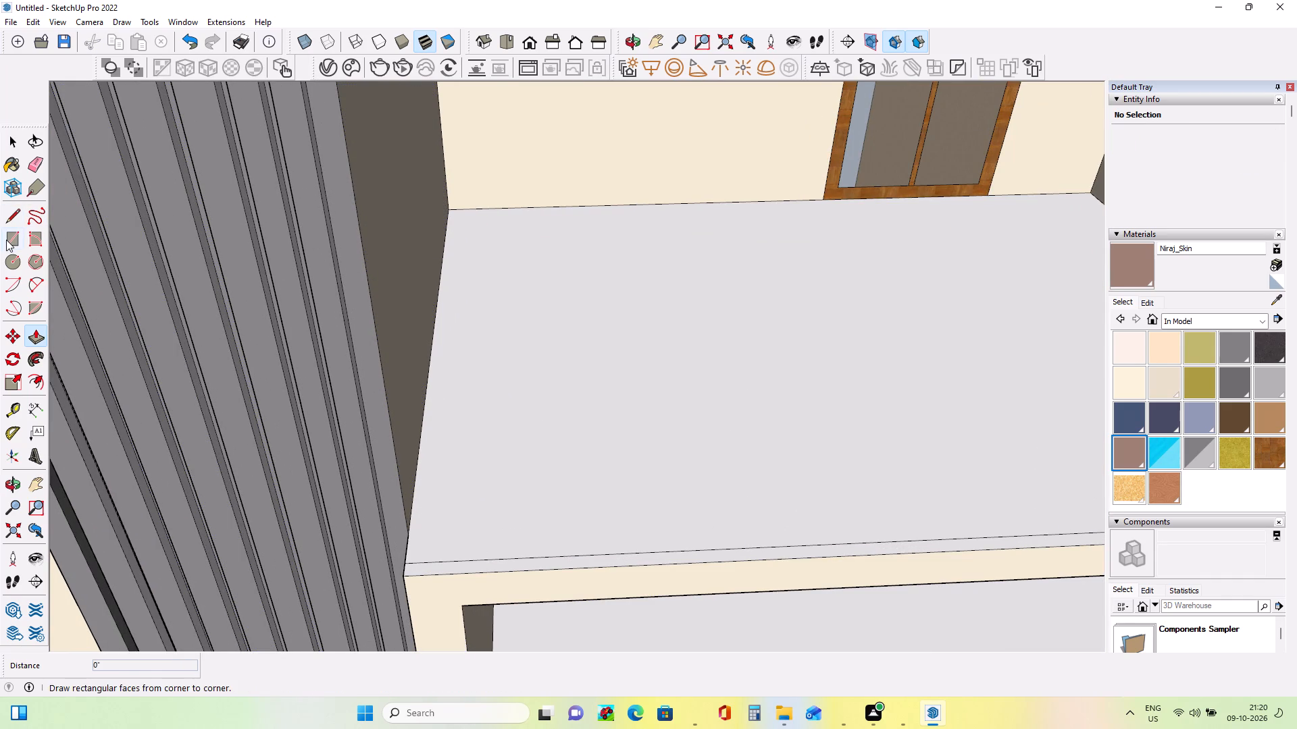
{"action": "left_click", "coordinate": [6, 240]}
{"action": "scroll", "coordinate": [404, 582], "scroll_direction": "up", "scroll_amount": 7}
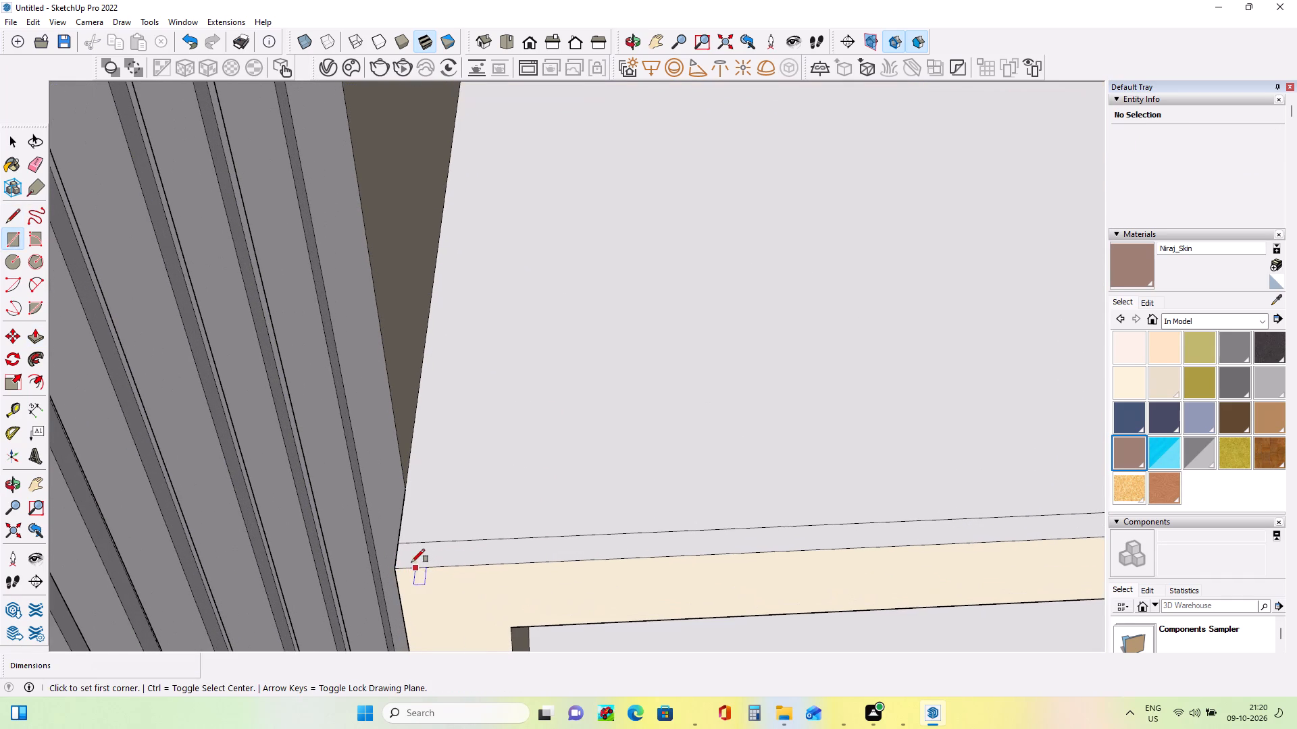
{"action": "left_click", "coordinate": [409, 569]}
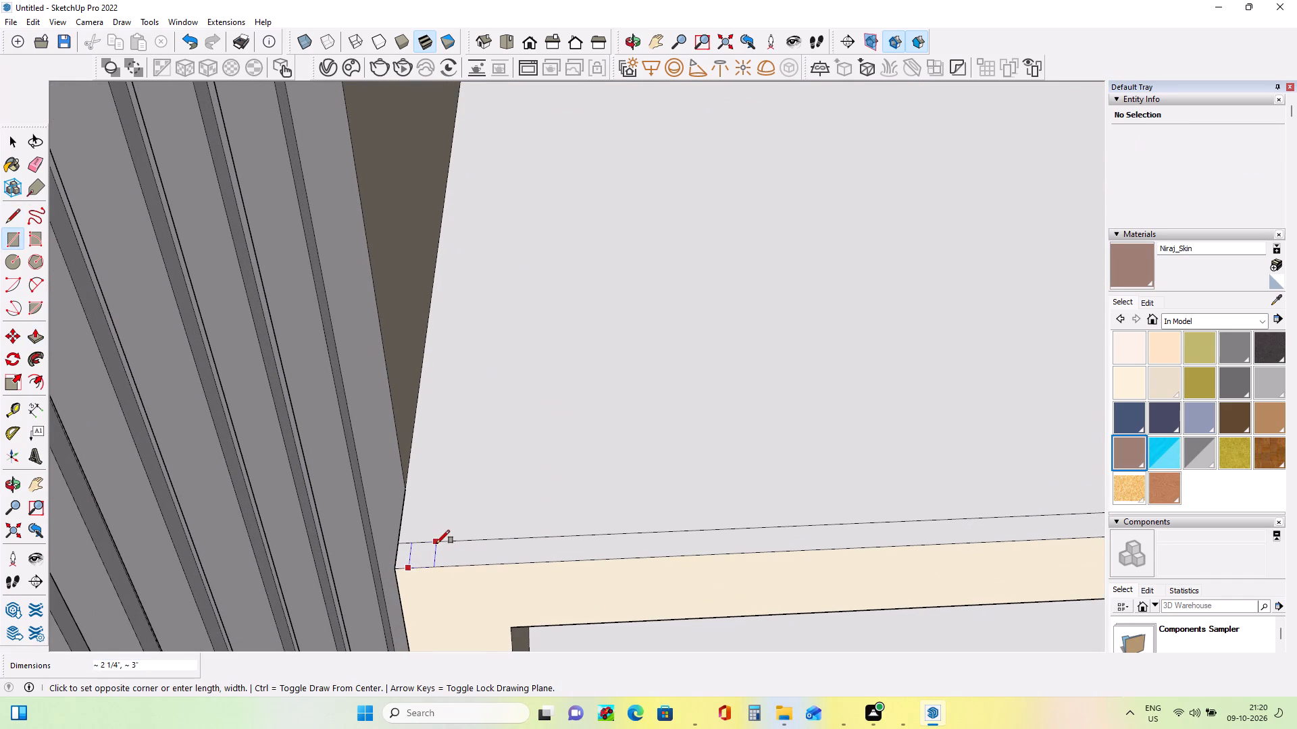
{"action": "left_click", "coordinate": [426, 541]}
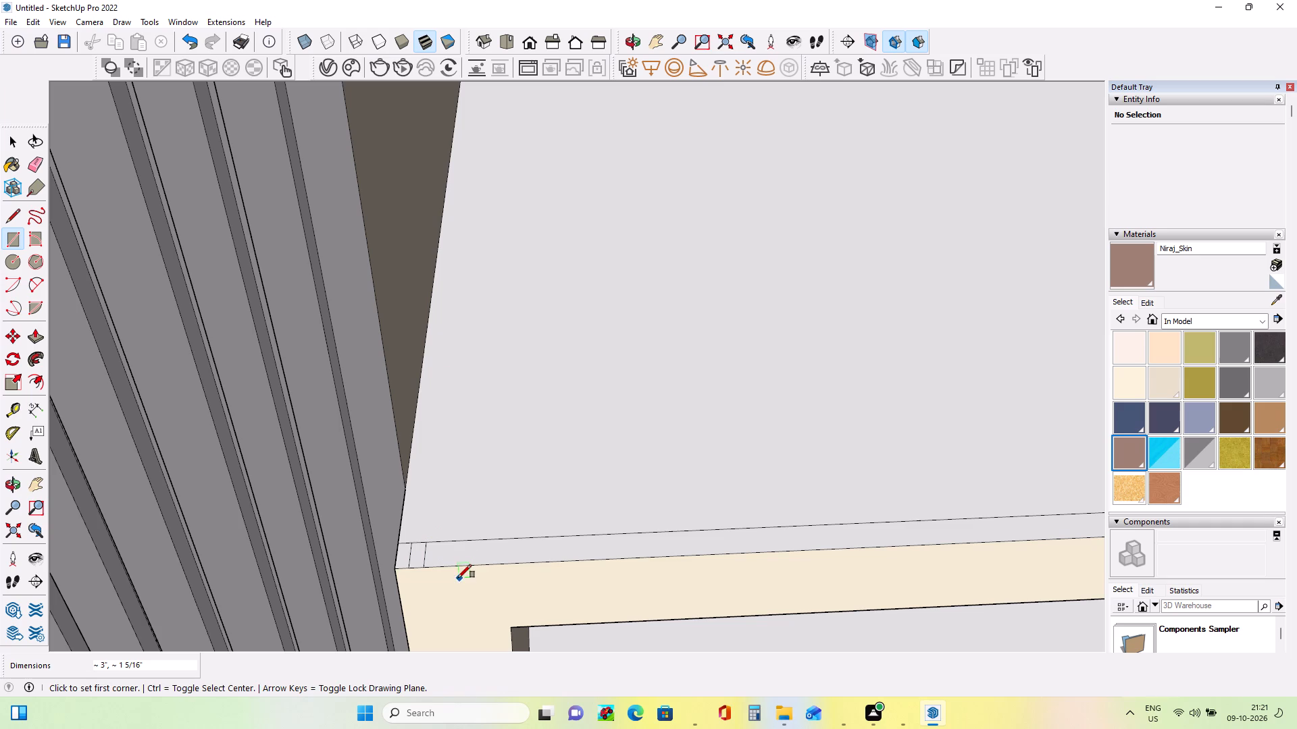
Copy the small rectangle's two crosswise edges 1 3/4" along the front-edge strip and repeat the copy as an array of *8.
{"action": "left_click", "coordinate": [14, 147]}
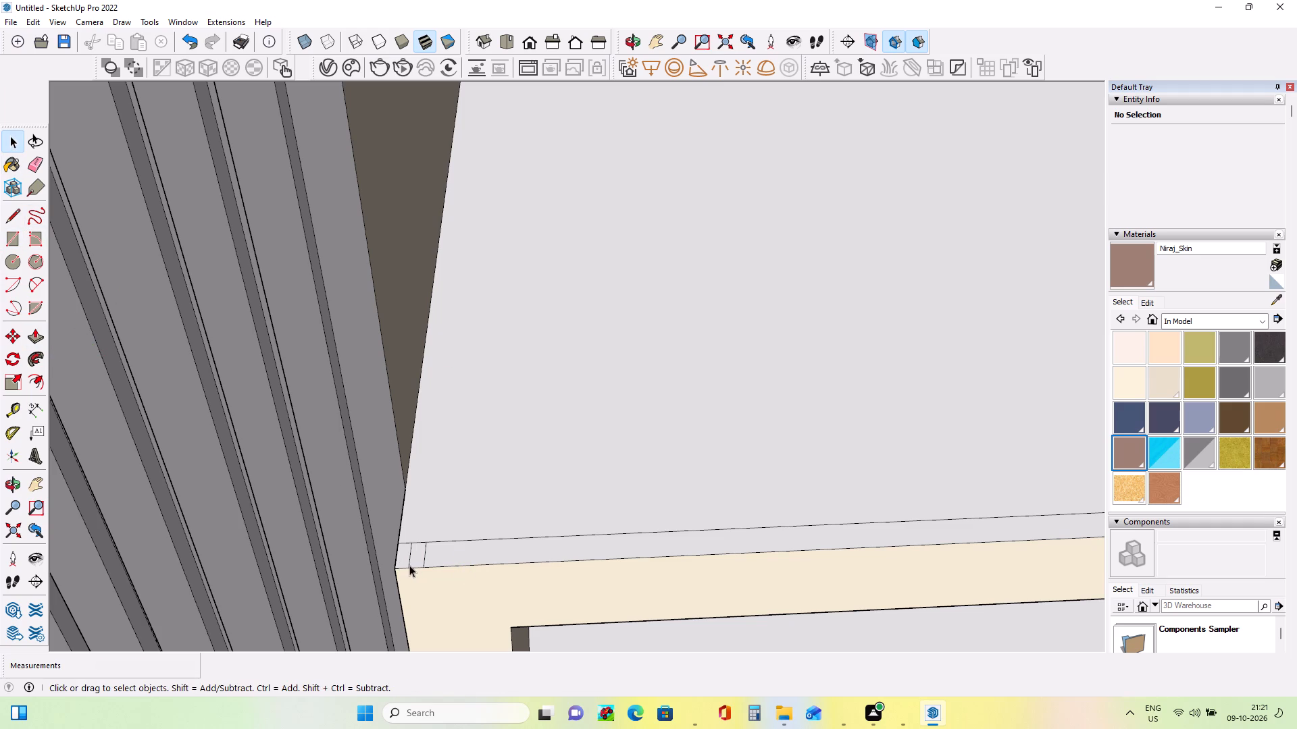
{"action": "left_click", "coordinate": [409, 565]}
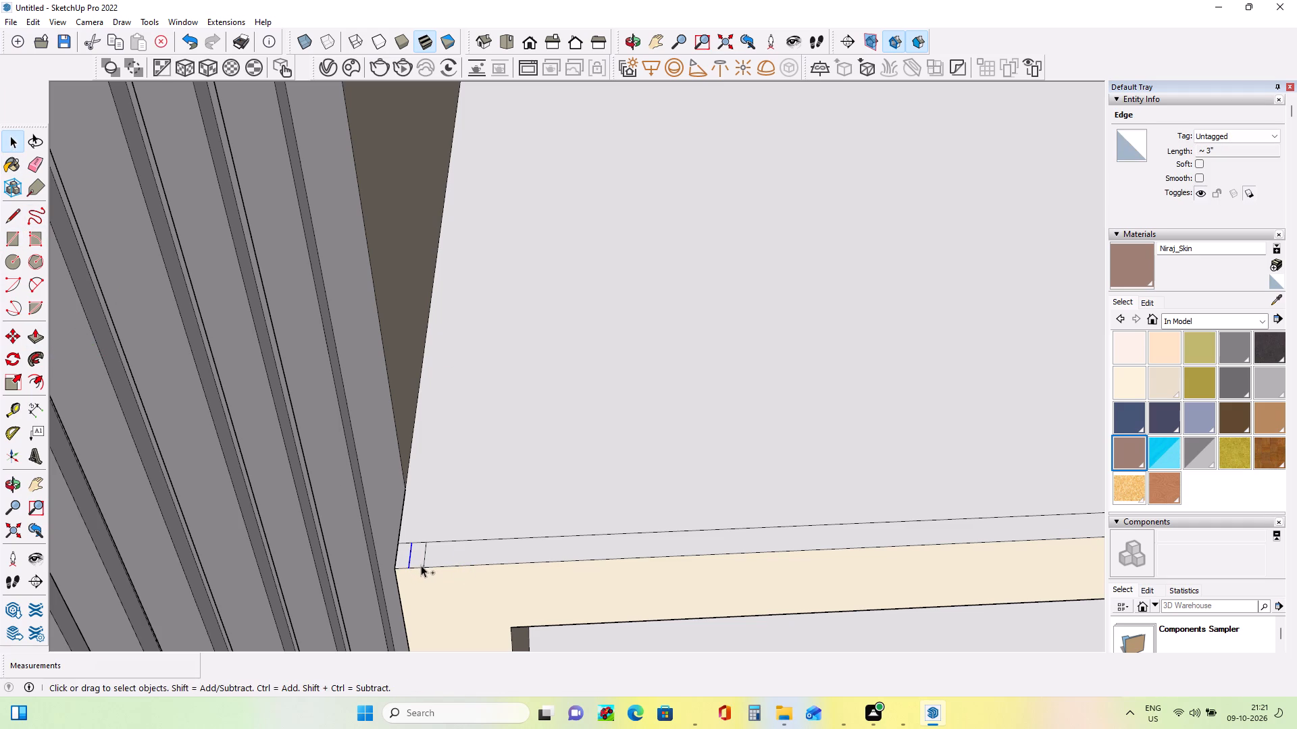
{"action": "left_click", "coordinate": [422, 565], "text": "ctrl"}
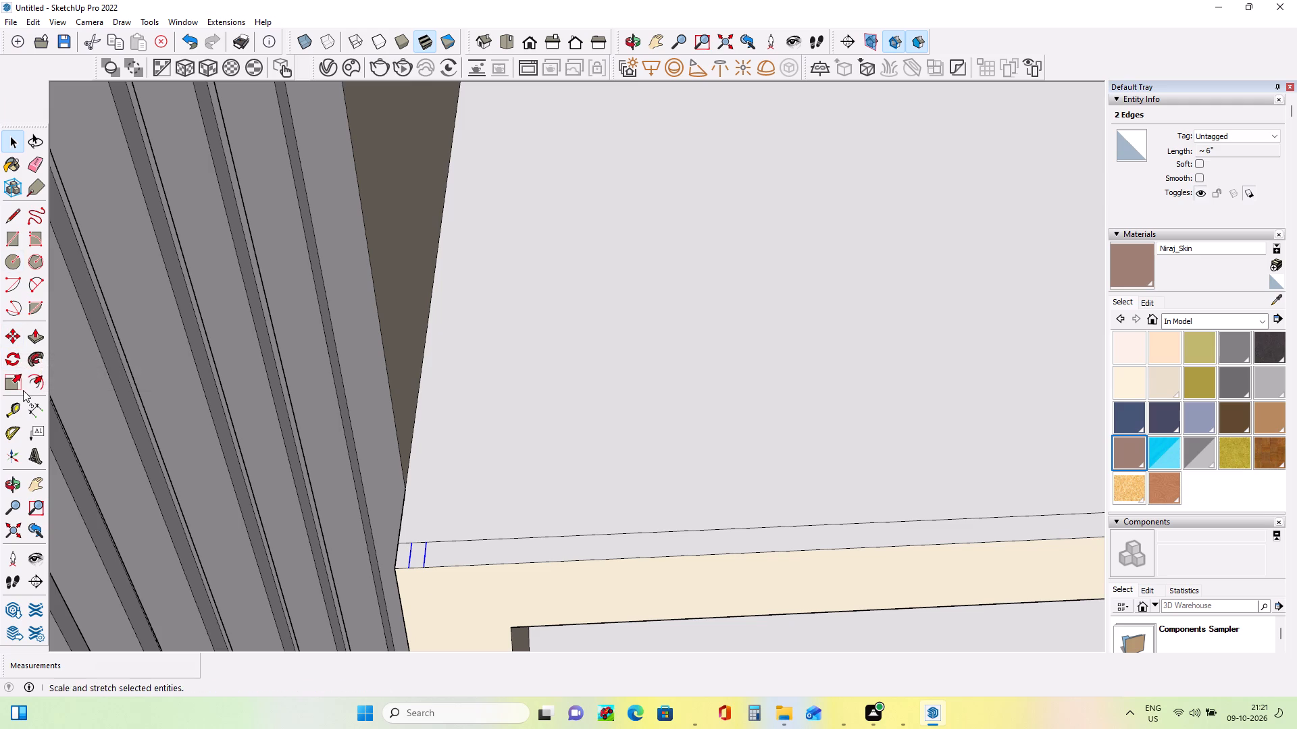
{"action": "left_click", "coordinate": [14, 340], "text": "ctrl"}
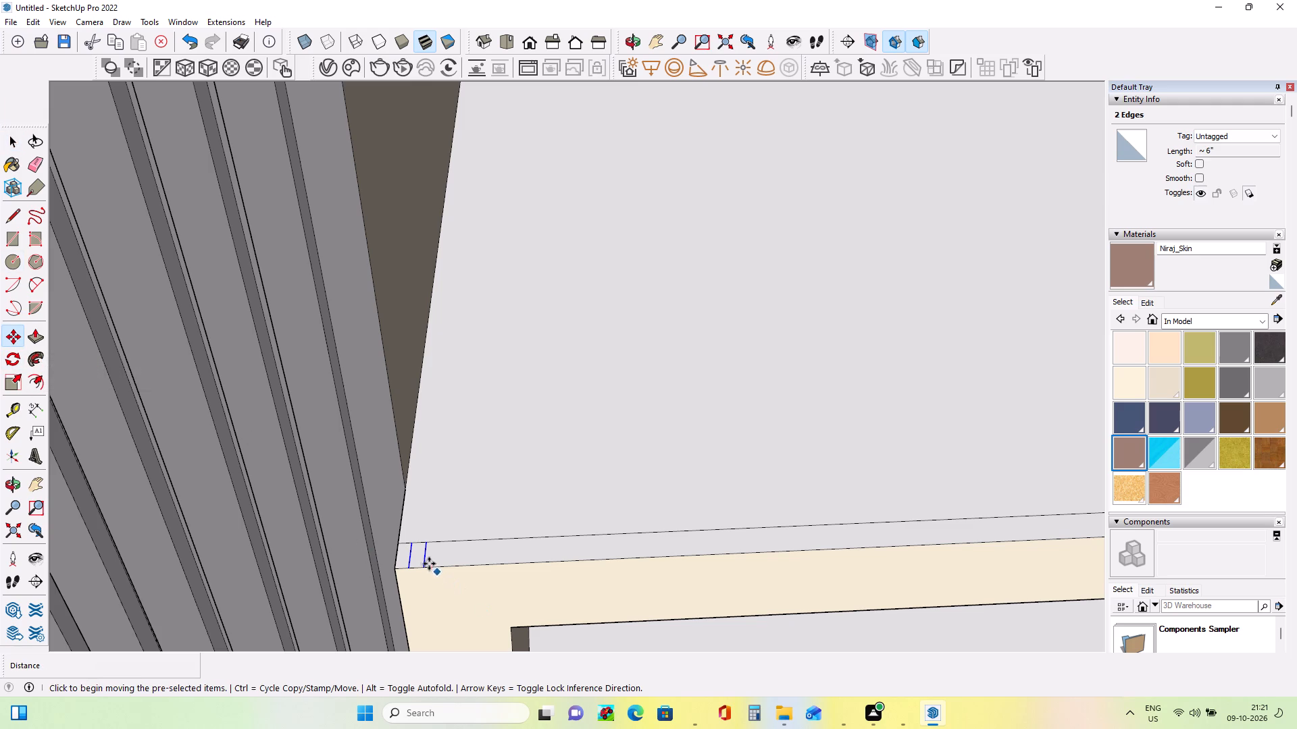
{"action": "left_click", "coordinate": [426, 566], "text": "ctrl"}
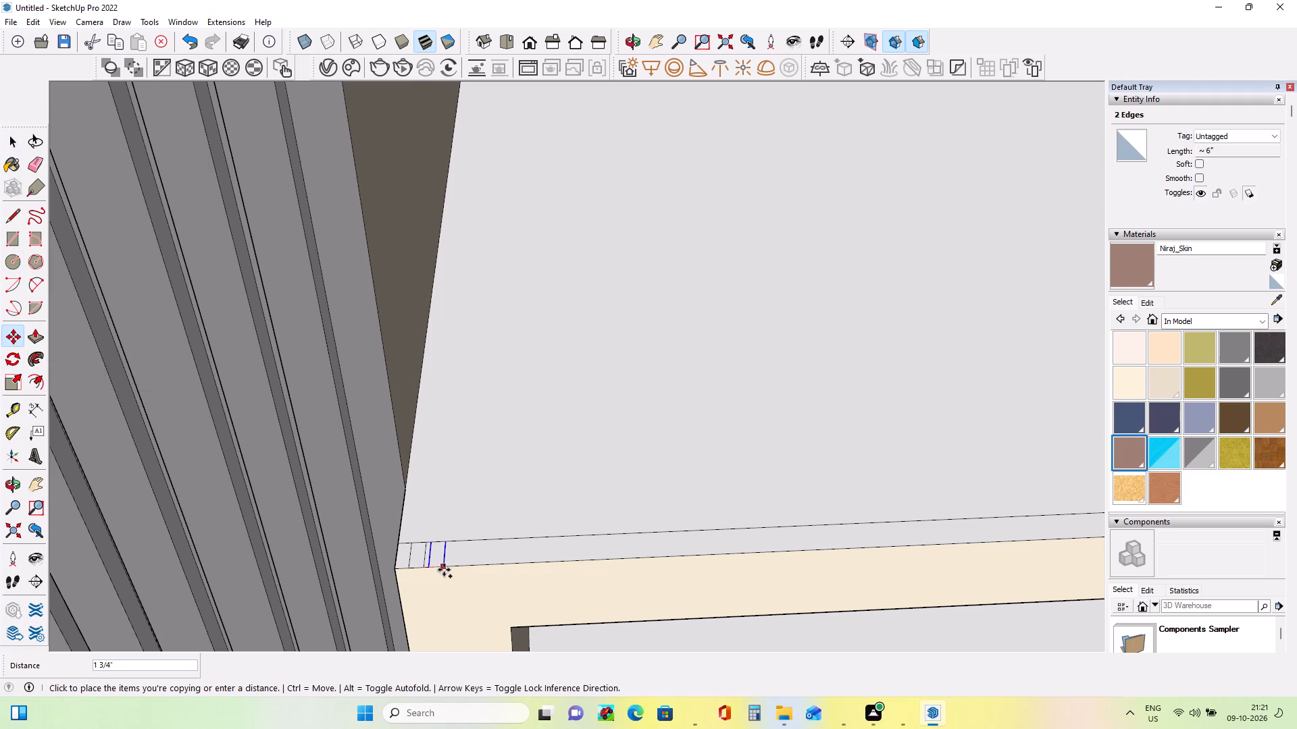
{"action": "left_click", "coordinate": [444, 570]}
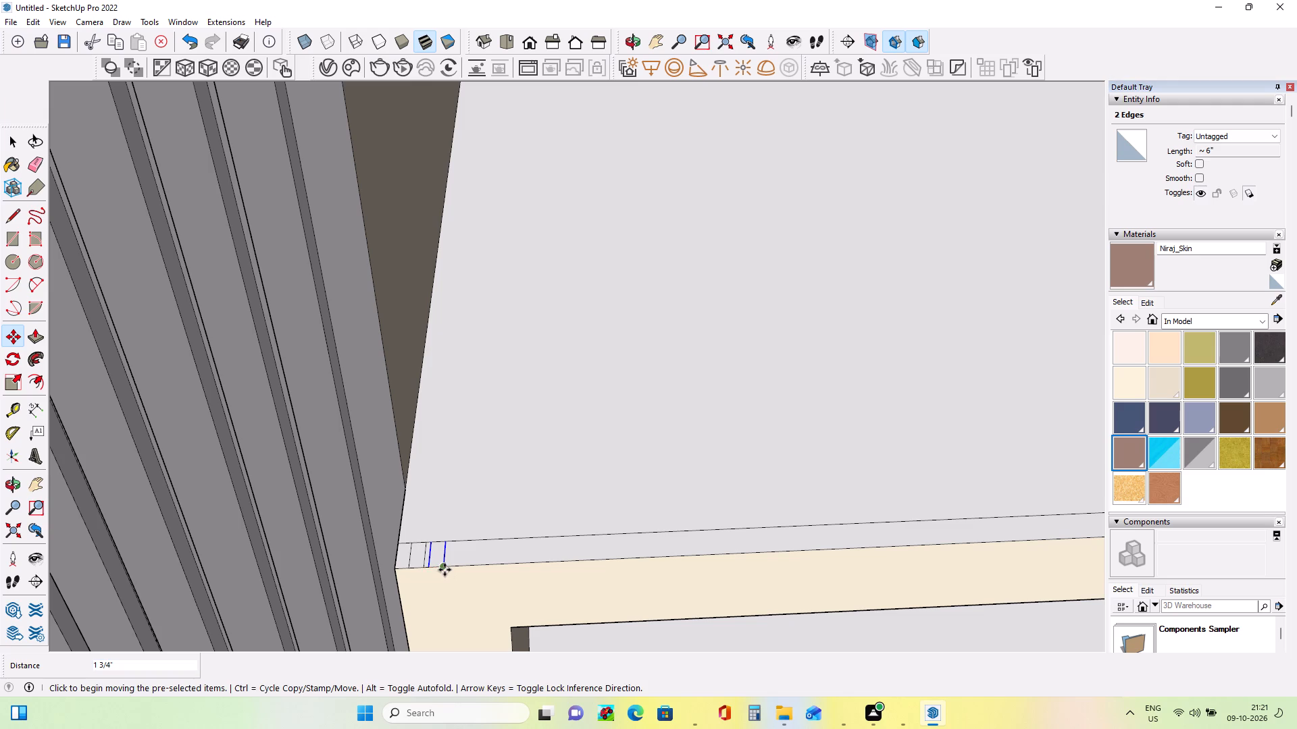
{"action": "key", "text": "shift+asterisk"}
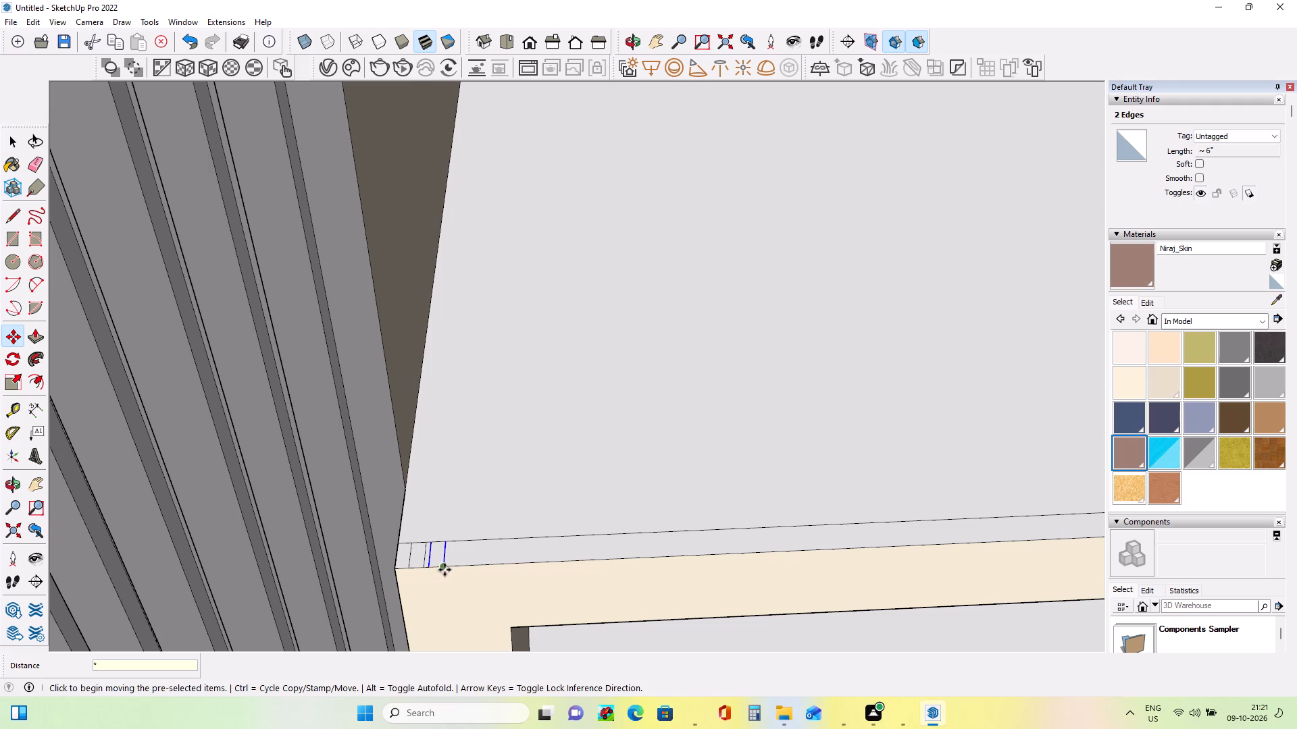
{"action": "key", "text": "8"}
{"action": "key", "text": "Return"}
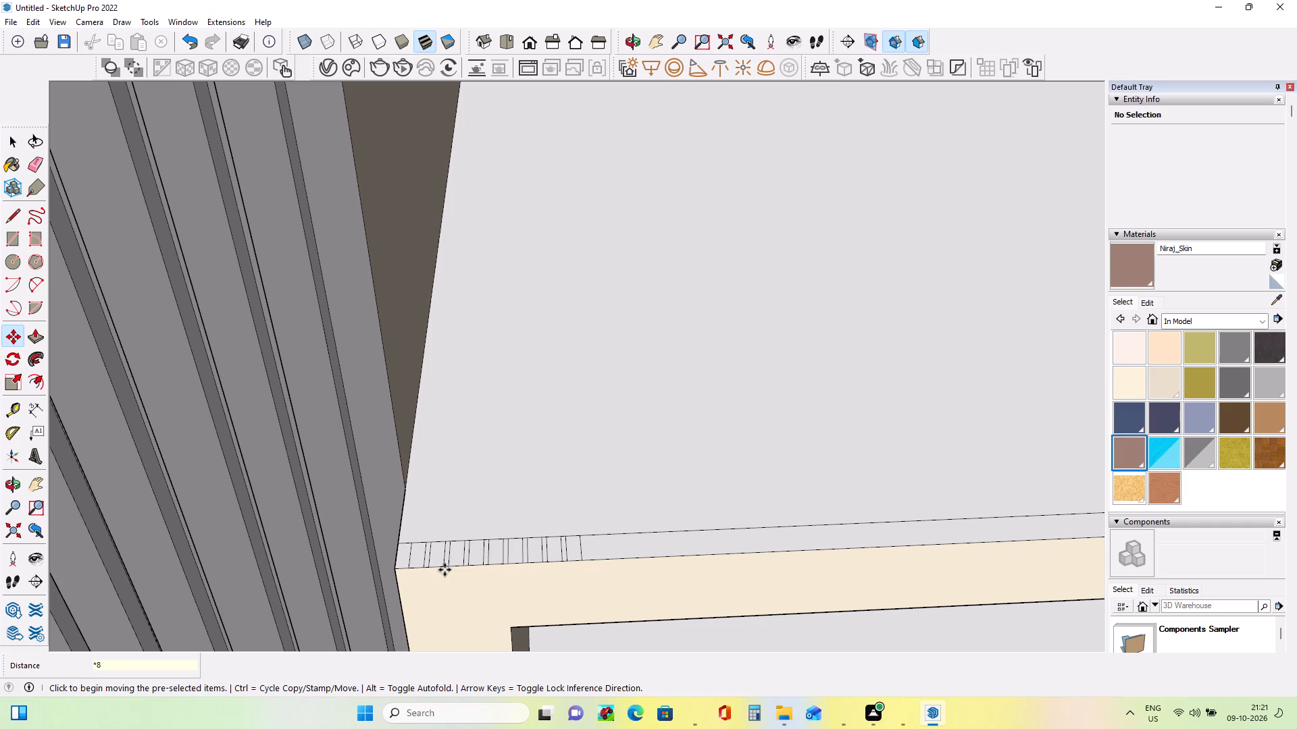
Push/Pull the small strip rectangle nearest the slatted panel up about 1' 9 1/4" to form the first railing bar.
{"action": "scroll", "coordinate": [444, 570], "scroll_direction": "down", "scroll_amount": 7}
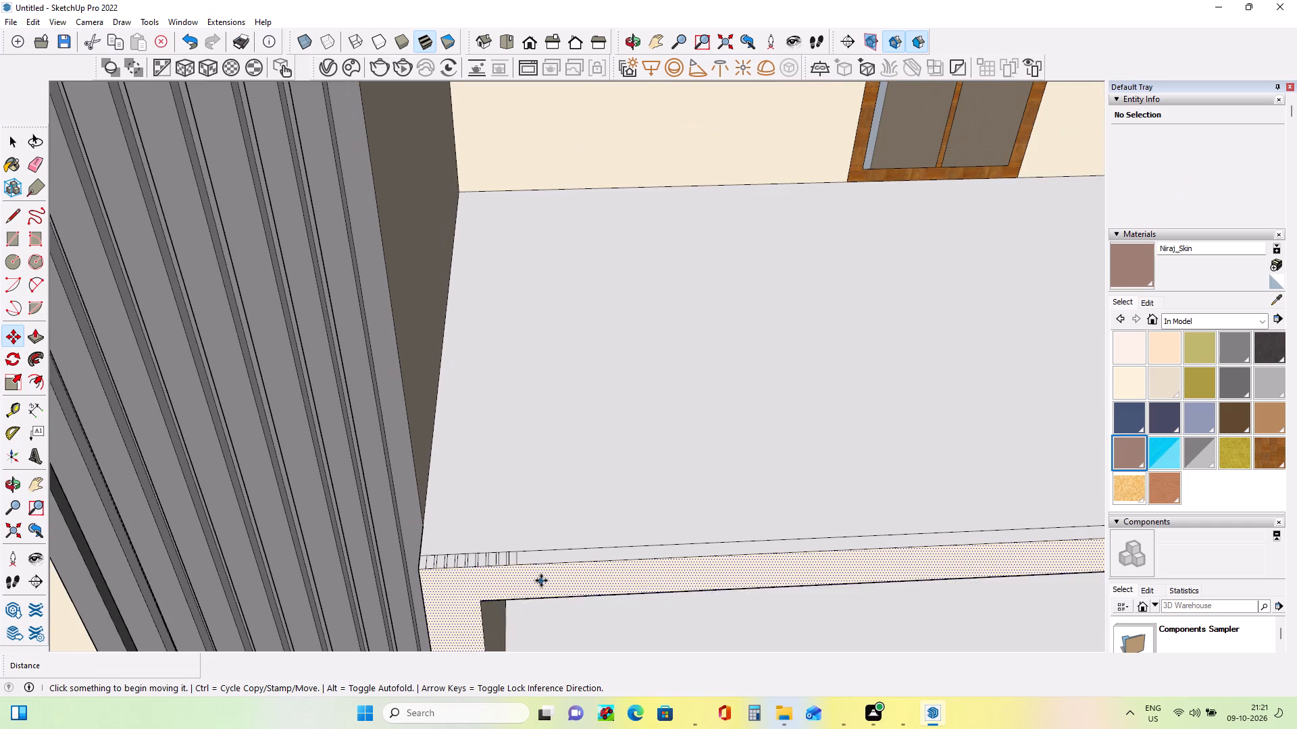
{"action": "scroll", "coordinate": [541, 580], "scroll_direction": "up", "scroll_amount": 7}
{"action": "scroll", "coordinate": [394, 495], "scroll_direction": "down", "scroll_amount": 3}
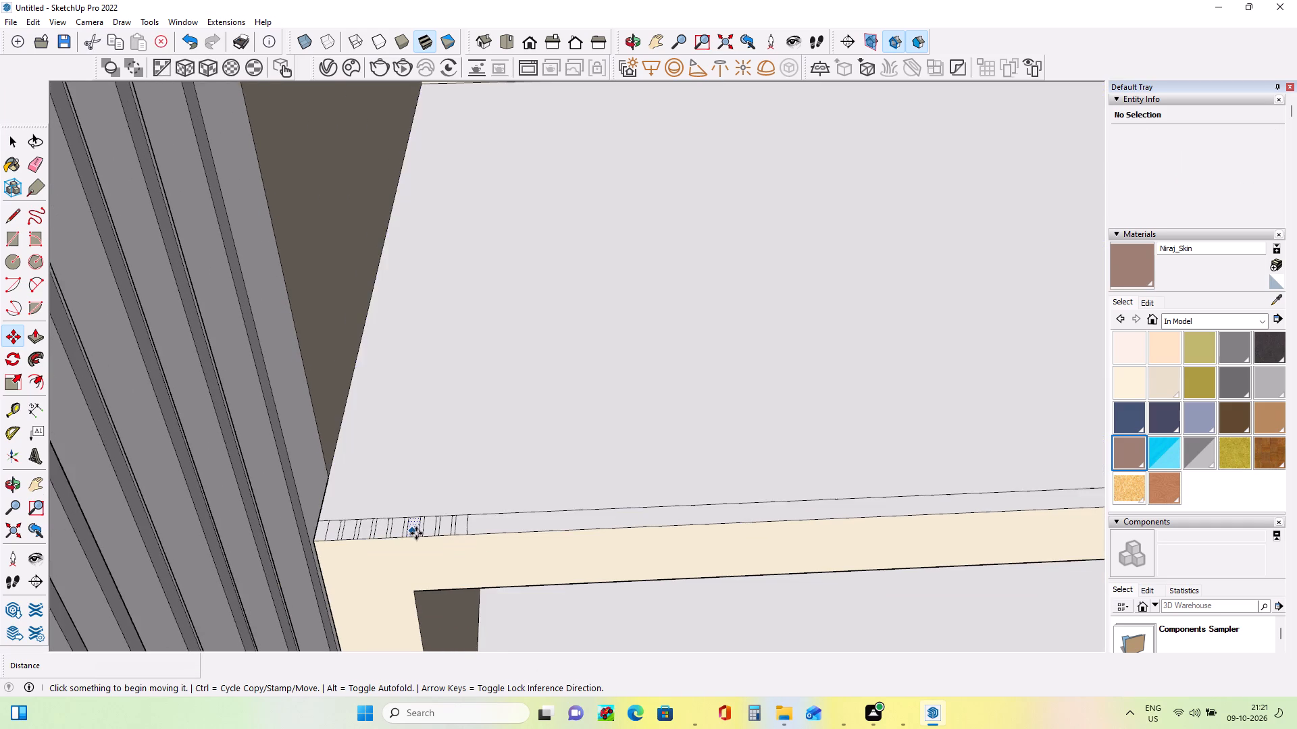
{"action": "scroll", "coordinate": [416, 533], "scroll_direction": "down", "scroll_amount": 3}
{"action": "left_click", "coordinate": [32, 328]}
{"action": "left_click", "coordinate": [34, 336]}
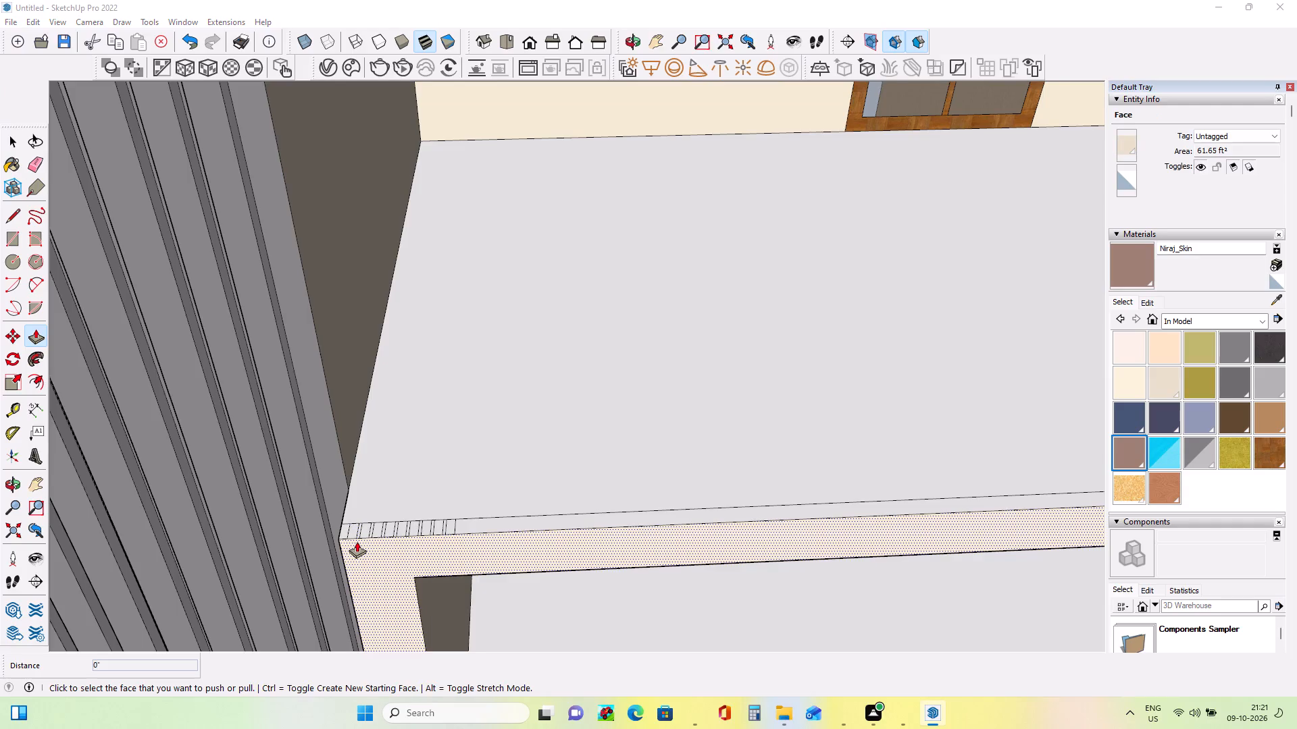
{"action": "scroll", "coordinate": [357, 541], "scroll_direction": "up", "scroll_amount": 1}
{"action": "key", "text": "Escape"}
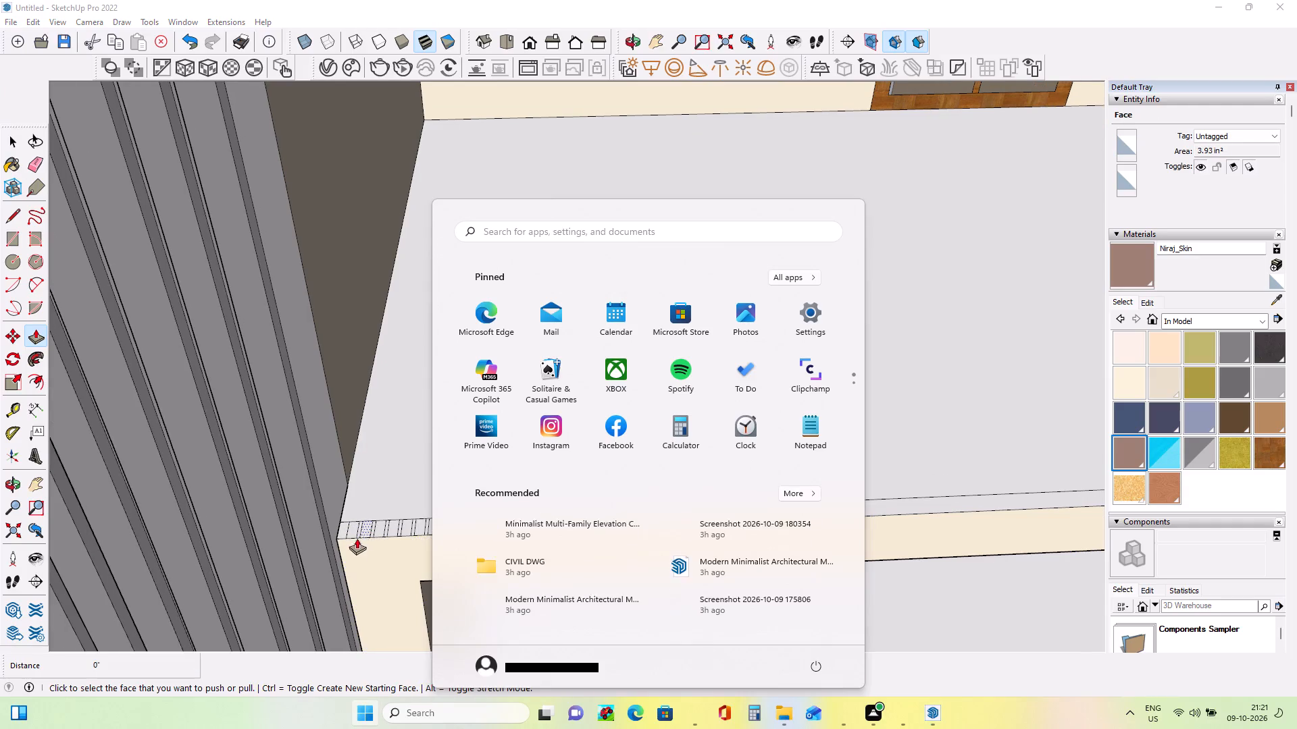
{"action": "left_click", "coordinate": [351, 533]}
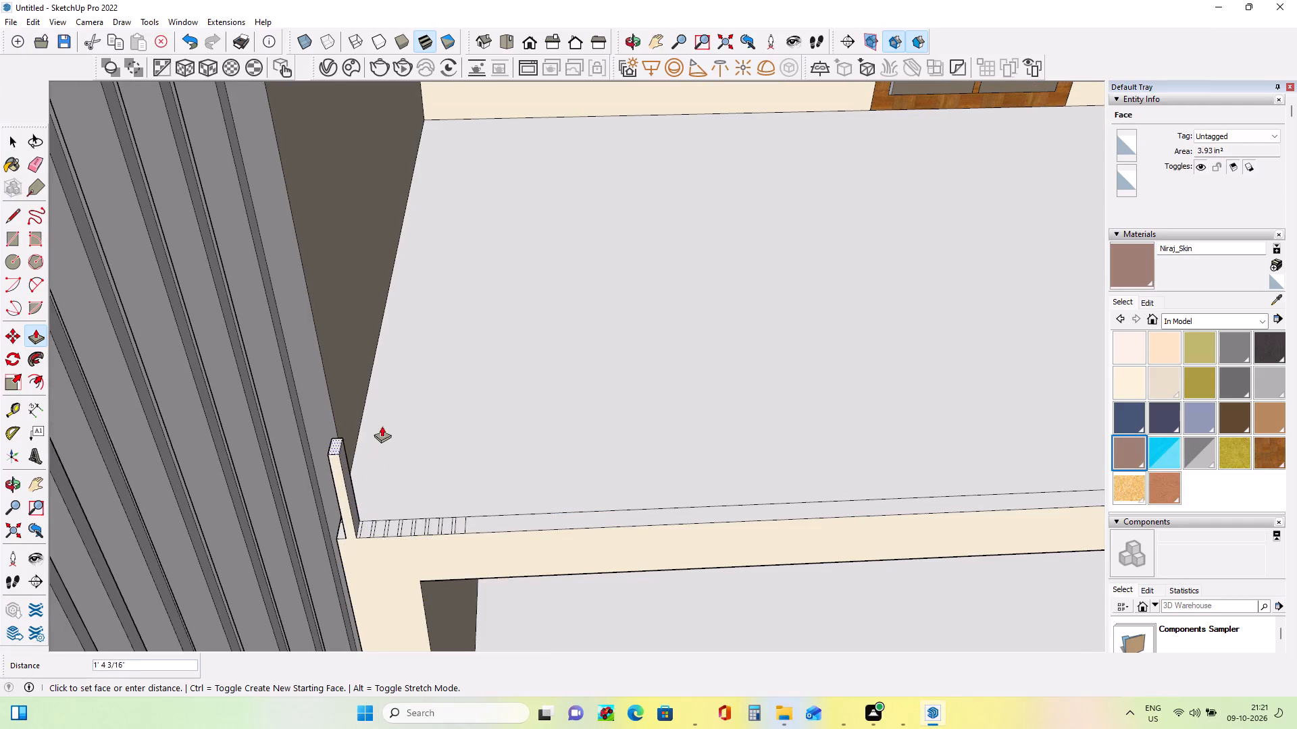
{"action": "left_click", "coordinate": [376, 397]}
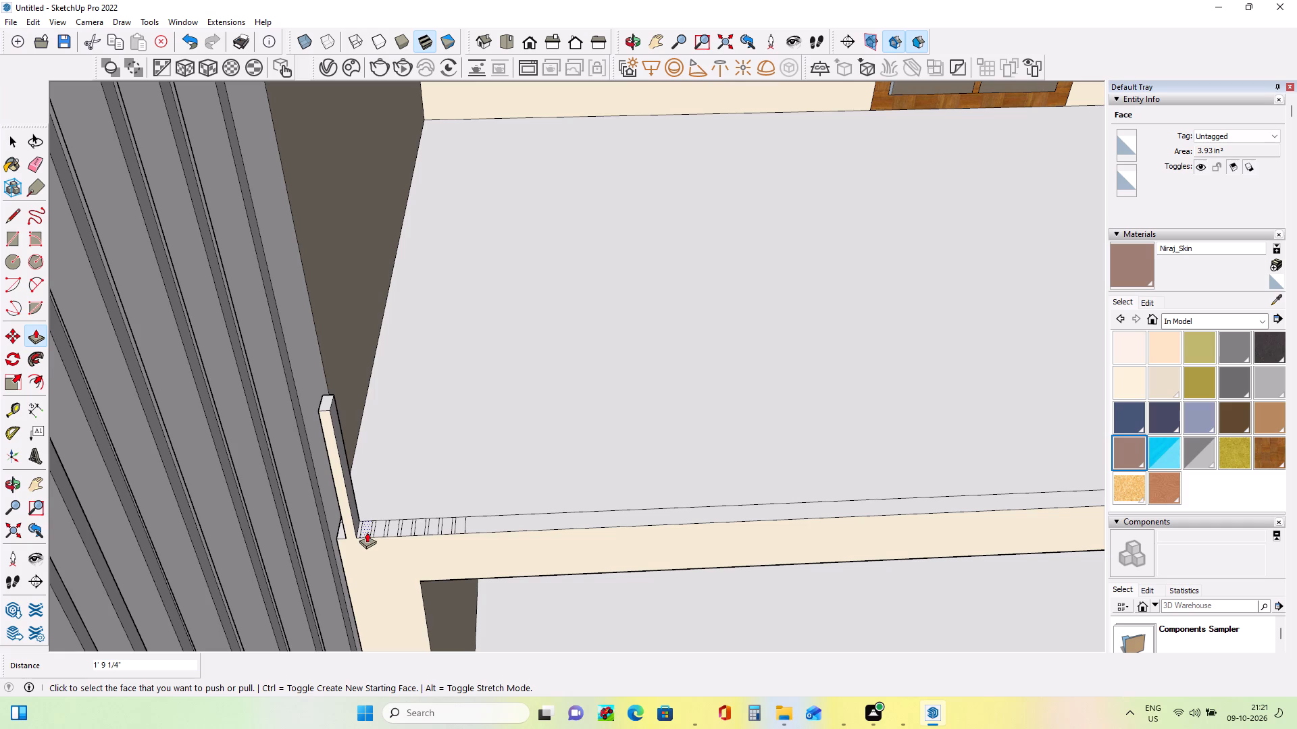
Extrude the next four small rectangles along the front-edge strip up to the first railing bar's height, 1' 9 1/4".
{"action": "left_click", "coordinate": [367, 533]}
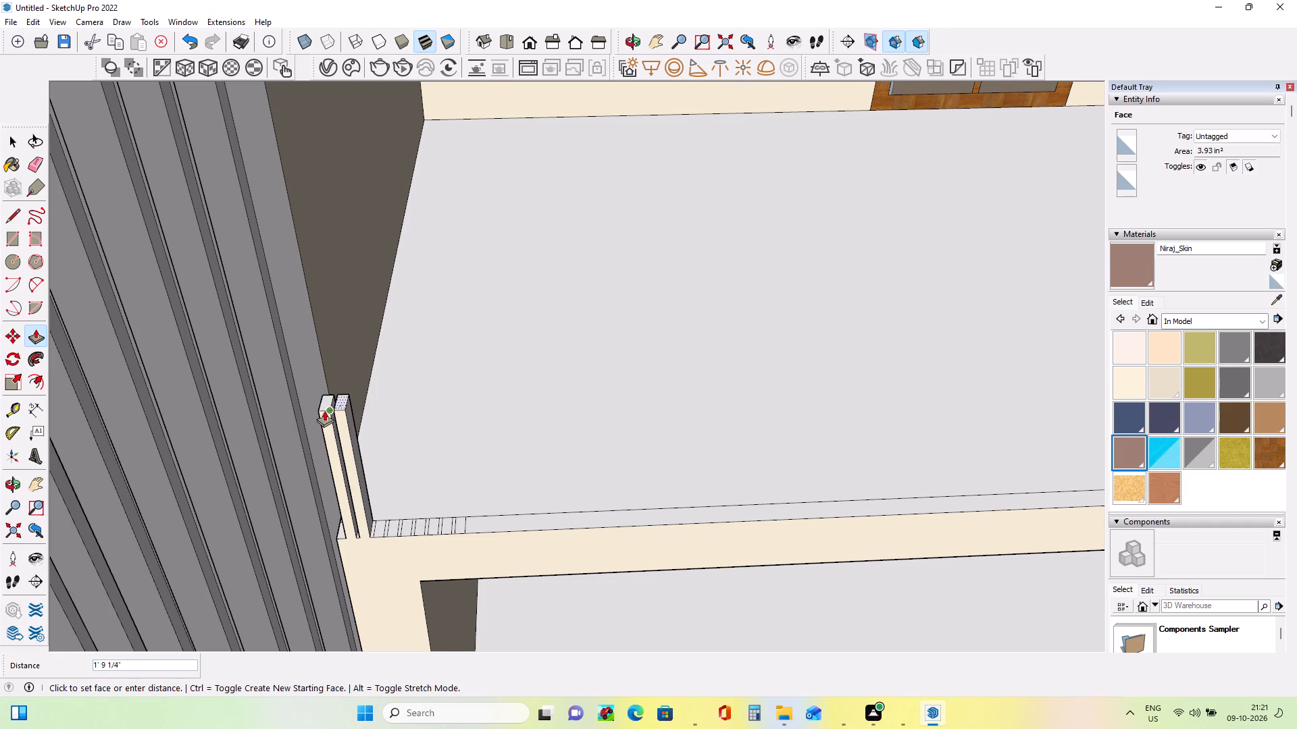
{"action": "left_click", "coordinate": [324, 410]}
{"action": "left_click", "coordinate": [380, 531]}
{"action": "left_click", "coordinate": [339, 406]}
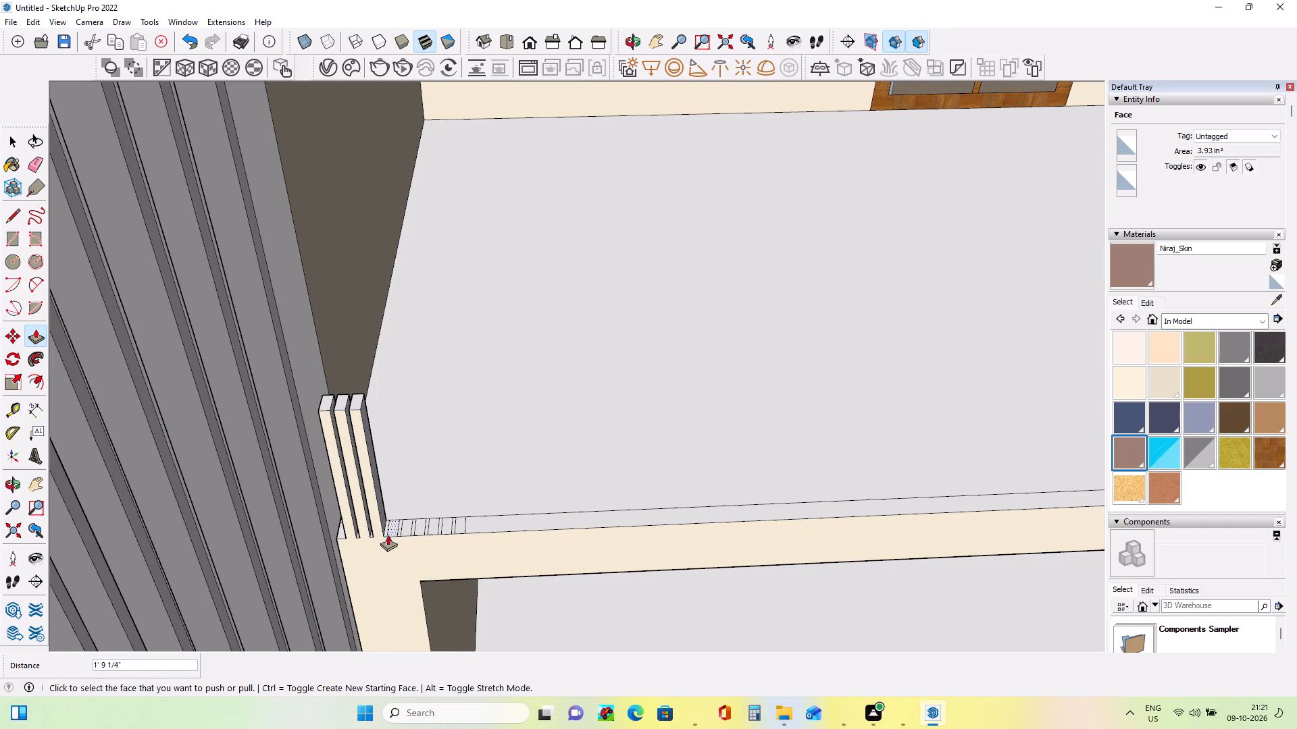
{"action": "middle_click_drag", "start_coordinate": [338, 539], "coordinate": [465, 531]}
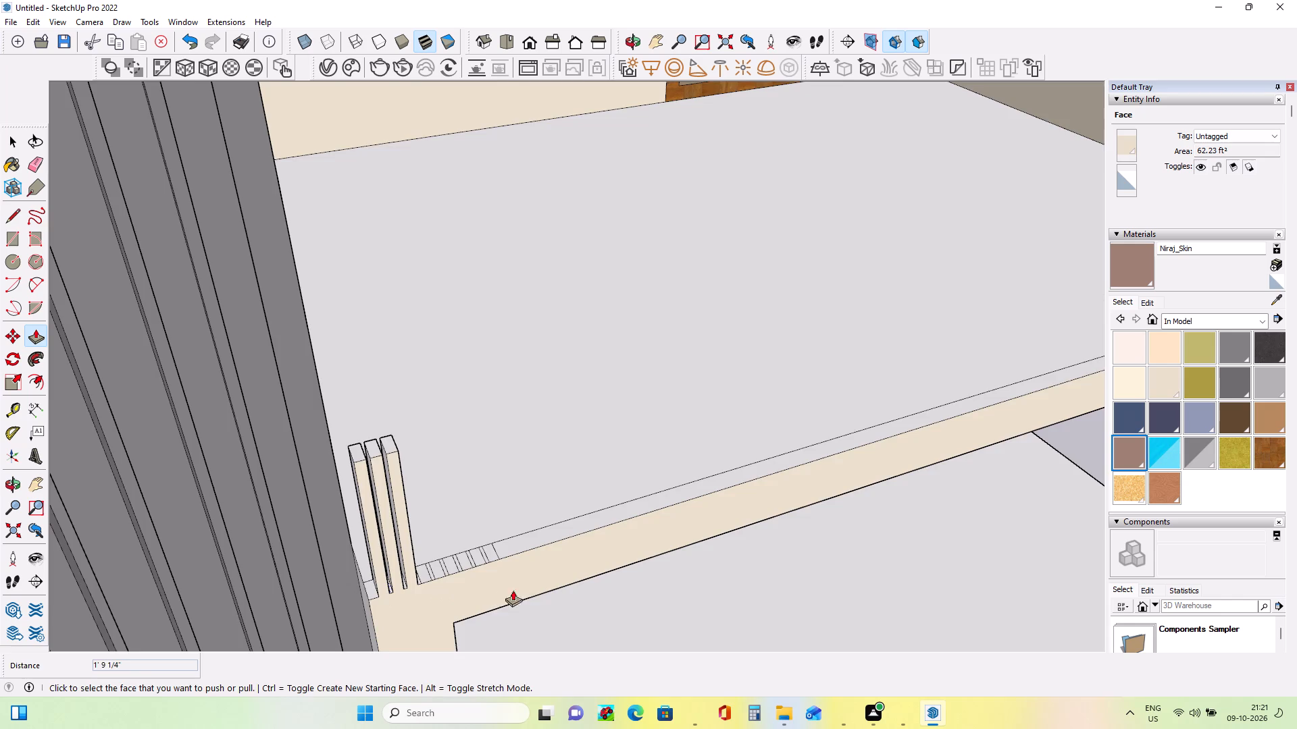
{"action": "middle_click_drag", "start_coordinate": [526, 590], "coordinate": [351, 604]}
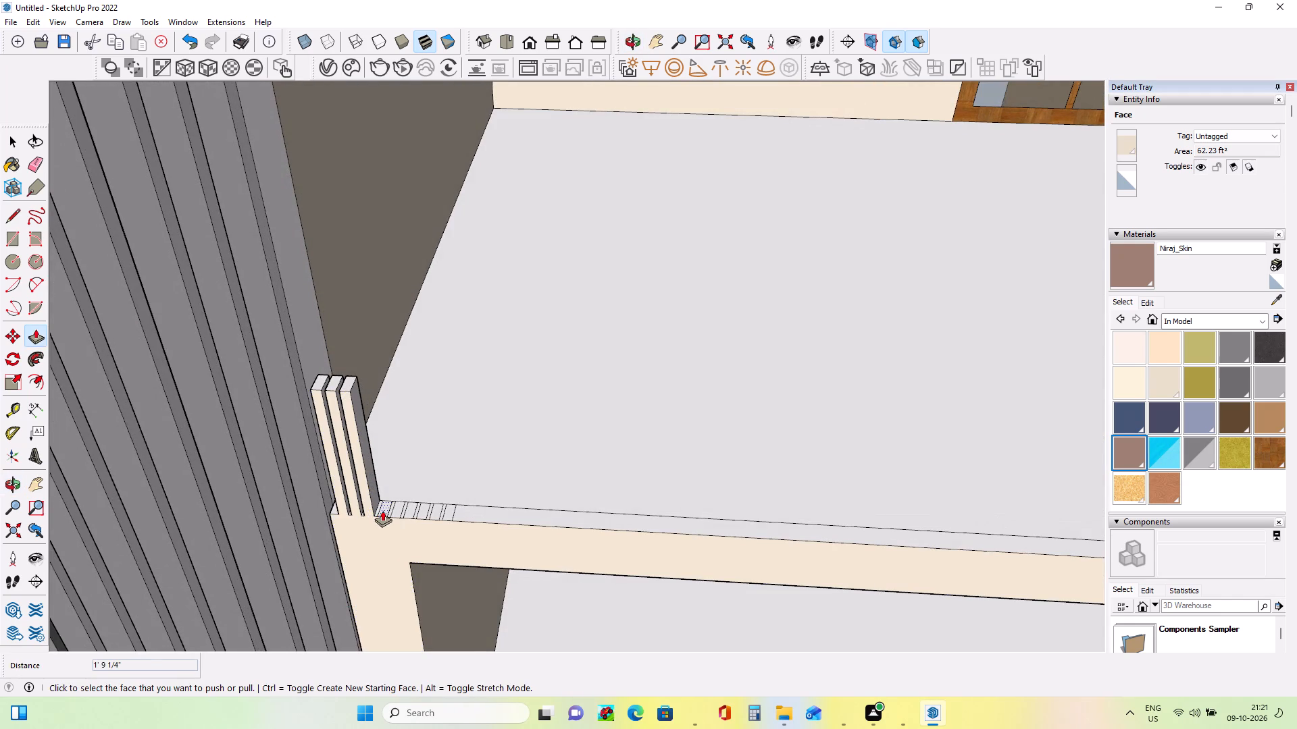
{"action": "left_click", "coordinate": [382, 510]}
{"action": "left_click", "coordinate": [345, 388]}
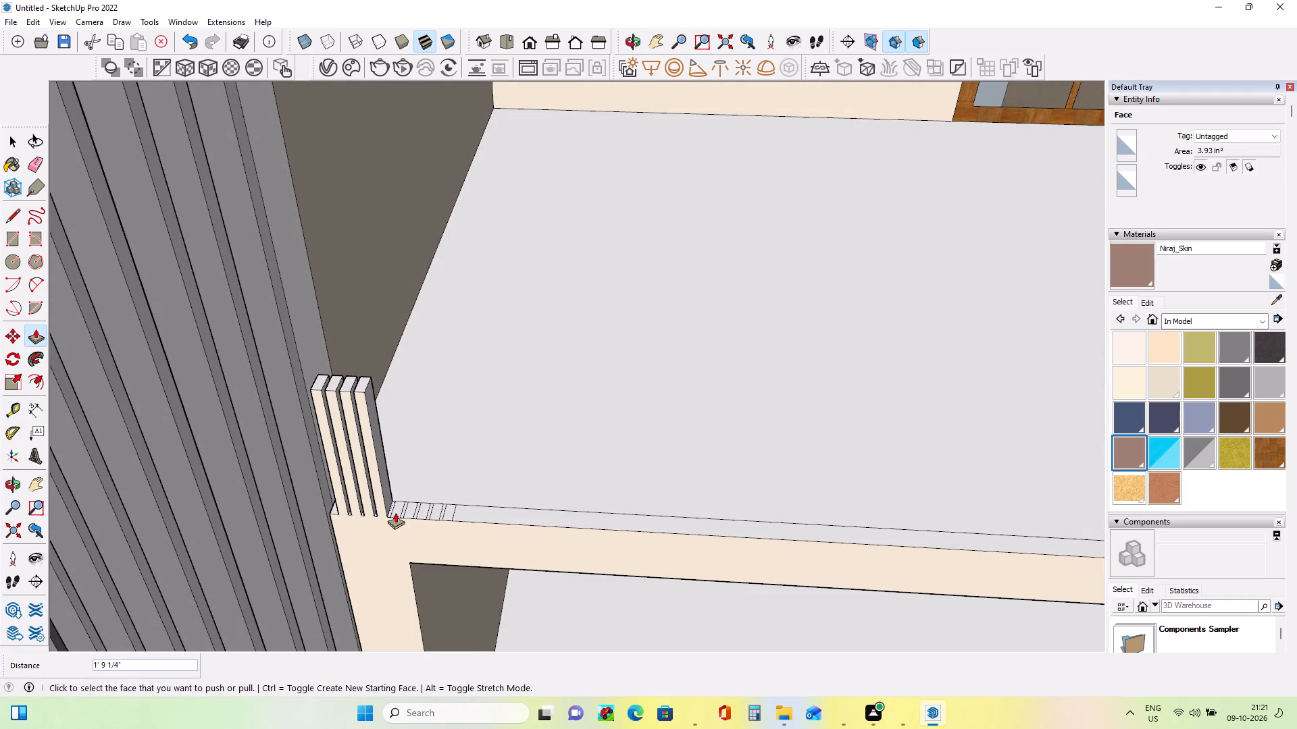
{"action": "left_click", "coordinate": [396, 514]}
{"action": "left_click", "coordinate": [351, 394]}
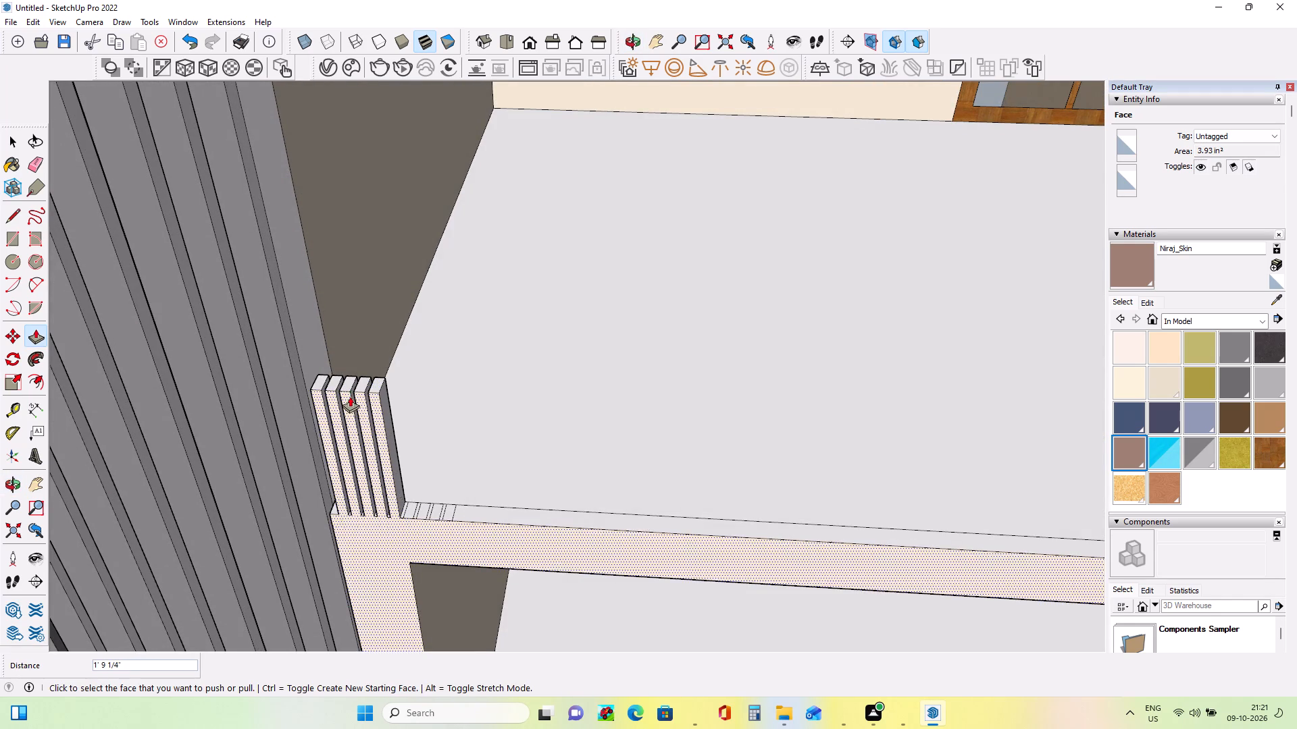
Extrude the remaining four small rectangles of the array up 1' 9 1/4", level with the other railing bars.
{"action": "left_click", "coordinate": [411, 512]}
{"action": "left_click", "coordinate": [378, 377]}
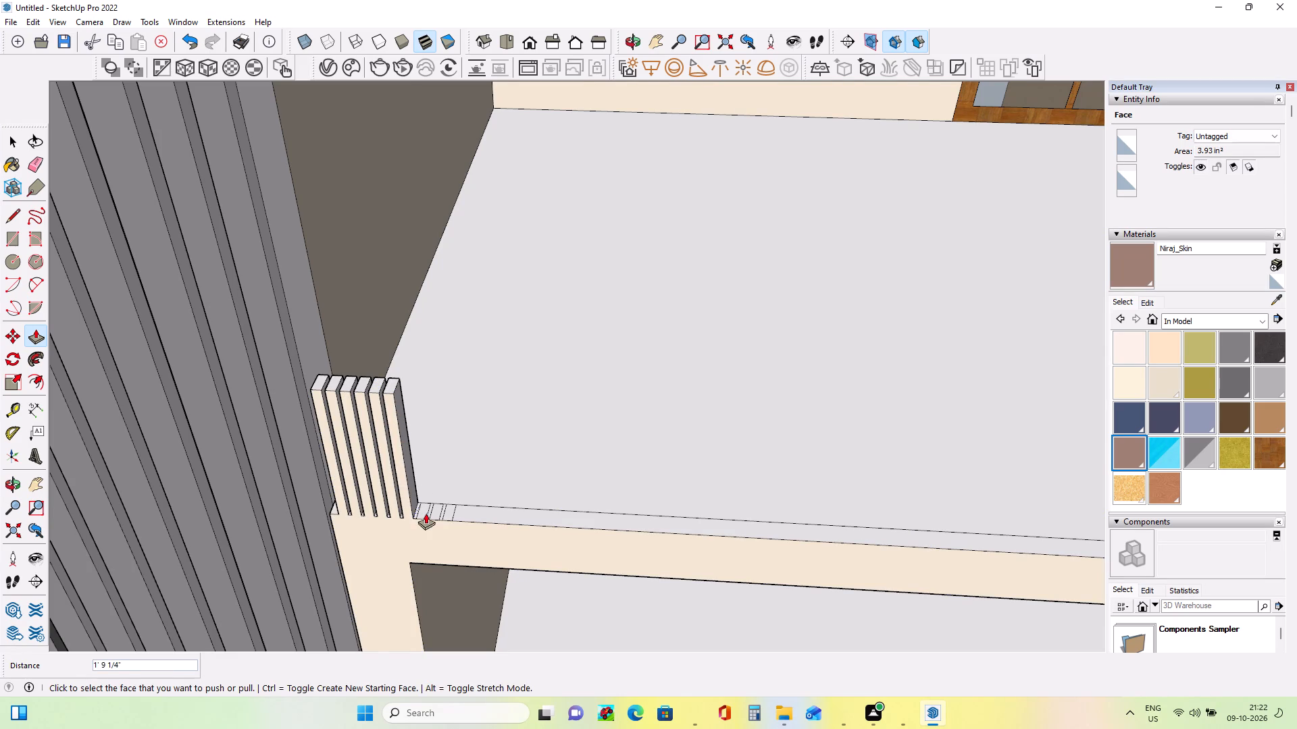
{"action": "left_click", "coordinate": [424, 515]}
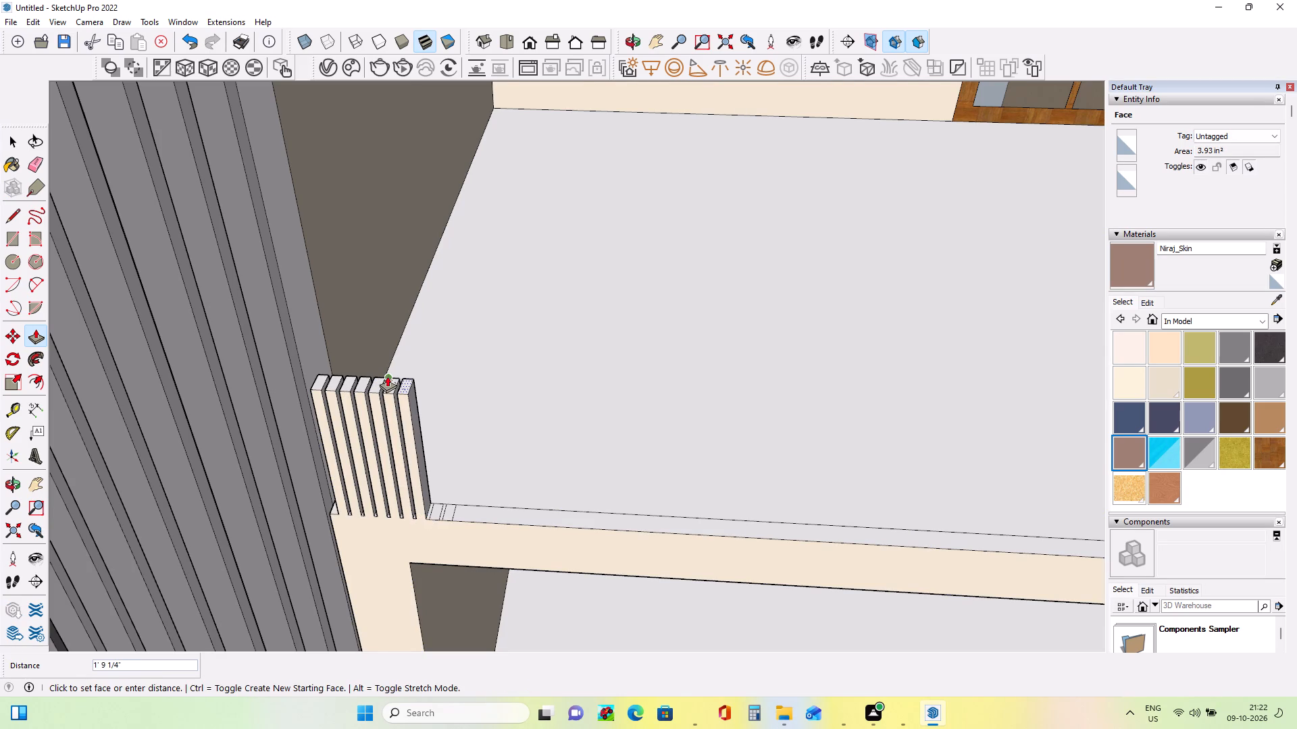
{"action": "left_click", "coordinate": [387, 376]}
{"action": "left_click", "coordinate": [434, 514]}
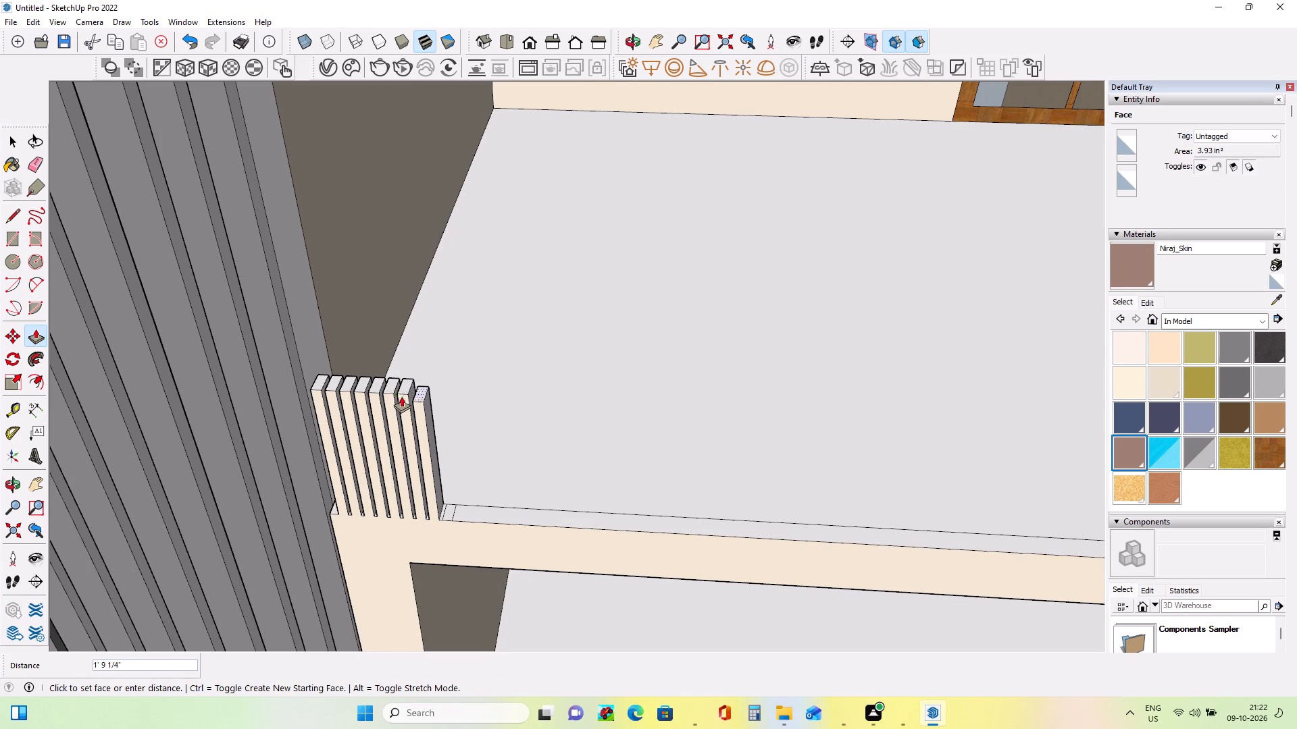
{"action": "left_click", "coordinate": [401, 396]}
{"action": "left_click", "coordinate": [452, 512]}
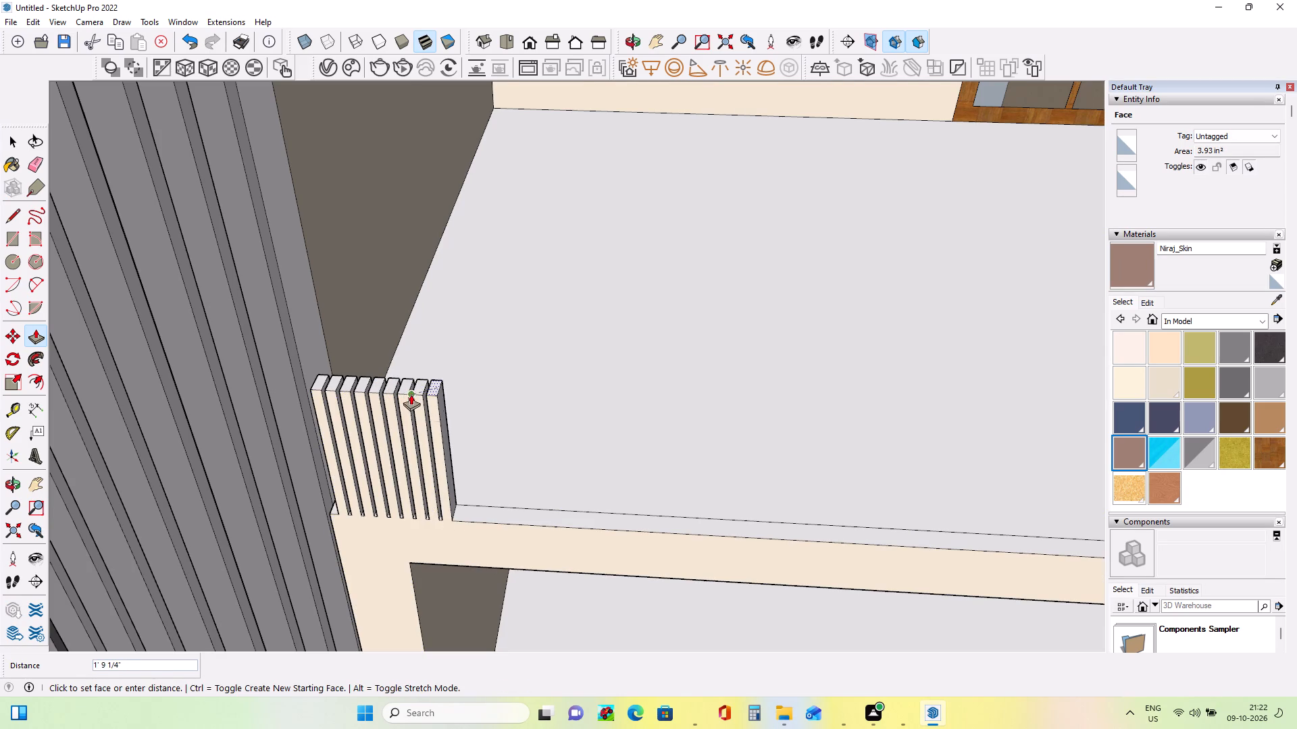
{"action": "left_click", "coordinate": [411, 388]}
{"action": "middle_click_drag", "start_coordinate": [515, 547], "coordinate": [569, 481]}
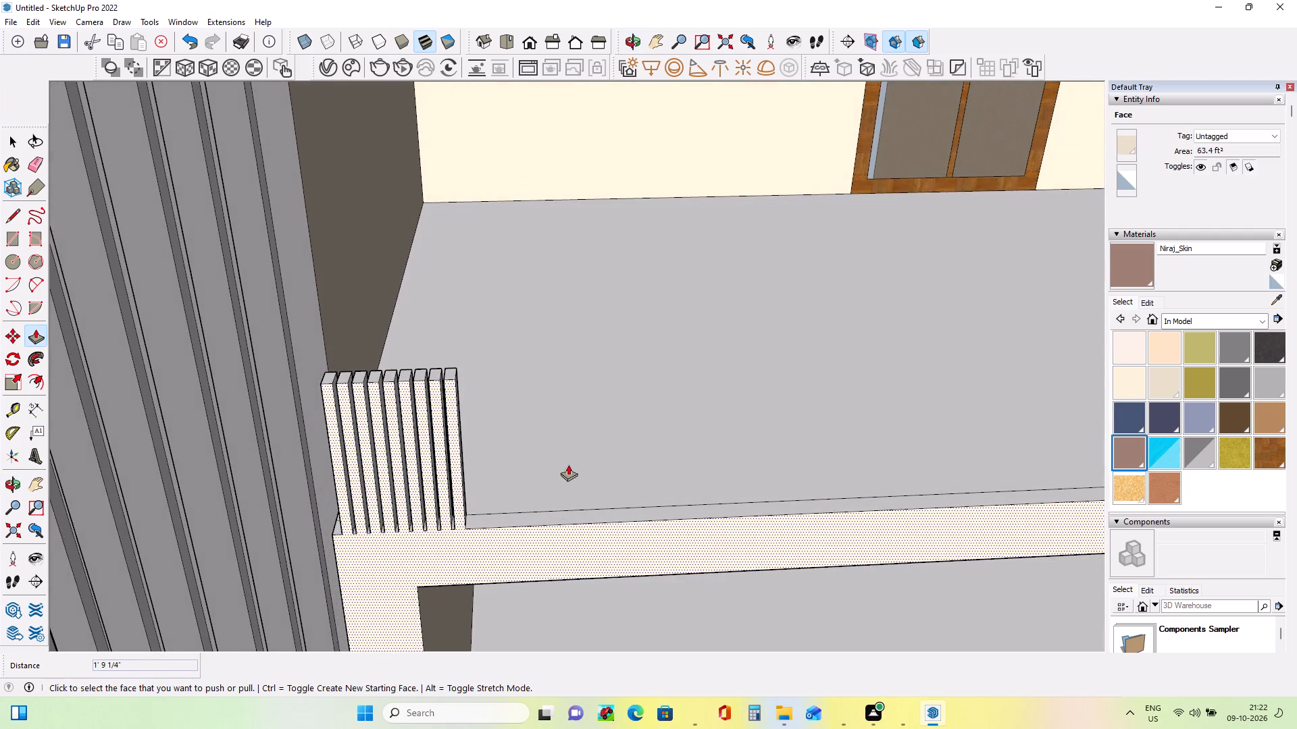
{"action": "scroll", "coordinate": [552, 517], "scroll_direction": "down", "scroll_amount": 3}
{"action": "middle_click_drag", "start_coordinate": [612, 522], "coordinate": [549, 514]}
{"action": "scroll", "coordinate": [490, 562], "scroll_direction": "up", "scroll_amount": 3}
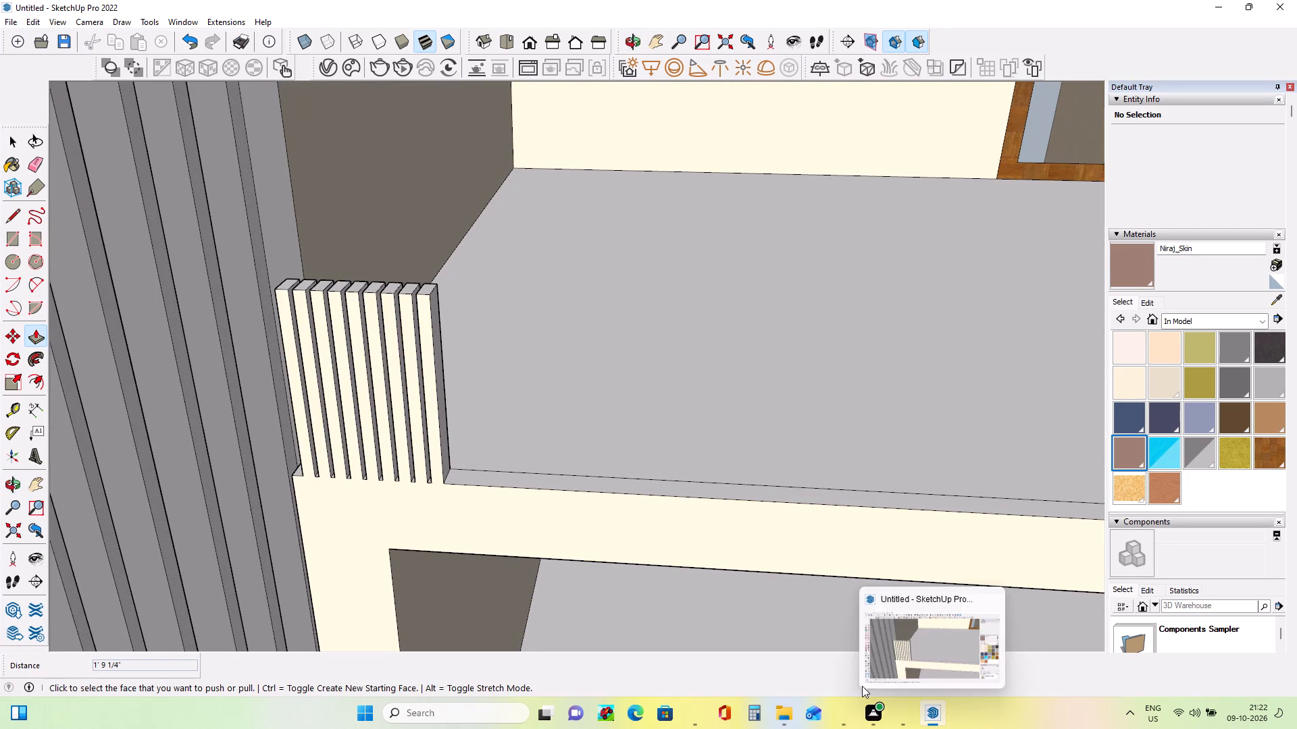
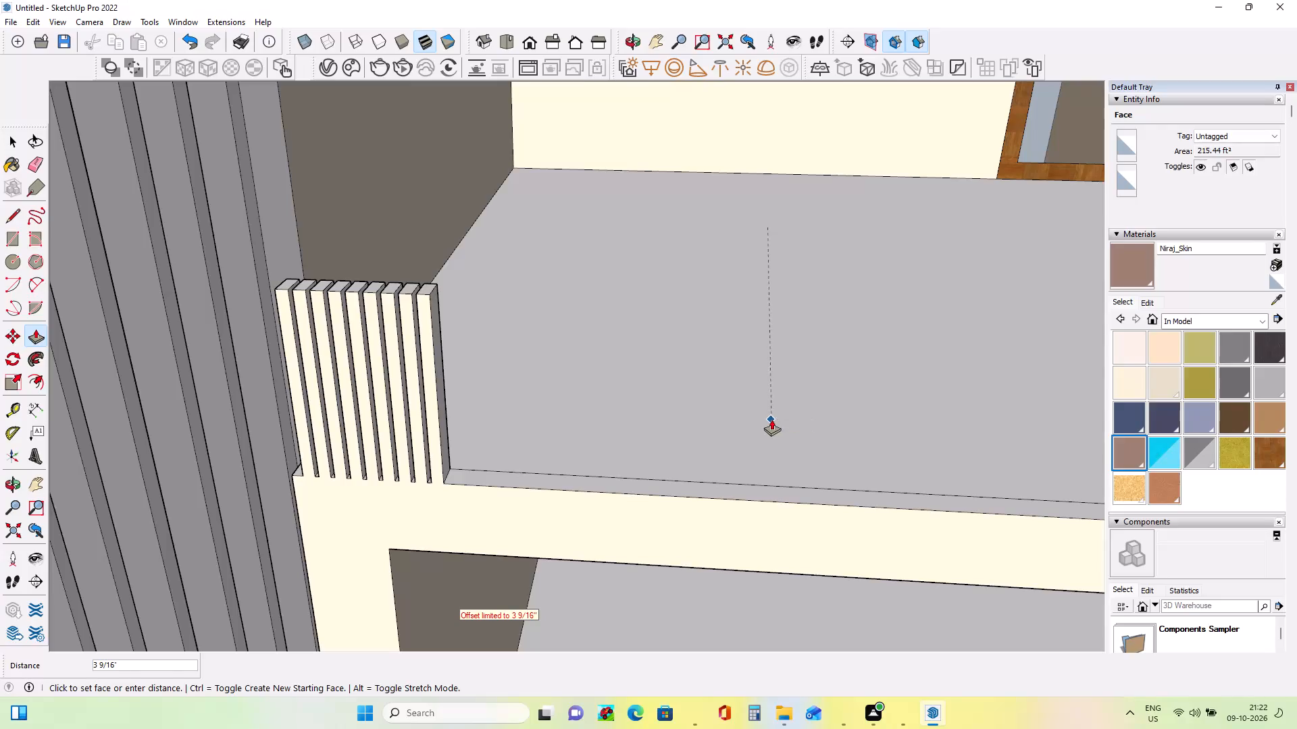
Push the top of the balcony slat farthest from the grey fluted wall down 1' 9 1/4" to the ledge.
{"action": "key", "text": "Escape"}
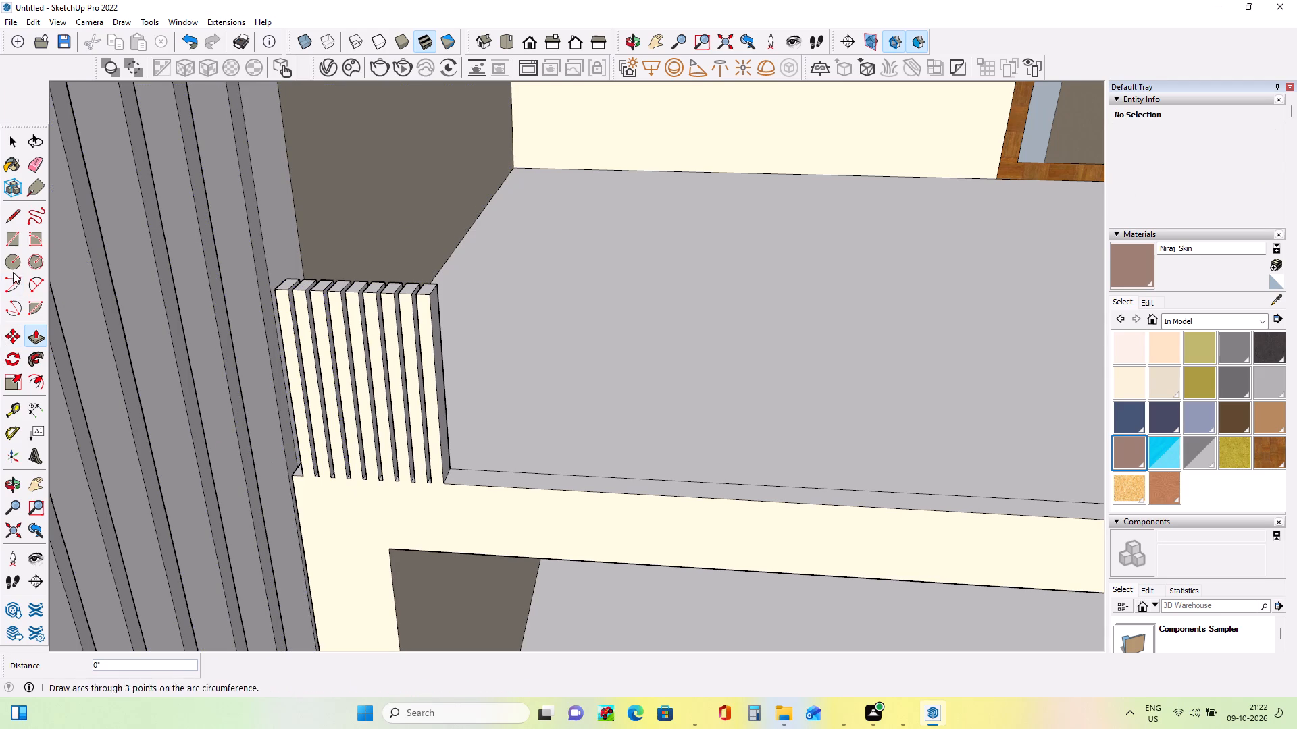
{"action": "left_click", "coordinate": [426, 286]}
{"action": "left_click", "coordinate": [468, 458]}
Examine the slatted balcony railing up close and within the whole facade beside the reference photo.
{"action": "middle_click_drag", "start_coordinate": [516, 490], "coordinate": [539, 514]}
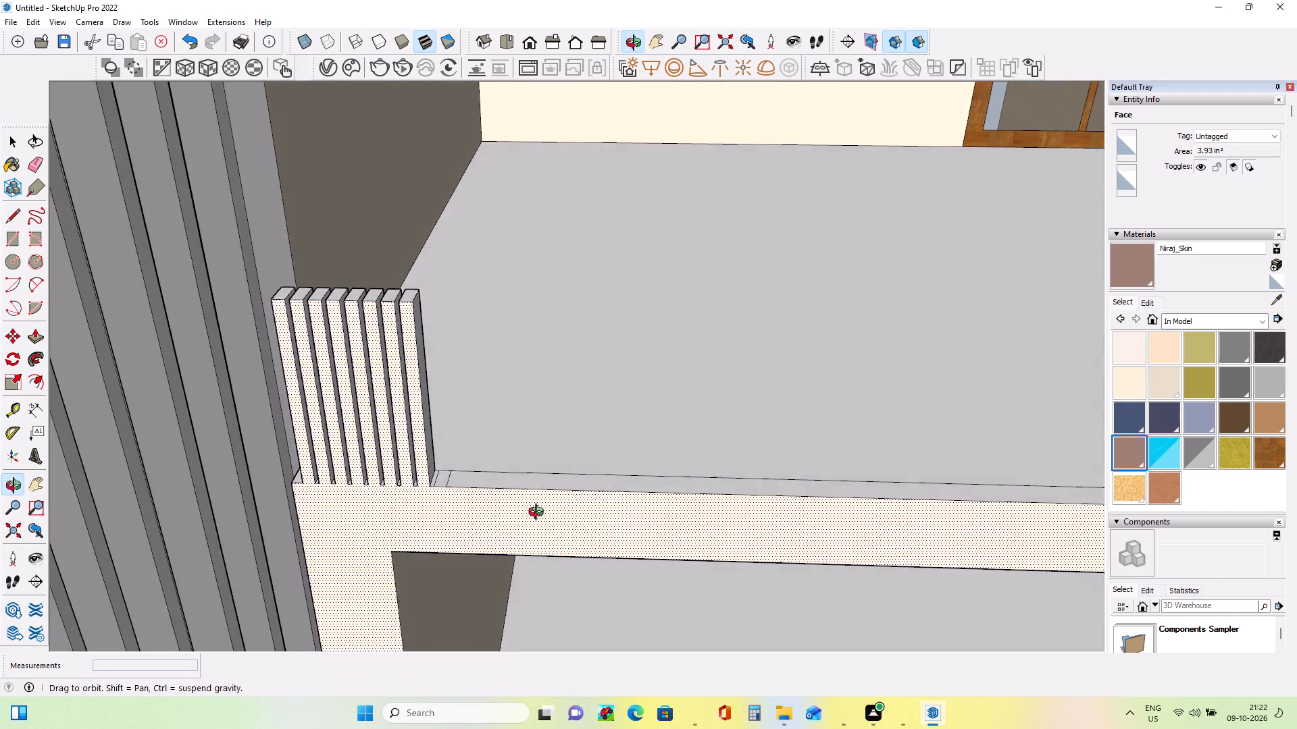
{"action": "middle_click_drag", "start_coordinate": [539, 514], "coordinate": [541, 520]}
{"action": "scroll", "coordinate": [438, 495], "scroll_direction": "up", "scroll_amount": 3}
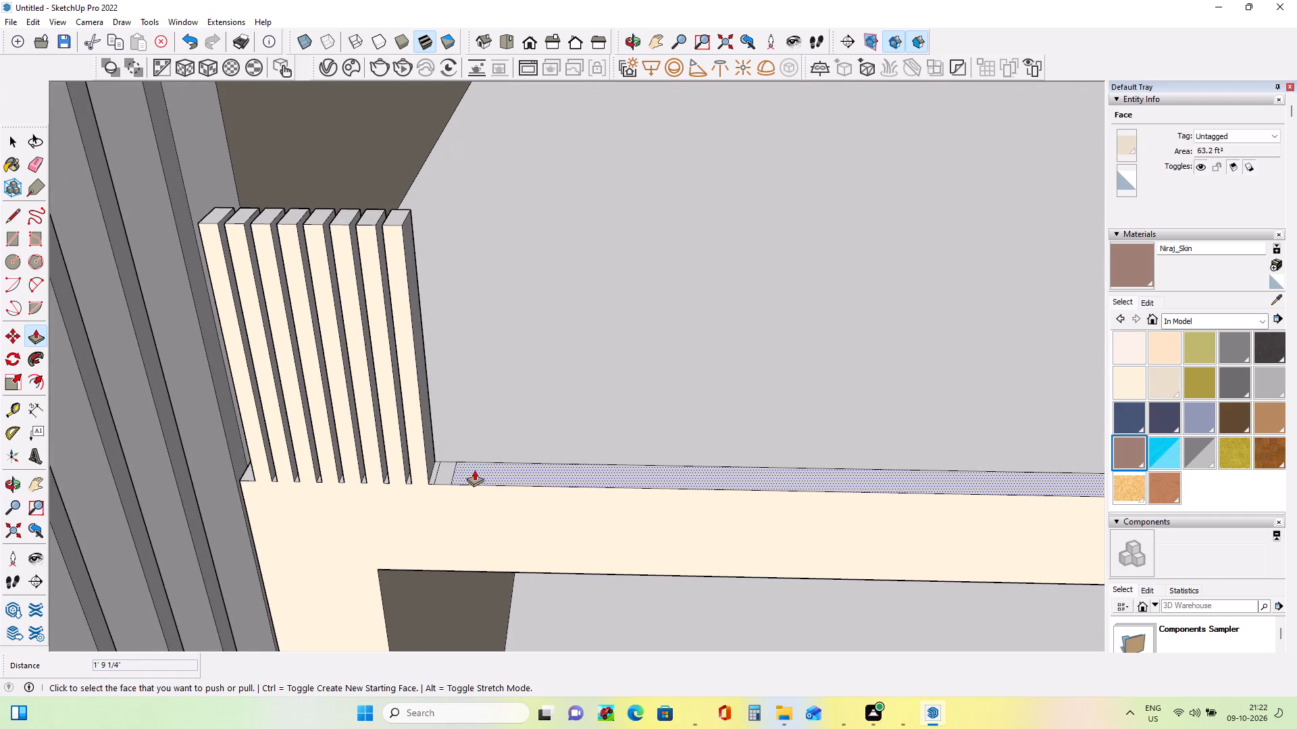
{"action": "scroll", "coordinate": [465, 437], "scroll_direction": "down", "scroll_amount": 6}
{"action": "middle_click", "coordinate": [465, 437]}
{"action": "scroll", "coordinate": [465, 437], "scroll_direction": "down", "scroll_amount": 11}
{"action": "middle_click_drag", "start_coordinate": [517, 491], "coordinate": [547, 358]}
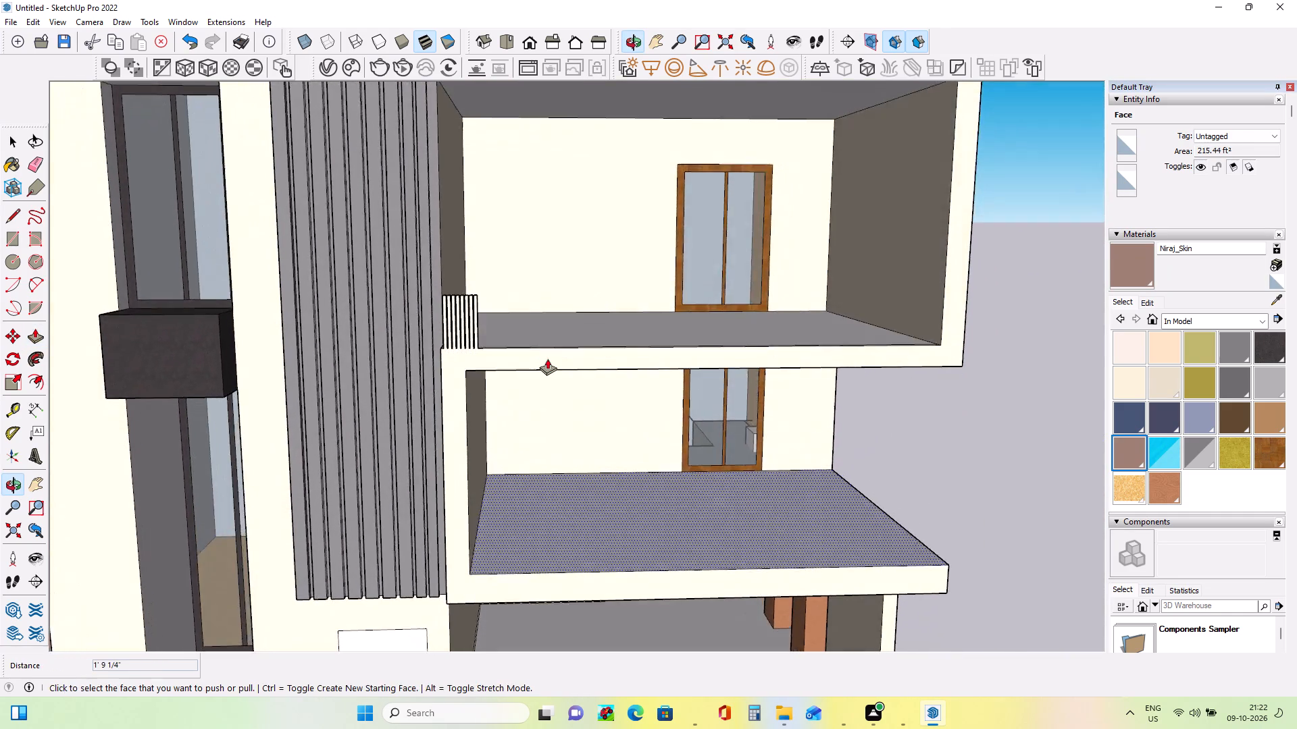
{"action": "scroll", "coordinate": [548, 360], "scroll_direction": "down", "scroll_amount": 7}
{"action": "middle_click_drag", "start_coordinate": [634, 404], "coordinate": [626, 402]}
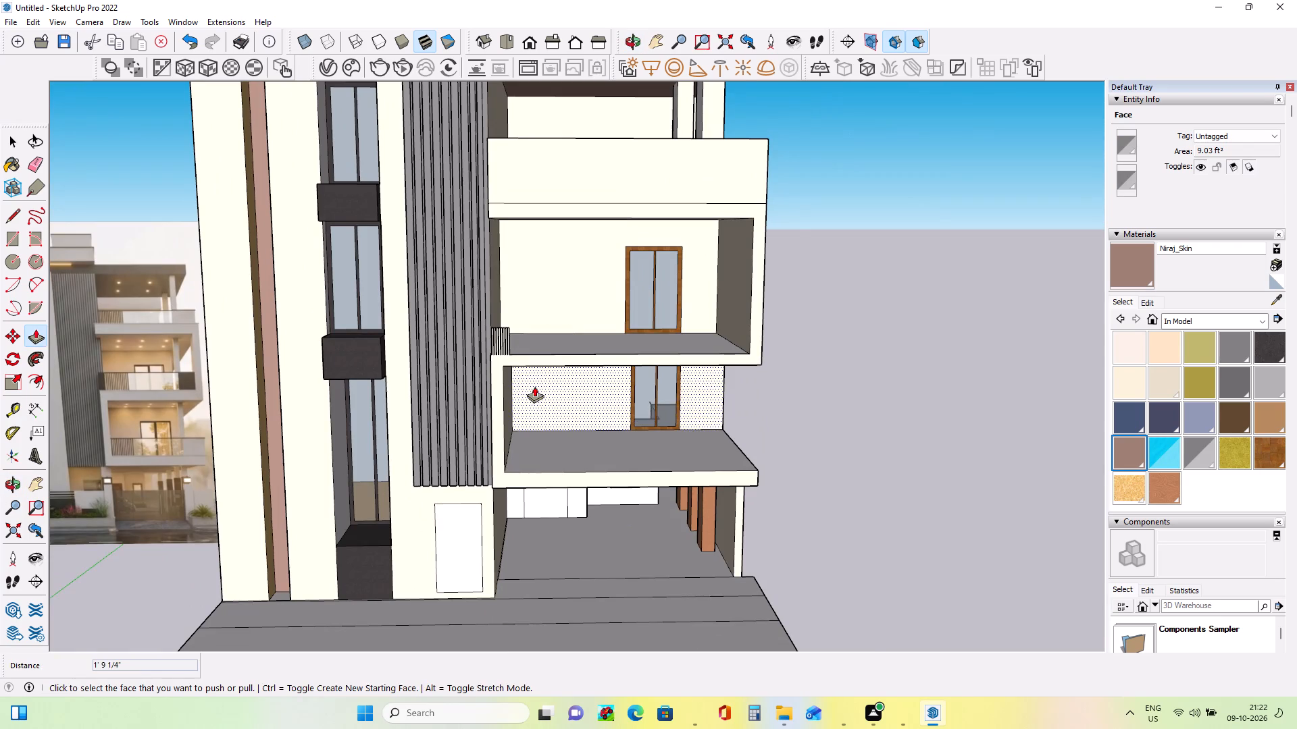
Raise the top of the balcony slat nearest the grey fluted wall by 5 15/16".
{"action": "scroll", "coordinate": [523, 370], "scroll_direction": "up", "scroll_amount": 8}
{"action": "middle_click_drag", "start_coordinate": [558, 294], "coordinate": [563, 460]}
{"action": "scroll", "coordinate": [422, 493], "scroll_direction": "up", "scroll_amount": 2}
{"action": "scroll", "coordinate": [422, 493], "scroll_direction": "down", "scroll_amount": 1}
{"action": "scroll", "coordinate": [422, 491], "scroll_direction": "up", "scroll_amount": 4}
{"action": "left_click", "coordinate": [432, 477]}
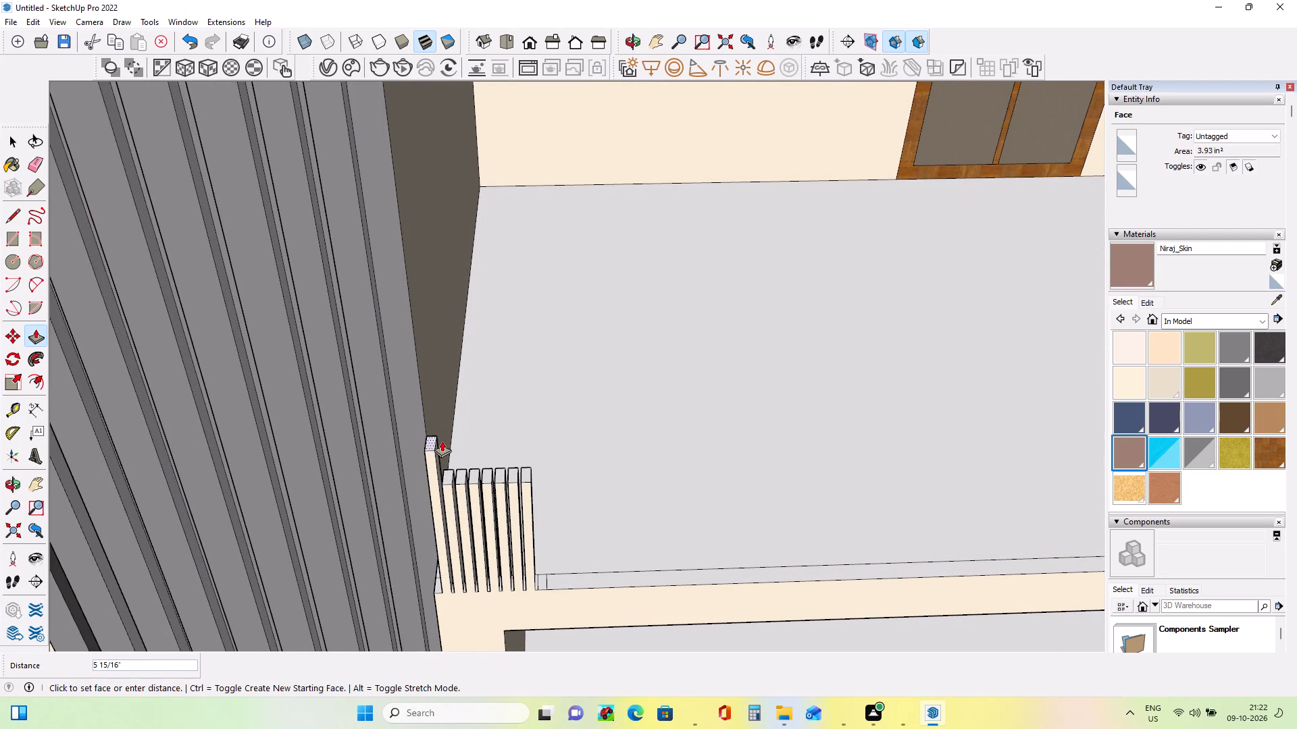
{"action": "left_click", "coordinate": [442, 441]}
Raise the tops of the remaining seven slats by 5 15/16" to match the first slat's height.
{"action": "left_click", "coordinate": [449, 475]}
{"action": "left_click", "coordinate": [431, 447]}
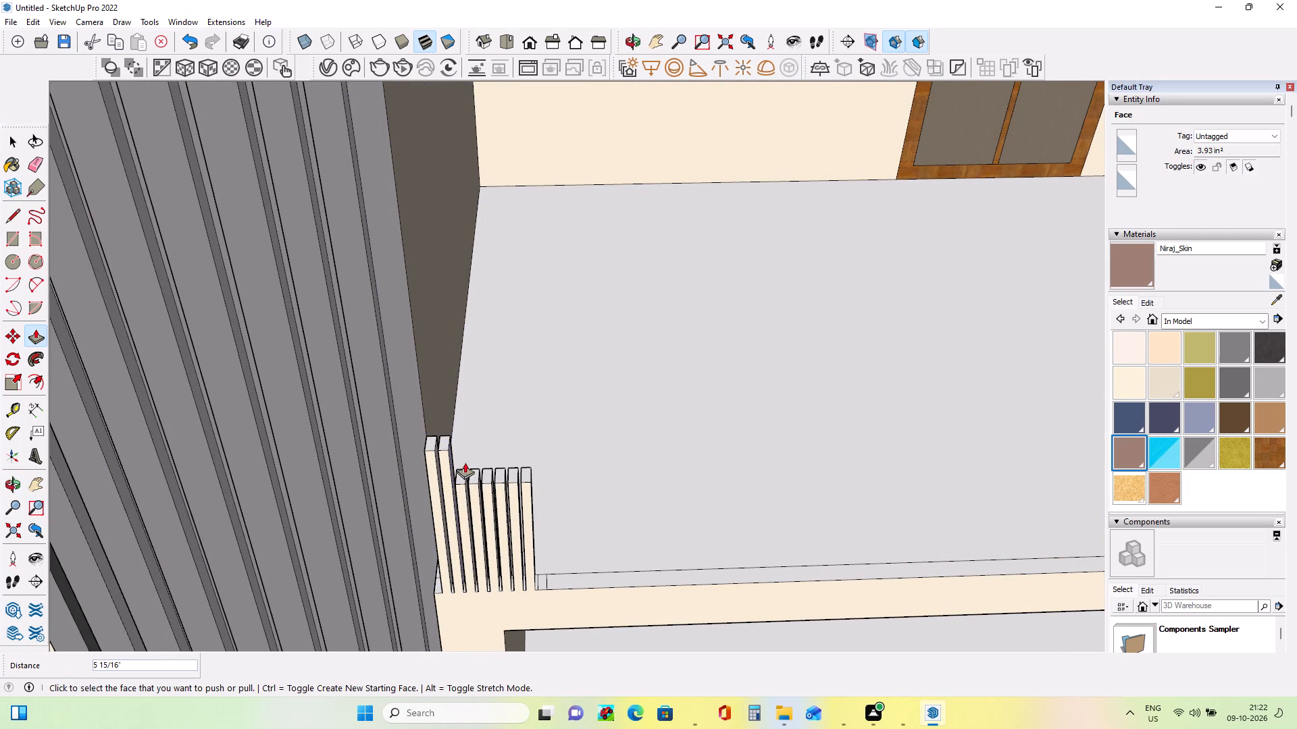
{"action": "left_click", "coordinate": [461, 479]}
{"action": "left_click", "coordinate": [440, 444]}
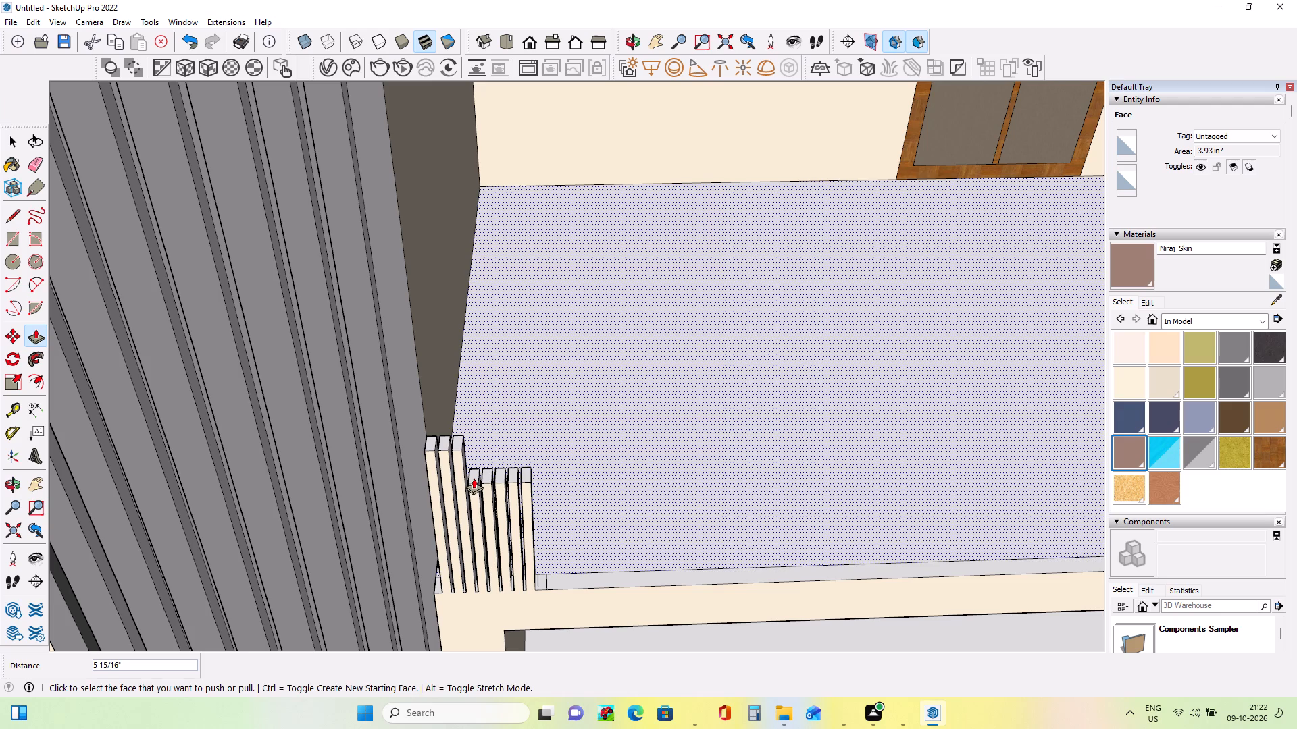
{"action": "left_click", "coordinate": [474, 479]}
{"action": "left_click", "coordinate": [442, 441]}
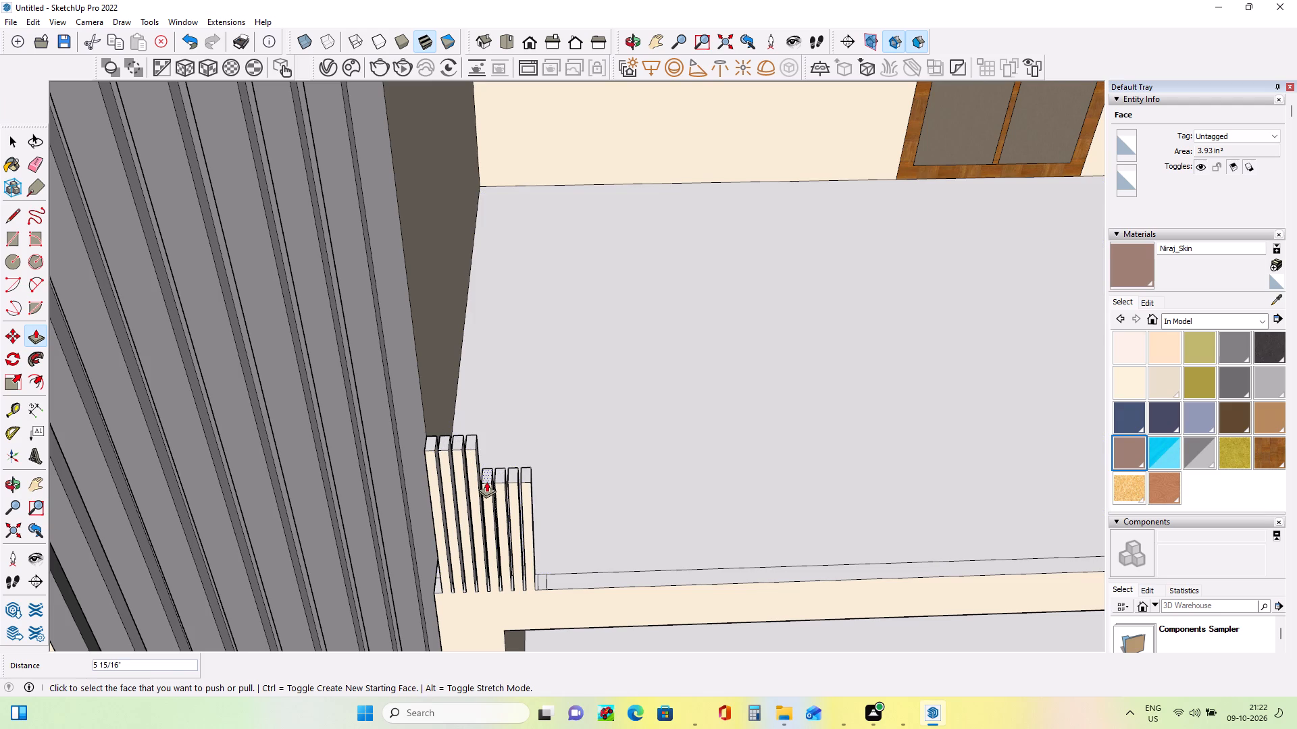
{"action": "left_click", "coordinate": [486, 481]}
{"action": "left_click", "coordinate": [446, 446]}
{"action": "left_click", "coordinate": [497, 477]}
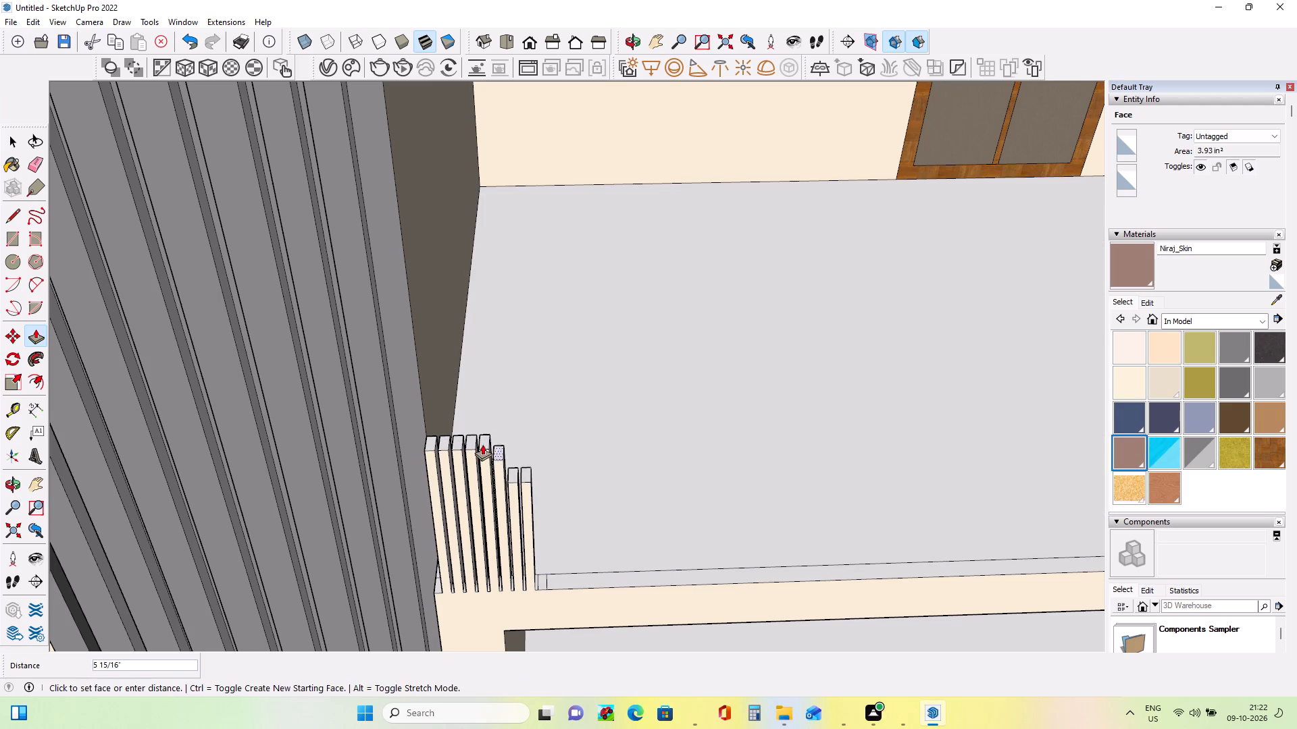
{"action": "left_click", "coordinate": [478, 439]}
{"action": "left_click", "coordinate": [516, 478]}
{"action": "left_click", "coordinate": [498, 443]}
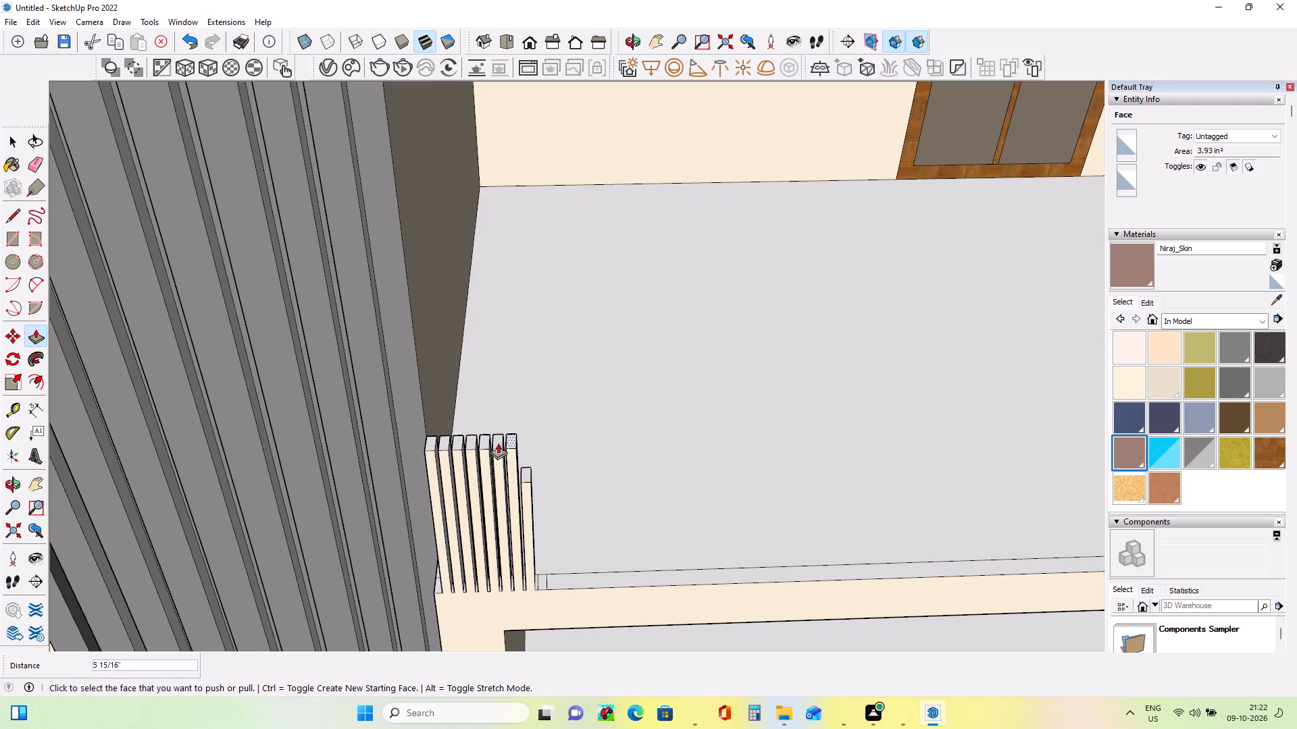
{"action": "left_click", "coordinate": [525, 476]}
{"action": "left_click", "coordinate": [508, 443]}
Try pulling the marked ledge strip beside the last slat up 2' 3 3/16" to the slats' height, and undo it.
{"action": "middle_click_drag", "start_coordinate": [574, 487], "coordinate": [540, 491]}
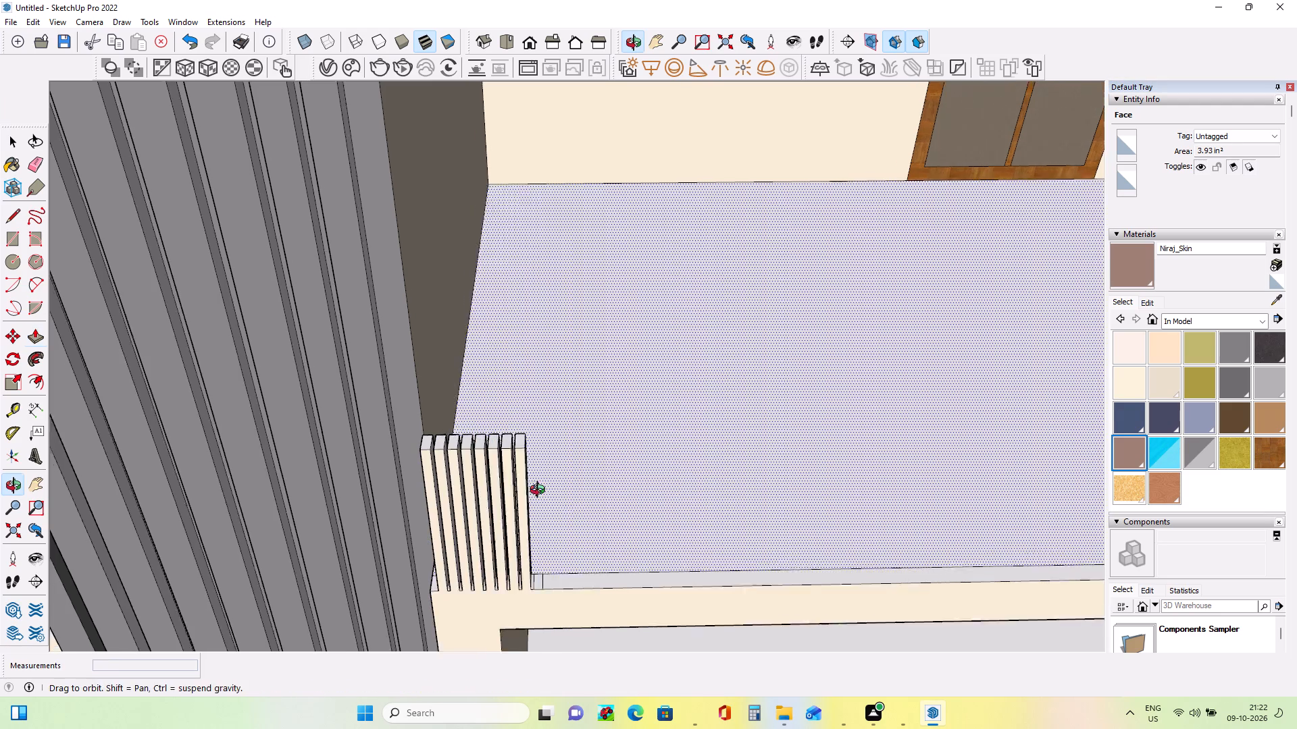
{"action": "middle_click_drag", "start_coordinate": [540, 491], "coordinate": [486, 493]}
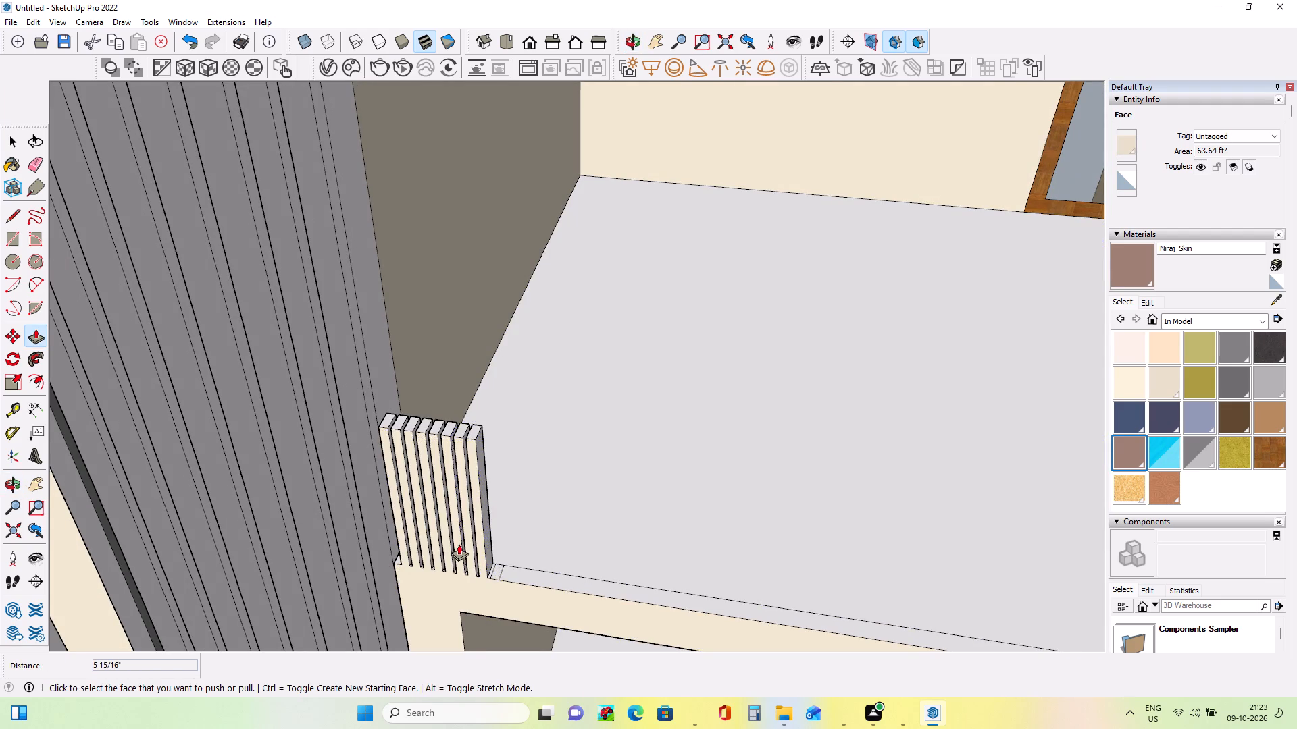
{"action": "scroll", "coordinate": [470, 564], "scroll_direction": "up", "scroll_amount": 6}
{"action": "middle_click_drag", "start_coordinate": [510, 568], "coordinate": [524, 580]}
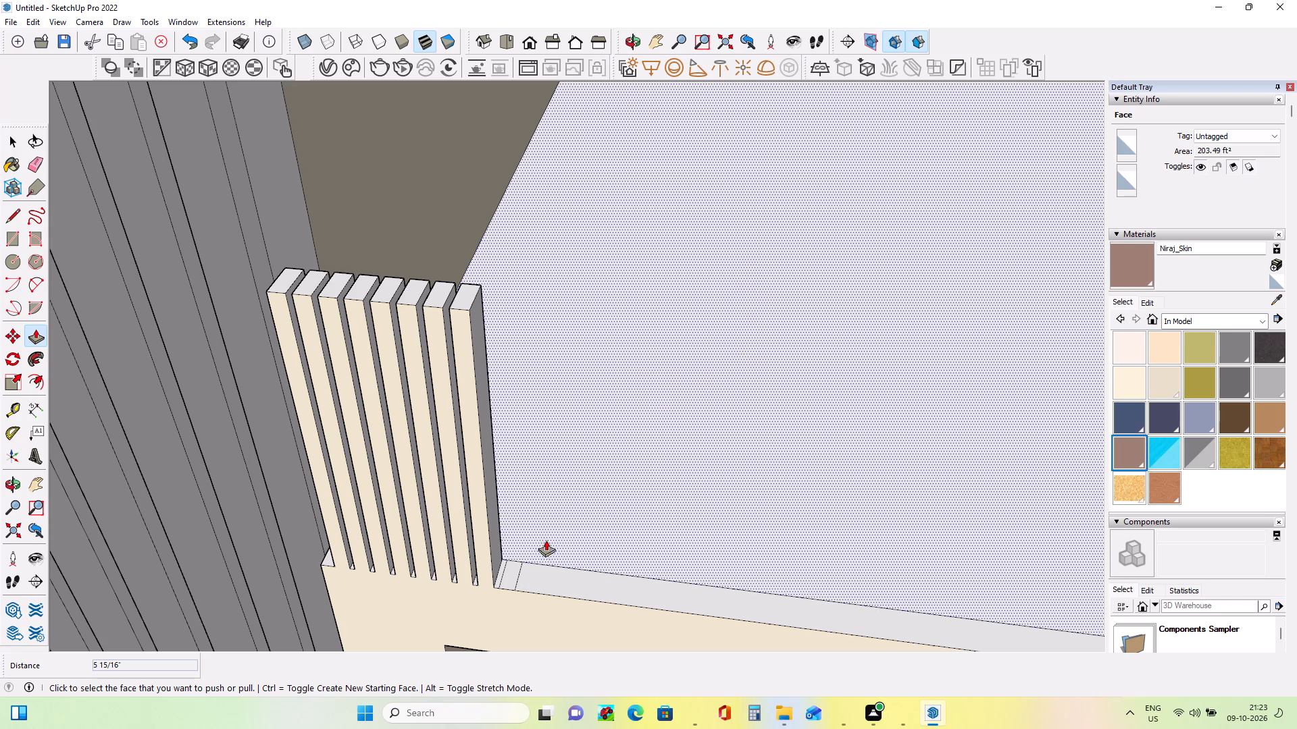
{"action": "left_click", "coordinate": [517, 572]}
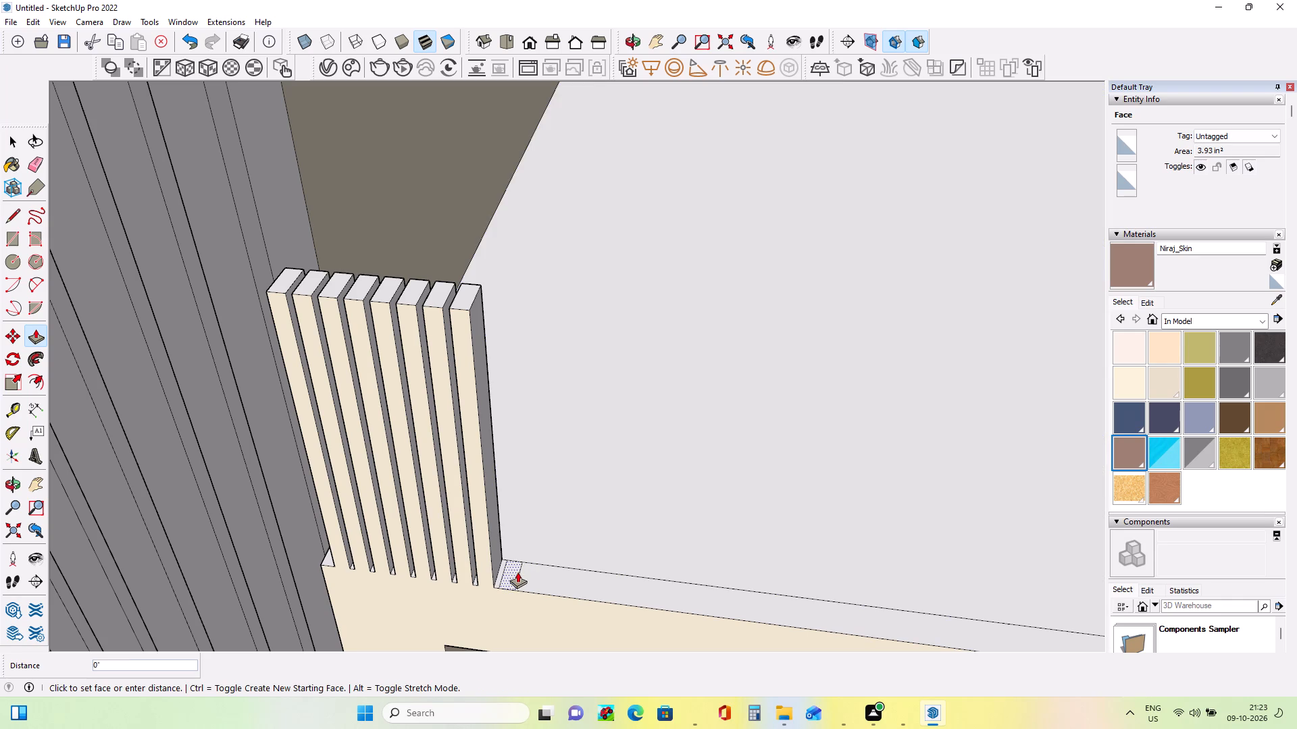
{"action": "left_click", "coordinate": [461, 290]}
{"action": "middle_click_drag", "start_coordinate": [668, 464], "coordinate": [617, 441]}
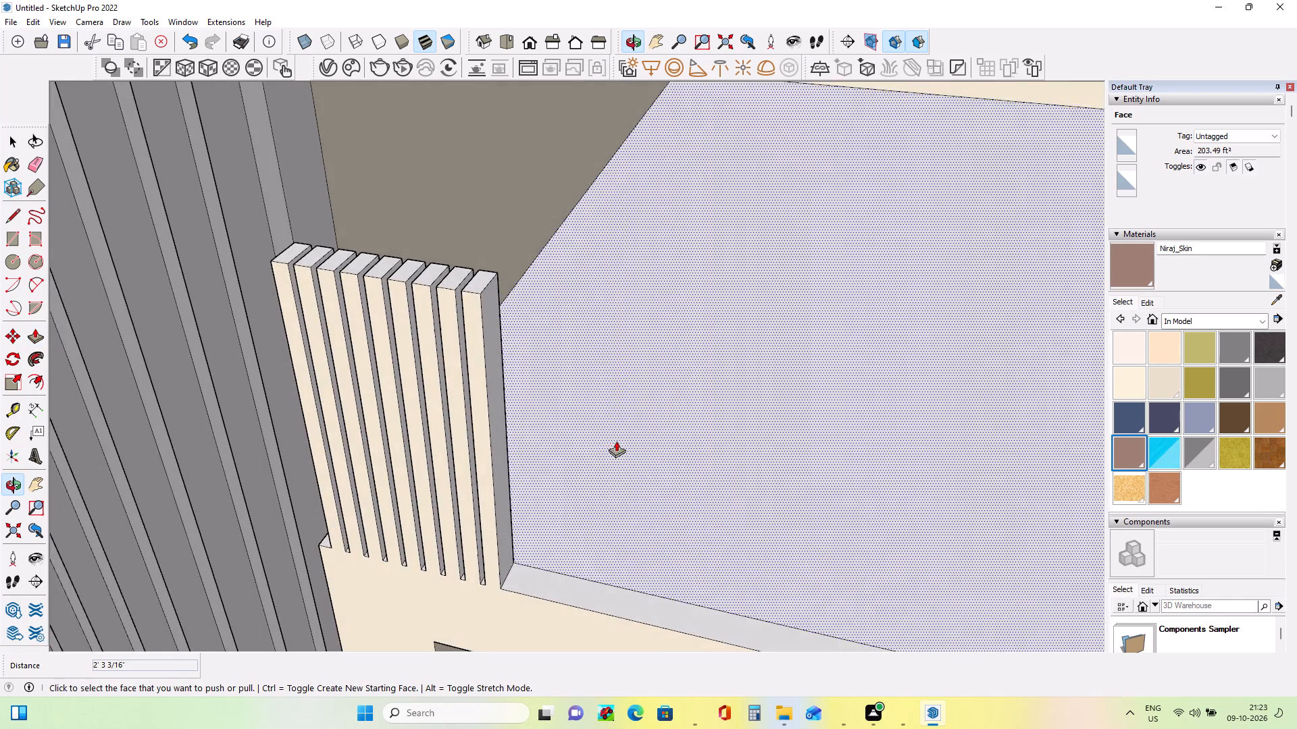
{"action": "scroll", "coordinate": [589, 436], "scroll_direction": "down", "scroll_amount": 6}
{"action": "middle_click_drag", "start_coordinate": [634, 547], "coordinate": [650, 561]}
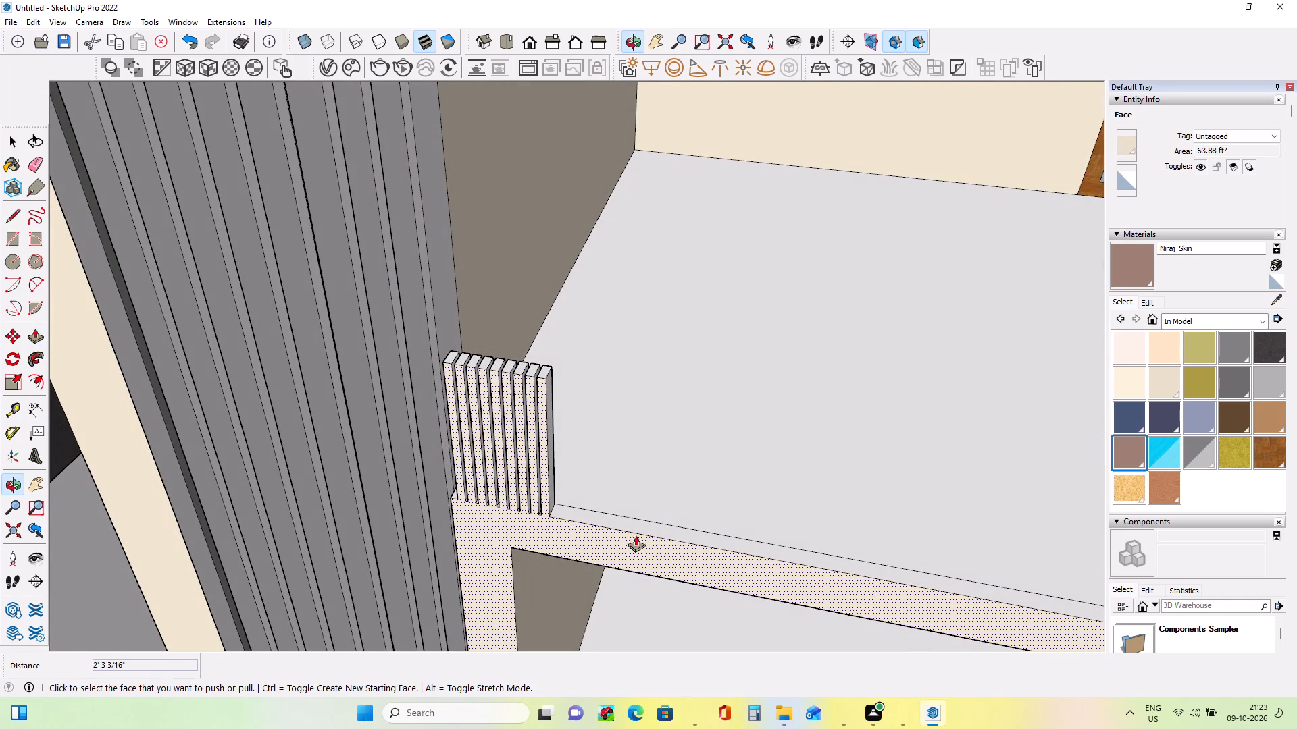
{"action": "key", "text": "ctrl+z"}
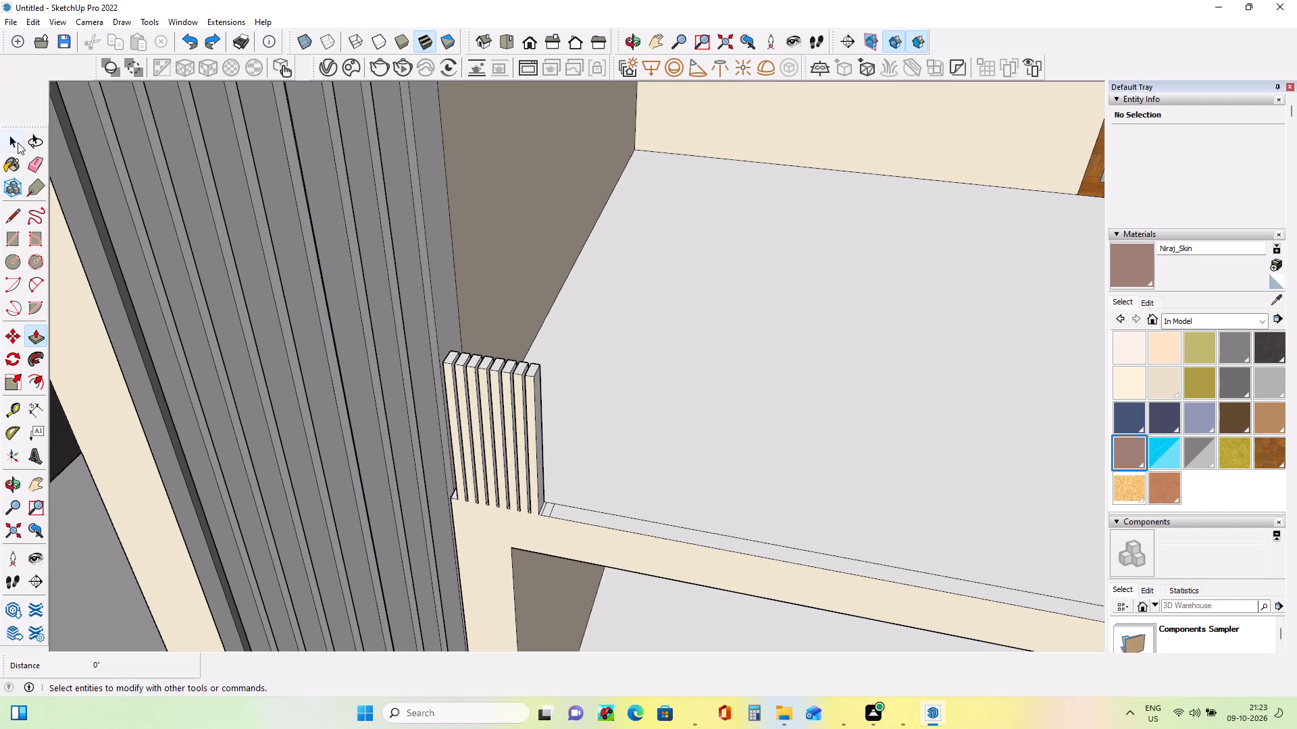
Copy the two short edges of the marked strip beside the last slat 1 3/4" along the ledge.
{"action": "left_click", "coordinate": [18, 142]}
{"action": "scroll", "coordinate": [546, 518], "scroll_direction": "up", "scroll_amount": 9}
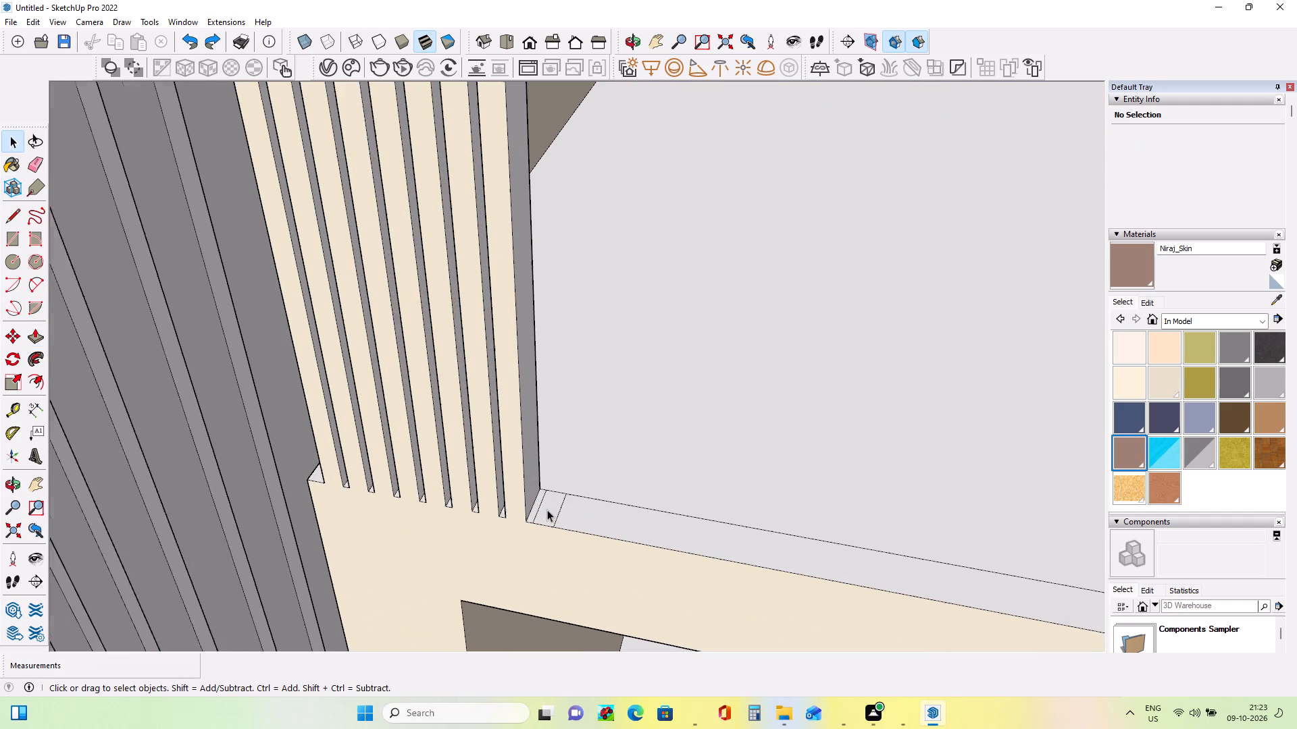
{"action": "scroll", "coordinate": [547, 510], "scroll_direction": "up", "scroll_amount": 1}
{"action": "left_click", "coordinate": [537, 504]}
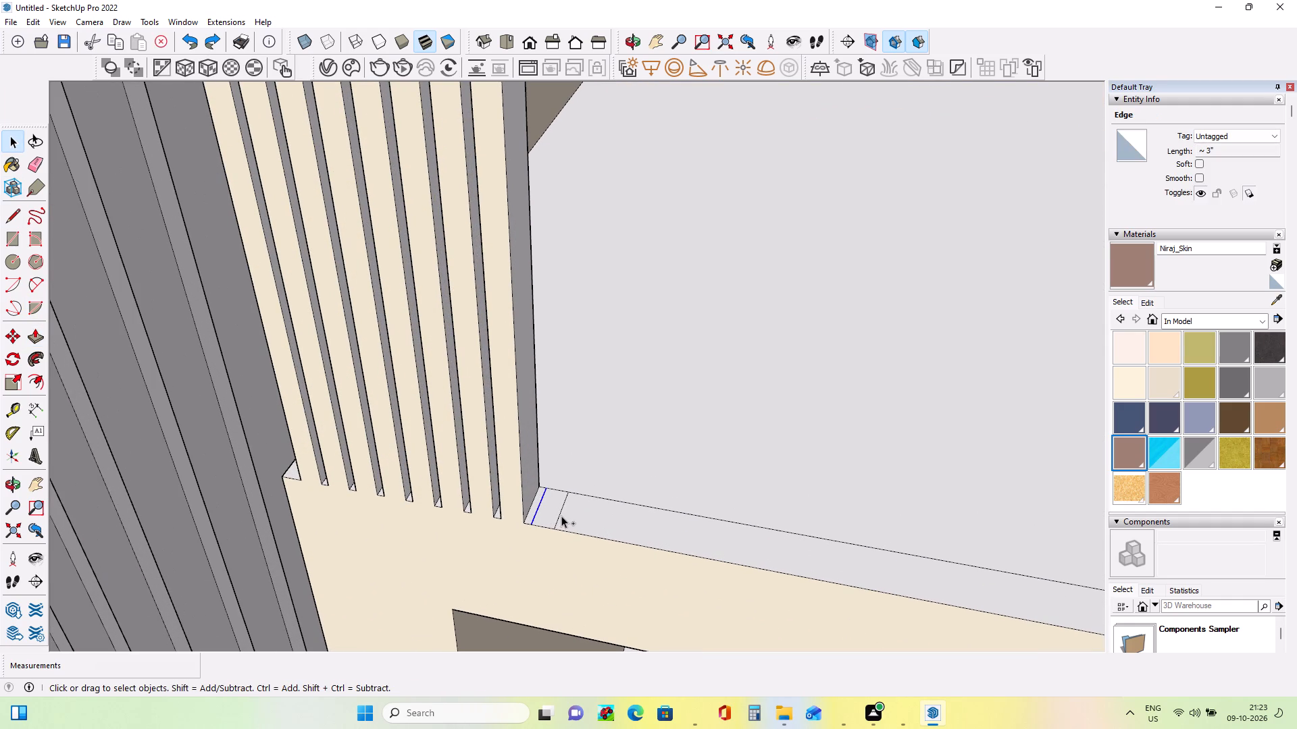
{"action": "left_click", "coordinate": [559, 512], "text": "ctrl"}
{"action": "scroll", "coordinate": [569, 493], "scroll_direction": "down", "scroll_amount": 3, "text": "ctrl"}
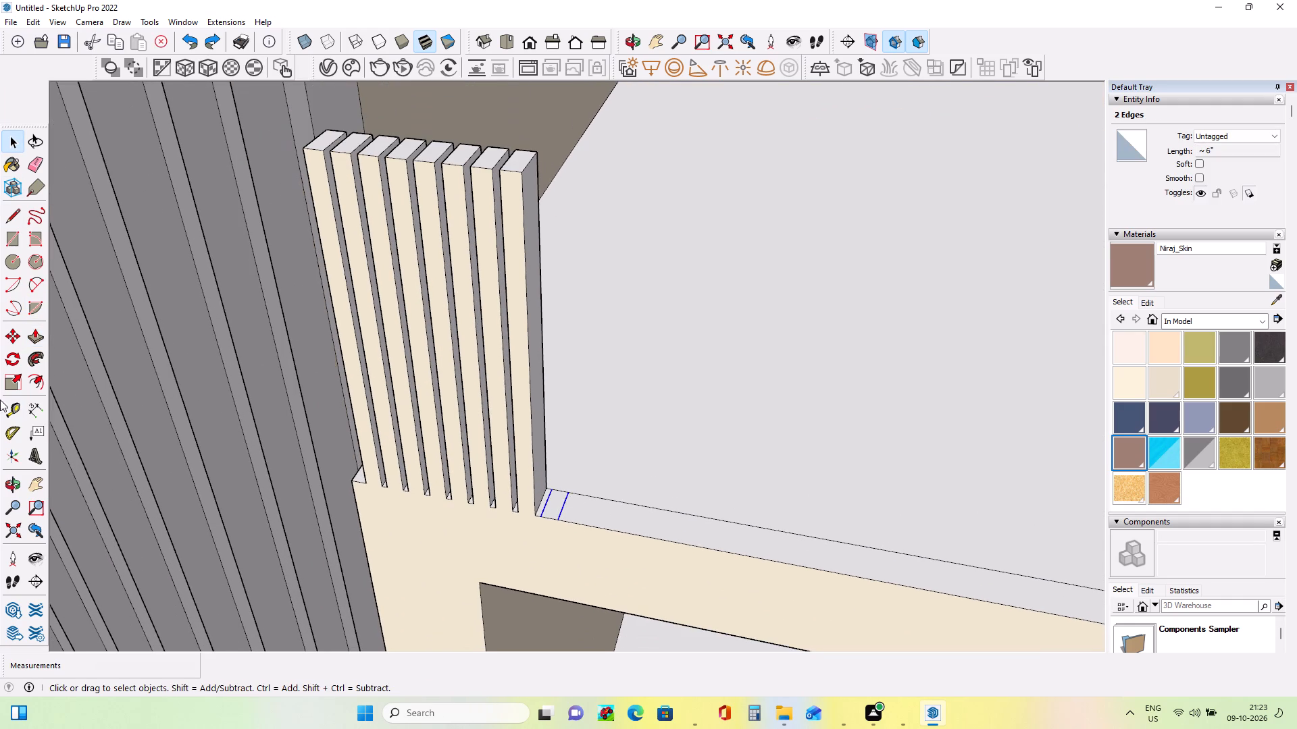
{"action": "left_click", "coordinate": [15, 333]}
{"action": "scroll", "coordinate": [570, 535], "scroll_direction": "up", "scroll_amount": 3}
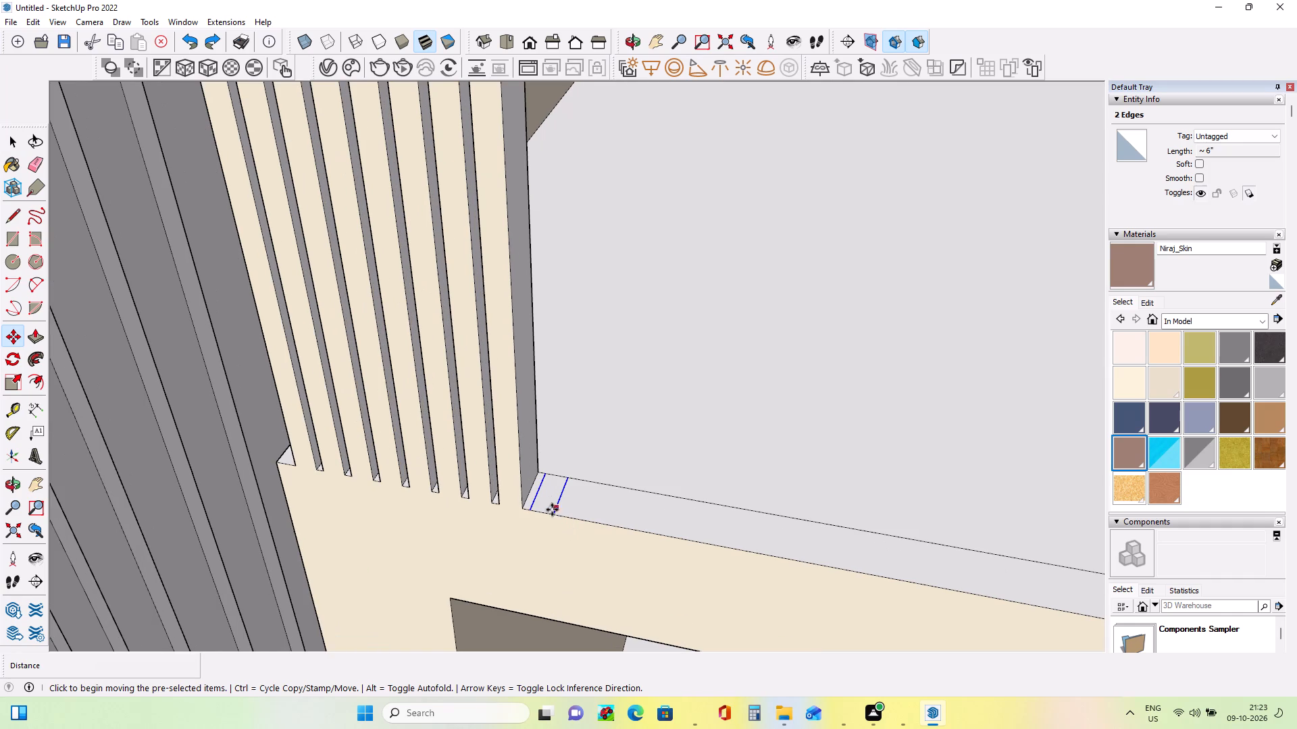
{"action": "left_click", "coordinate": [554, 514]}
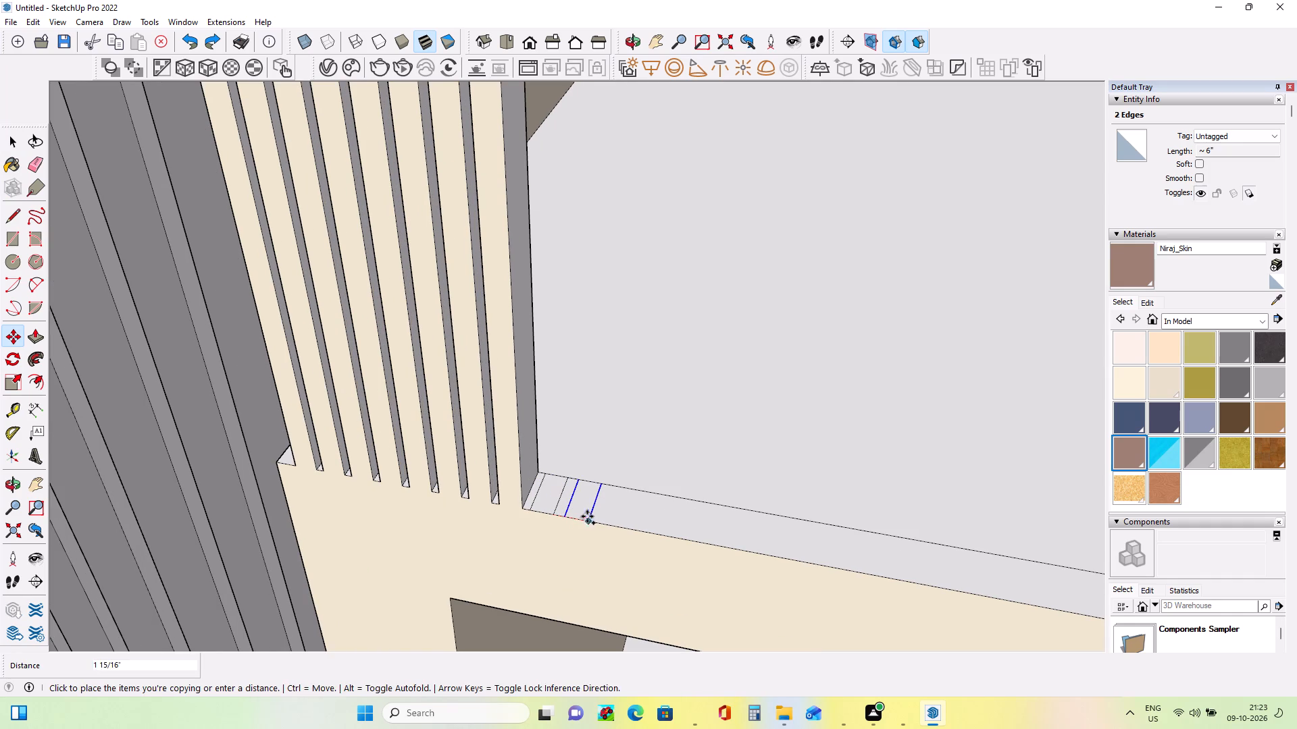
{"action": "left_click", "coordinate": [586, 516]}
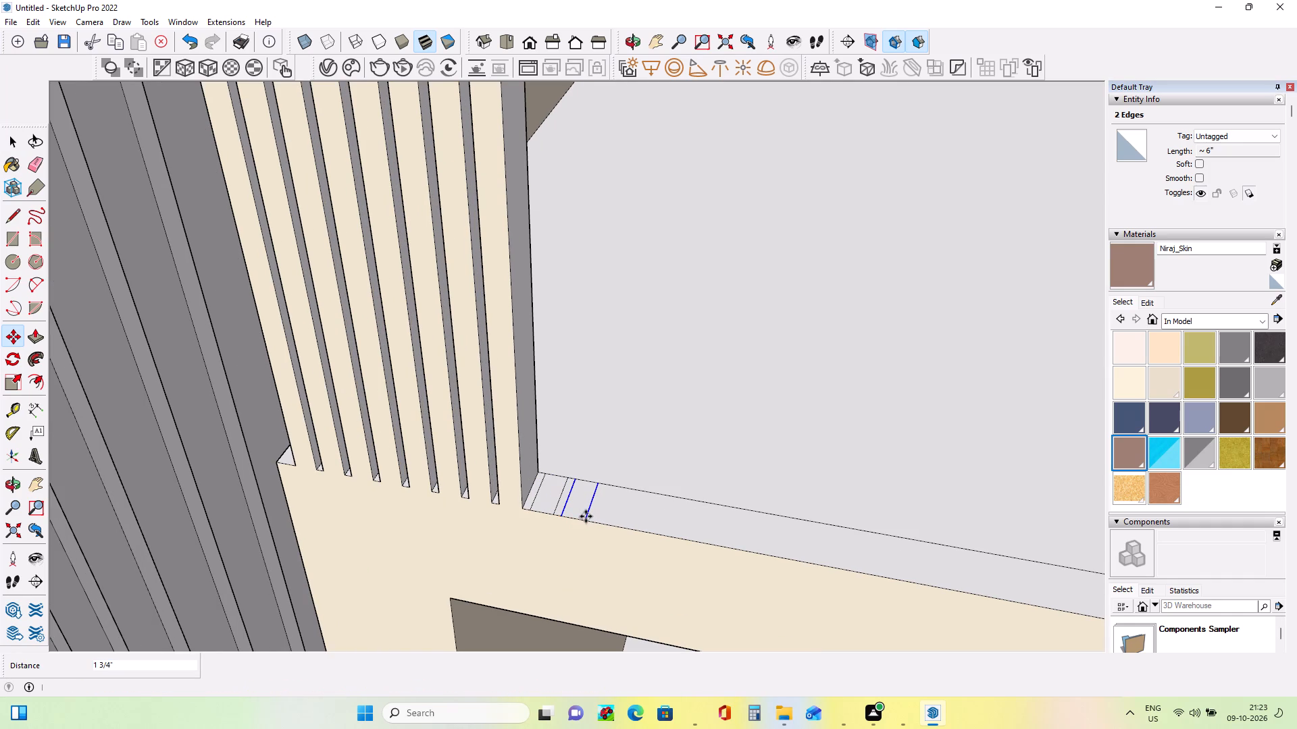
Copy the edge pair again 1 13/16" along the ledge and repeat it as a 10-copy linear array.
{"action": "left_click", "coordinate": [586, 516]}
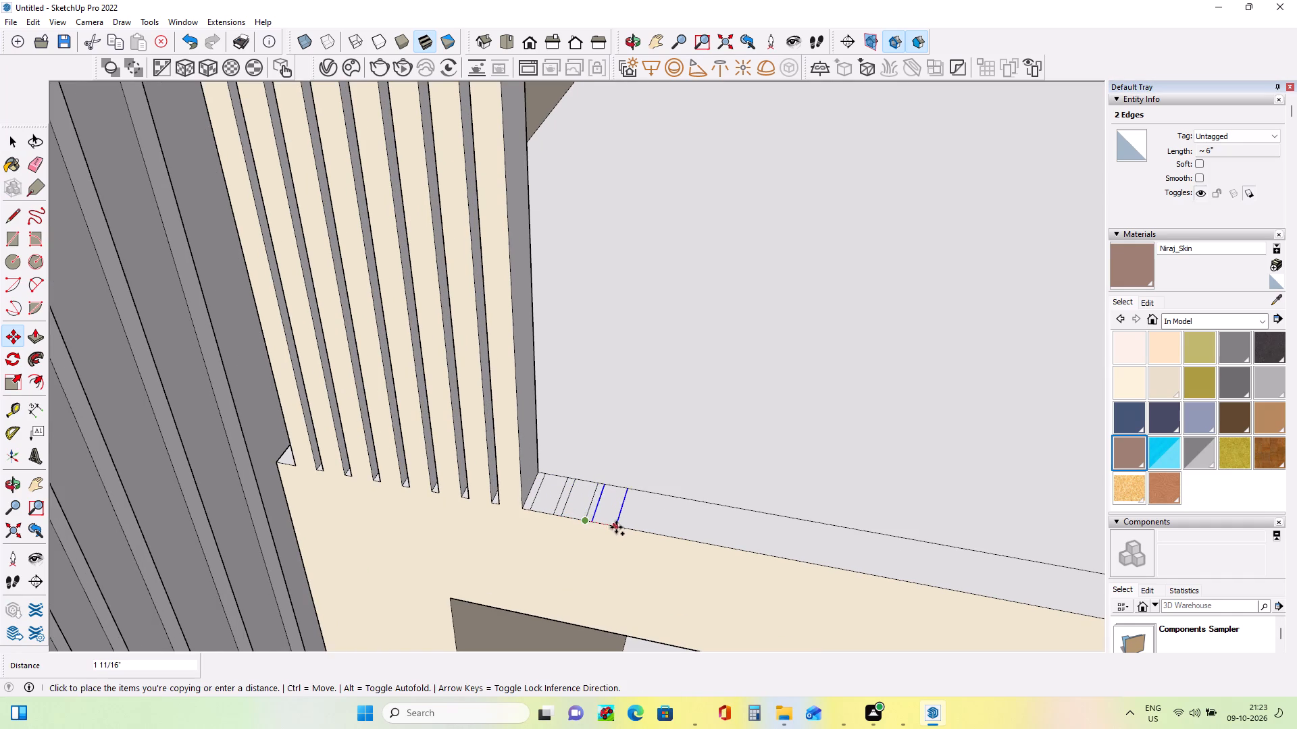
{"action": "left_click", "coordinate": [617, 529]}
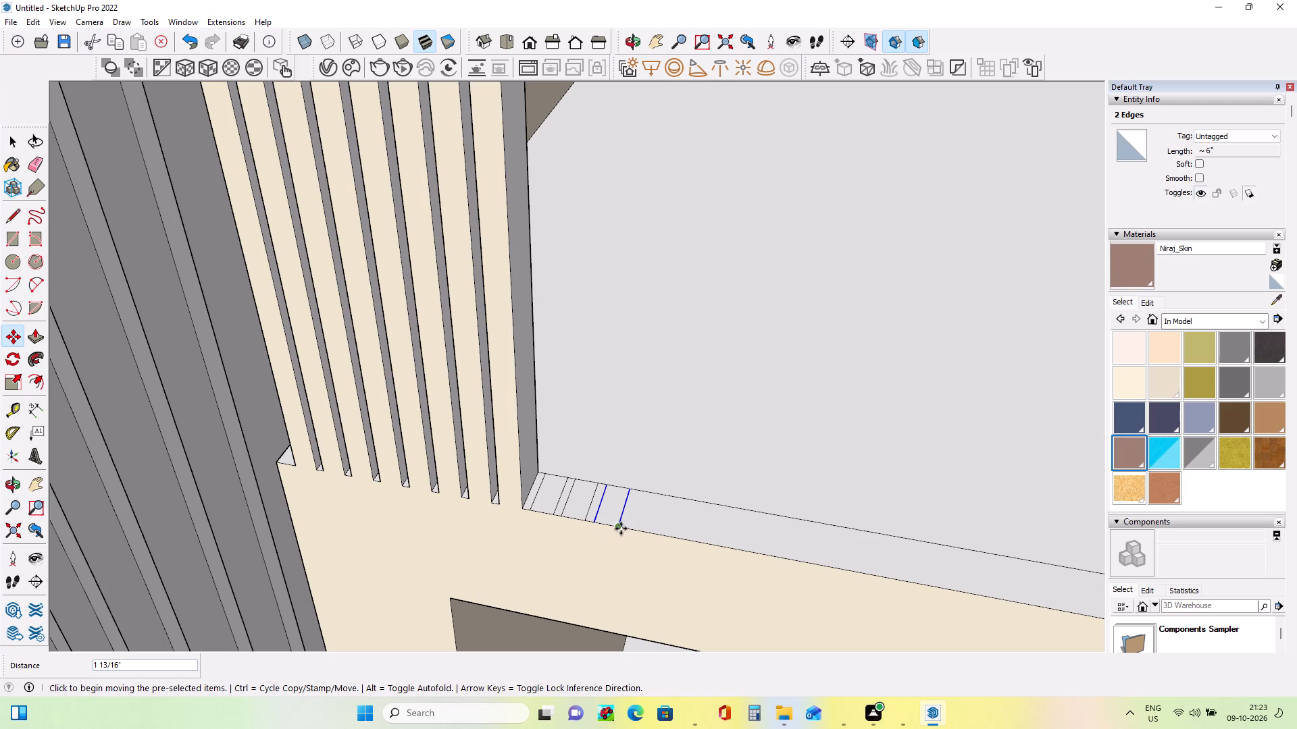
{"action": "key", "text": "shift+asterisk"}
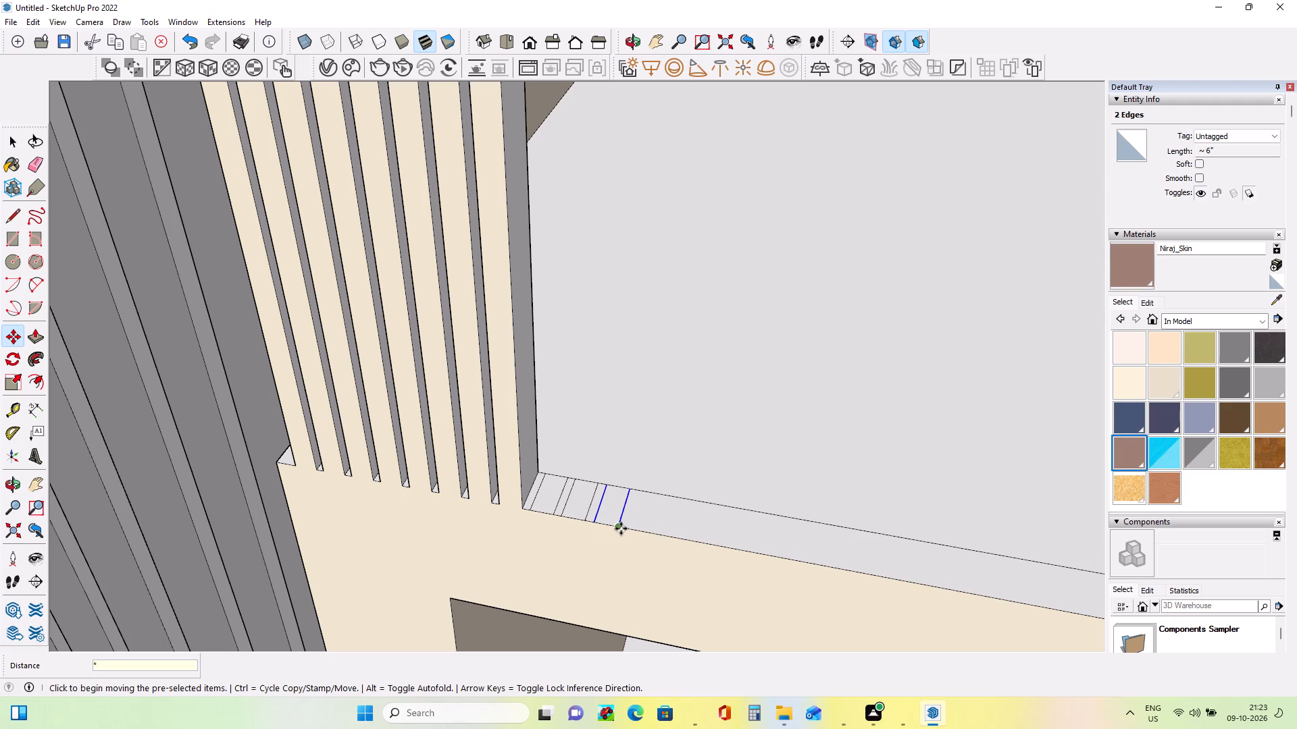
{"action": "key", "text": "1"}
{"action": "key", "text": "0"}
{"action": "key", "text": "Return"}
Push/Pull the first four marked ledge strips beside the last slat up 2' 3 3/16" to the existing slats' height.
{"action": "scroll", "coordinate": [621, 529], "scroll_direction": "down", "scroll_amount": 19}
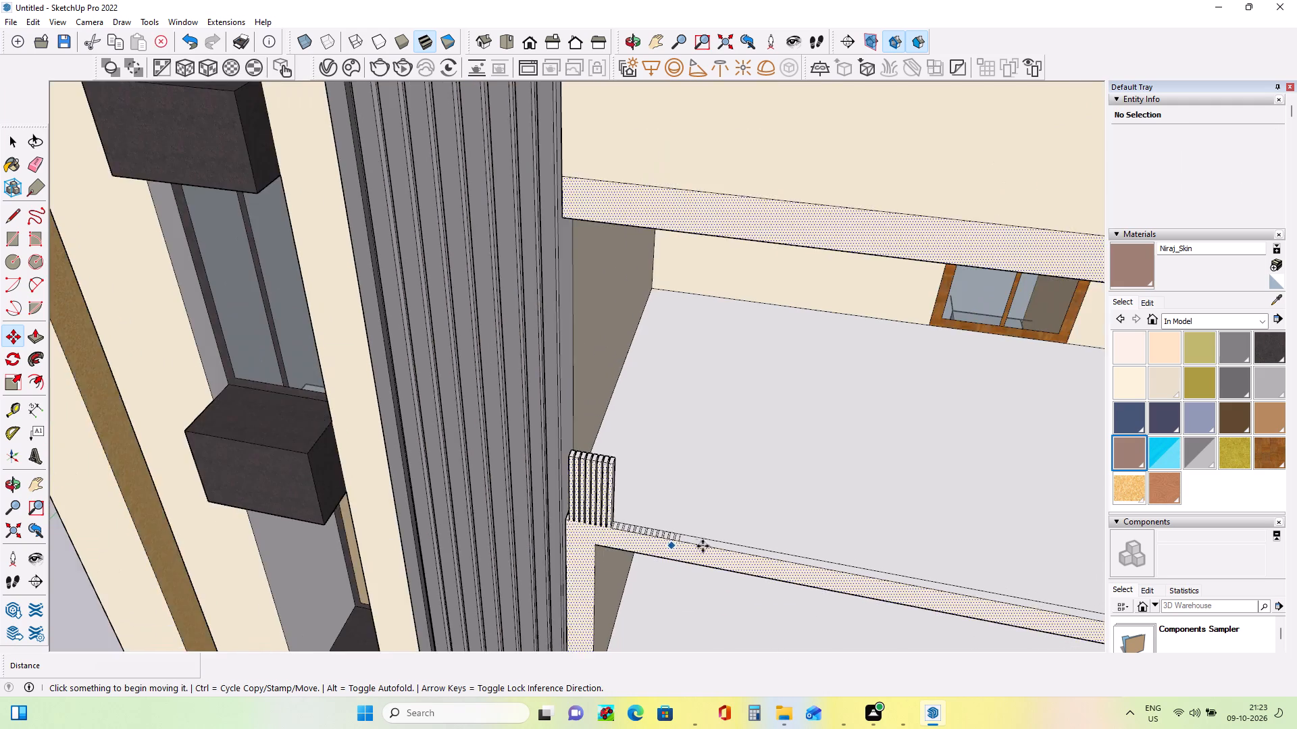
{"action": "scroll", "coordinate": [703, 545], "scroll_direction": "down", "scroll_amount": 4}
{"action": "middle_click_drag", "start_coordinate": [770, 585], "coordinate": [786, 541]}
{"action": "scroll", "coordinate": [739, 512], "scroll_direction": "down", "scroll_amount": 2}
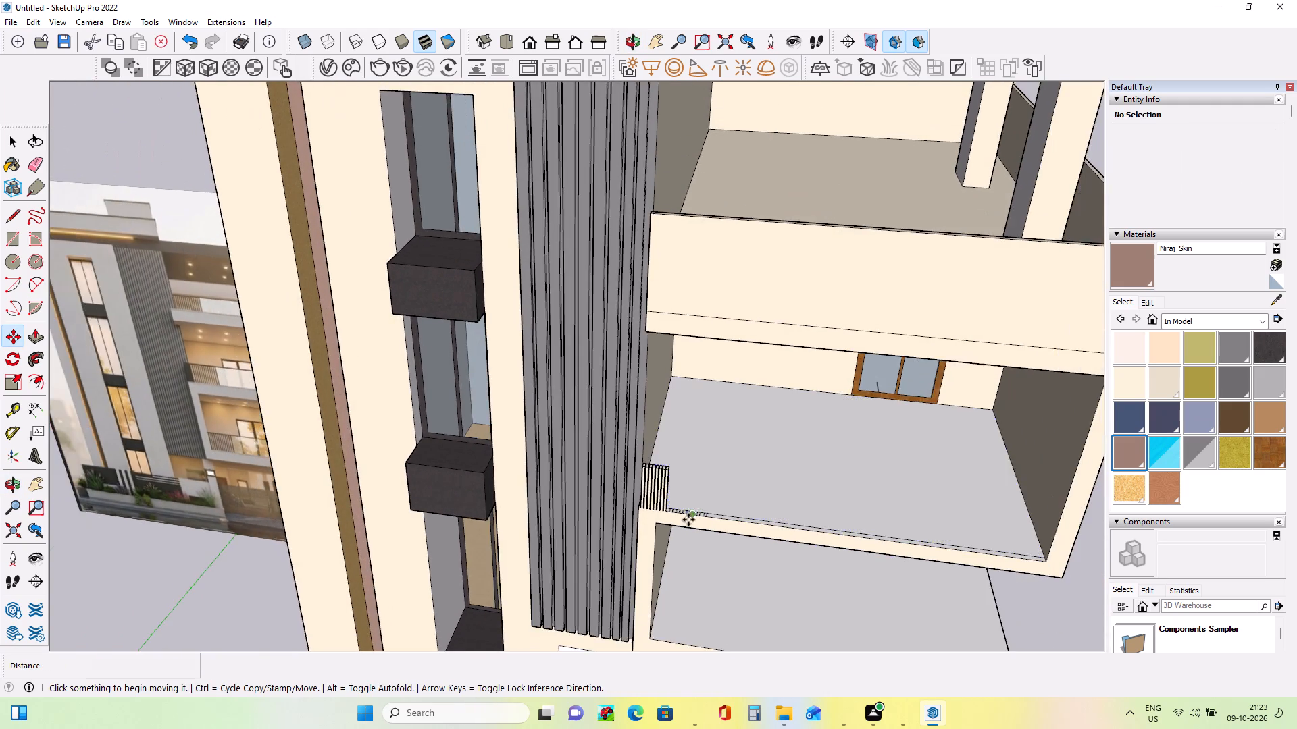
{"action": "scroll", "coordinate": [688, 520], "scroll_direction": "up", "scroll_amount": 14}
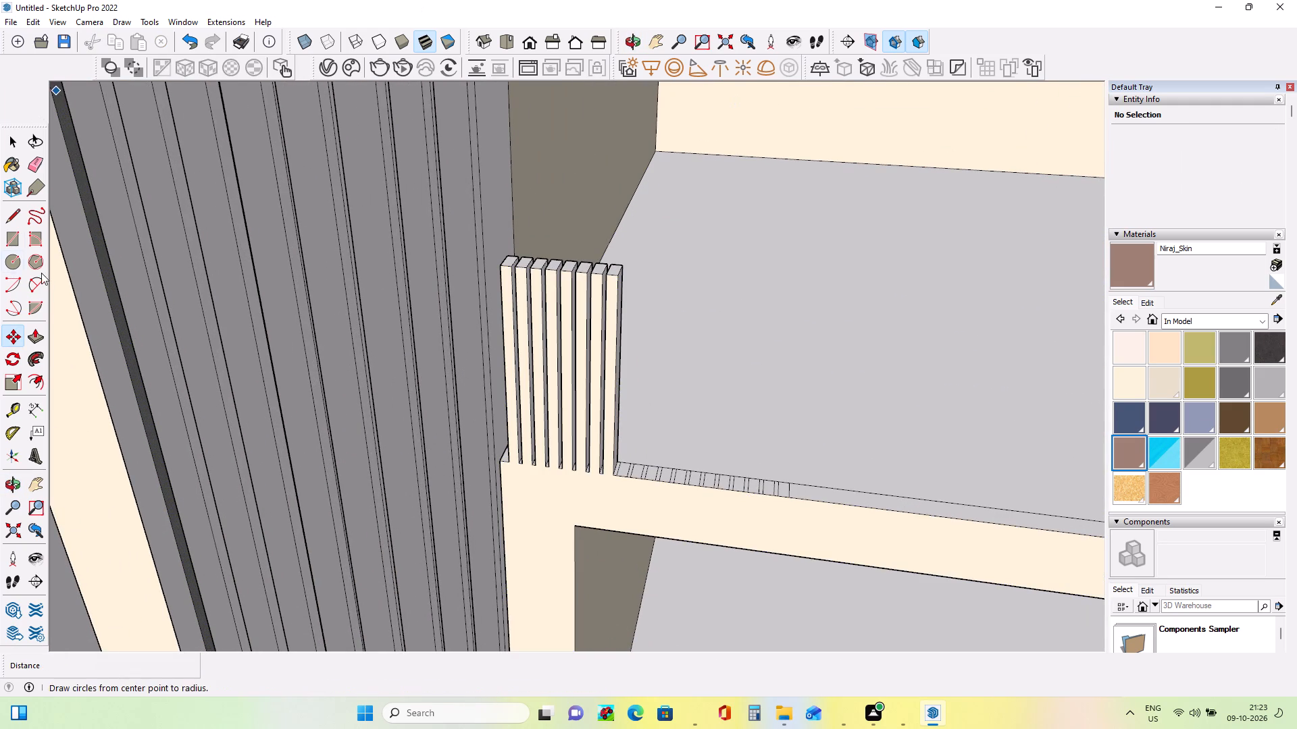
{"action": "left_click", "coordinate": [41, 341]}
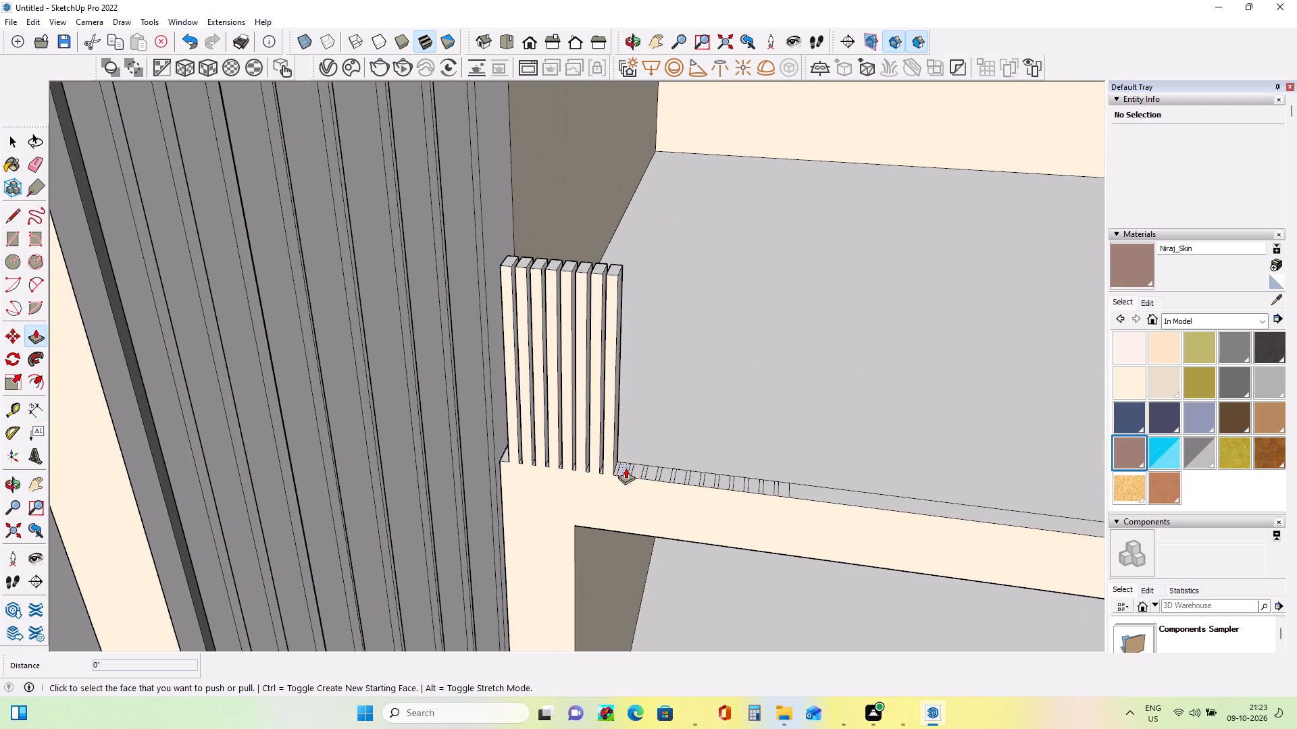
{"action": "left_click", "coordinate": [626, 468]}
{"action": "left_click", "coordinate": [608, 271]}
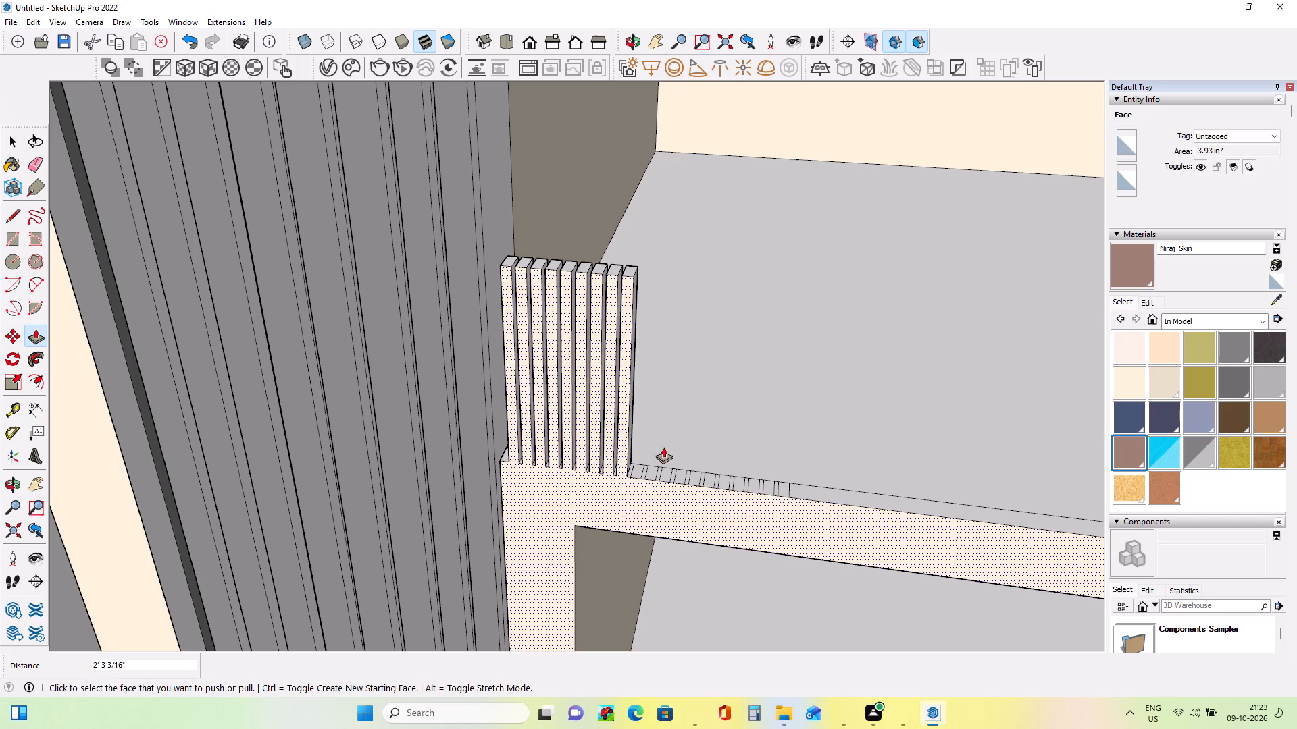
{"action": "left_click", "coordinate": [636, 471]}
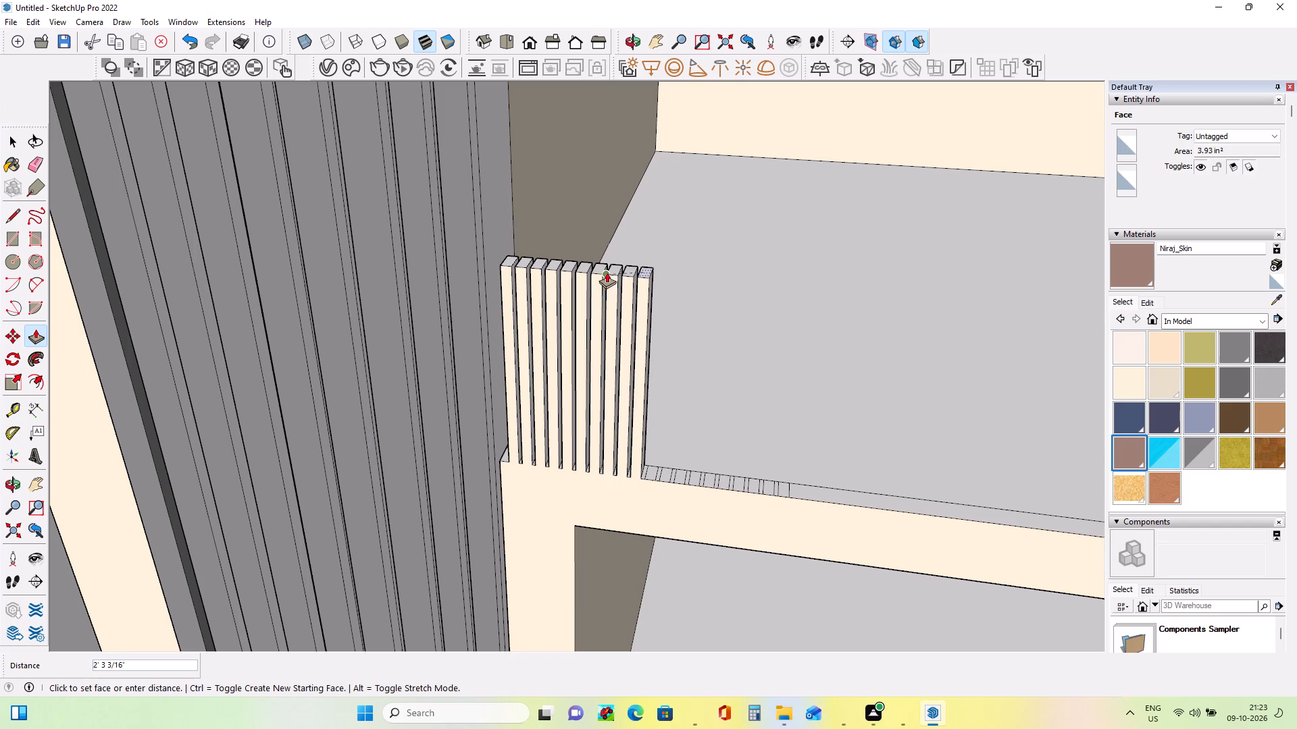
{"action": "left_click", "coordinate": [607, 267]}
{"action": "middle_click_drag", "start_coordinate": [682, 477], "coordinate": [690, 559]}
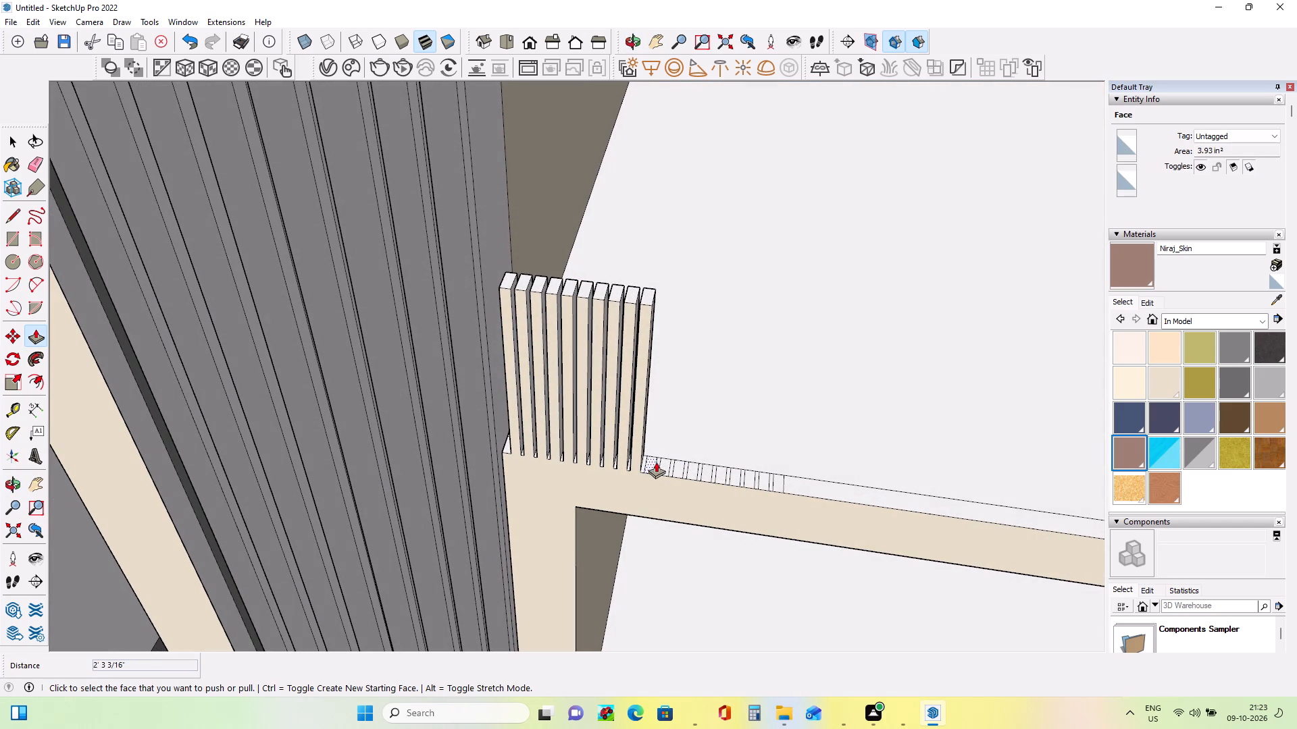
{"action": "left_click", "coordinate": [651, 464]}
{"action": "left_click", "coordinate": [630, 295]}
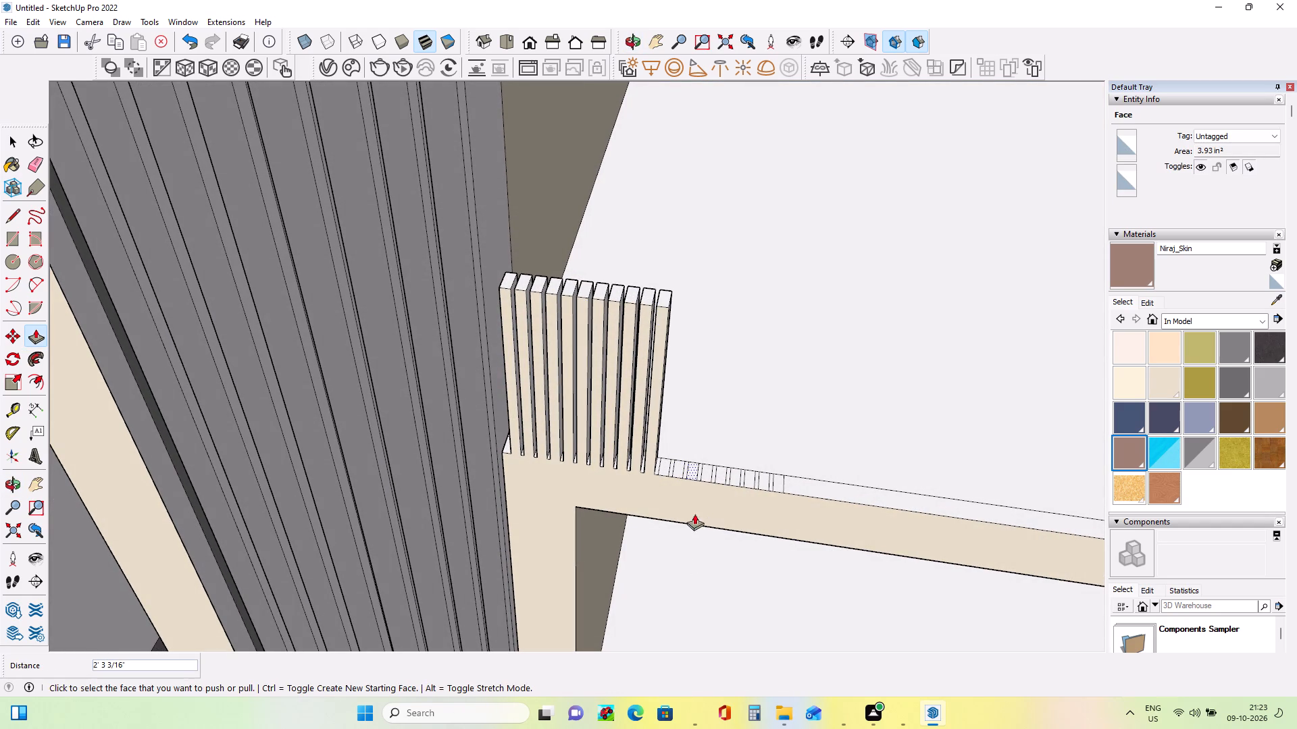
{"action": "left_click", "coordinate": [665, 470]}
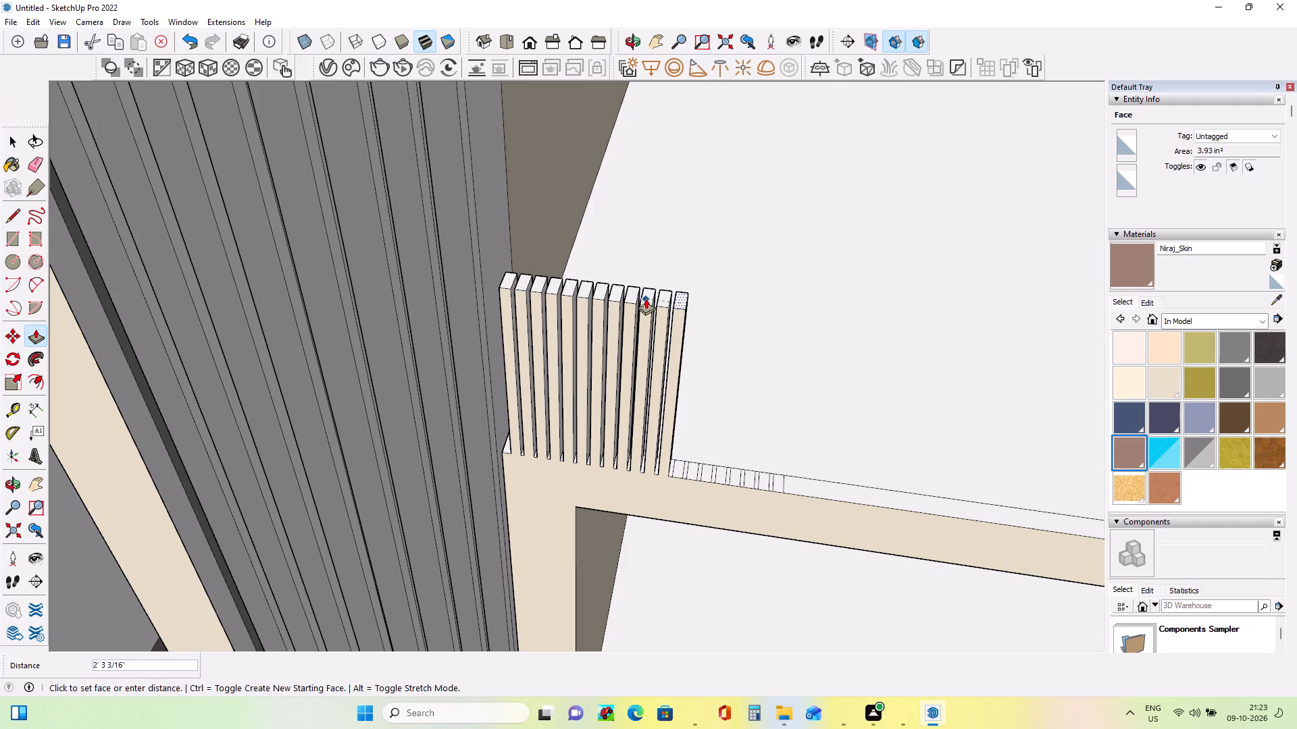
{"action": "left_click", "coordinate": [646, 298]}
Raise the next four marked ledge strips 2' 3 3/16" to match the height of the neighbouring slats.
{"action": "left_click", "coordinate": [677, 470]}
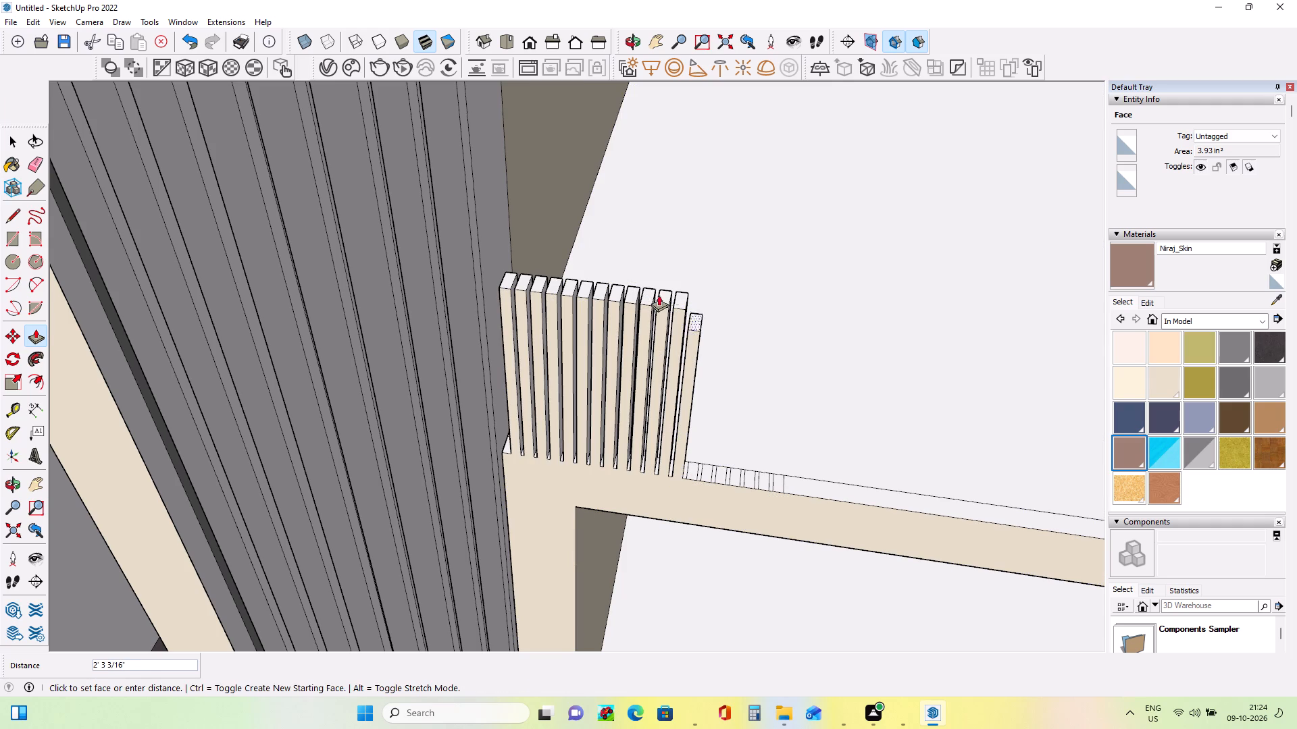
{"action": "left_click", "coordinate": [659, 286]}
{"action": "left_click", "coordinate": [692, 471]}
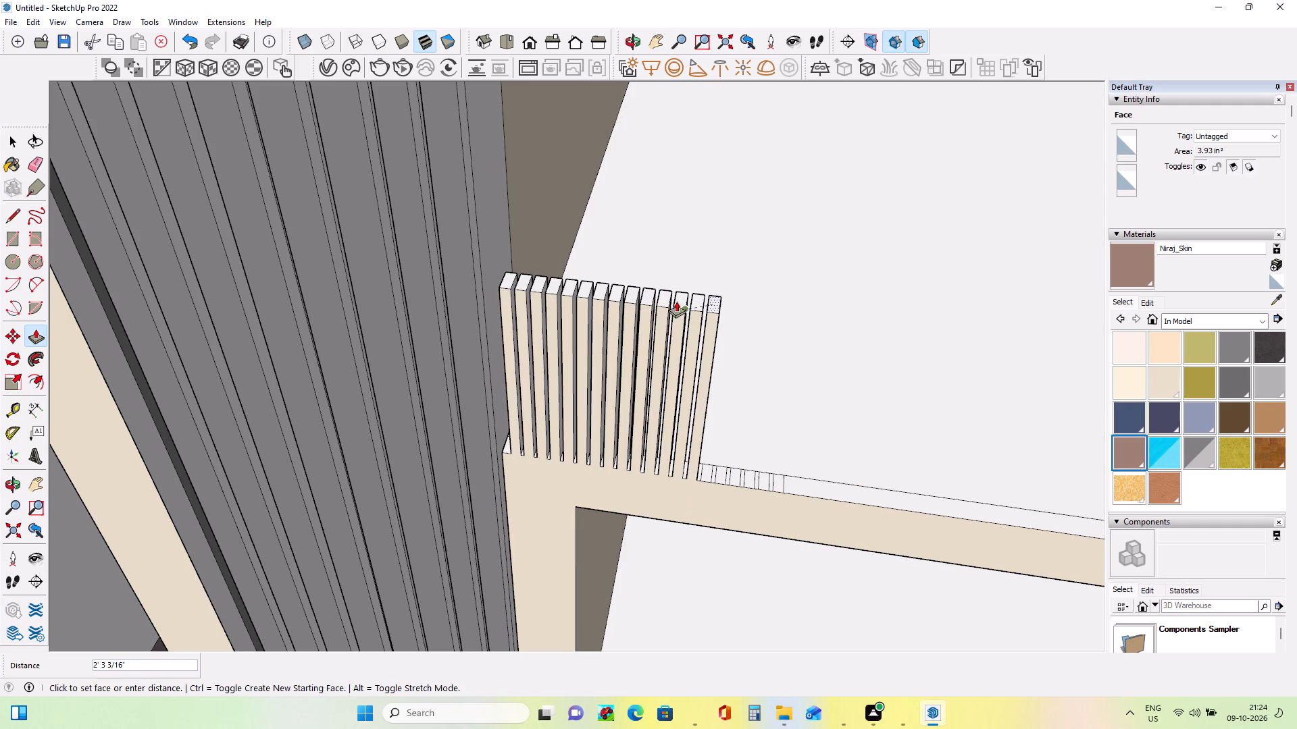
{"action": "left_click", "coordinate": [673, 292]}
{"action": "left_click", "coordinate": [705, 478]}
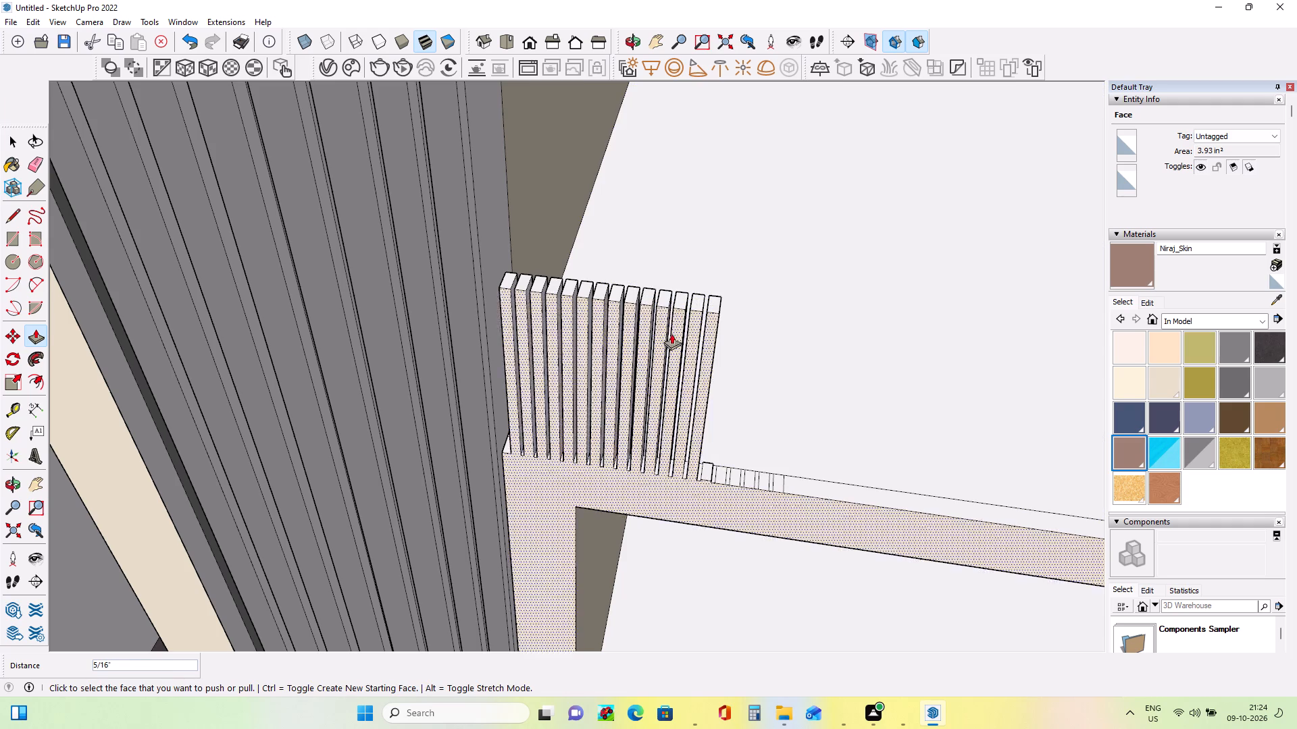
{"action": "left_click", "coordinate": [704, 471]}
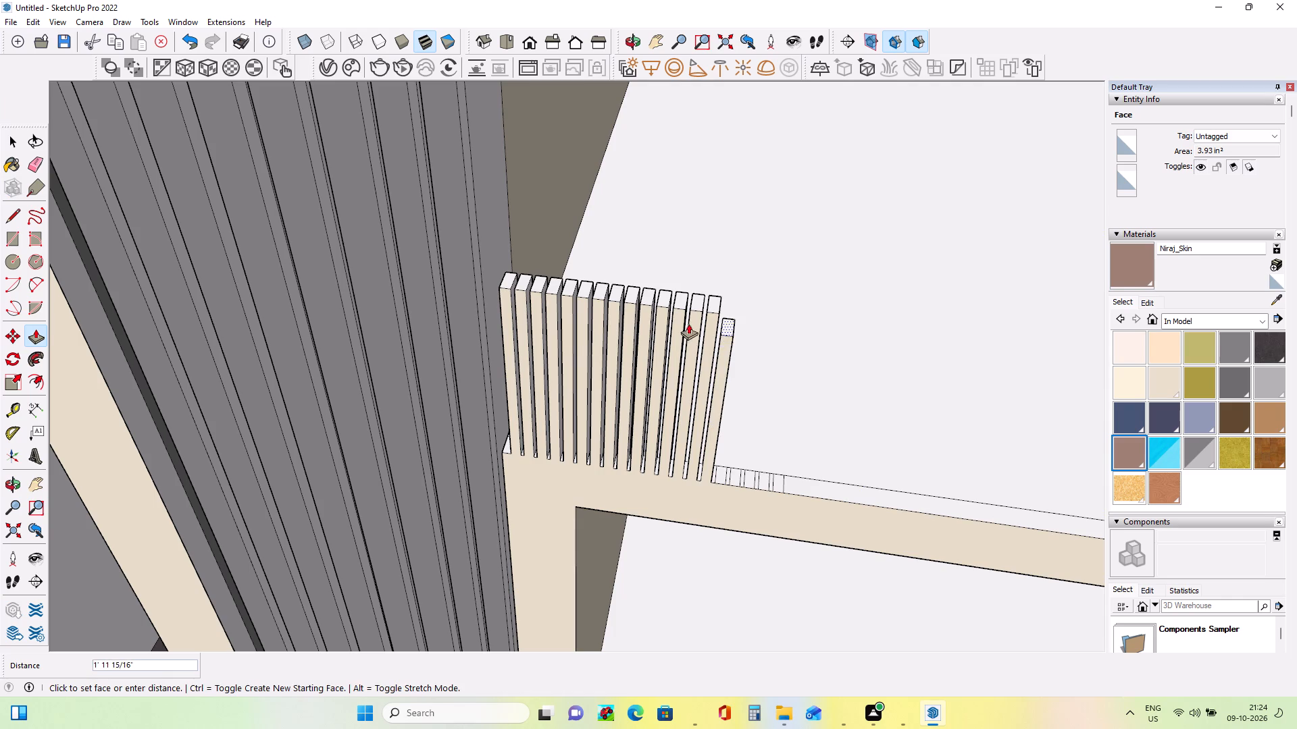
{"action": "left_click", "coordinate": [686, 302]}
{"action": "scroll", "coordinate": [760, 480], "scroll_direction": "up", "scroll_amount": 3}
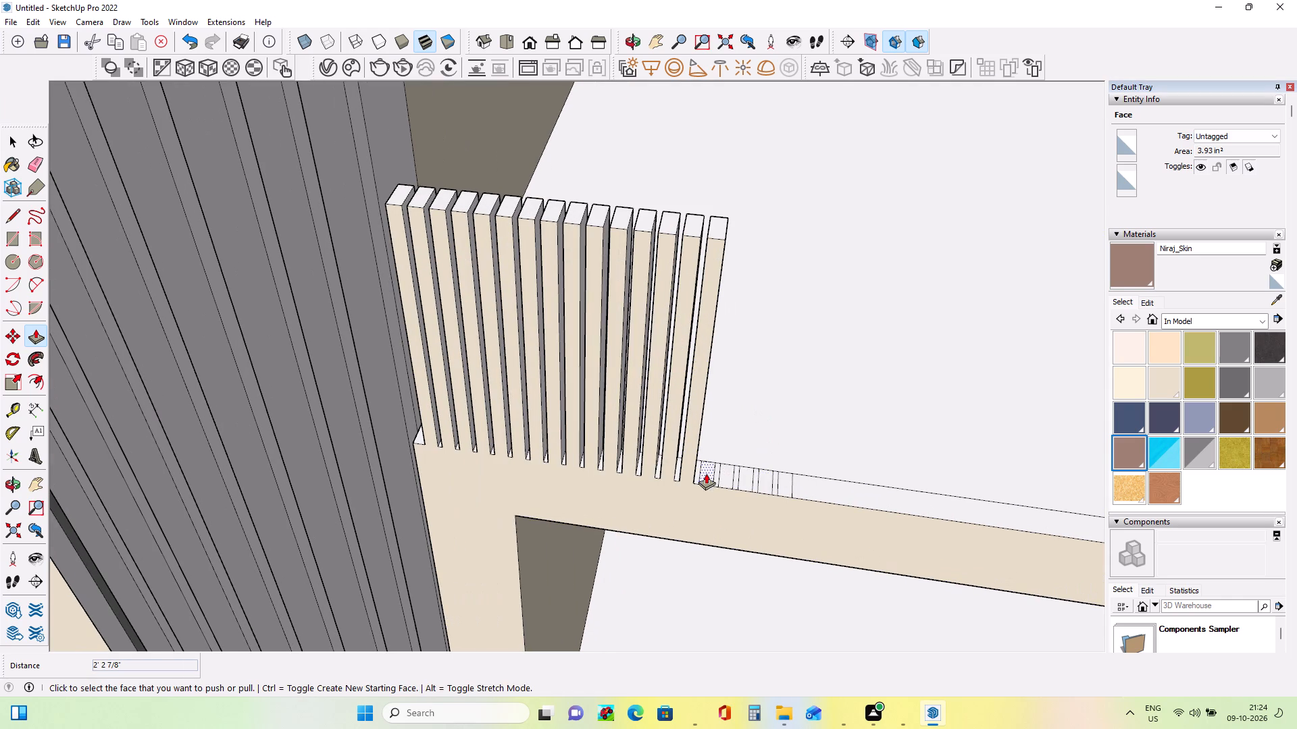
{"action": "left_click", "coordinate": [706, 473]}
{"action": "left_click", "coordinate": [698, 229]}
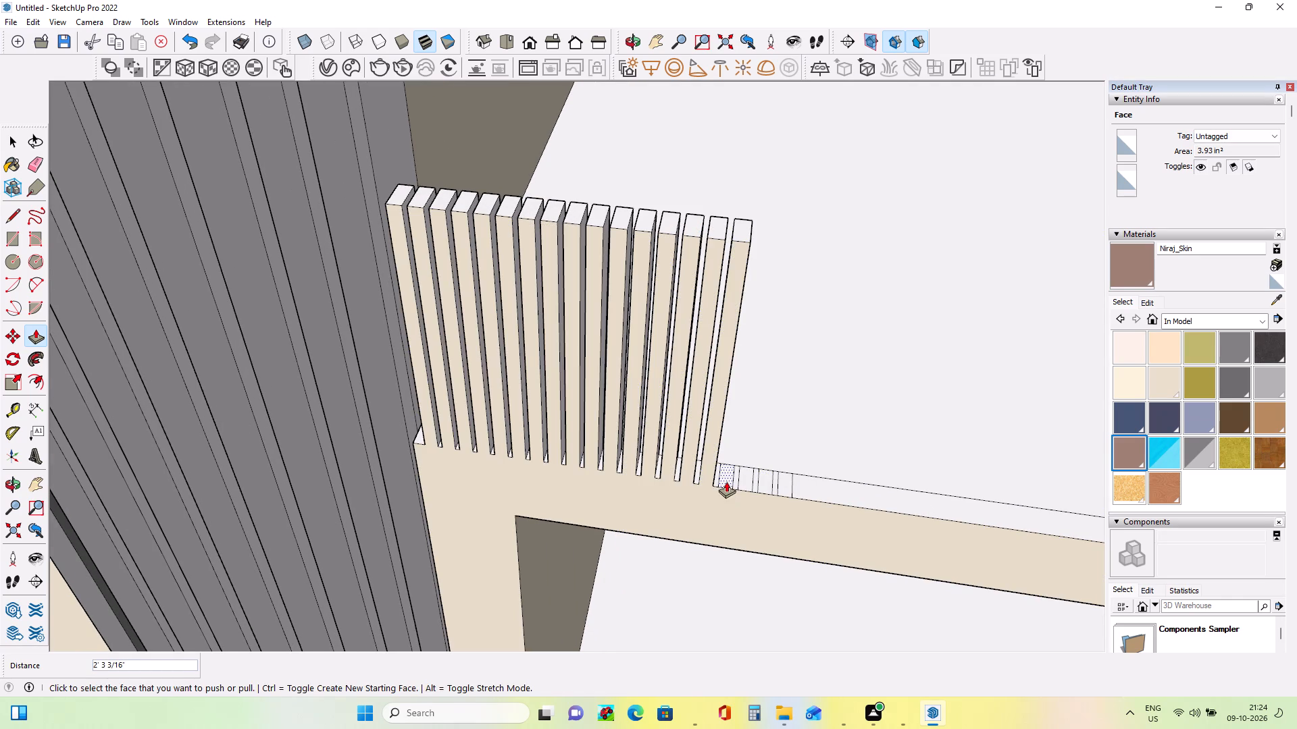
Raise the last four marked ledge strips 2' 3 3/16" to complete the row of equal-height slats.
{"action": "left_click", "coordinate": [726, 481]}
{"action": "left_click", "coordinate": [721, 225]}
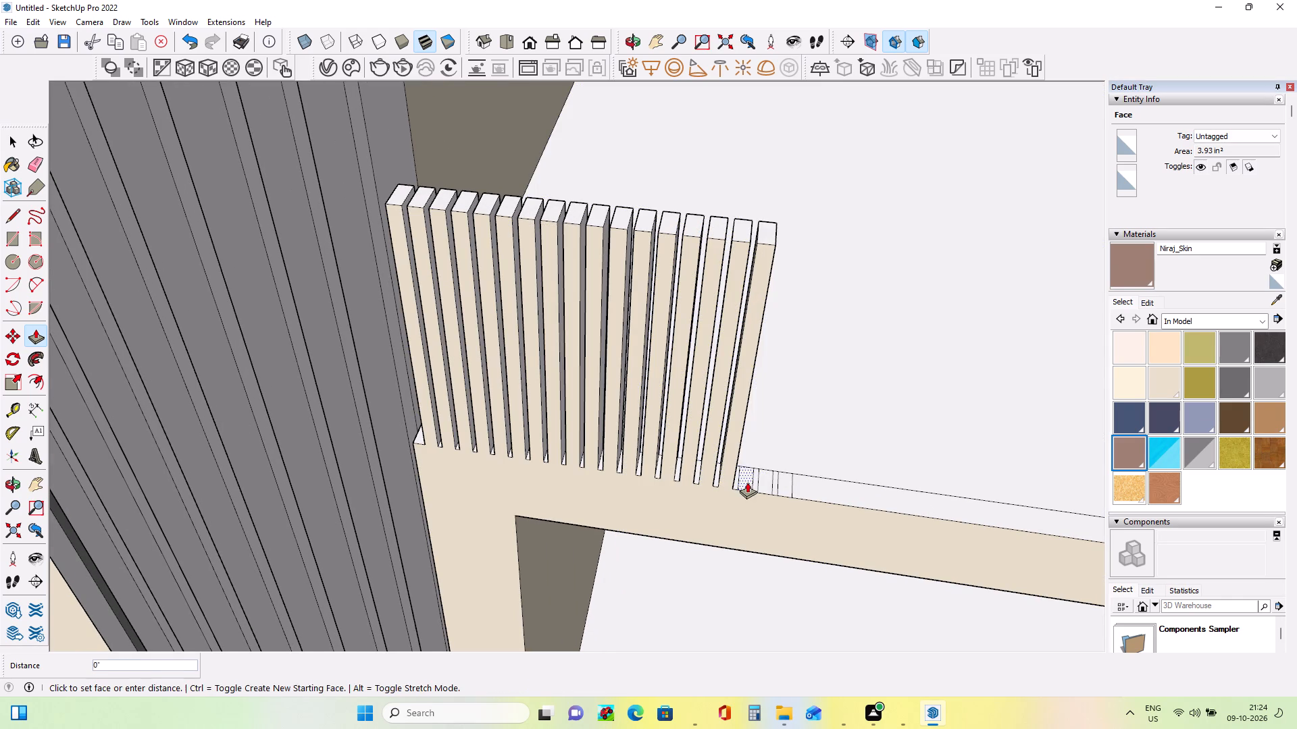
{"action": "left_click", "coordinate": [747, 482]}
{"action": "left_click", "coordinate": [744, 235]}
{"action": "left_click", "coordinate": [765, 485]}
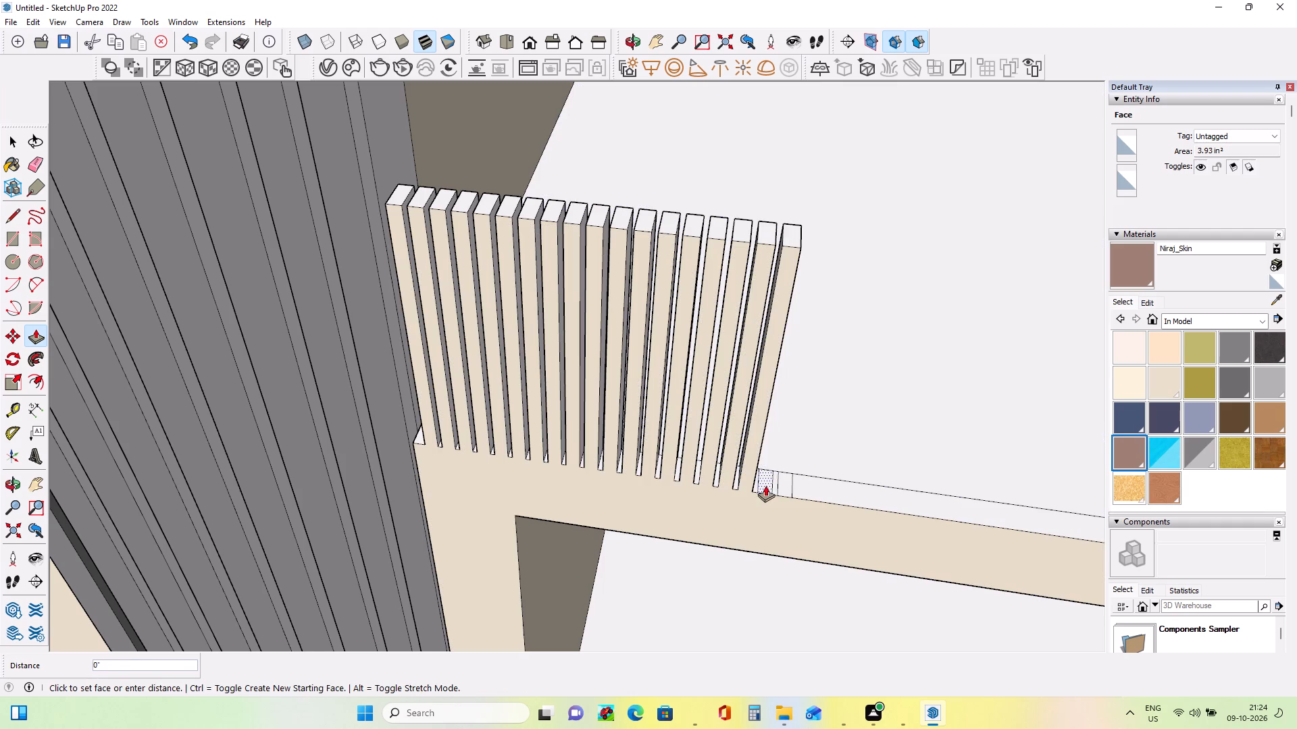
{"action": "left_click", "coordinate": [734, 234]}
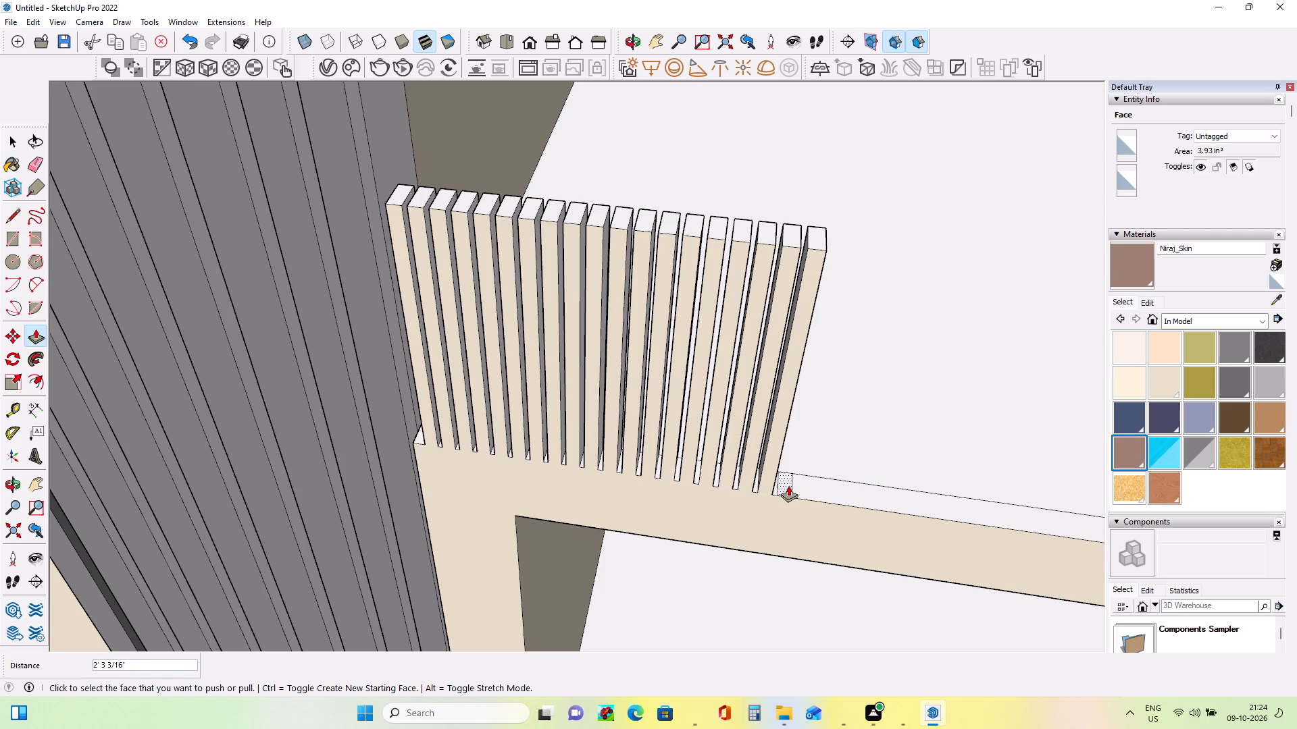
{"action": "left_click", "coordinate": [788, 485]}
{"action": "left_click", "coordinate": [803, 238]}
Examine the slat row on the balcony ledge and the balcony railings in the reference photo.
{"action": "scroll", "coordinate": [684, 495], "scroll_direction": "down", "scroll_amount": 4}
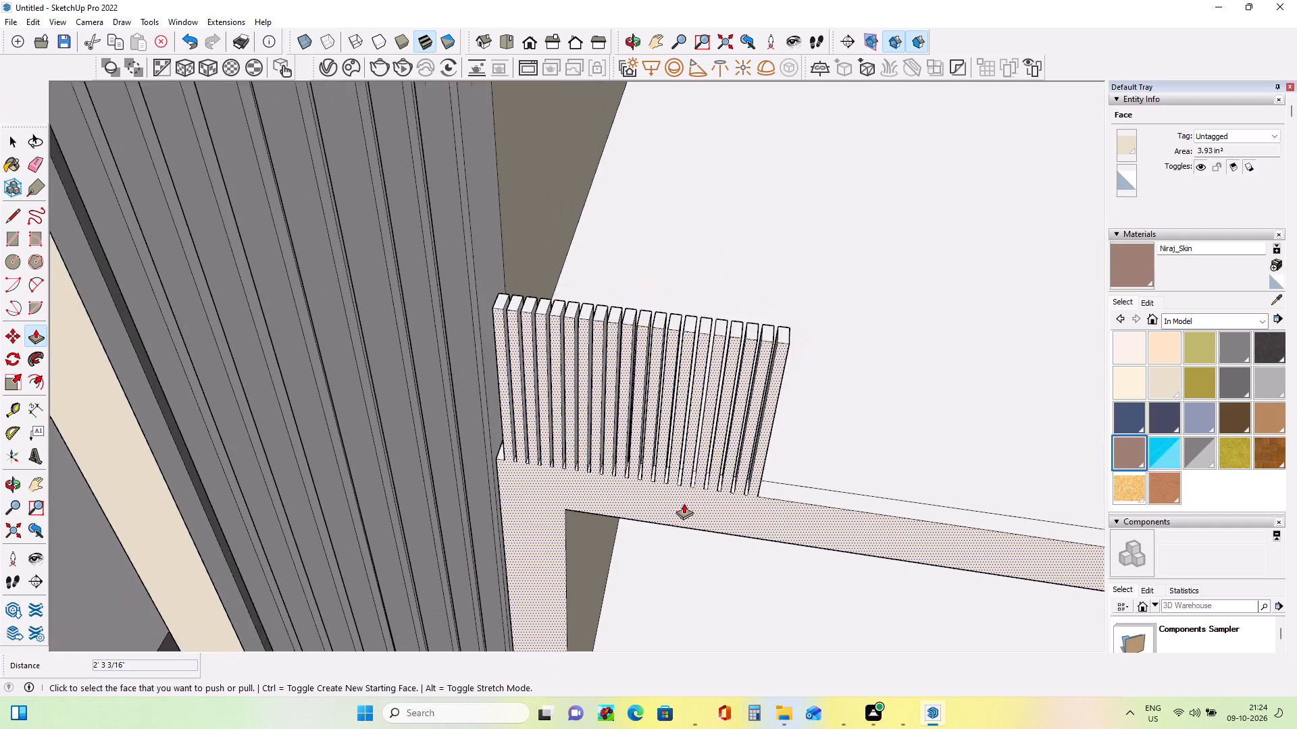
{"action": "scroll", "coordinate": [684, 504], "scroll_direction": "down", "scroll_amount": 7}
{"action": "middle_click_drag", "start_coordinate": [737, 547], "coordinate": [748, 421]}
{"action": "scroll", "coordinate": [680, 477], "scroll_direction": "down", "scroll_amount": 4}
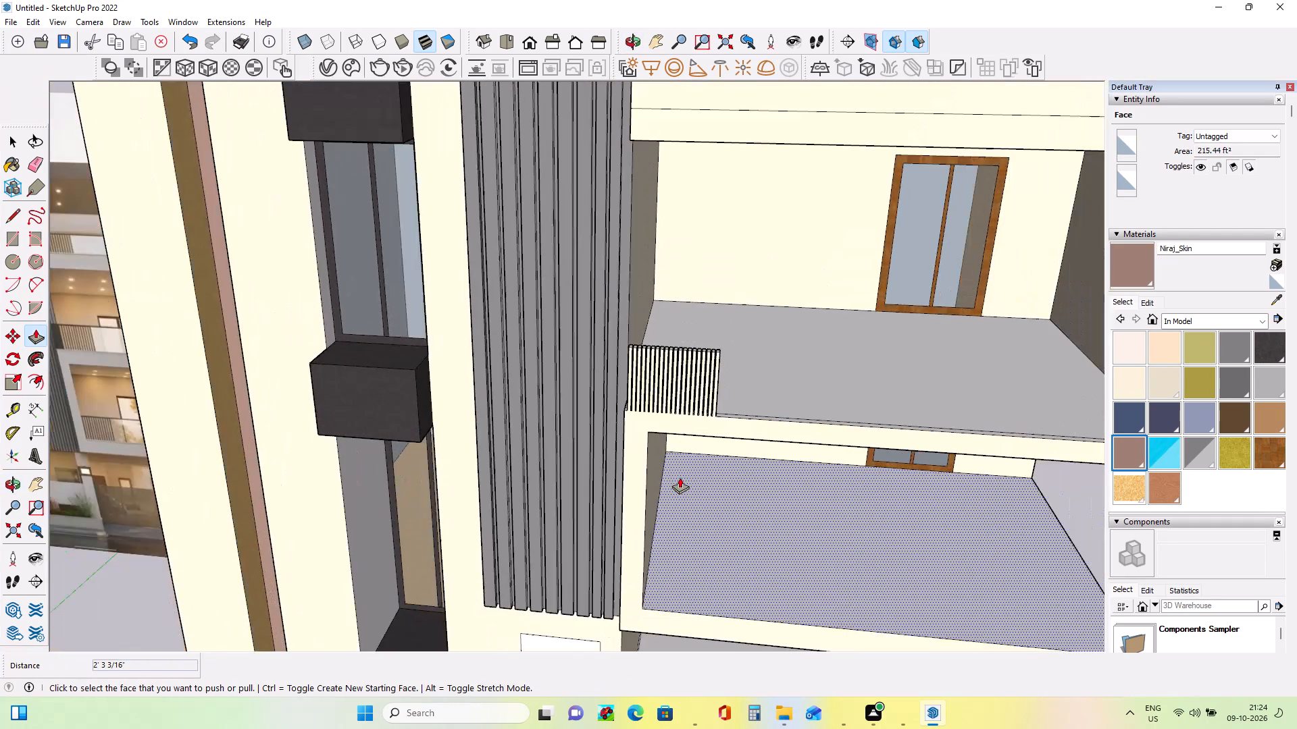
{"action": "scroll", "coordinate": [680, 477], "scroll_direction": "down", "scroll_amount": 3}
{"action": "scroll", "coordinate": [700, 488], "scroll_direction": "up", "scroll_amount": 3}
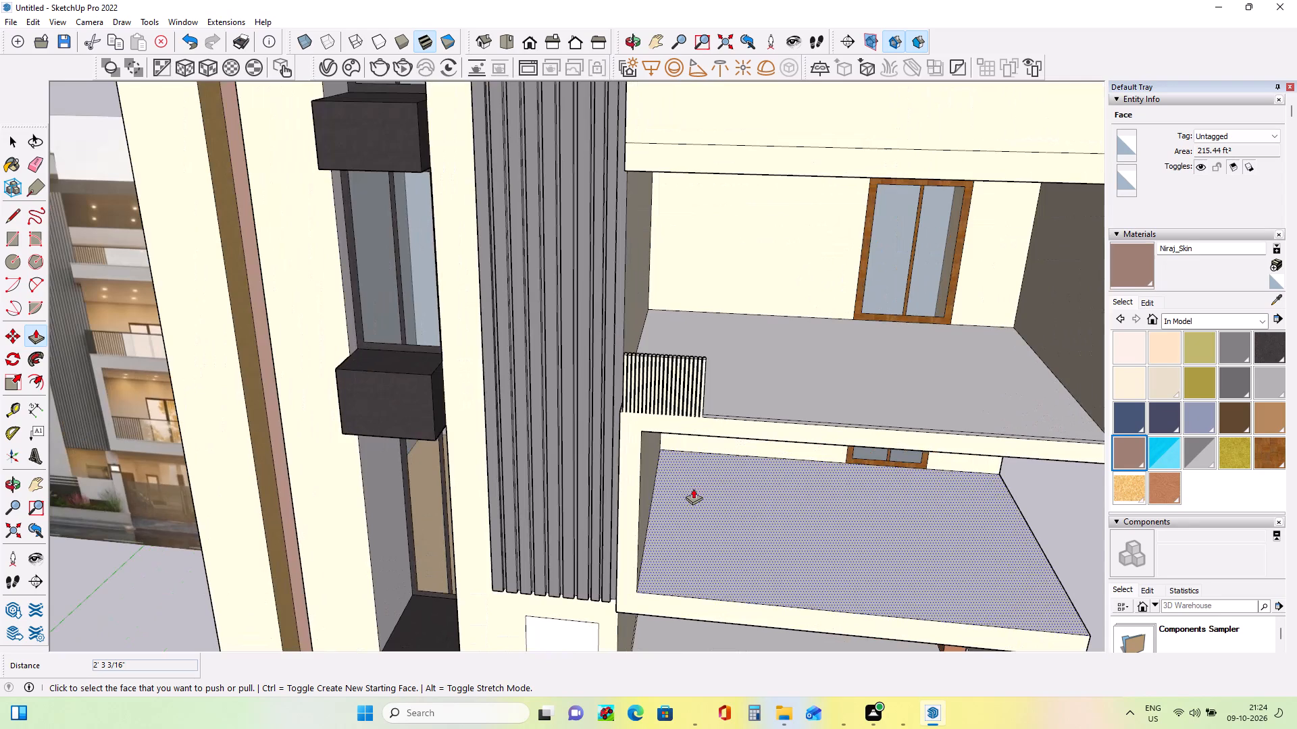
{"action": "middle_click_drag", "start_coordinate": [800, 439], "coordinate": [822, 493]}
{"action": "scroll", "coordinate": [819, 488], "scroll_direction": "down", "scroll_amount": 2}
{"action": "middle_click_drag", "start_coordinate": [823, 500], "coordinate": [818, 516]}
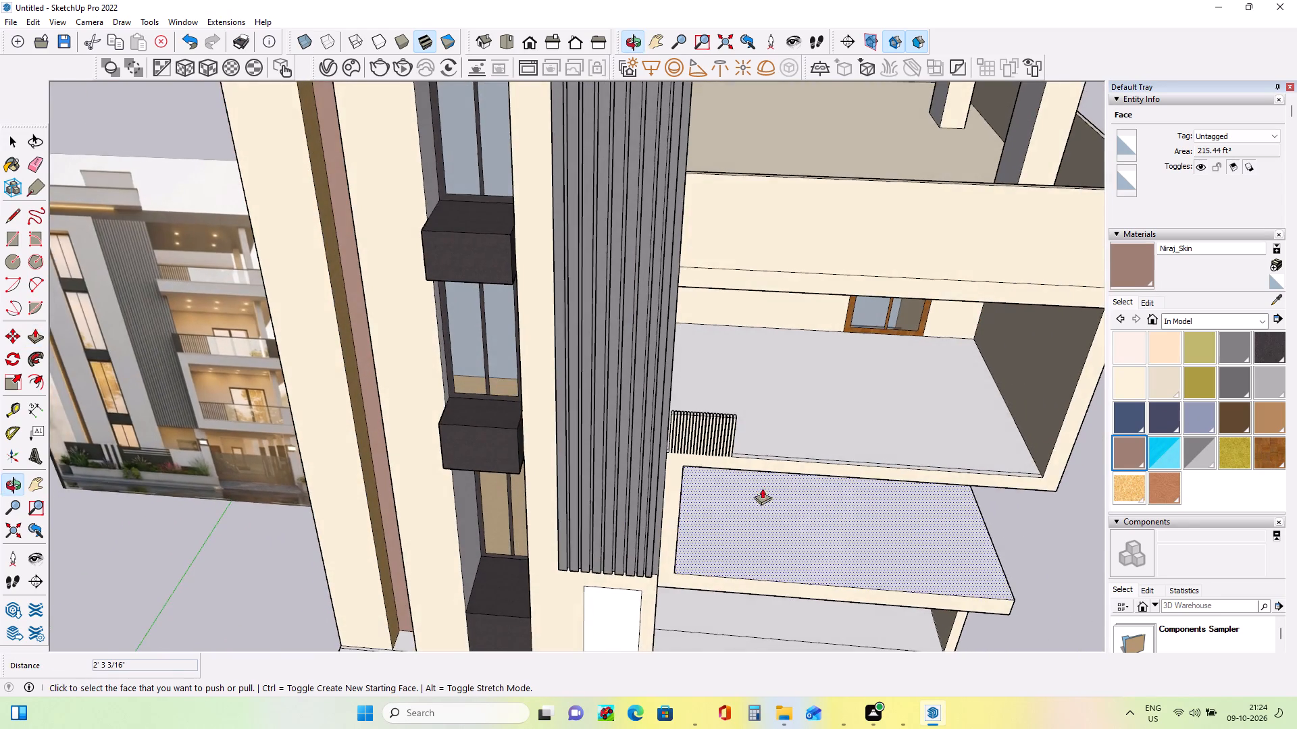
{"action": "scroll", "coordinate": [655, 410], "scroll_direction": "up", "scroll_amount": 4}
{"action": "middle_click_drag", "start_coordinate": [691, 431], "coordinate": [595, 406]}
{"action": "scroll", "coordinate": [594, 416], "scroll_direction": "up", "scroll_amount": 1}
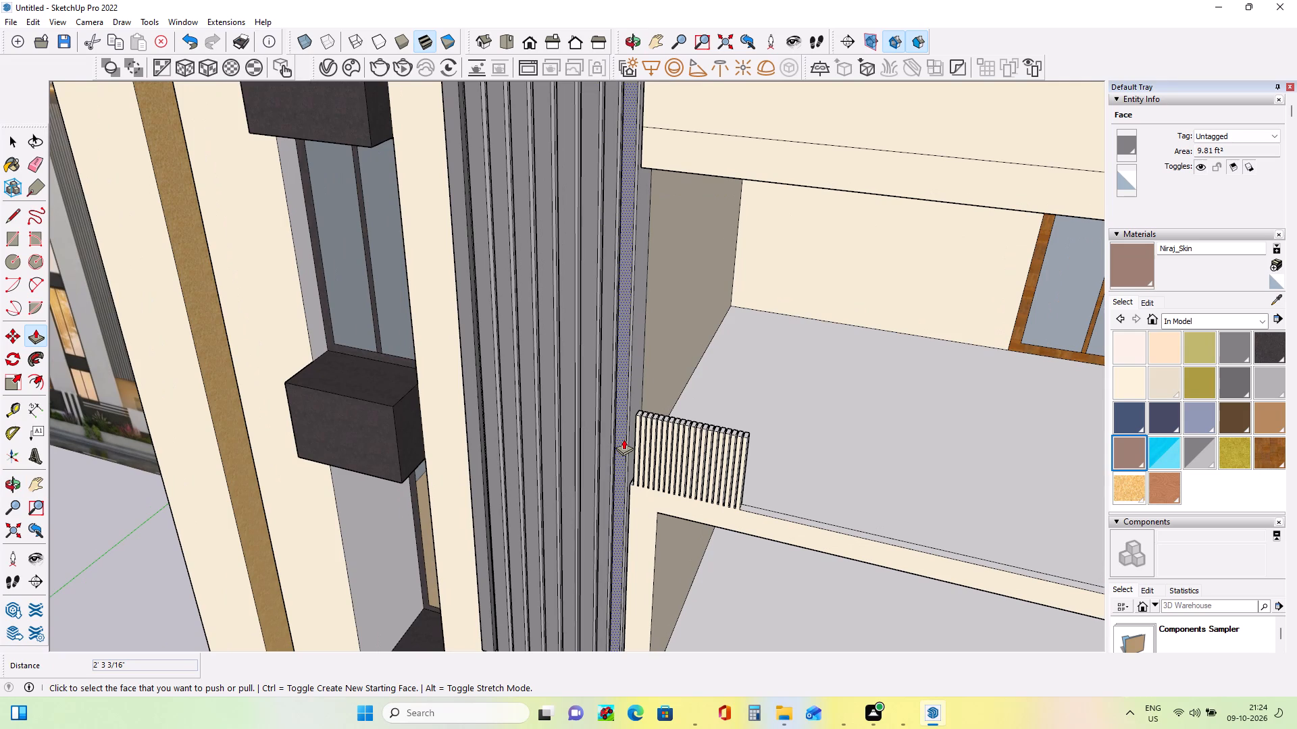
{"action": "scroll", "coordinate": [629, 462], "scroll_direction": "down", "scroll_amount": 8}
{"action": "middle_click_drag", "start_coordinate": [812, 543], "coordinate": [919, 533]}
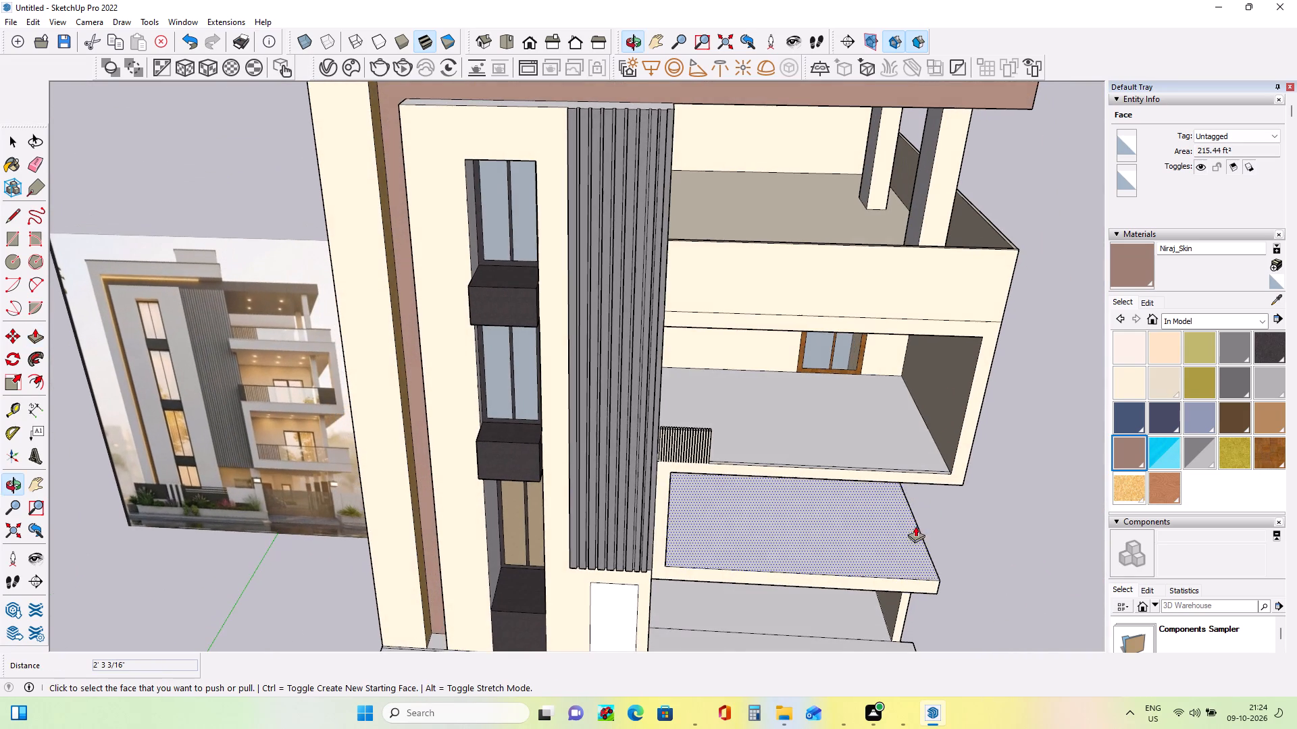
{"action": "scroll", "coordinate": [336, 412], "scroll_direction": "up", "scroll_amount": 6}
{"action": "scroll", "coordinate": [326, 407], "scroll_direction": "down", "scroll_amount": 1}
{"action": "scroll", "coordinate": [326, 407], "scroll_direction": "up", "scroll_amount": 11}
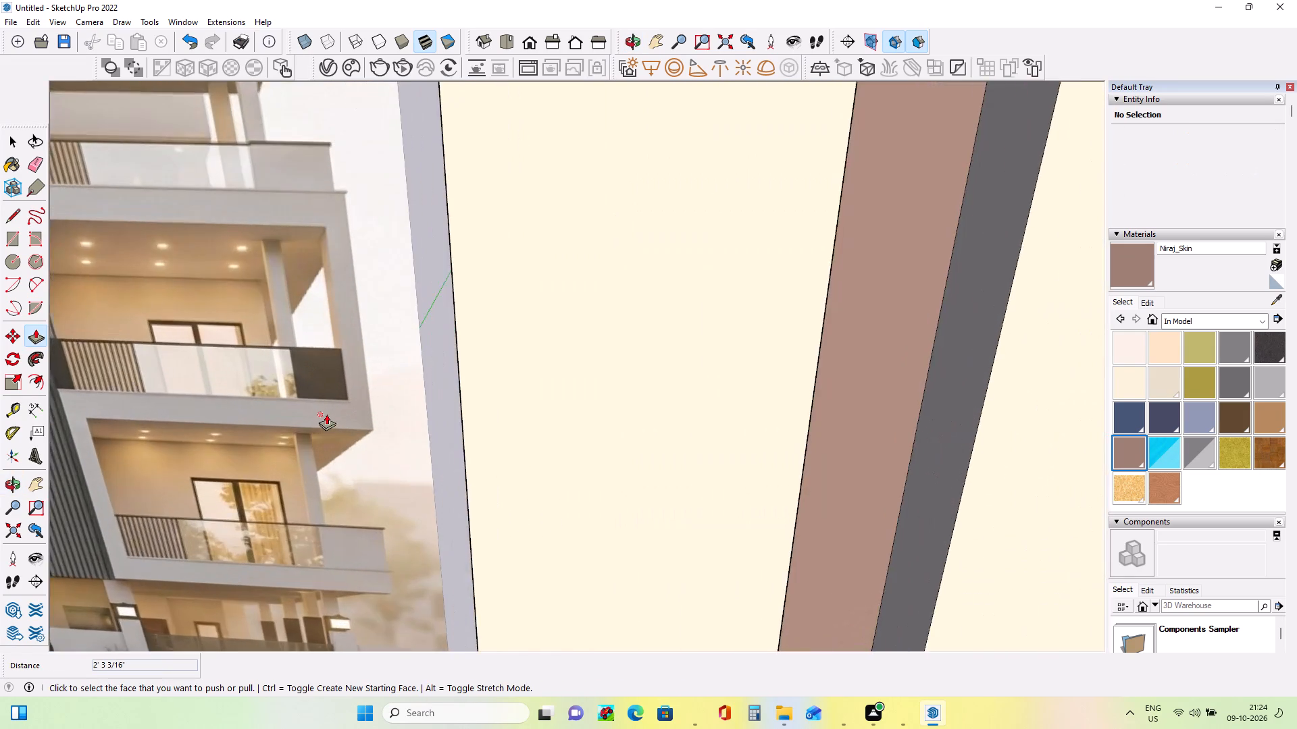
{"action": "scroll", "coordinate": [326, 414], "scroll_direction": "up", "scroll_amount": 4}
{"action": "middle_click_drag", "start_coordinate": [326, 414], "coordinate": [336, 437]}
{"action": "scroll", "coordinate": [336, 437], "scroll_direction": "down", "scroll_amount": 12}
{"action": "scroll", "coordinate": [336, 437], "scroll_direction": "up", "scroll_amount": 8}
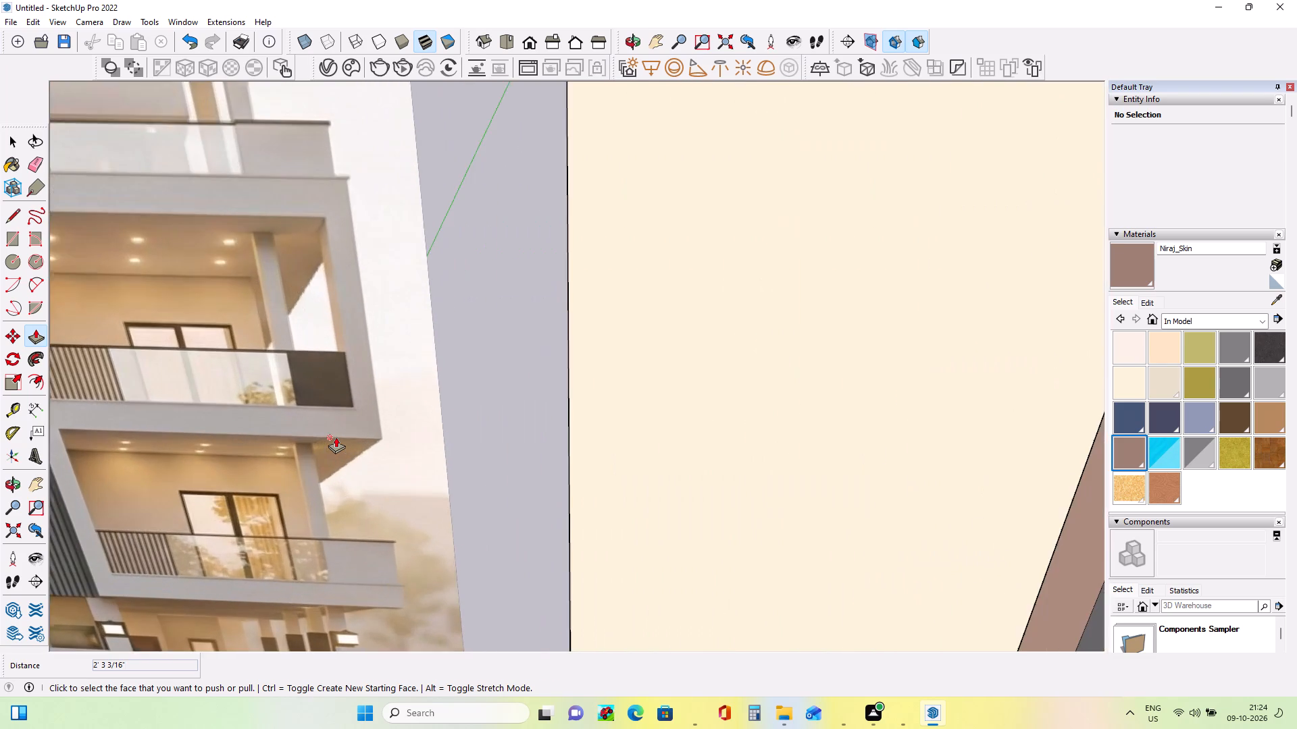
{"action": "scroll", "coordinate": [336, 437], "scroll_direction": "down", "scroll_amount": 11}
{"action": "scroll", "coordinate": [337, 437], "scroll_direction": "up", "scroll_amount": 1}
{"action": "scroll", "coordinate": [337, 437], "scroll_direction": "down", "scroll_amount": 7}
Draw a line about 3" long across the ledge strip towards its far end, marking off an end section.
{"action": "middle_click_drag", "start_coordinate": [723, 518], "coordinate": [697, 486]}
{"action": "scroll", "coordinate": [694, 480], "scroll_direction": "up", "scroll_amount": 7}
{"action": "middle_click_drag", "start_coordinate": [731, 495], "coordinate": [740, 526]}
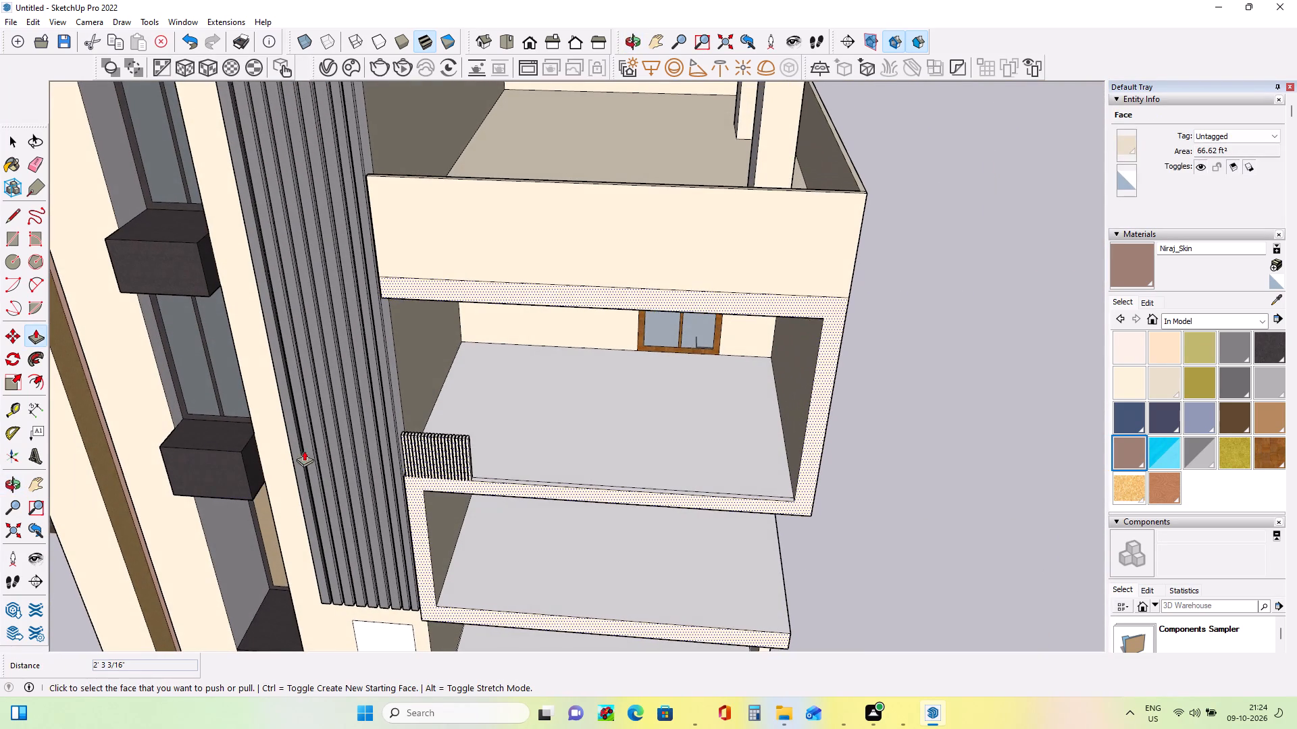
{"action": "left_click", "coordinate": [6, 219]}
{"action": "scroll", "coordinate": [718, 511], "scroll_direction": "up", "scroll_amount": 4}
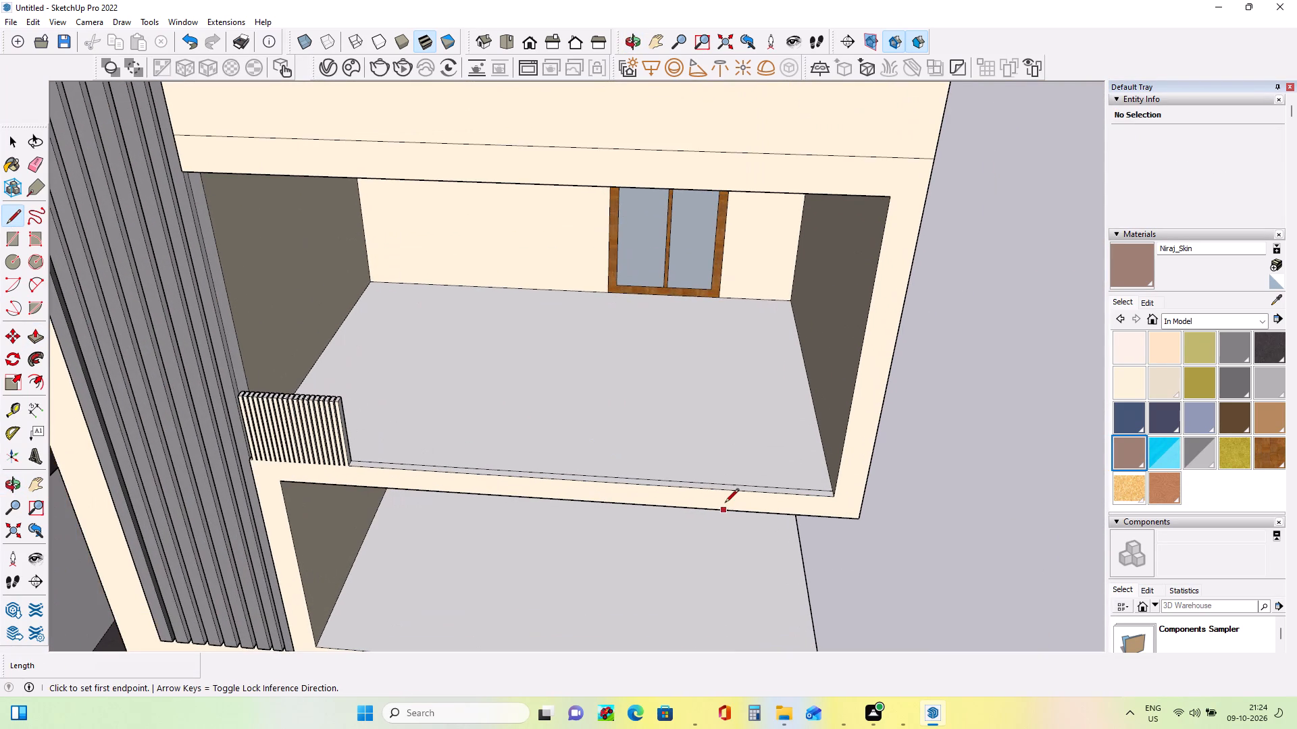
{"action": "left_click", "coordinate": [725, 493]}
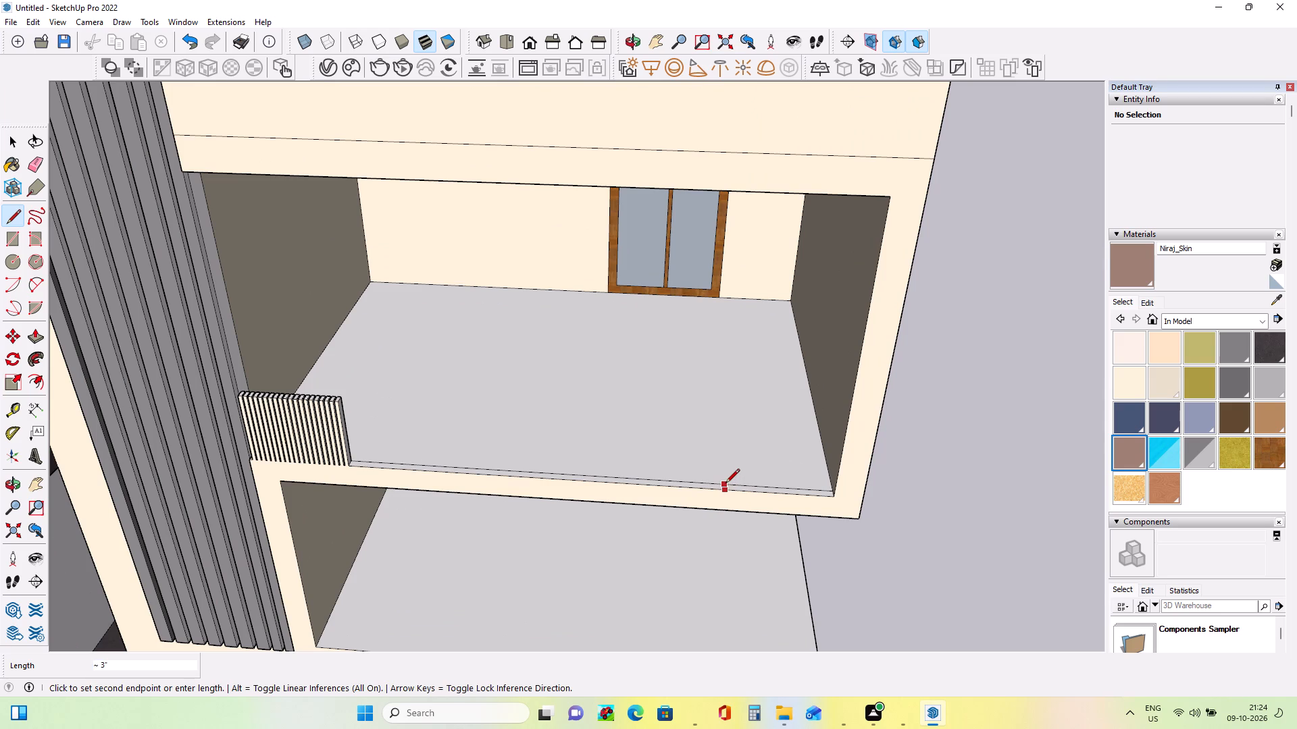
{"action": "left_click", "coordinate": [726, 484]}
{"action": "middle_click_drag", "start_coordinate": [798, 543], "coordinate": [798, 561]}
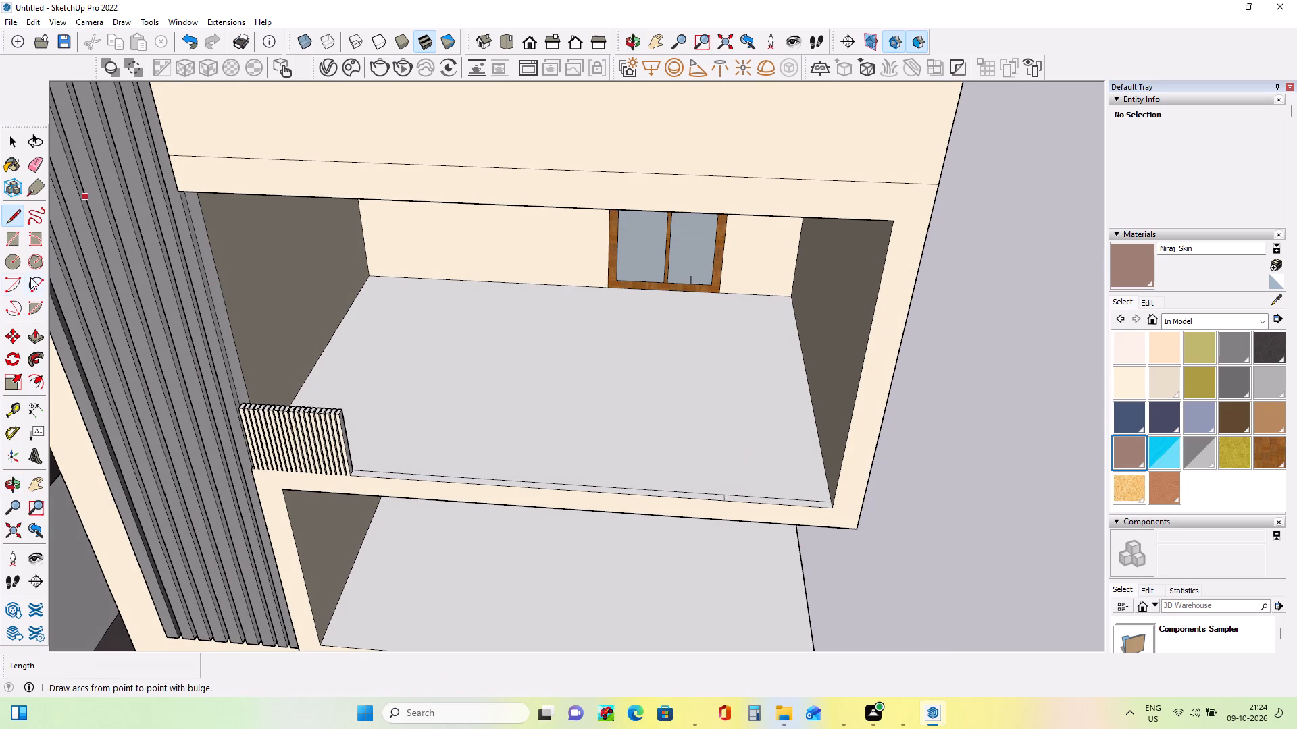
Push/Pull the marked-off end section of the ledge up 2' 3 3/16" to the slats' height as a solid panel.
{"action": "left_click", "coordinate": [30, 336]}
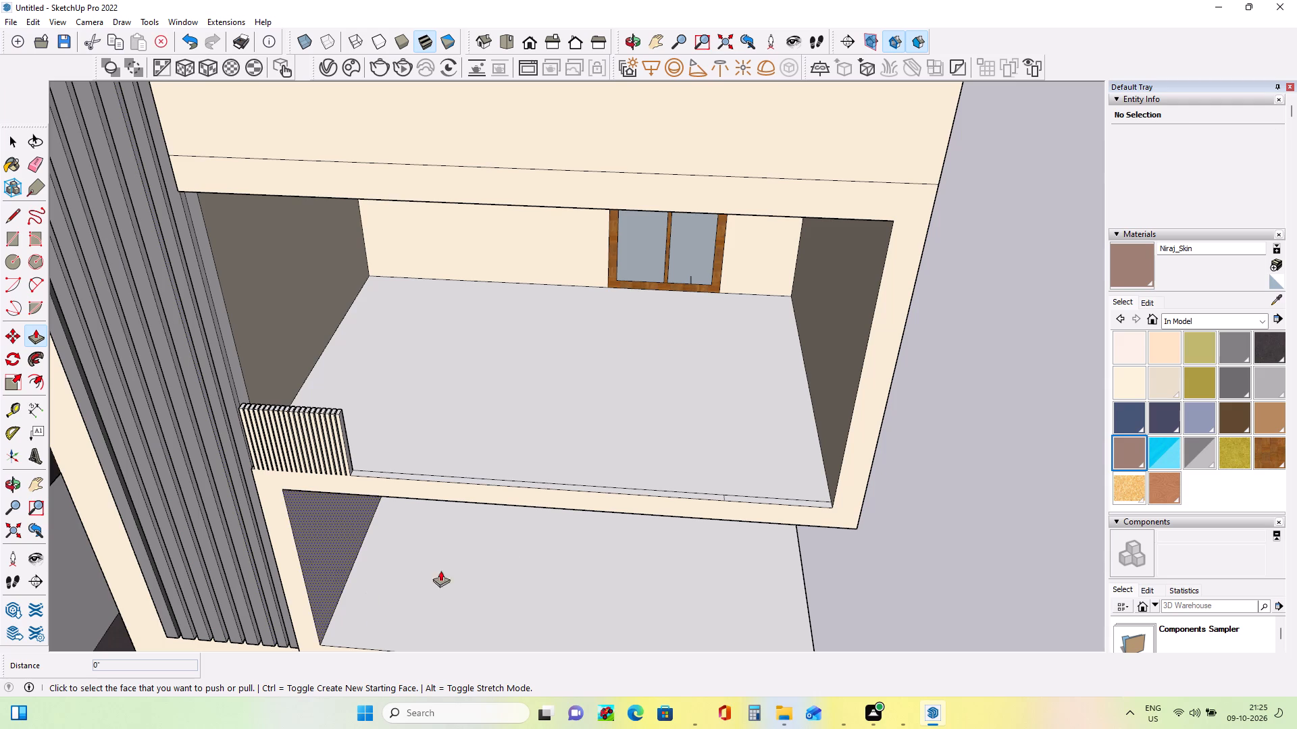
{"action": "left_click", "coordinate": [34, 338]}
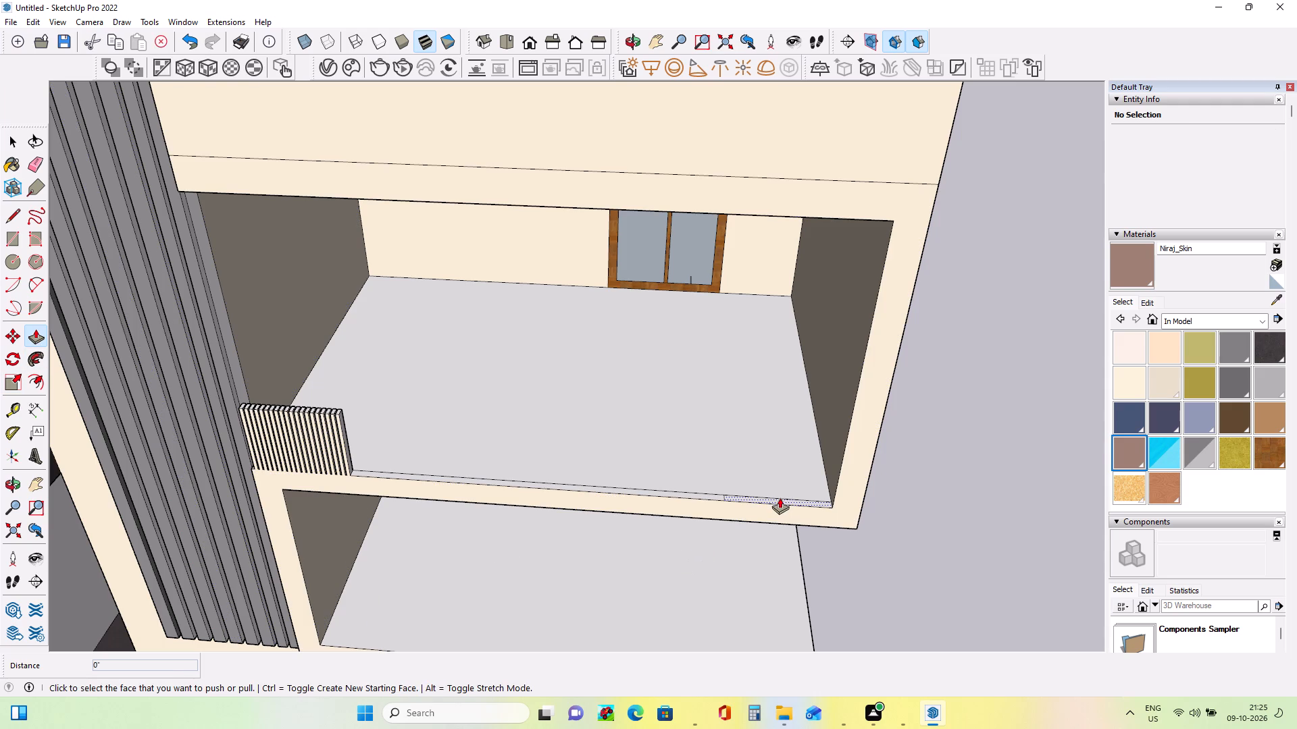
{"action": "left_click", "coordinate": [780, 499]}
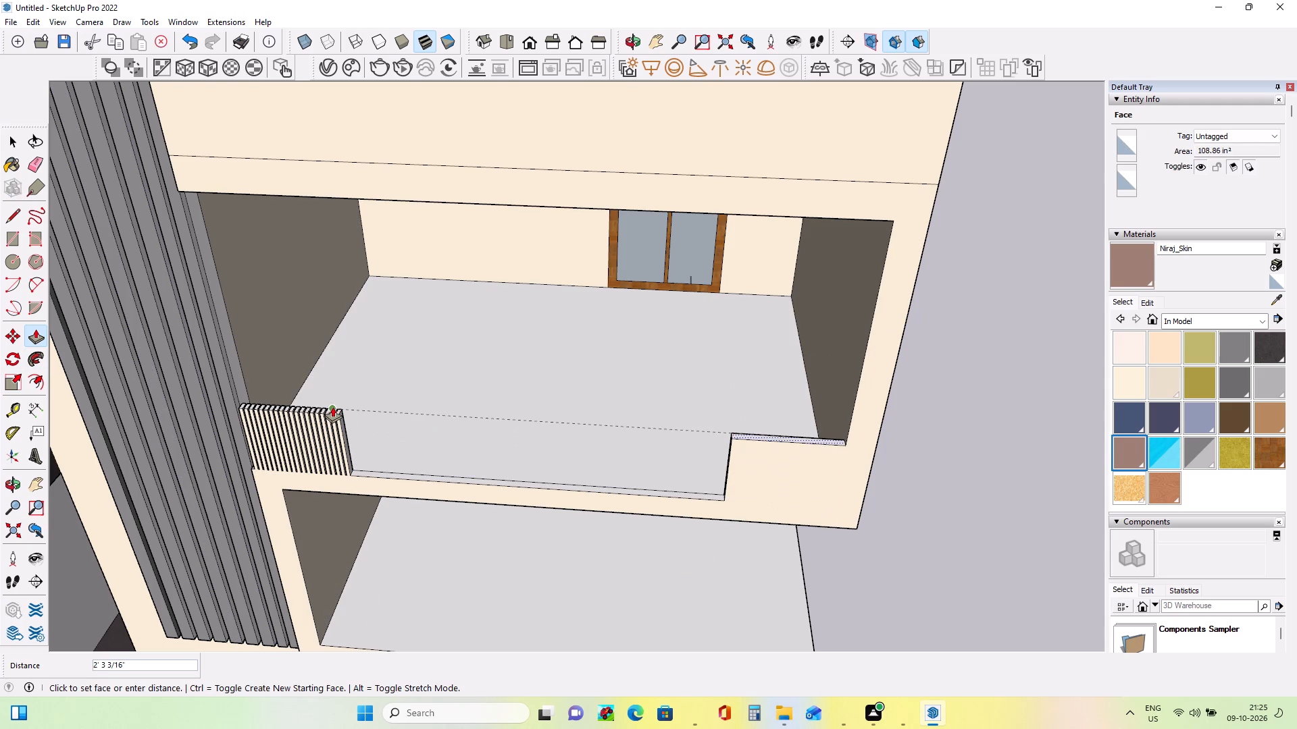
{"action": "left_click", "coordinate": [332, 406]}
{"action": "middle_click_drag", "start_coordinate": [491, 531], "coordinate": [723, 534]}
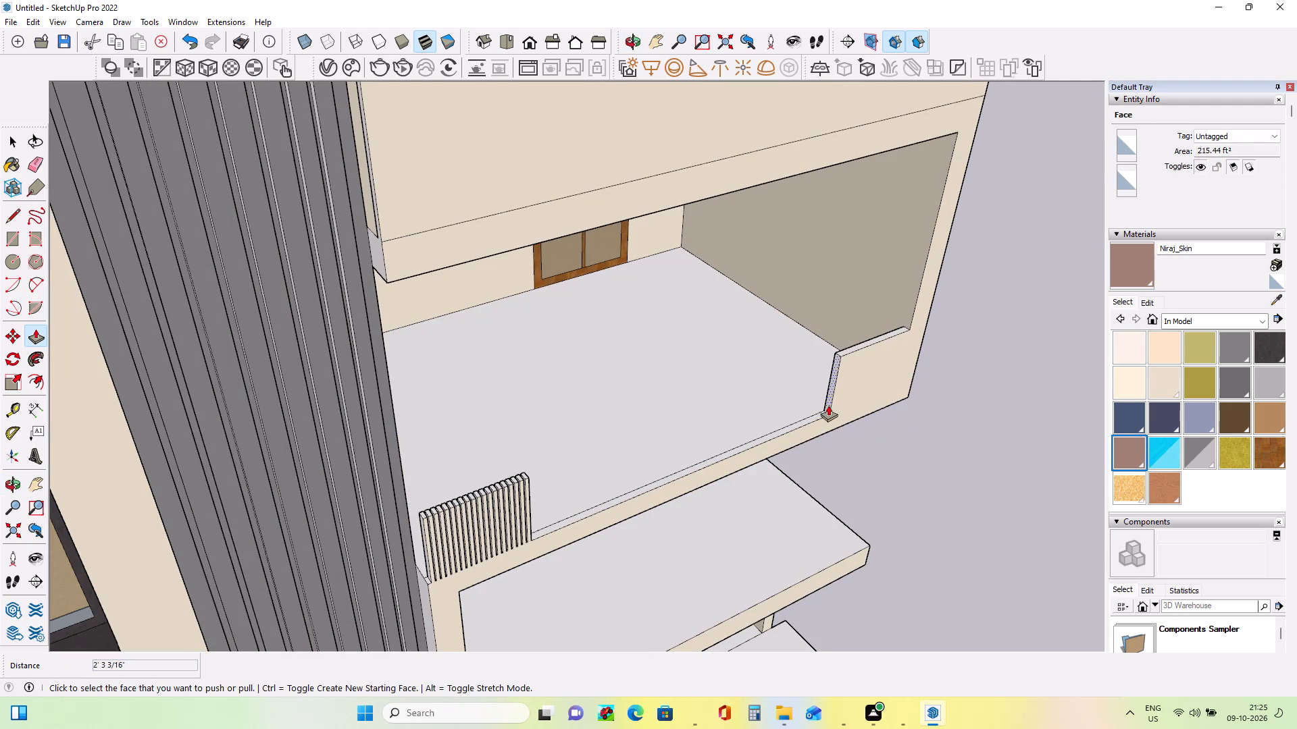
{"action": "middle_click_drag", "start_coordinate": [785, 494], "coordinate": [708, 518]}
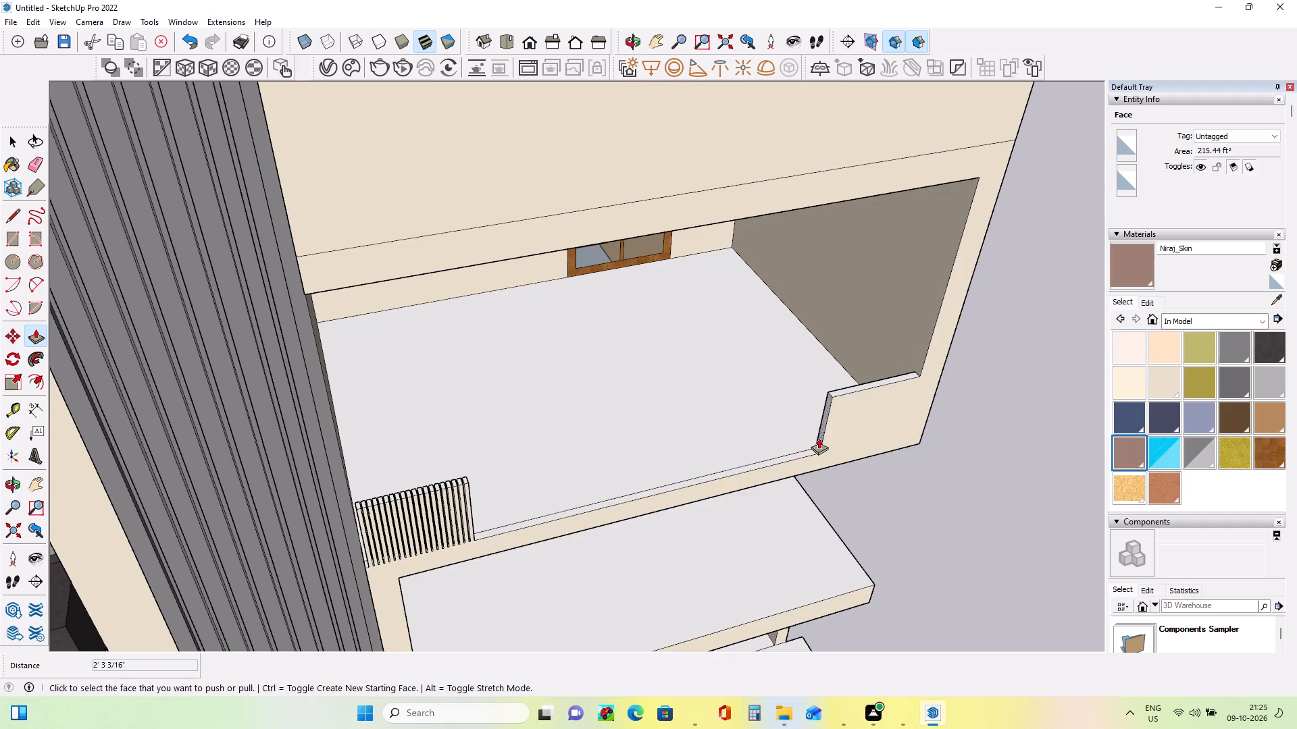
Draw a short line down the ledge's front face from the base of the end panel's inner edge to the ledge's bottom edge.
{"action": "middle_click_drag", "start_coordinate": [828, 452], "coordinate": [878, 466]}
{"action": "middle_click_drag", "start_coordinate": [827, 451], "coordinate": [765, 461]}
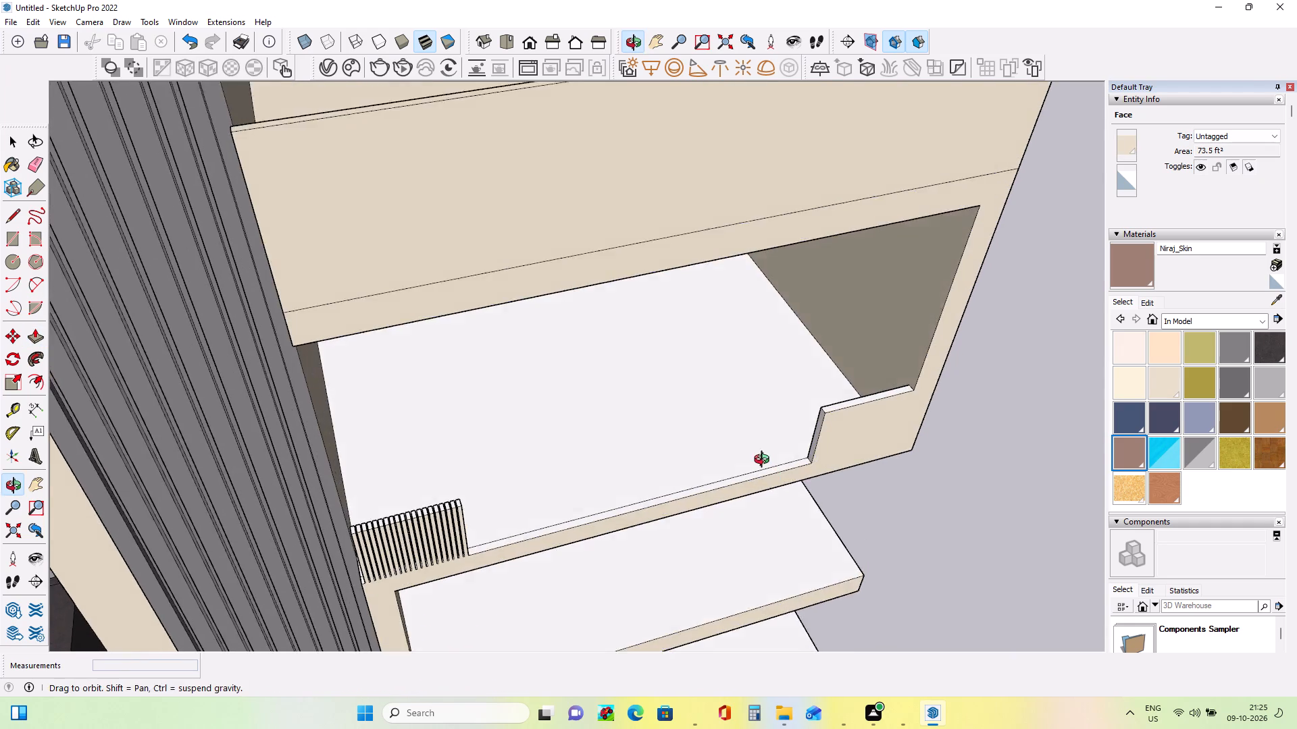
{"action": "middle_click_drag", "start_coordinate": [765, 461], "coordinate": [746, 425]}
{"action": "left_click", "coordinate": [9, 211]}
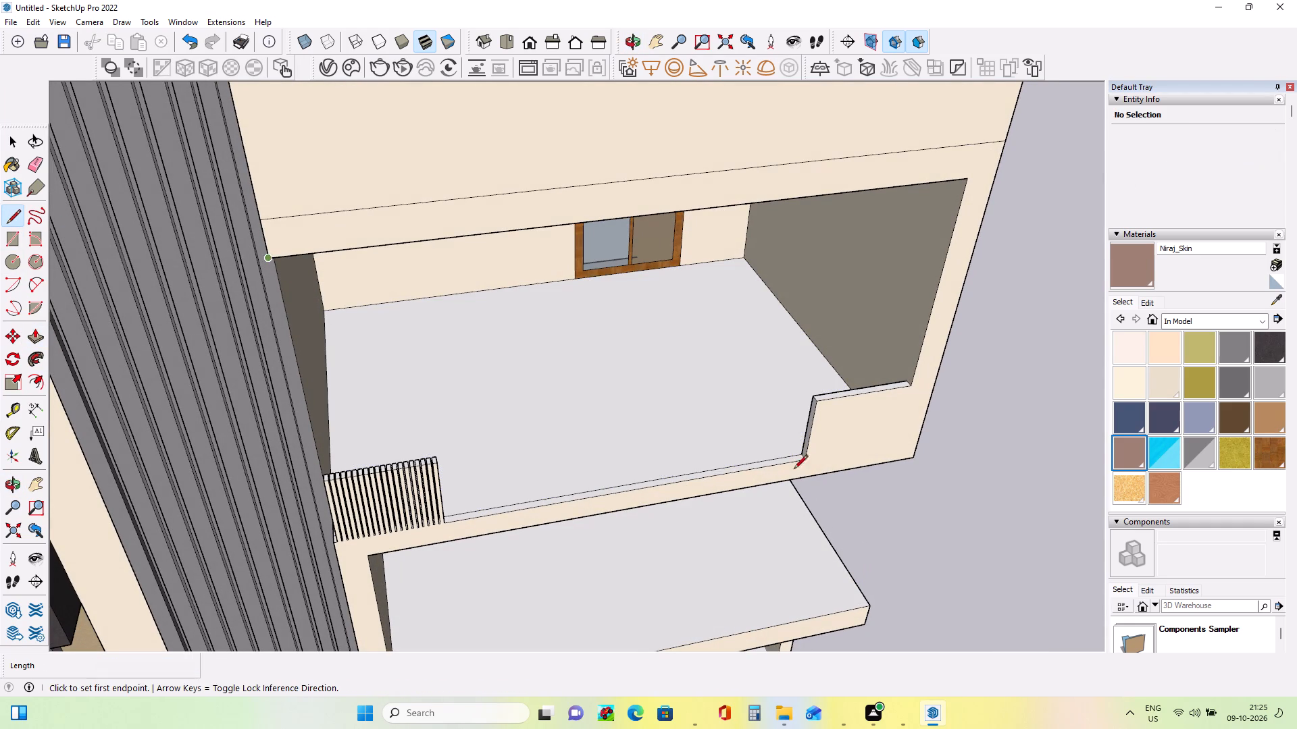
{"action": "left_click", "coordinate": [805, 462]}
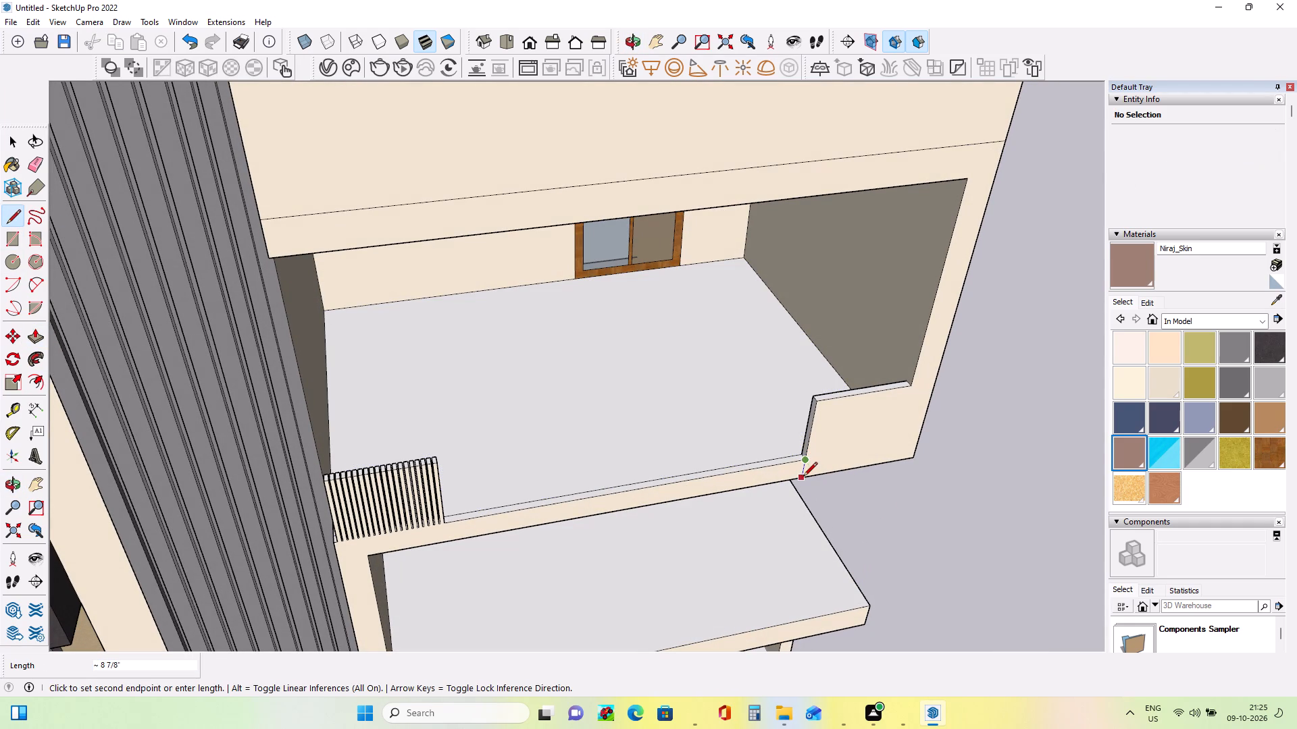
{"action": "left_click", "coordinate": [803, 477]}
Push/Pull the narrow side face of the end panel about 10' 11 13/16" along the ledge to meet the last slat.
{"action": "middle_click_drag", "start_coordinate": [828, 571], "coordinate": [728, 549]}
{"action": "middle_click_drag", "start_coordinate": [775, 563], "coordinate": [907, 574]}
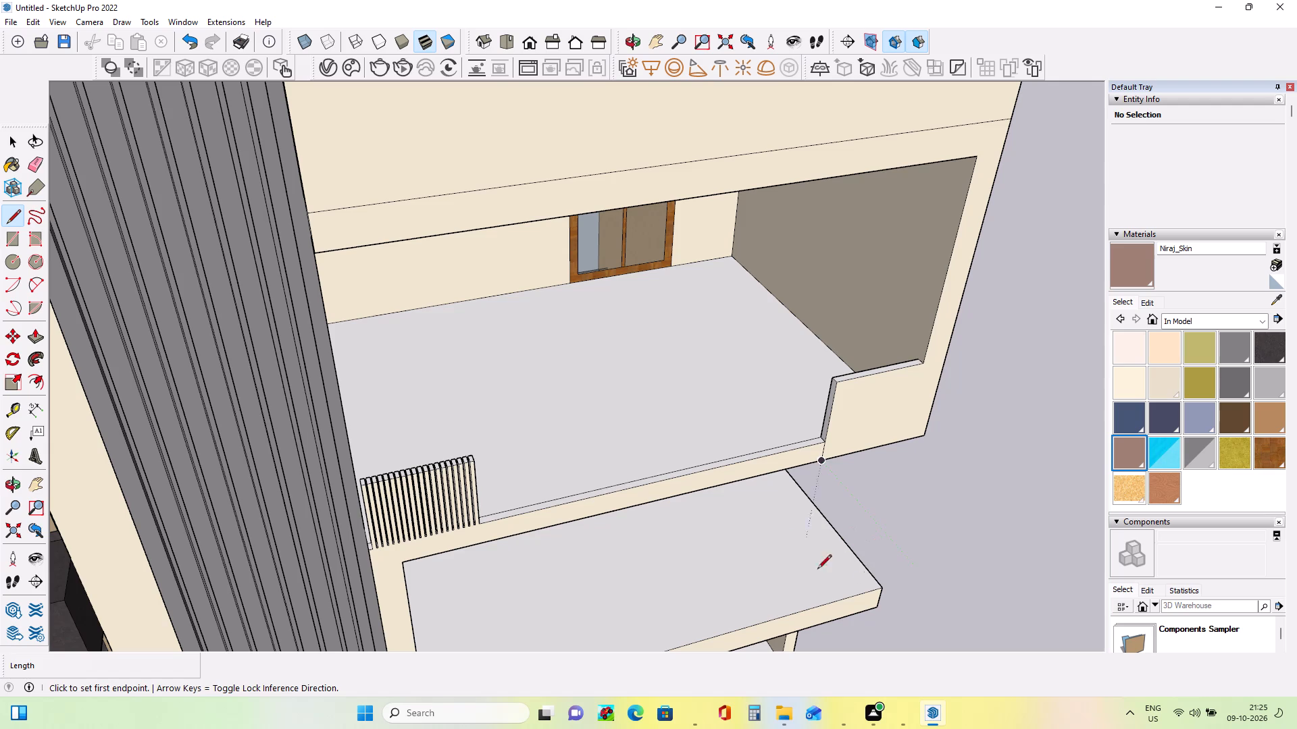
{"action": "left_click", "coordinate": [34, 340]}
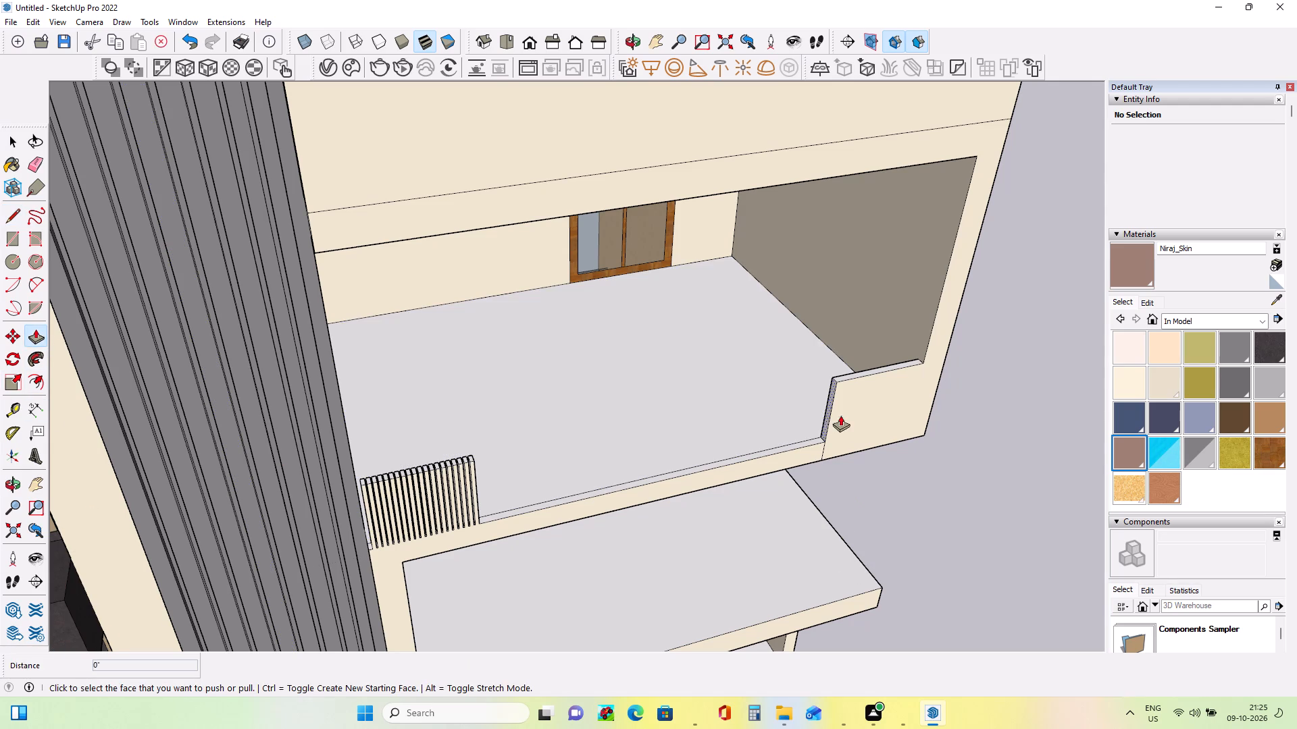
{"action": "left_click", "coordinate": [825, 412]}
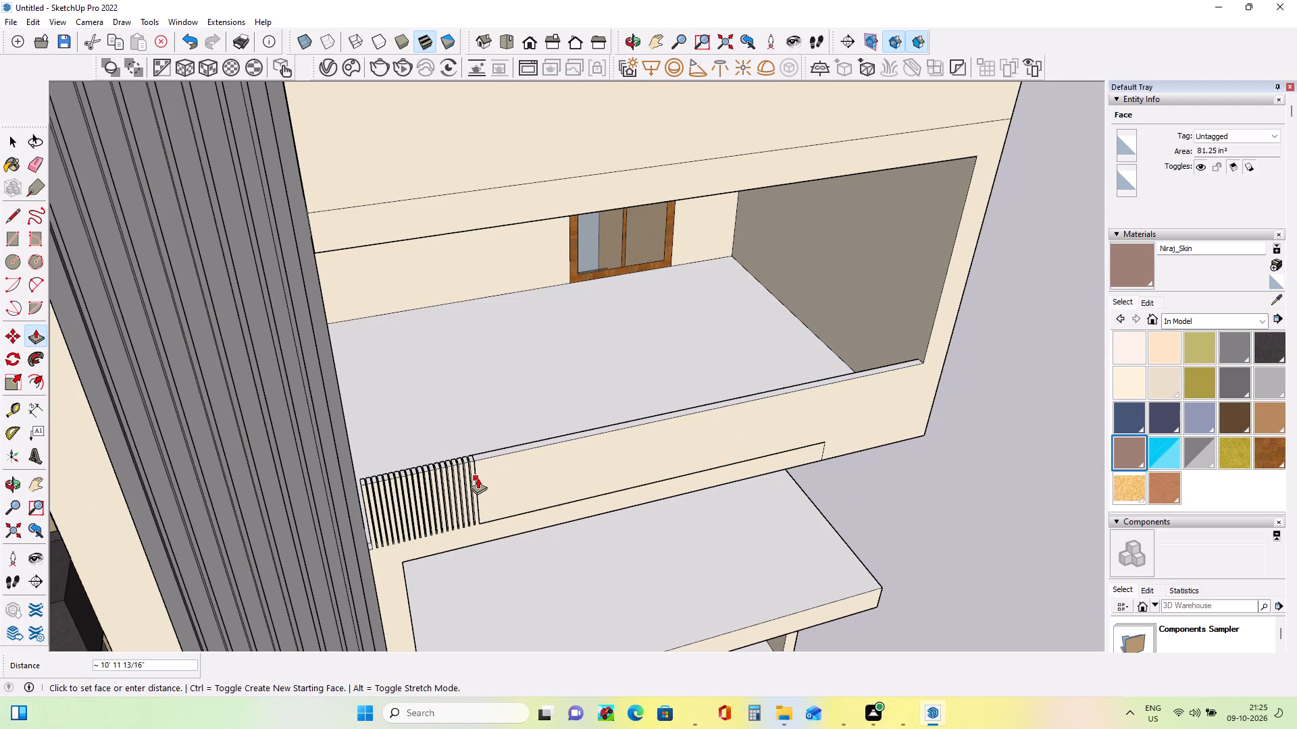
{"action": "left_click", "coordinate": [478, 478]}
Draw a line about 3' 10" long across the front face from the marked ledge corner to the facade's outer edge.
{"action": "middle_click_drag", "start_coordinate": [634, 517], "coordinate": [574, 499]}
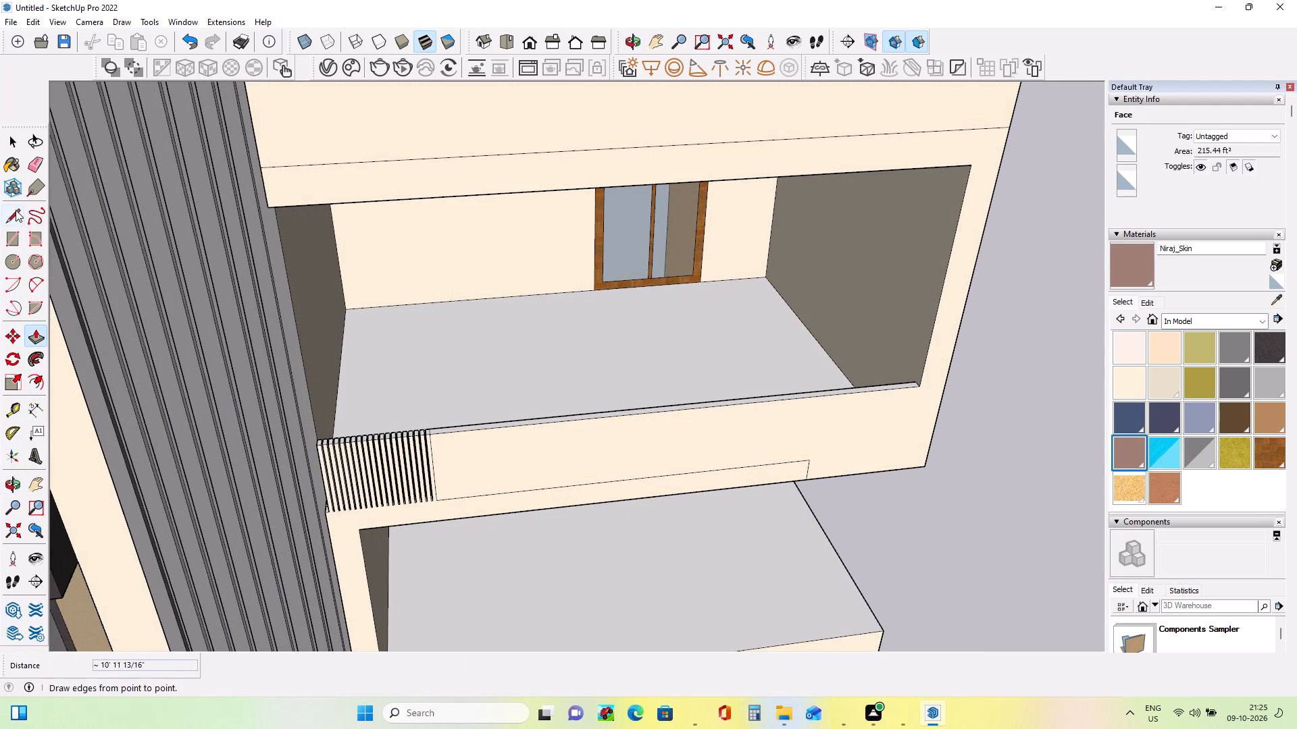
{"action": "left_click", "coordinate": [16, 210]}
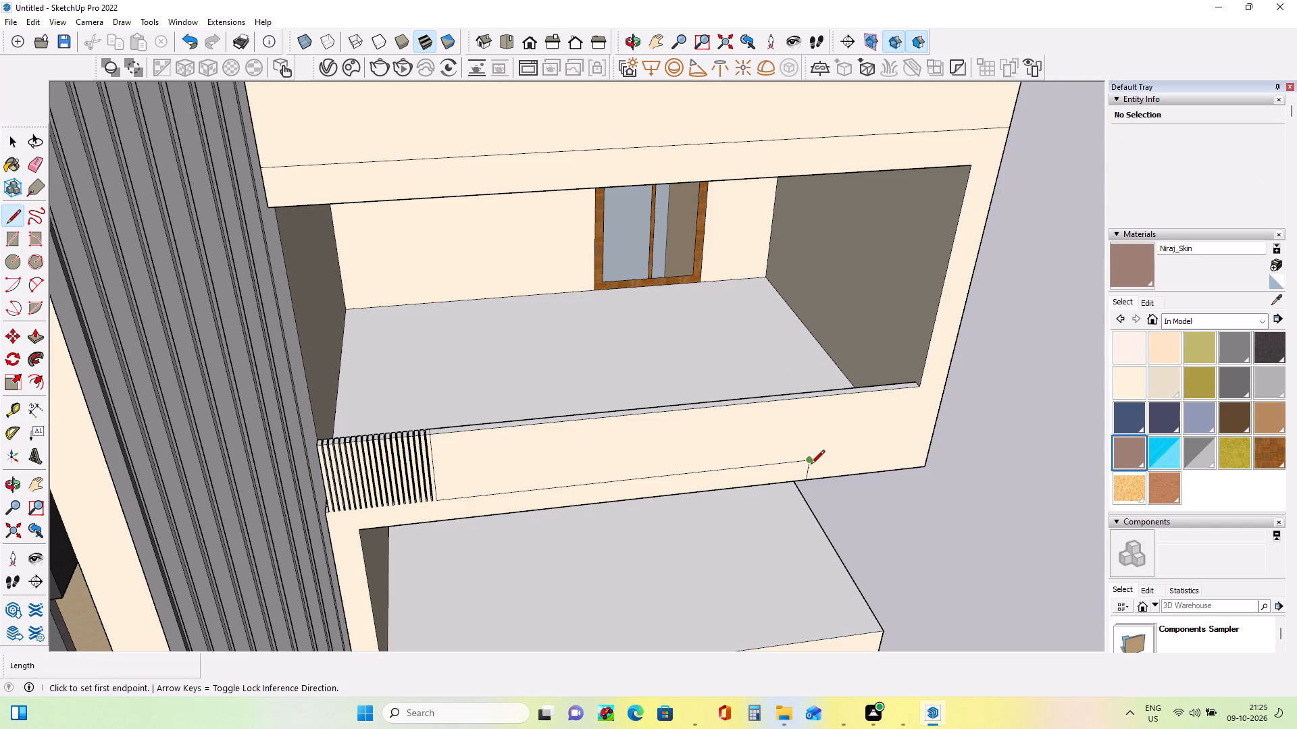
{"action": "left_click", "coordinate": [811, 465]}
{"action": "left_click", "coordinate": [928, 453]}
Draw a vertical line about 2' 3" high on the railing front from the marked ledge corner to its top edge.
{"action": "left_click", "coordinate": [809, 466]}
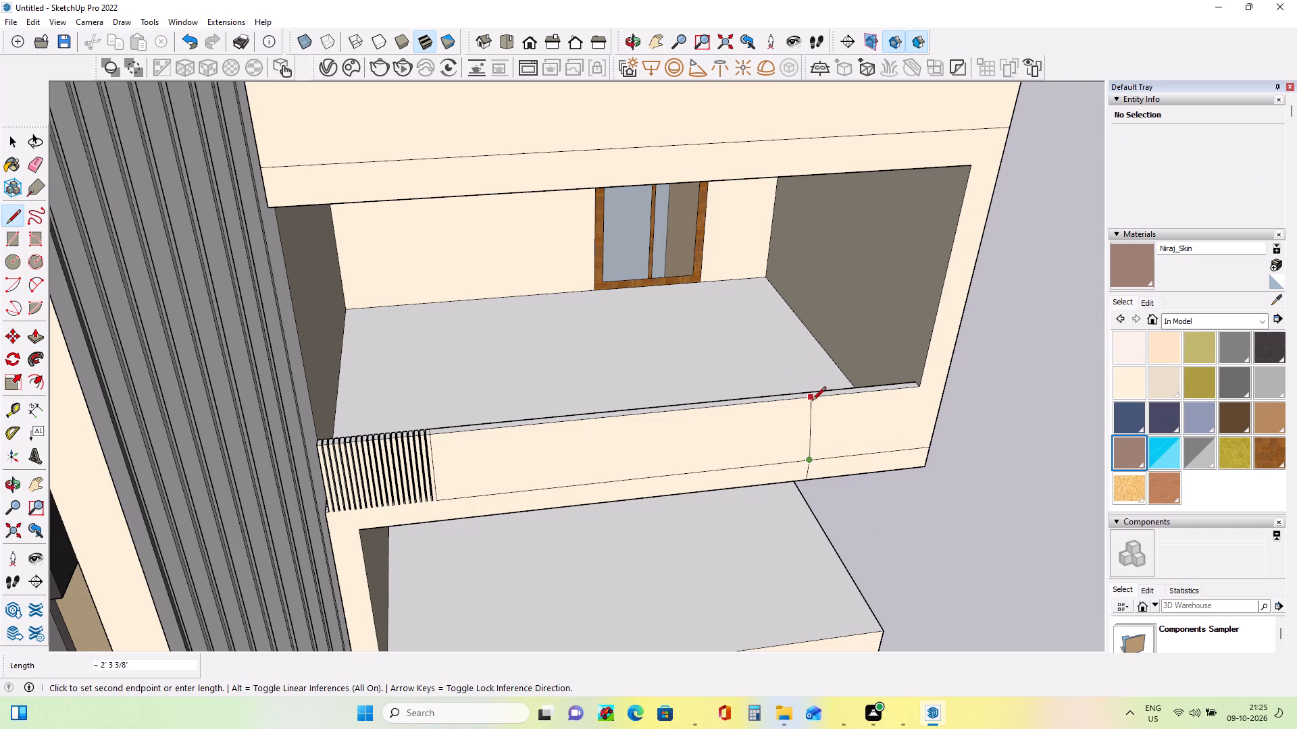
{"action": "left_click", "coordinate": [813, 403]}
{"action": "scroll", "coordinate": [813, 400], "scroll_direction": "up", "scroll_amount": 6}
{"action": "middle_click_drag", "start_coordinate": [819, 437], "coordinate": [815, 464]}
{"action": "left_click", "coordinate": [821, 427]}
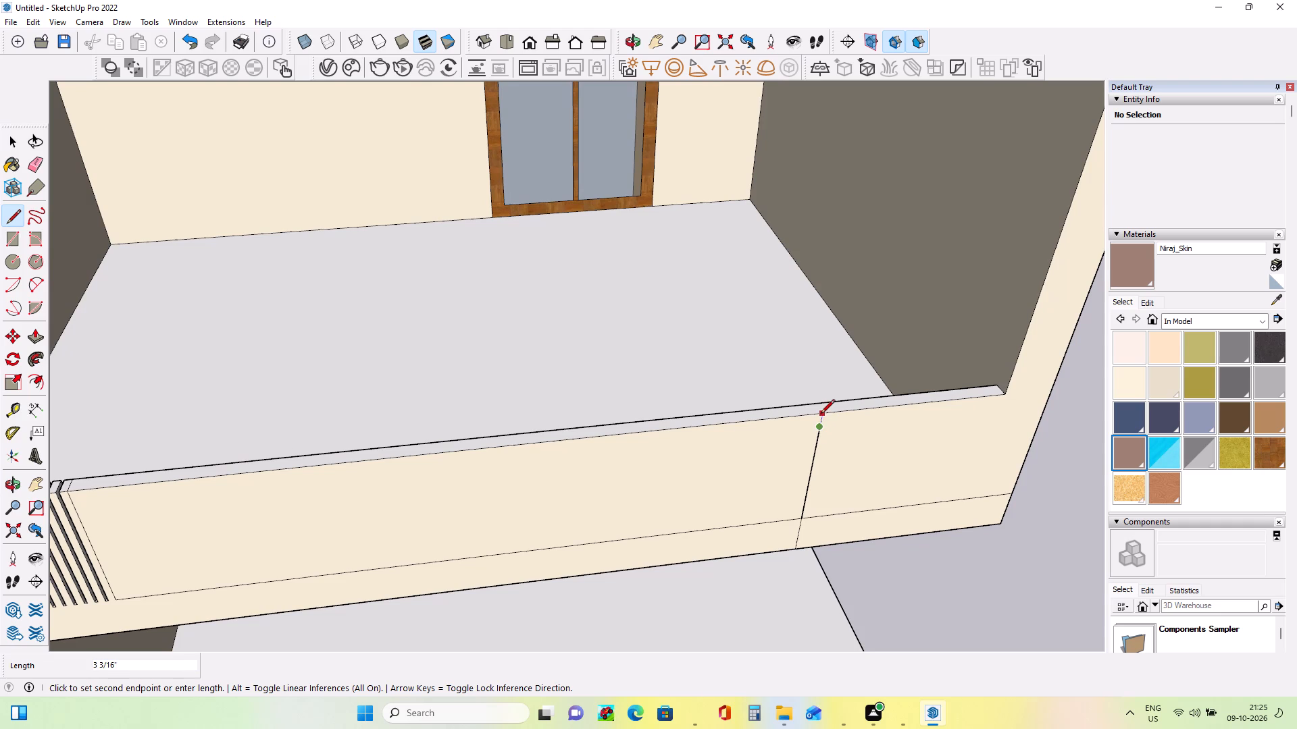
{"action": "left_click", "coordinate": [821, 414]}
Draw a line across the railing's top face, continuing the vertical dividing line from the front edge to the back edge.
{"action": "left_click", "coordinate": [821, 414]}
{"action": "left_click", "coordinate": [819, 404]}
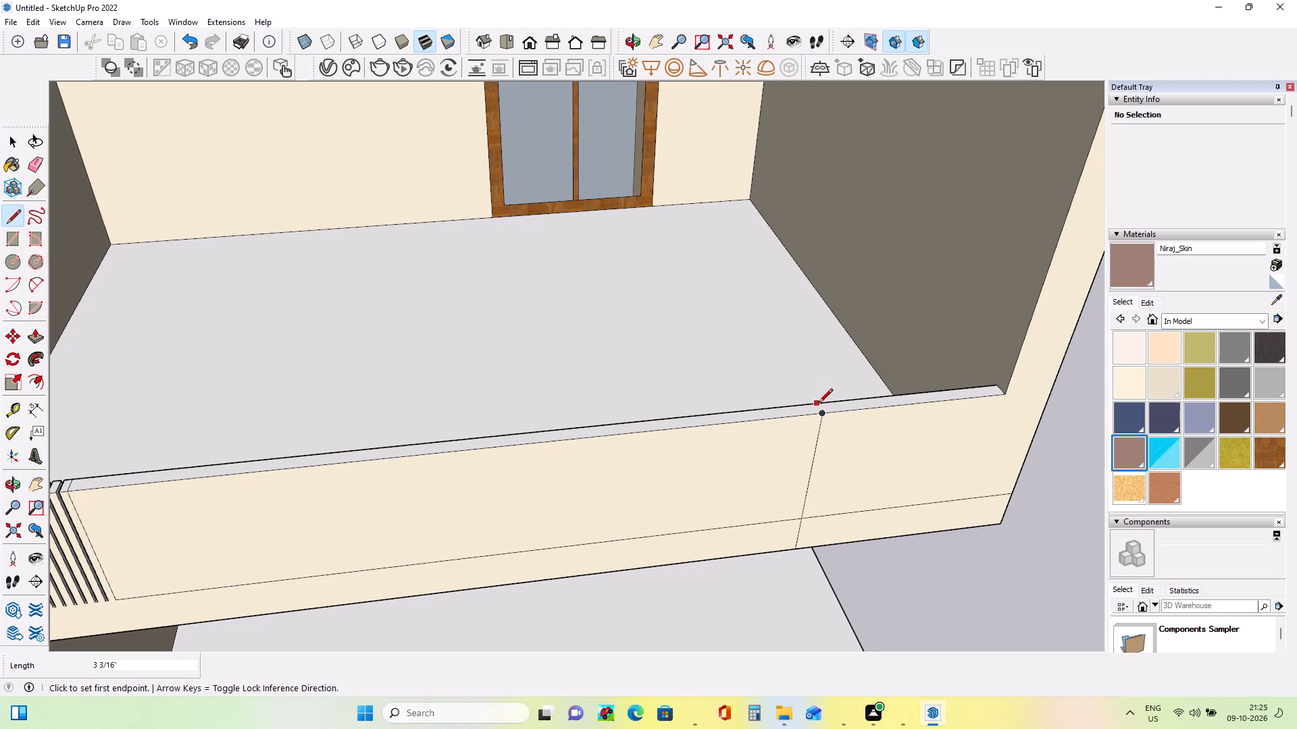
{"action": "middle_click_drag", "start_coordinate": [816, 478], "coordinate": [778, 520]}
{"action": "scroll", "coordinate": [796, 456], "scroll_direction": "up", "scroll_amount": 2}
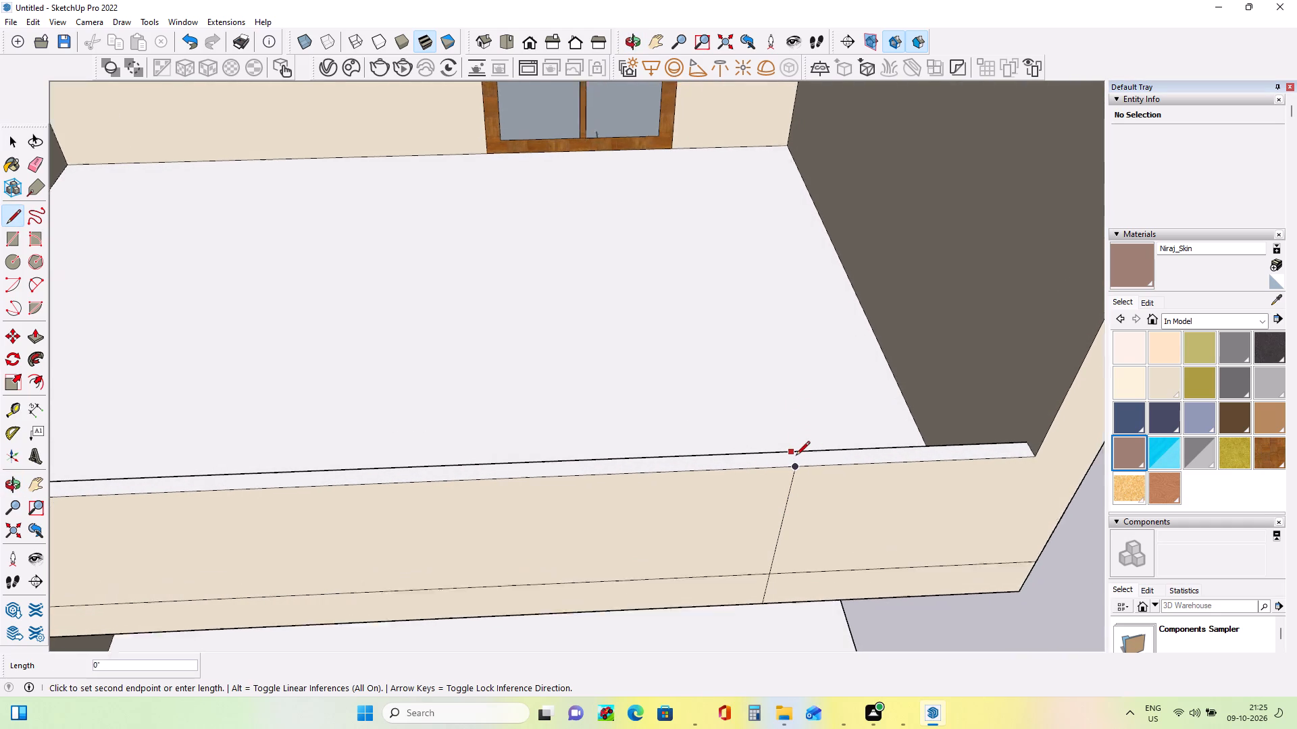
{"action": "scroll", "coordinate": [796, 456], "scroll_direction": "up", "scroll_amount": 1}
{"action": "scroll", "coordinate": [796, 456], "scroll_direction": "down", "scroll_amount": 1}
{"action": "scroll", "coordinate": [796, 456], "scroll_direction": "up", "scroll_amount": 2}
{"action": "left_click", "coordinate": [798, 450]}
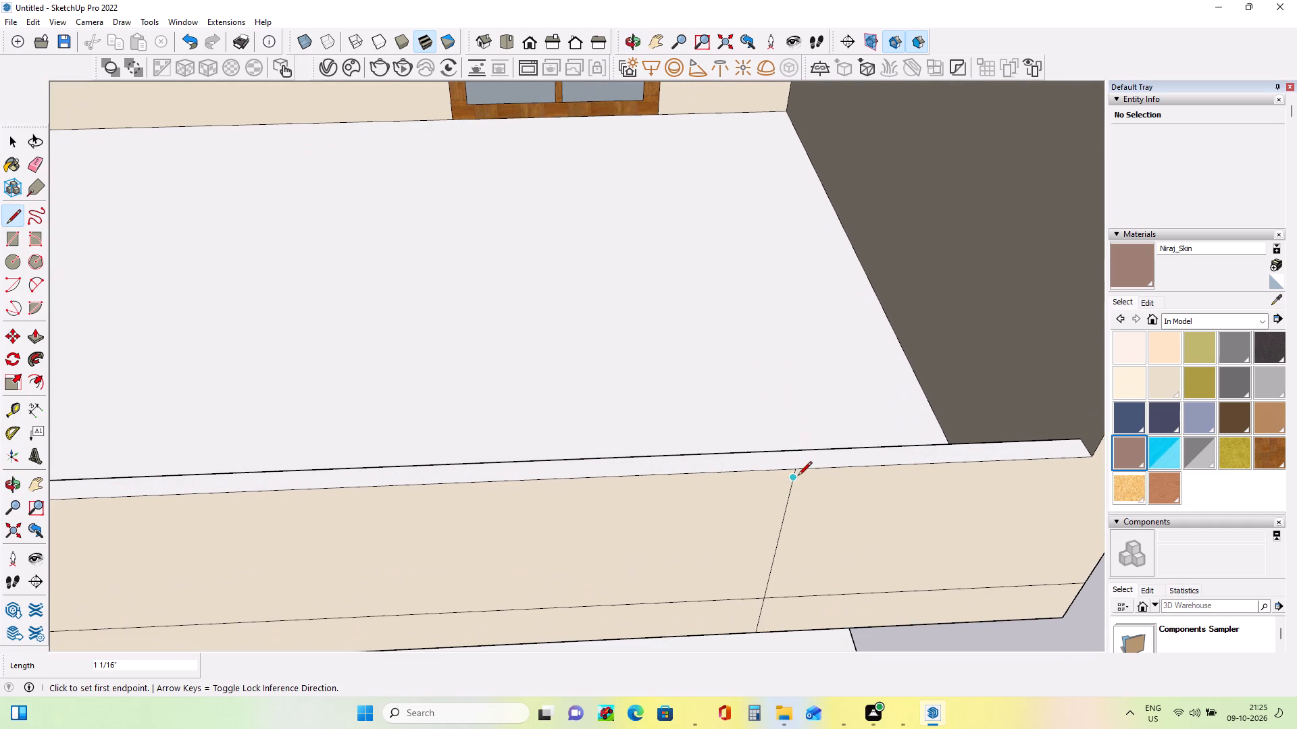
{"action": "left_click", "coordinate": [796, 473]}
{"action": "left_click", "coordinate": [793, 453]}
Draw a line about 3" long across the railing's top at its far end, where it meets the balcony side wall.
{"action": "scroll", "coordinate": [811, 511], "scroll_direction": "down", "scroll_amount": 2}
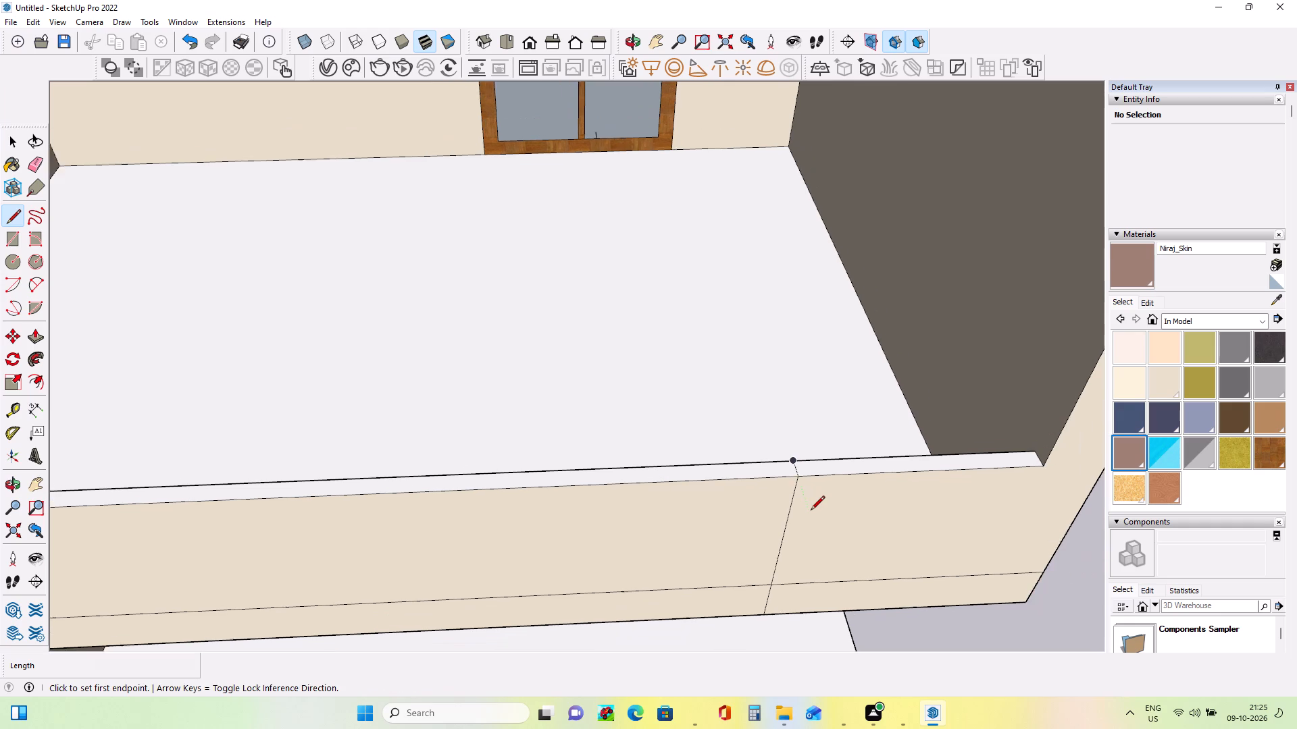
{"action": "scroll", "coordinate": [811, 511], "scroll_direction": "down", "scroll_amount": 12}
{"action": "middle_click_drag", "start_coordinate": [807, 530], "coordinate": [805, 465]}
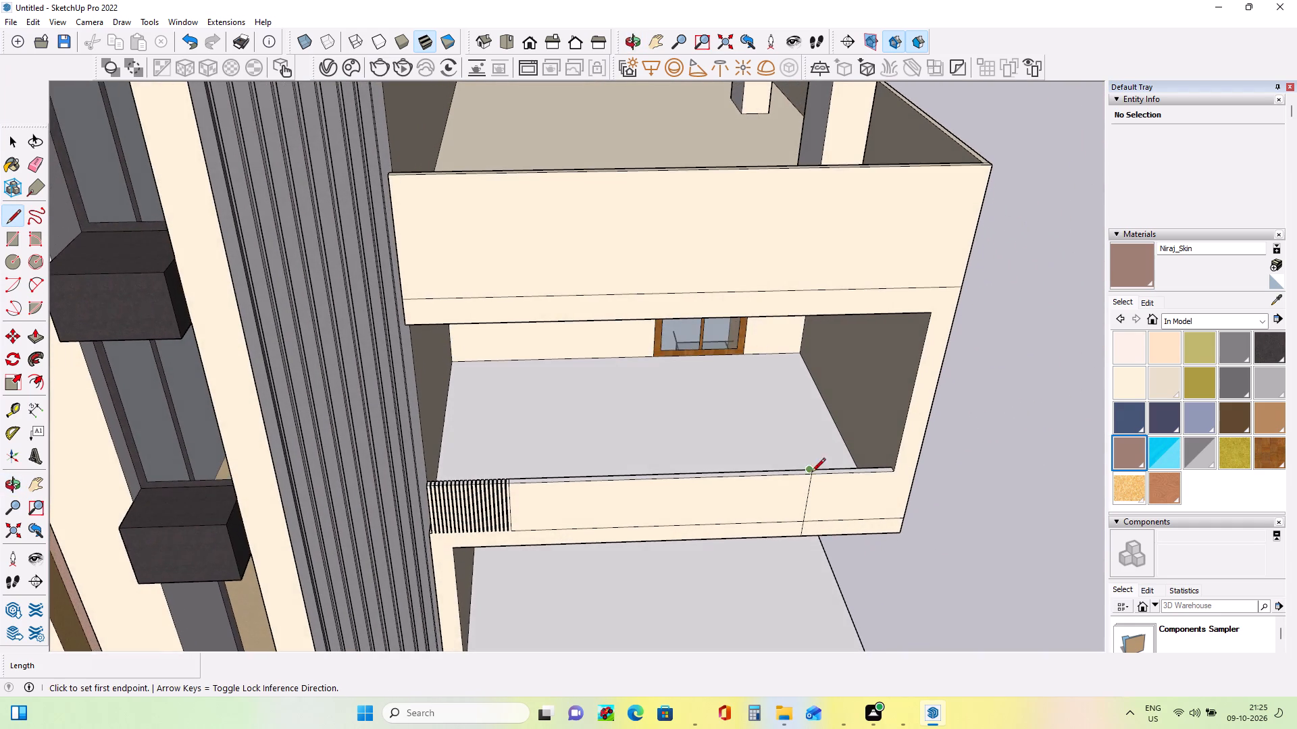
{"action": "scroll", "coordinate": [815, 495], "scroll_direction": "up", "scroll_amount": 6}
{"action": "middle_click", "coordinate": [896, 486]}
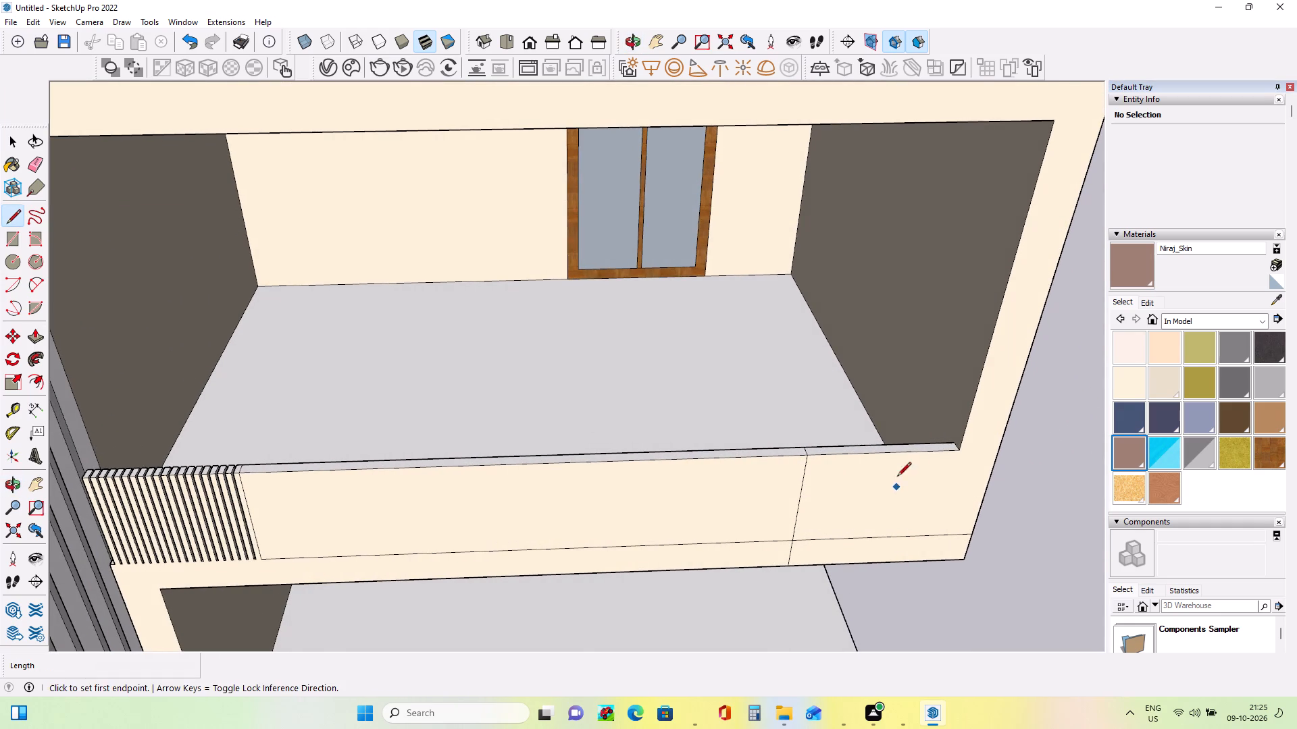
{"action": "middle_click_drag", "start_coordinate": [956, 463], "coordinate": [1017, 479]}
{"action": "scroll", "coordinate": [950, 424], "scroll_direction": "up", "scroll_amount": 7}
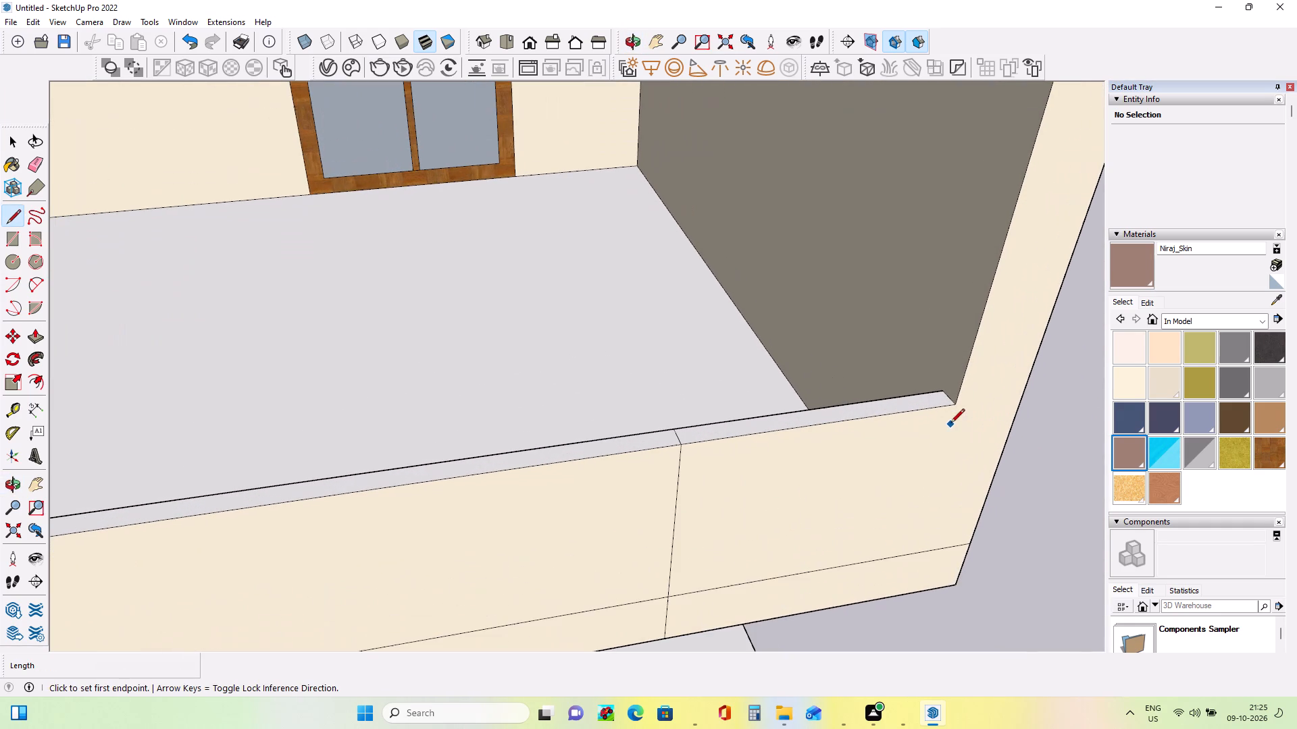
{"action": "left_click", "coordinate": [953, 405]}
{"action": "left_click", "coordinate": [946, 394]}
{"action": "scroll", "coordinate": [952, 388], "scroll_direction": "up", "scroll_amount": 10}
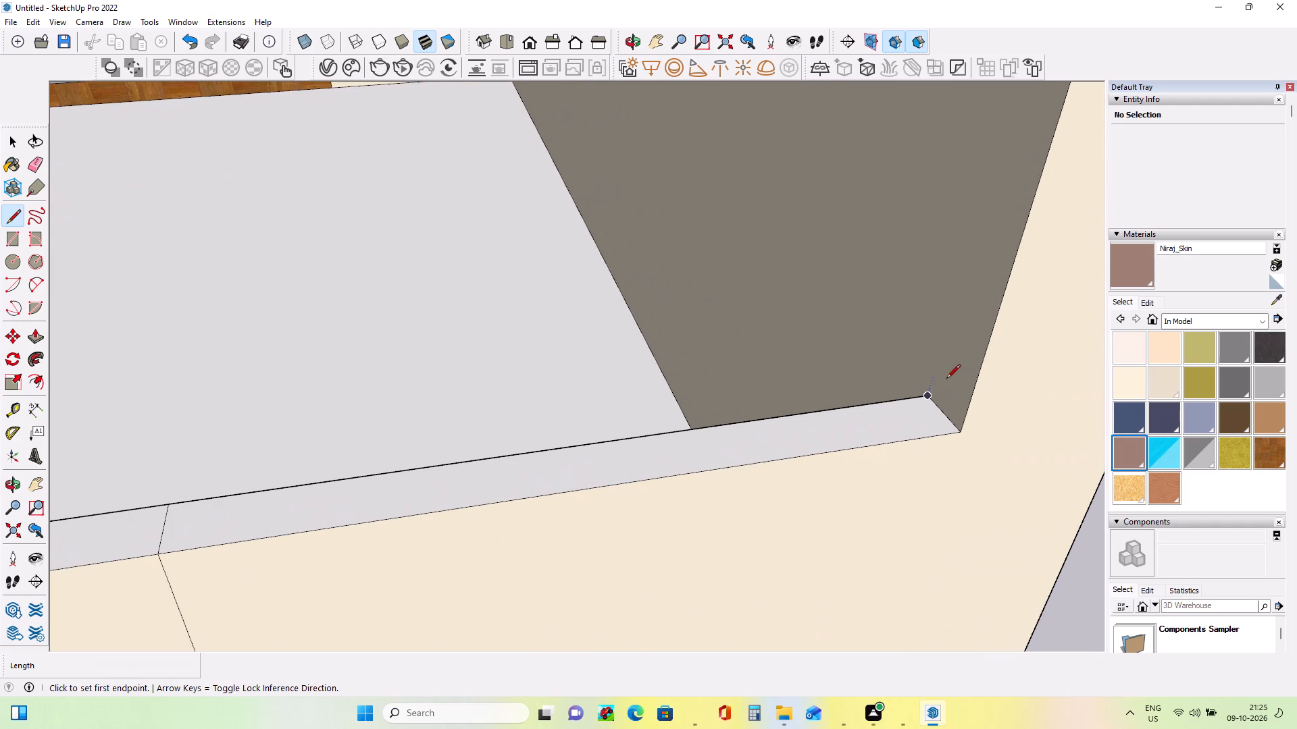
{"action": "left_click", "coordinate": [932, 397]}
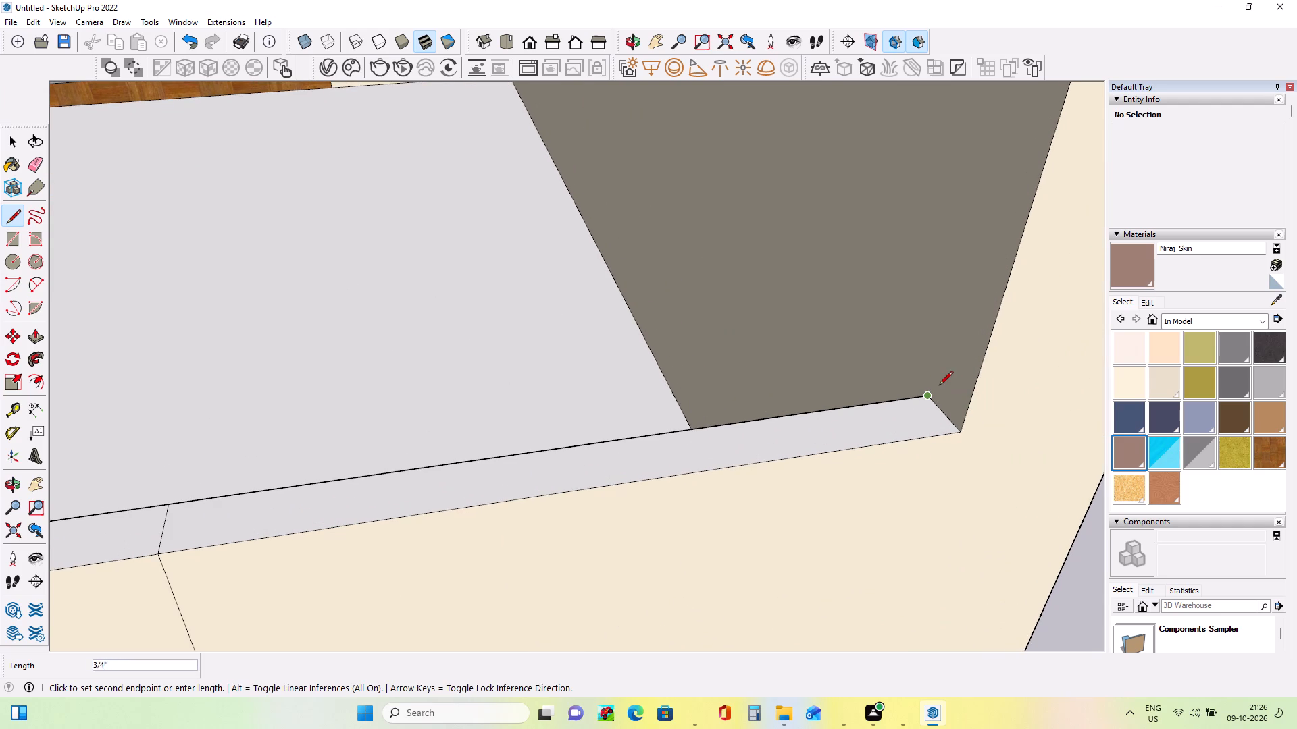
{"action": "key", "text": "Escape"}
Draw a small rectangle about 3" wide on the balcony side wall, directly above the far end of the railing's top.
{"action": "middle_click_drag", "start_coordinate": [934, 465], "coordinate": [1041, 434]}
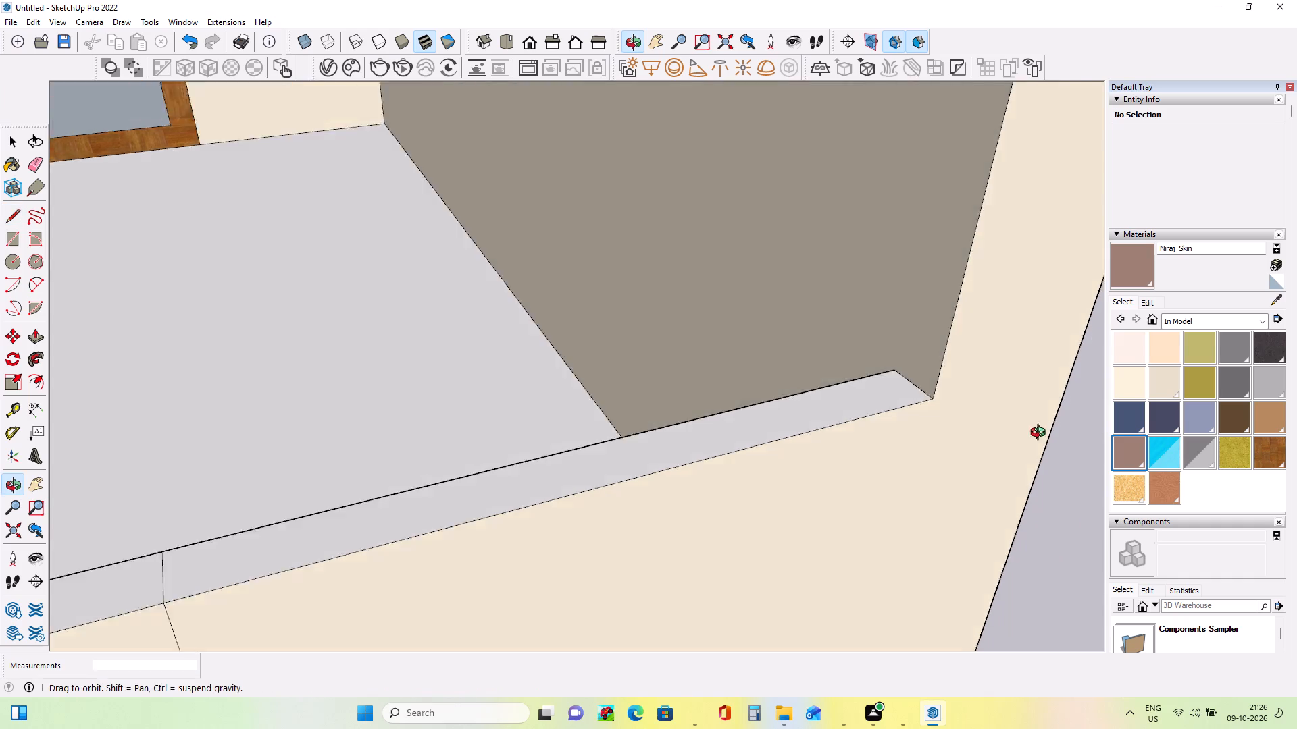
{"action": "middle_click_drag", "start_coordinate": [1041, 434], "coordinate": [1140, 374]}
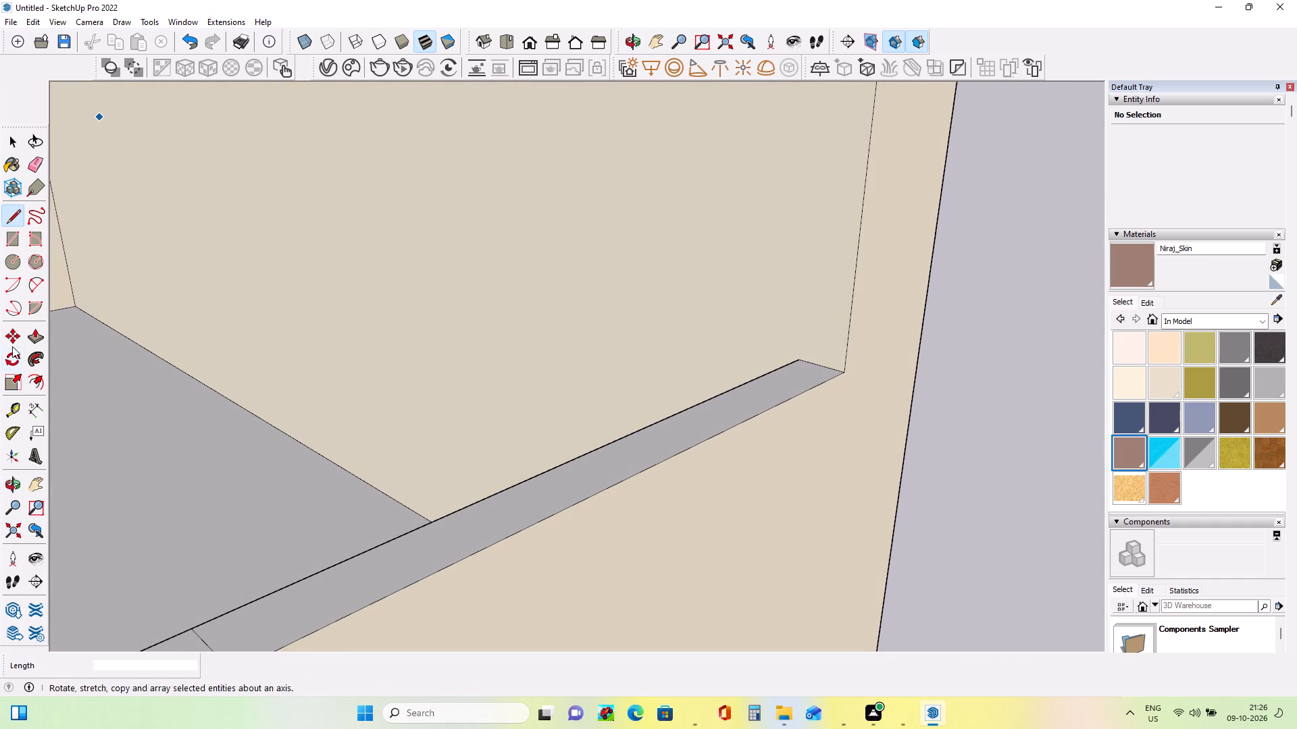
{"action": "left_click", "coordinate": [9, 236]}
{"action": "left_click", "coordinate": [844, 371]}
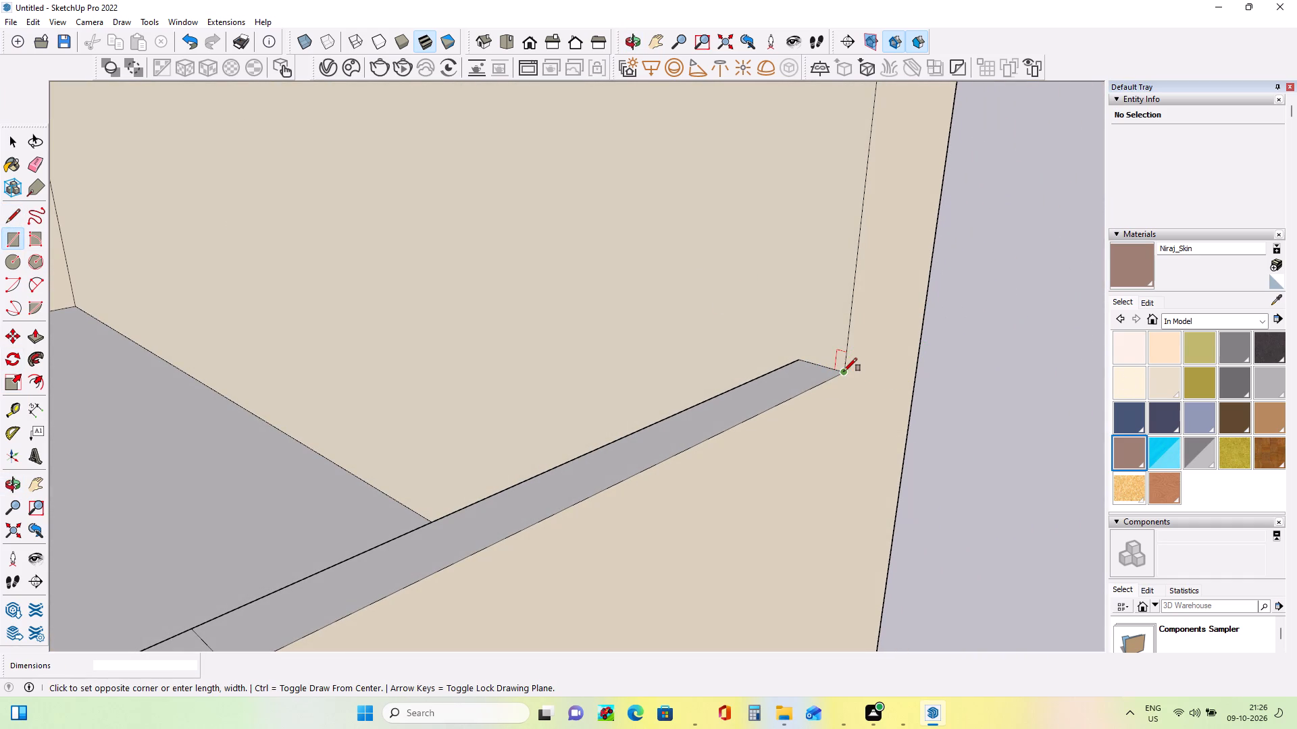
{"action": "left_click", "coordinate": [798, 358]}
{"action": "left_click", "coordinate": [813, 339]}
Paint the front face of the railing section between the slats and the end panel with Translucent Glass Gray from Glass and Mirrors.
{"action": "scroll", "coordinate": [905, 409], "scroll_direction": "down", "scroll_amount": 4}
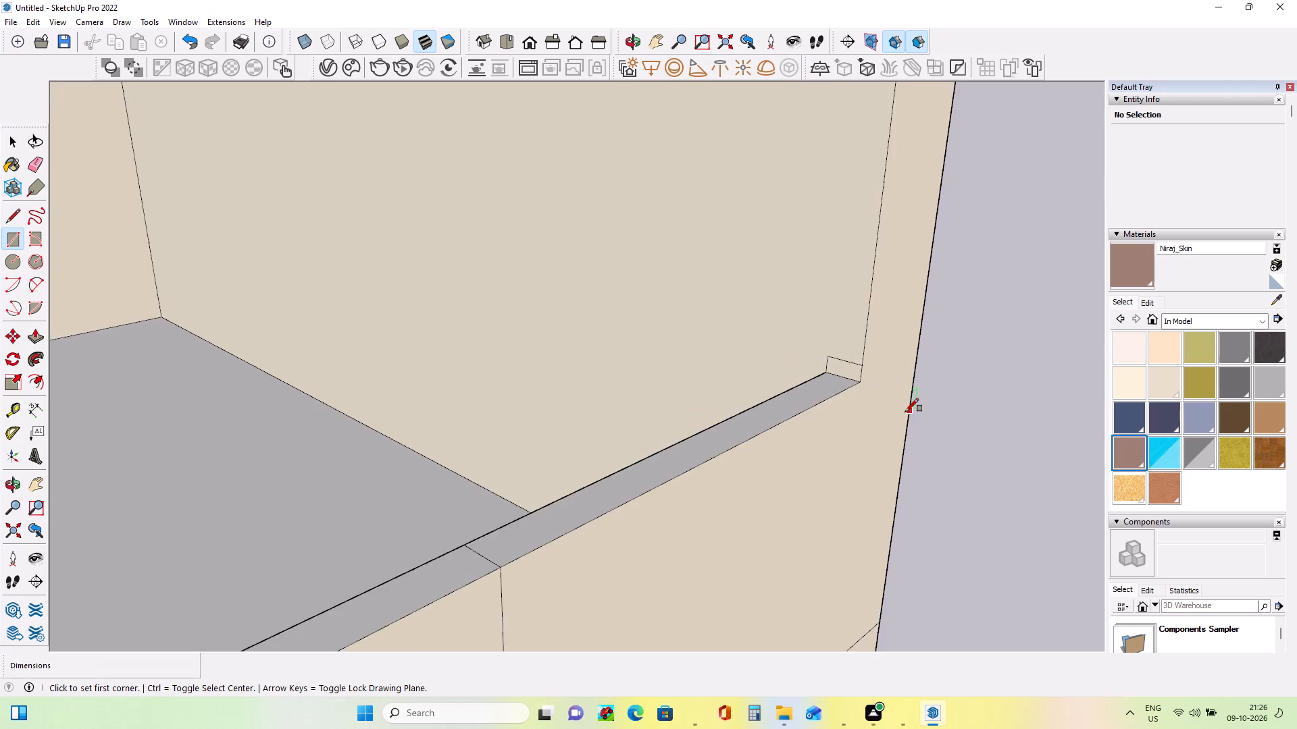
{"action": "scroll", "coordinate": [905, 412], "scroll_direction": "down", "scroll_amount": 16}
{"action": "middle_click_drag", "start_coordinate": [890, 485], "coordinate": [800, 487]}
{"action": "left_click", "coordinate": [1197, 320]}
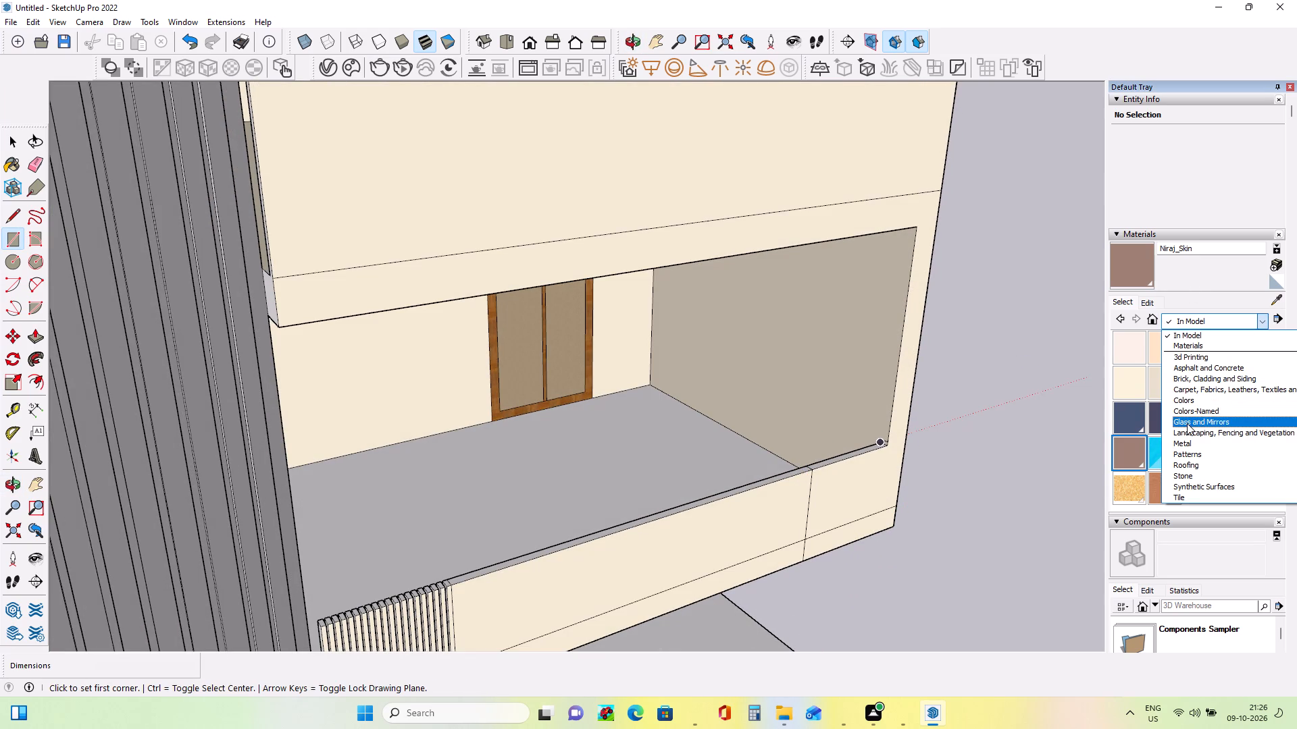
{"action": "left_click", "coordinate": [1187, 423]}
{"action": "left_click", "coordinate": [1196, 385]}
{"action": "left_click", "coordinate": [612, 562]}
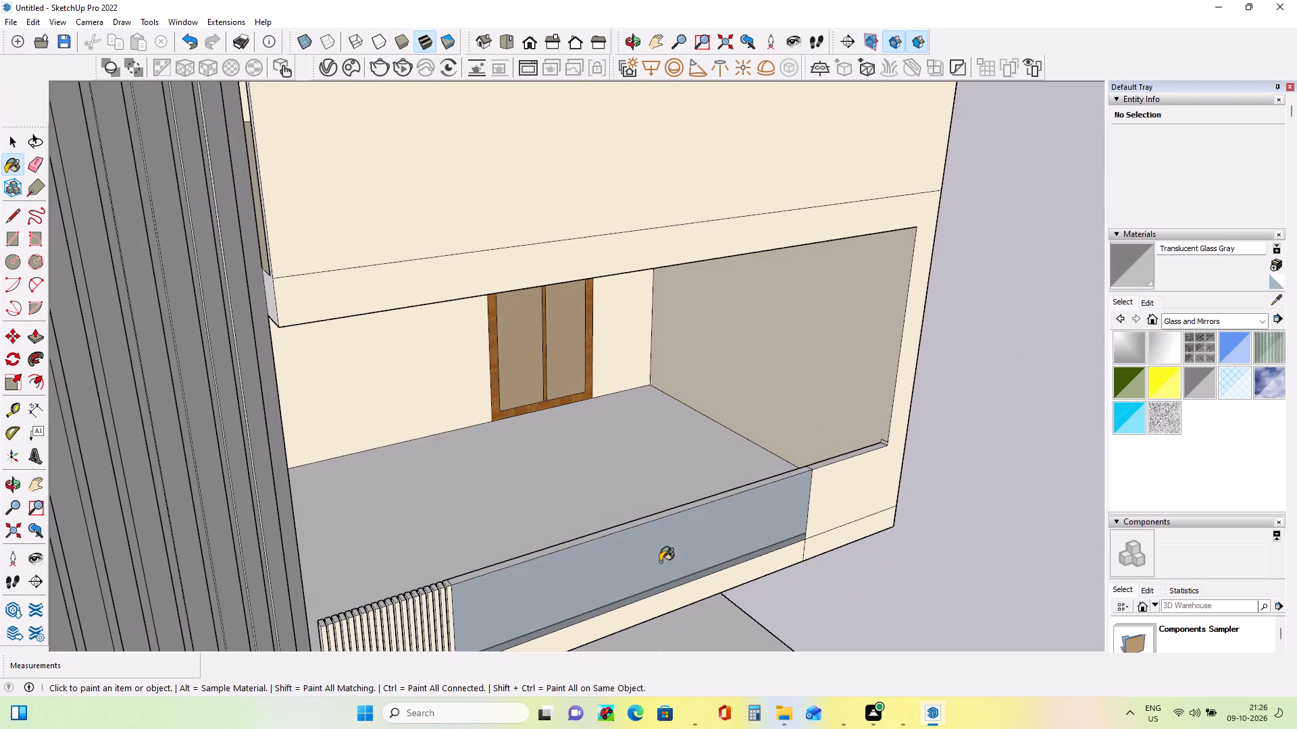
{"action": "middle_click_drag", "start_coordinate": [696, 564], "coordinate": [641, 521]}
{"action": "left_click", "coordinate": [654, 506]}
Paint the balcony-side face behind the railing's glass section with Translucent Glass Gray.
{"action": "middle_click_drag", "start_coordinate": [769, 504], "coordinate": [1136, 594]}
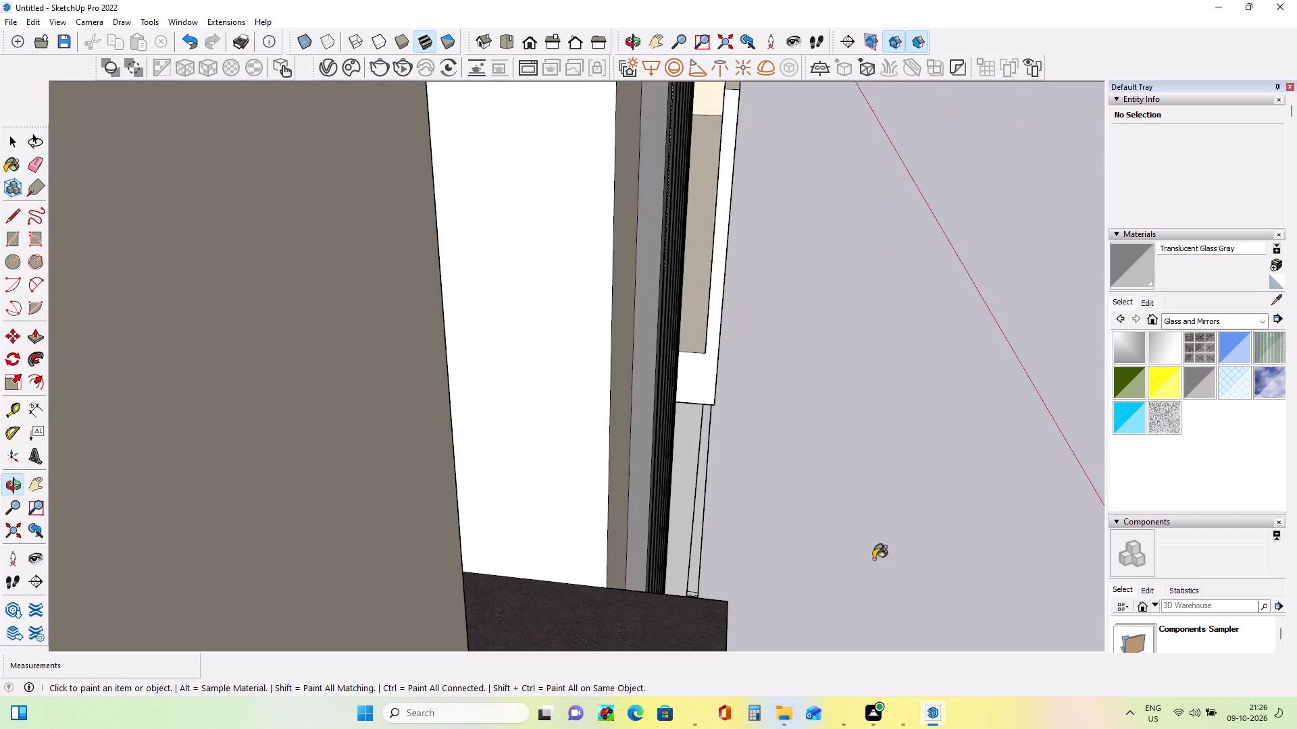
{"action": "middle_click_drag", "start_coordinate": [678, 575], "coordinate": [711, 603]}
{"action": "middle_click_drag", "start_coordinate": [796, 596], "coordinate": [507, 539]}
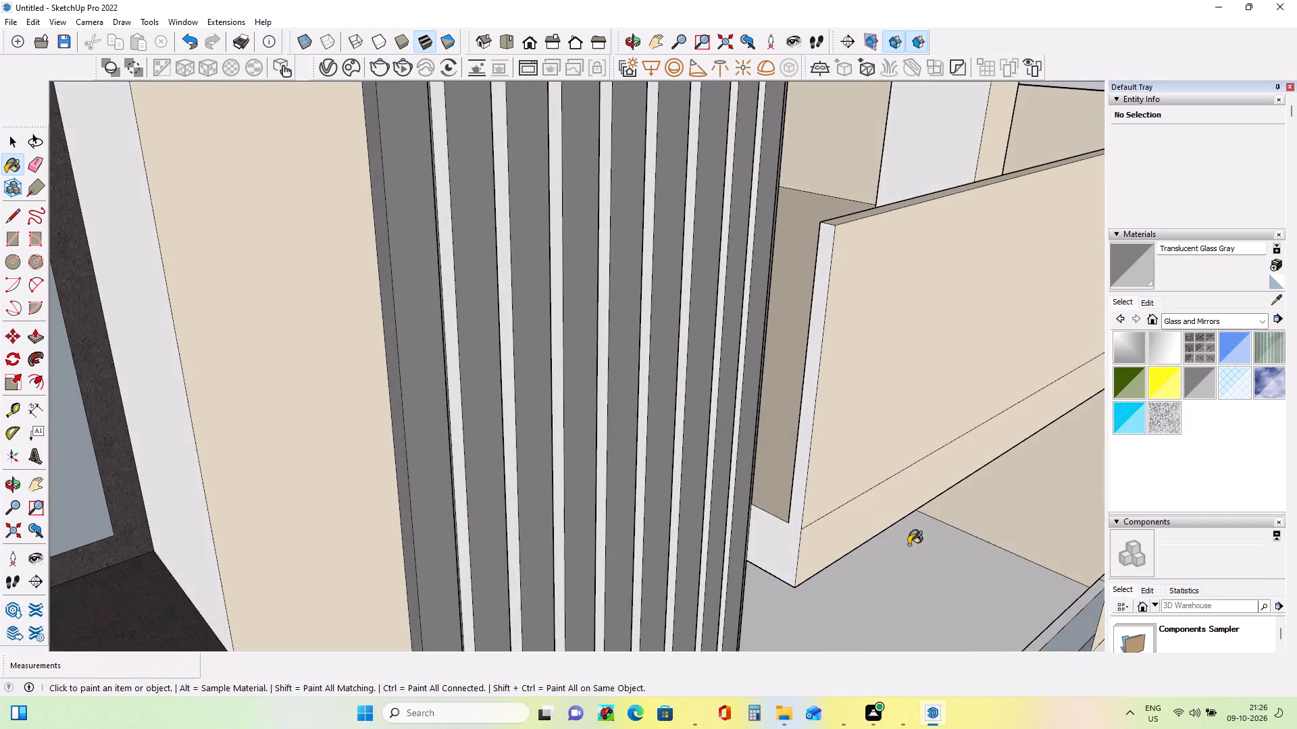
{"action": "middle_click_drag", "start_coordinate": [1015, 539], "coordinate": [898, 535]}
{"action": "scroll", "coordinate": [893, 535], "scroll_direction": "down", "scroll_amount": 1}
{"action": "scroll", "coordinate": [1088, 569], "scroll_direction": "down", "scroll_amount": 4}
{"action": "scroll", "coordinate": [983, 573], "scroll_direction": "down", "scroll_amount": 4}
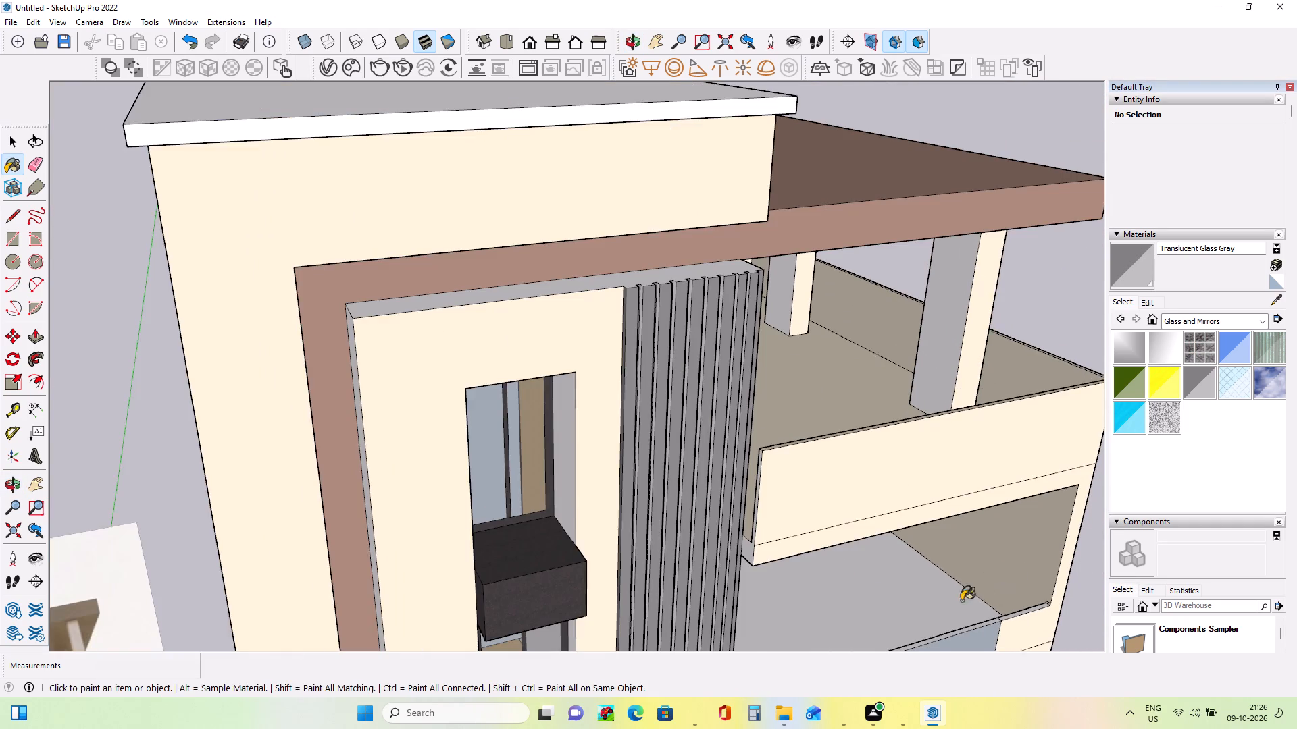
{"action": "middle_click_drag", "start_coordinate": [961, 601], "coordinate": [967, 611]}
{"action": "scroll", "coordinate": [942, 621], "scroll_direction": "up", "scroll_amount": 4}
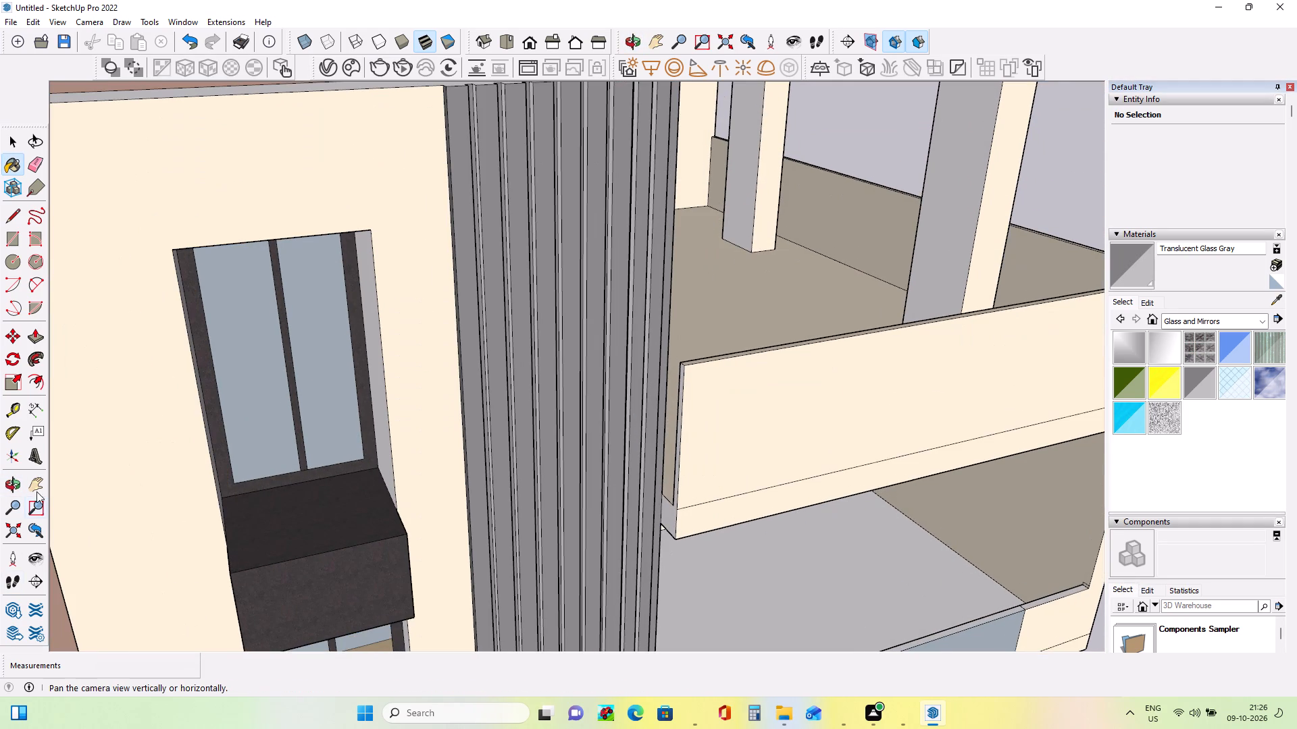
{"action": "left_click", "coordinate": [37, 487]}
{"action": "left_click_drag", "start_coordinate": [803, 612], "coordinate": [688, 454]}
{"action": "middle_click_drag", "start_coordinate": [990, 567], "coordinate": [646, 634]}
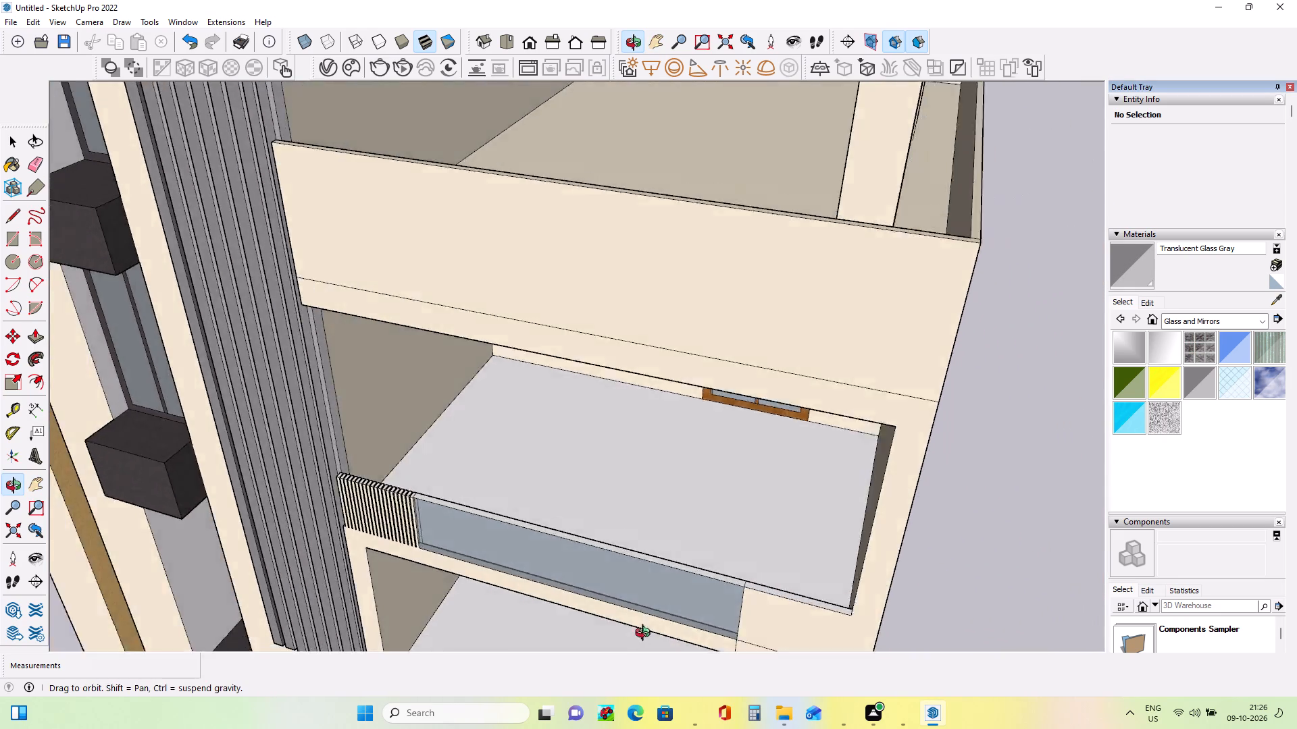
{"action": "middle_click_drag", "start_coordinate": [646, 634], "coordinate": [443, 616]}
{"action": "scroll", "coordinate": [462, 566], "scroll_direction": "up", "scroll_amount": 12}
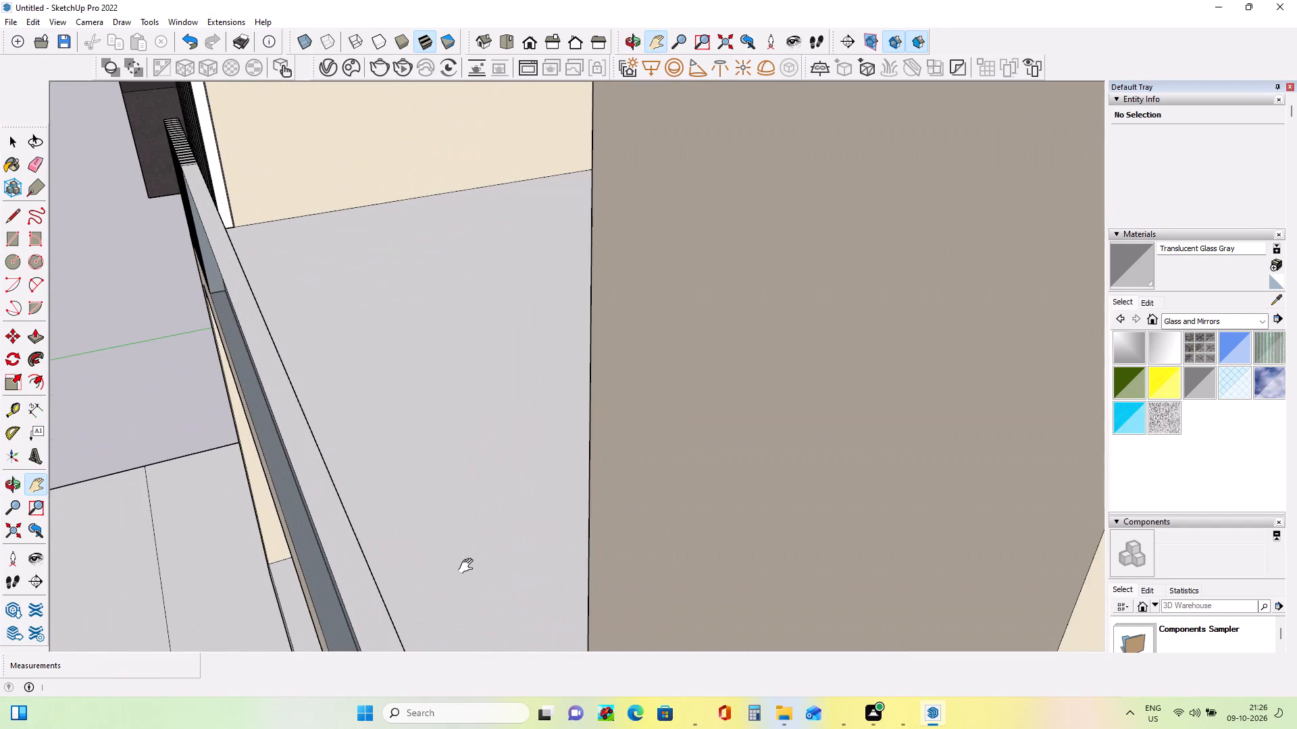
{"action": "scroll", "coordinate": [469, 566], "scroll_direction": "up", "scroll_amount": 1}
{"action": "middle_click_drag", "start_coordinate": [506, 517], "coordinate": [520, 532]}
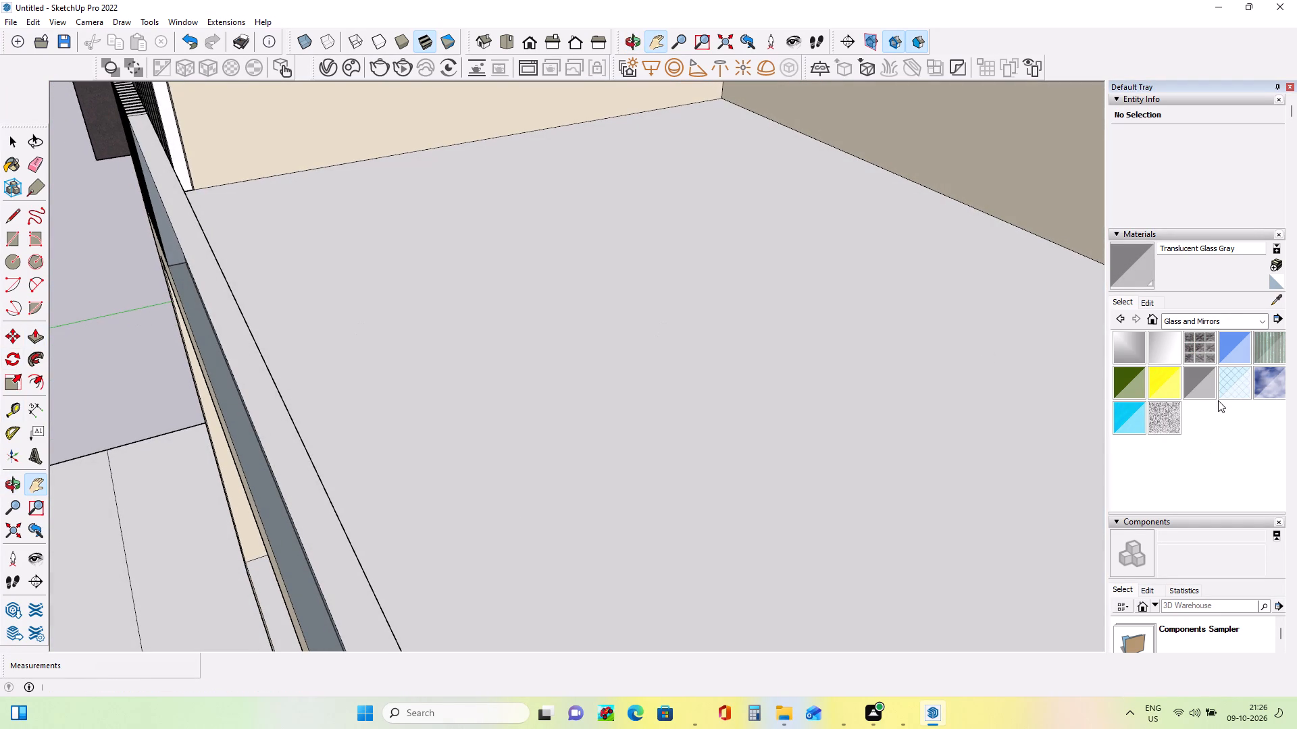
{"action": "left_click", "coordinate": [1207, 390]}
{"action": "middle_click_drag", "start_coordinate": [388, 485], "coordinate": [347, 483]}
{"action": "left_click", "coordinate": [232, 517]}
{"action": "middle_click_drag", "start_coordinate": [271, 512], "coordinate": [438, 481]}
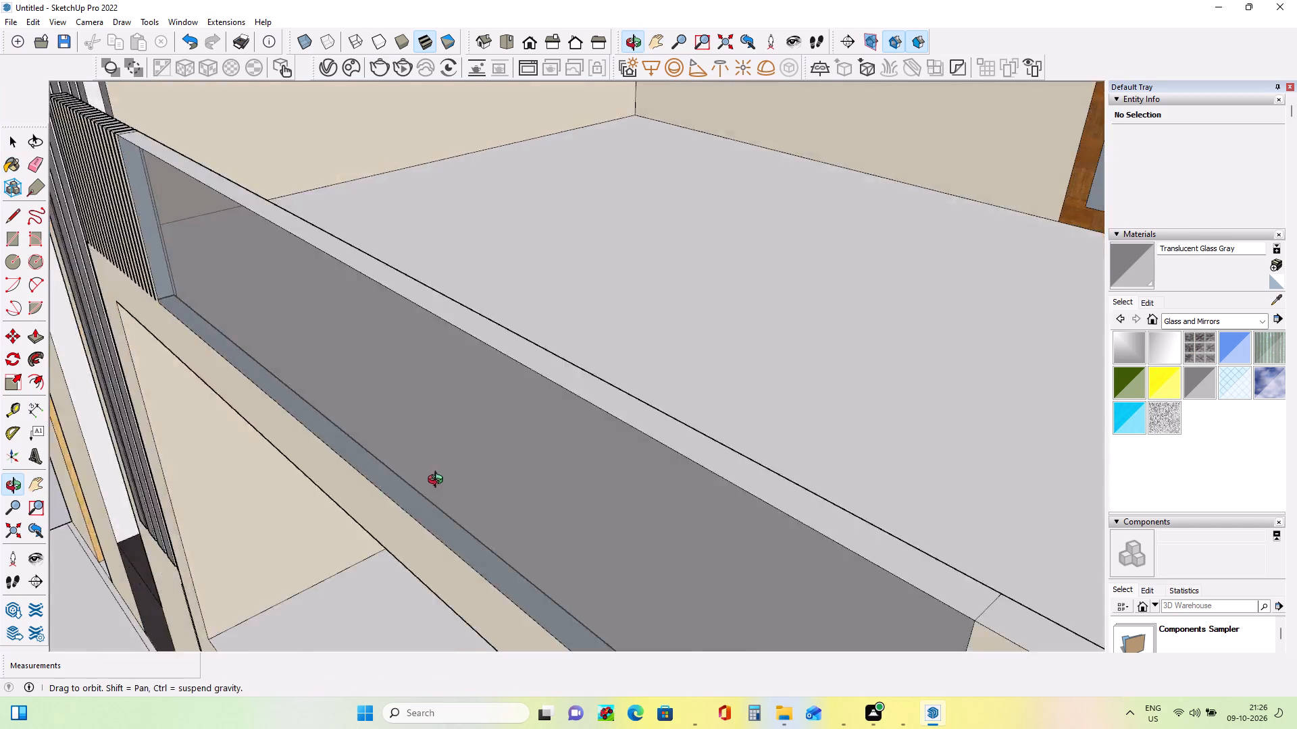
Push/Pull the small rectangle above the railing's far end about 3' along the solid end panel's top to the glass section.
{"action": "middle_click_drag", "start_coordinate": [438, 481], "coordinate": [481, 474]}
{"action": "scroll", "coordinate": [481, 474], "scroll_direction": "down", "scroll_amount": 16}
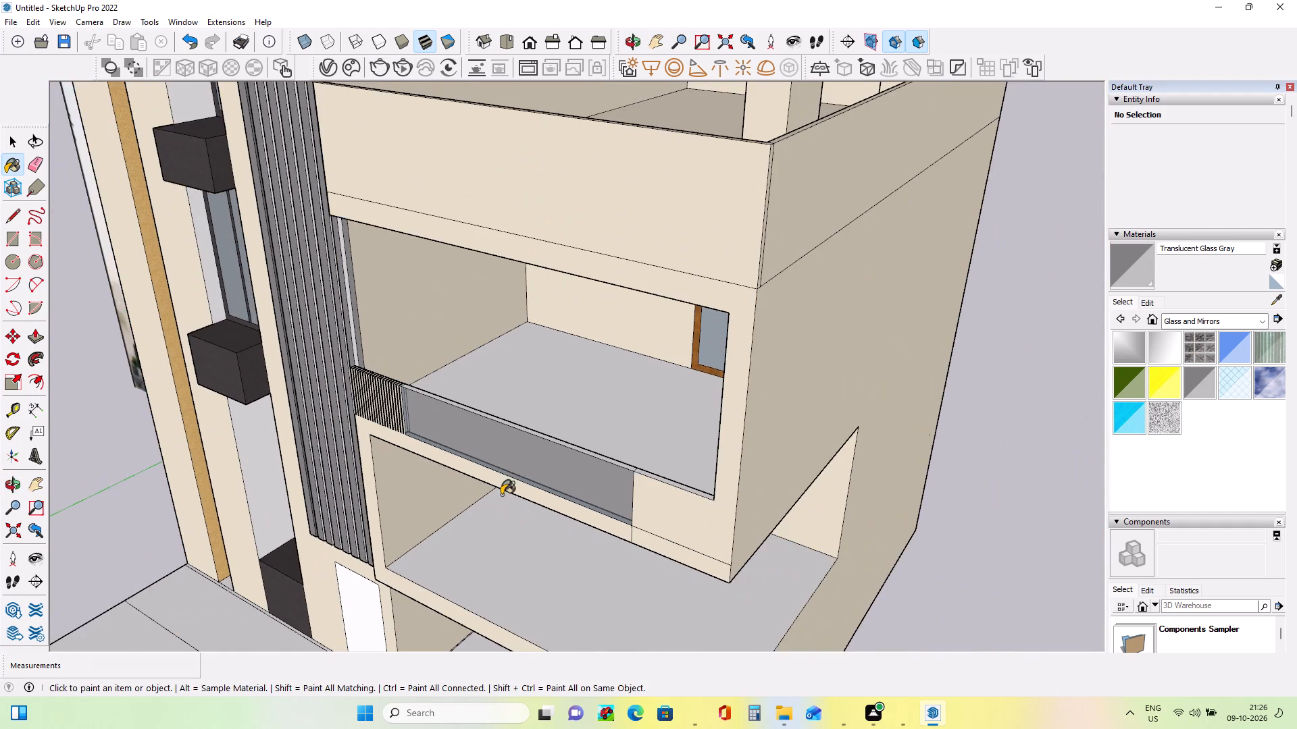
{"action": "middle_click_drag", "start_coordinate": [500, 499], "coordinate": [586, 444]}
{"action": "scroll", "coordinate": [686, 400], "scroll_direction": "up", "scroll_amount": 8}
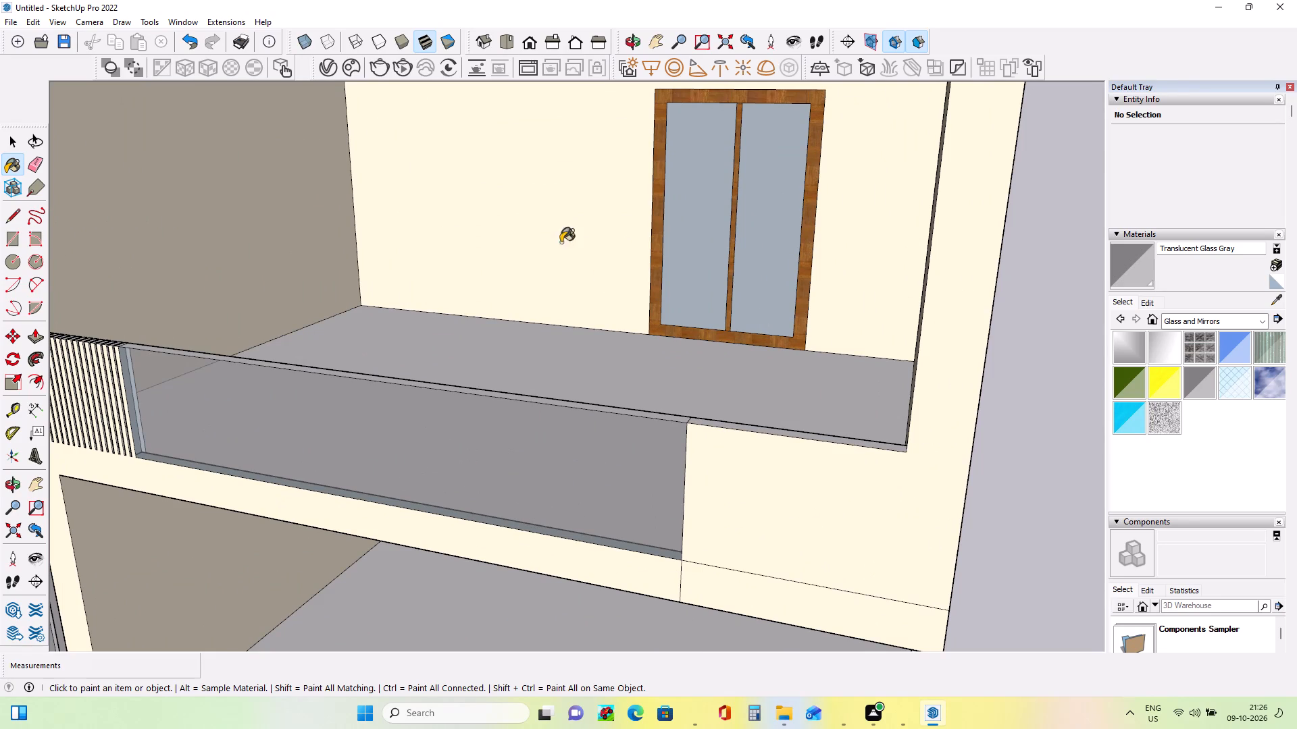
{"action": "left_click", "coordinate": [35, 335]}
{"action": "middle_click_drag", "start_coordinate": [721, 492], "coordinate": [1049, 521]}
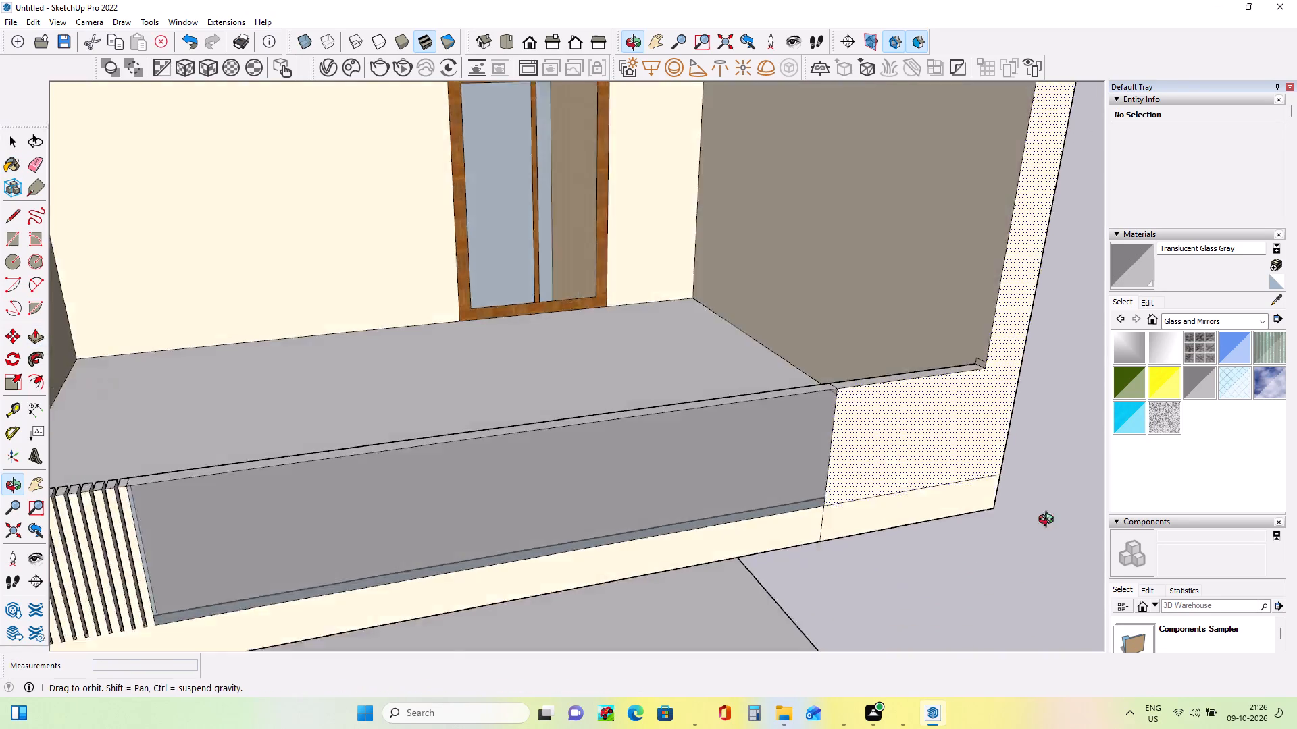
{"action": "middle_click_drag", "start_coordinate": [1049, 521], "coordinate": [1128, 529]}
{"action": "scroll", "coordinate": [910, 319], "scroll_direction": "up", "scroll_amount": 6}
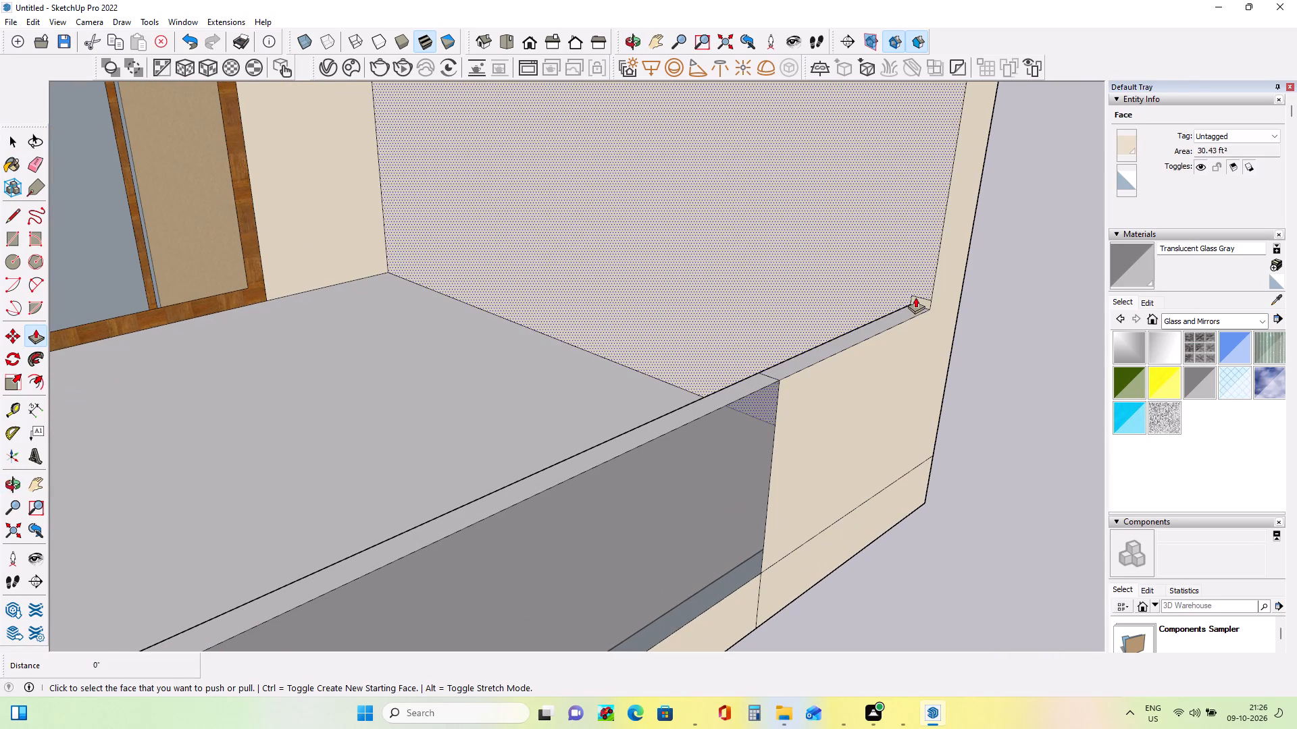
{"action": "left_click", "coordinate": [916, 297]}
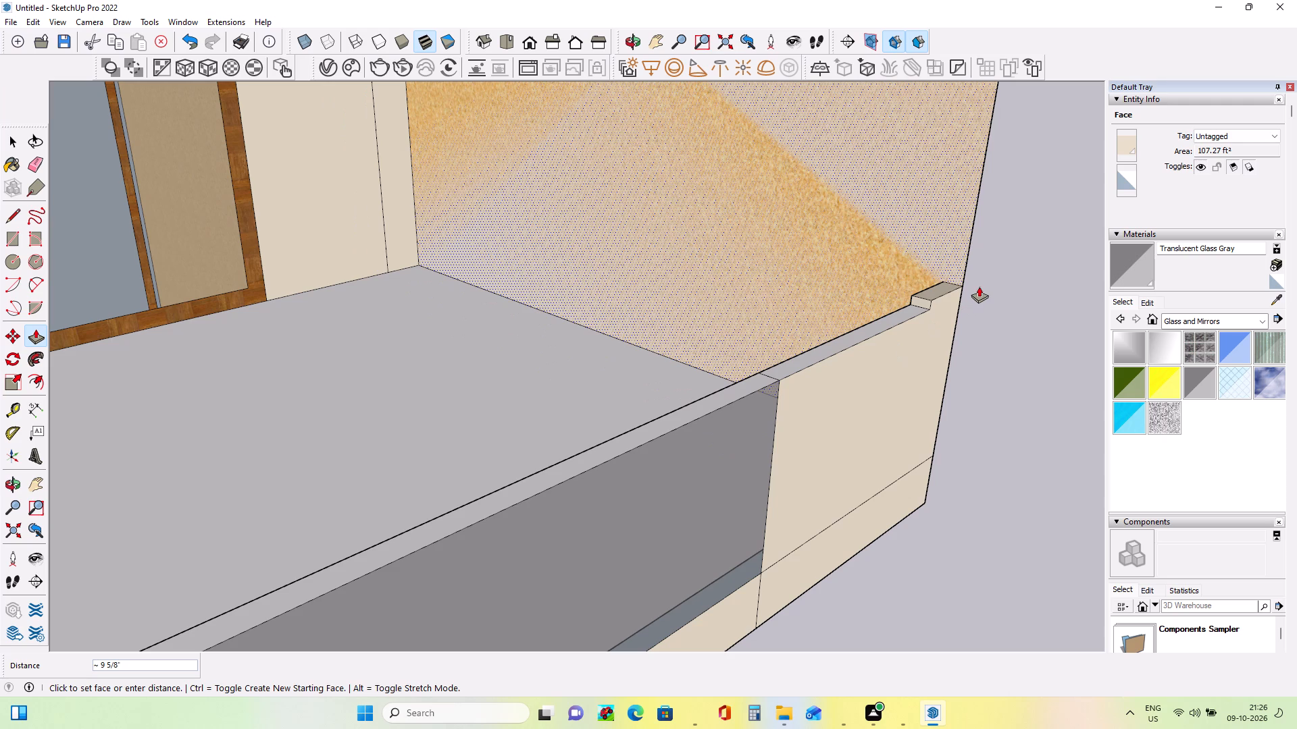
{"action": "key", "text": "Escape"}
{"action": "left_click", "coordinate": [923, 304]}
{"action": "scroll", "coordinate": [811, 374], "scroll_direction": "down", "scroll_amount": 2}
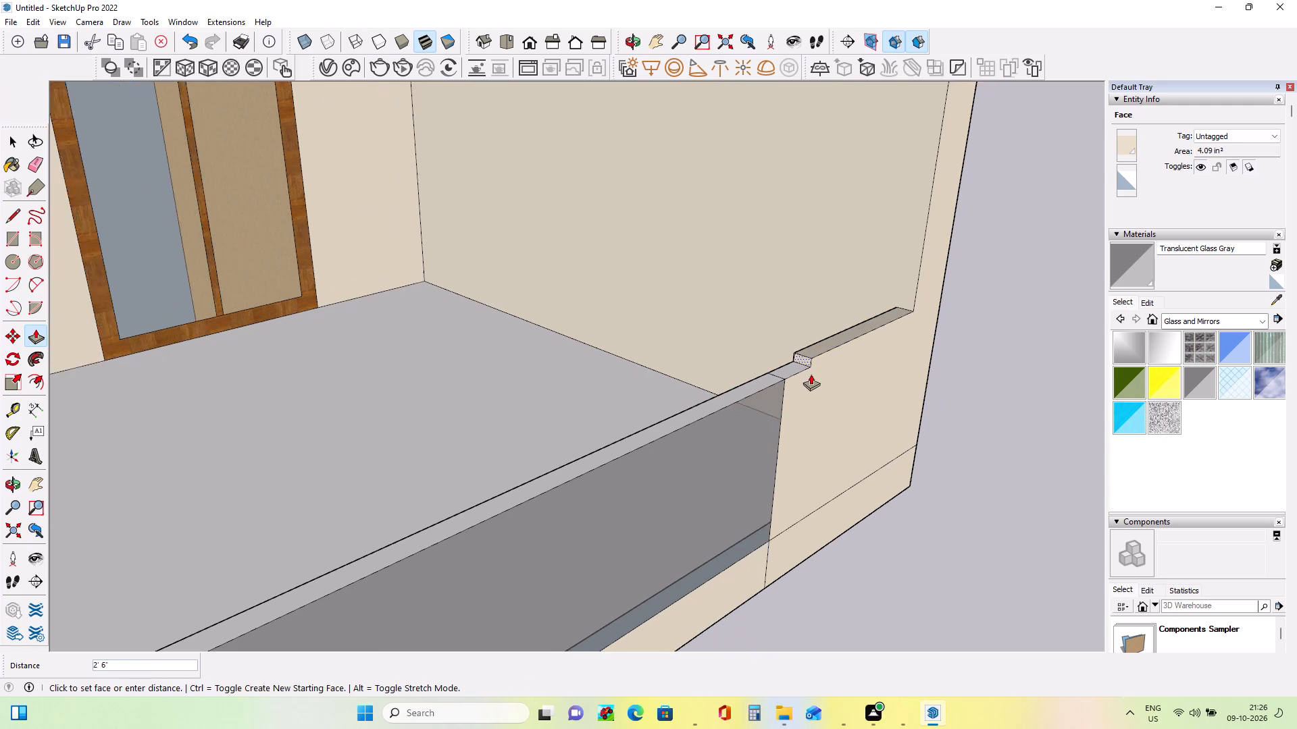
{"action": "scroll", "coordinate": [811, 374], "scroll_direction": "down", "scroll_amount": 9}
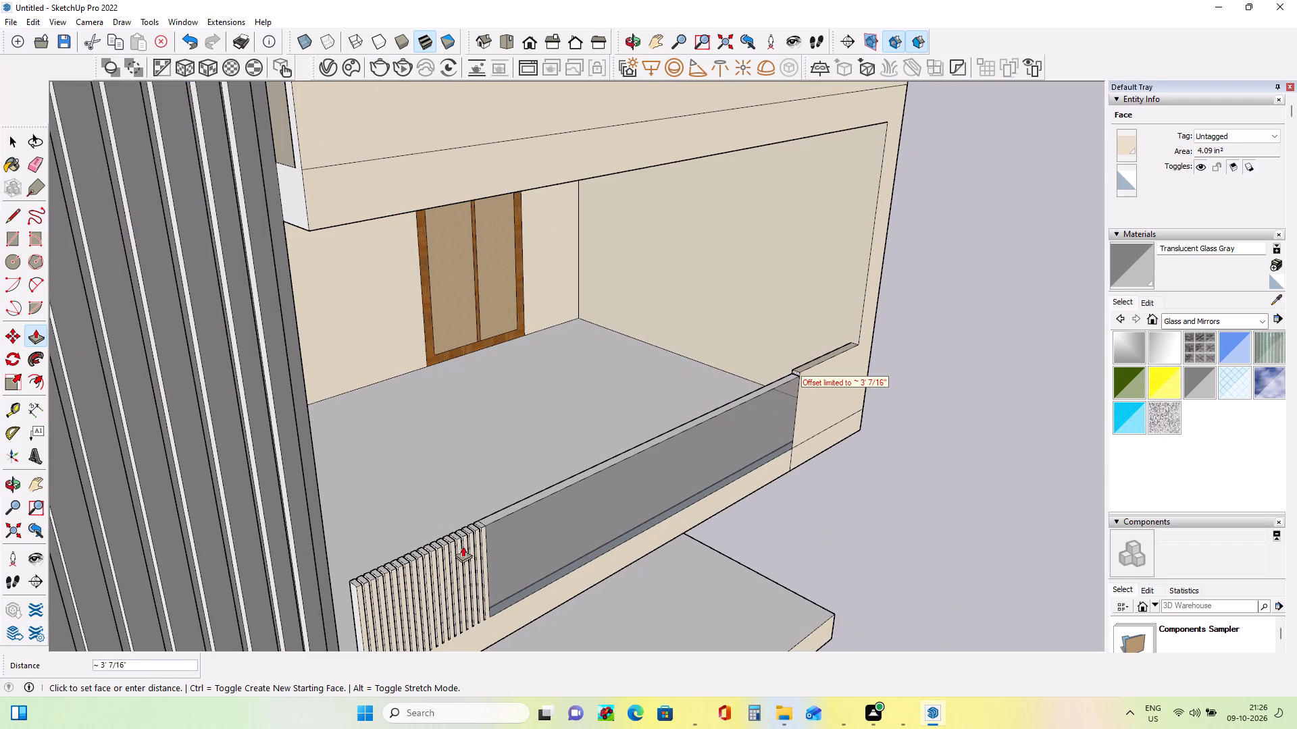
{"action": "scroll", "coordinate": [792, 370], "scroll_direction": "up", "scroll_amount": 7}
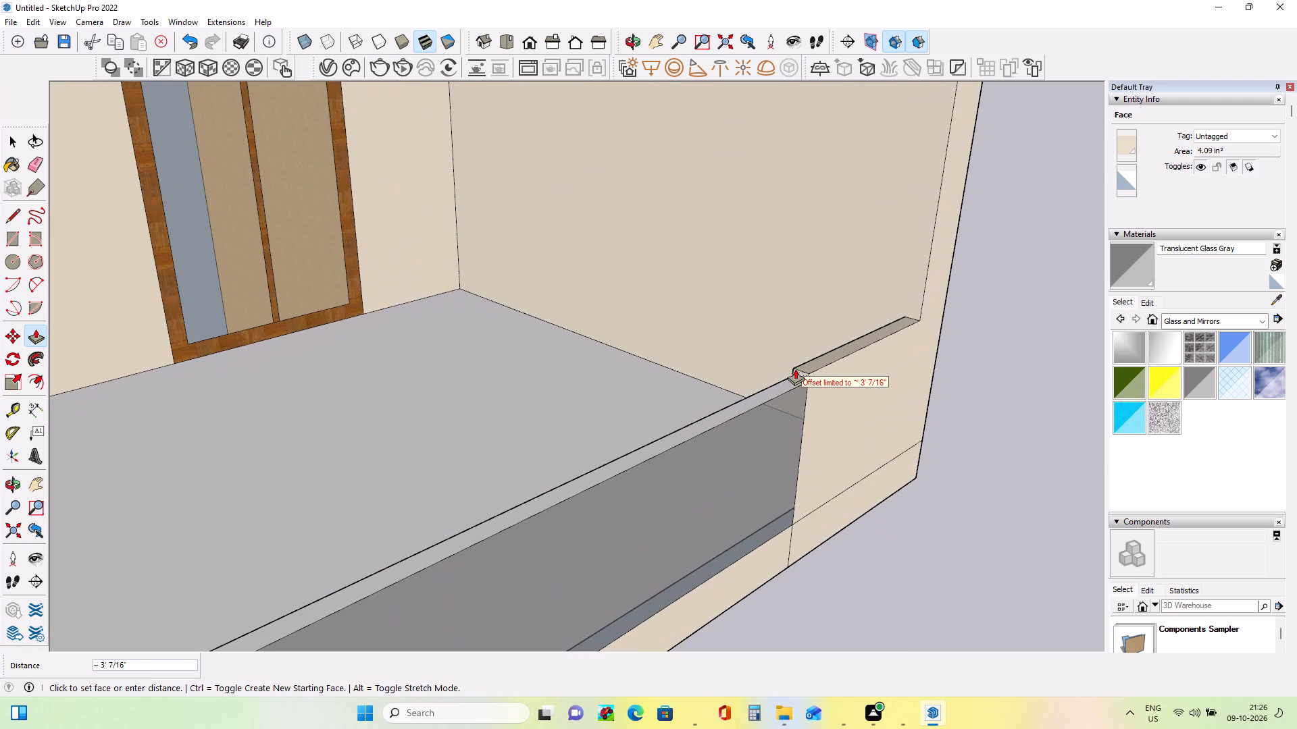
{"action": "left_click", "coordinate": [796, 376]}
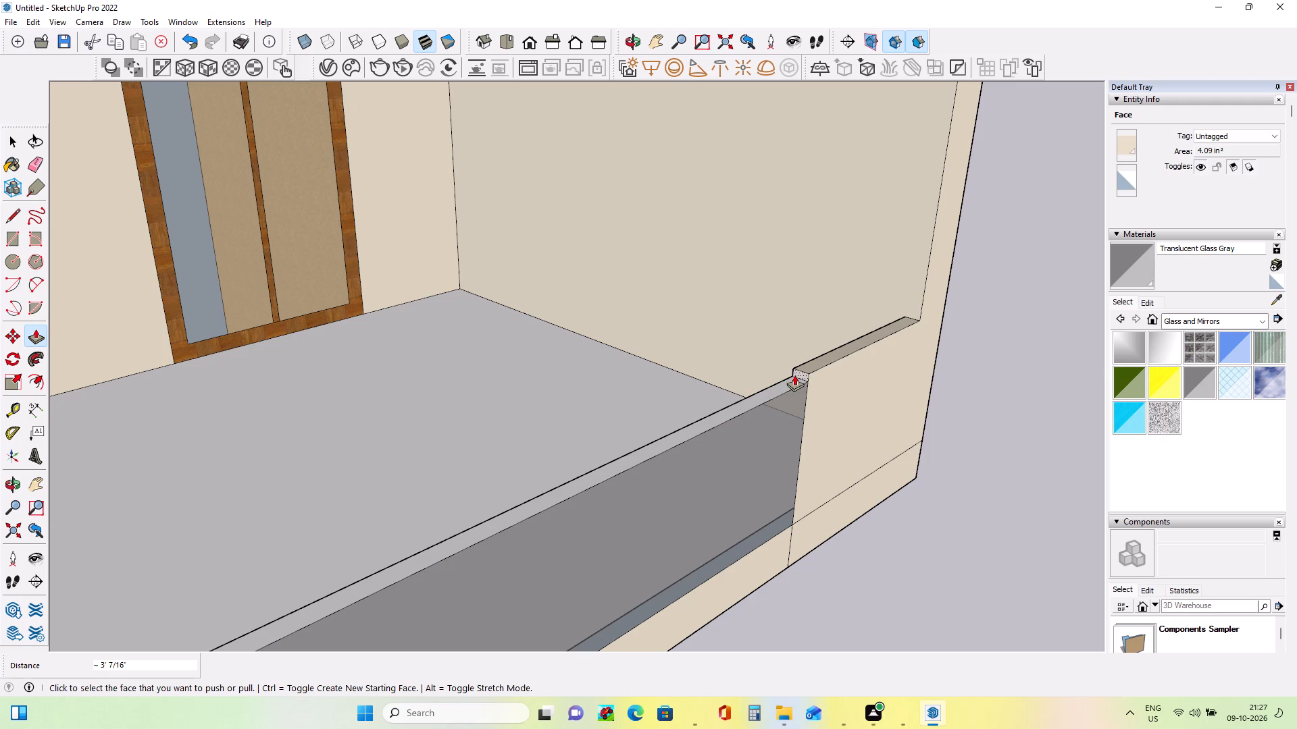
Extend the handrail about 10' 11 13/16" over the glass section to the start of the vertical slats.
{"action": "left_click", "coordinate": [794, 375]}
{"action": "scroll", "coordinate": [630, 453], "scroll_direction": "down", "scroll_amount": 9}
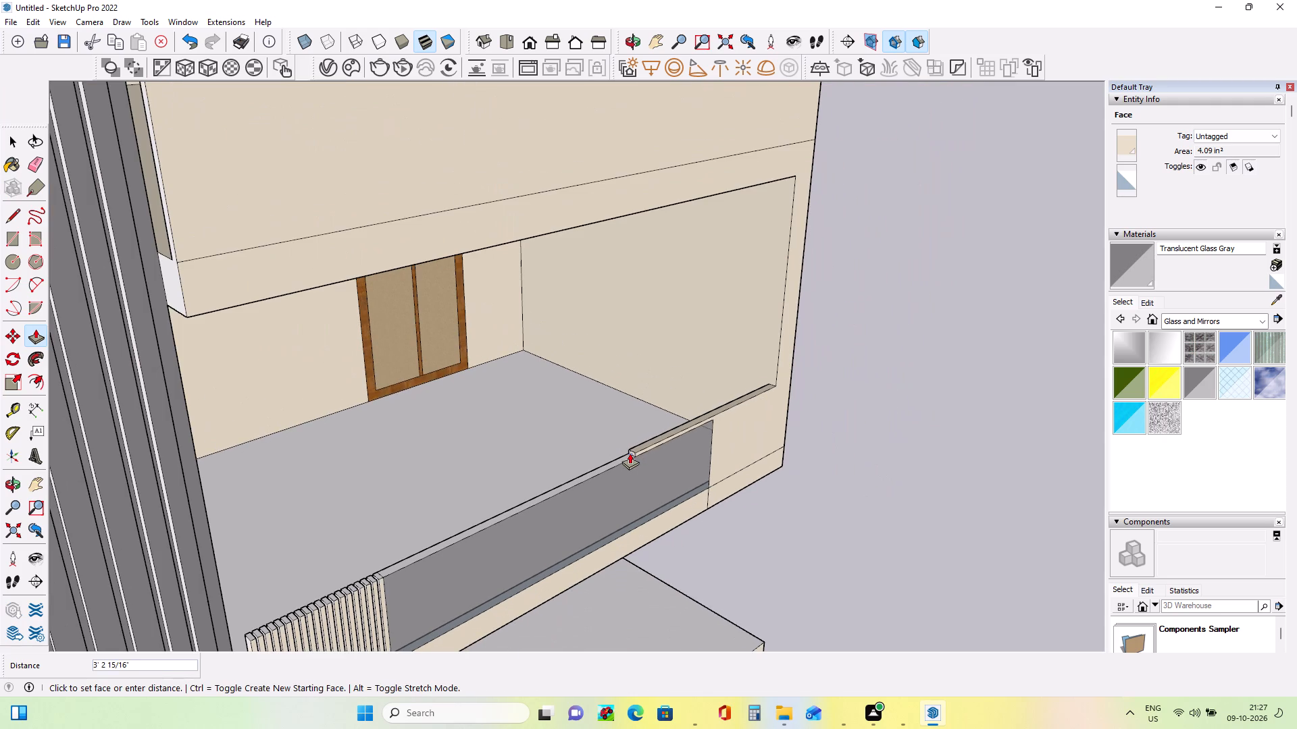
{"action": "left_click", "coordinate": [243, 637]}
Extend the handrail over the vertical slats by about 1 5/16" and another 2' 10 5/8" to the railing's slatted end.
{"action": "middle_click_drag", "start_coordinate": [386, 569], "coordinate": [506, 483]}
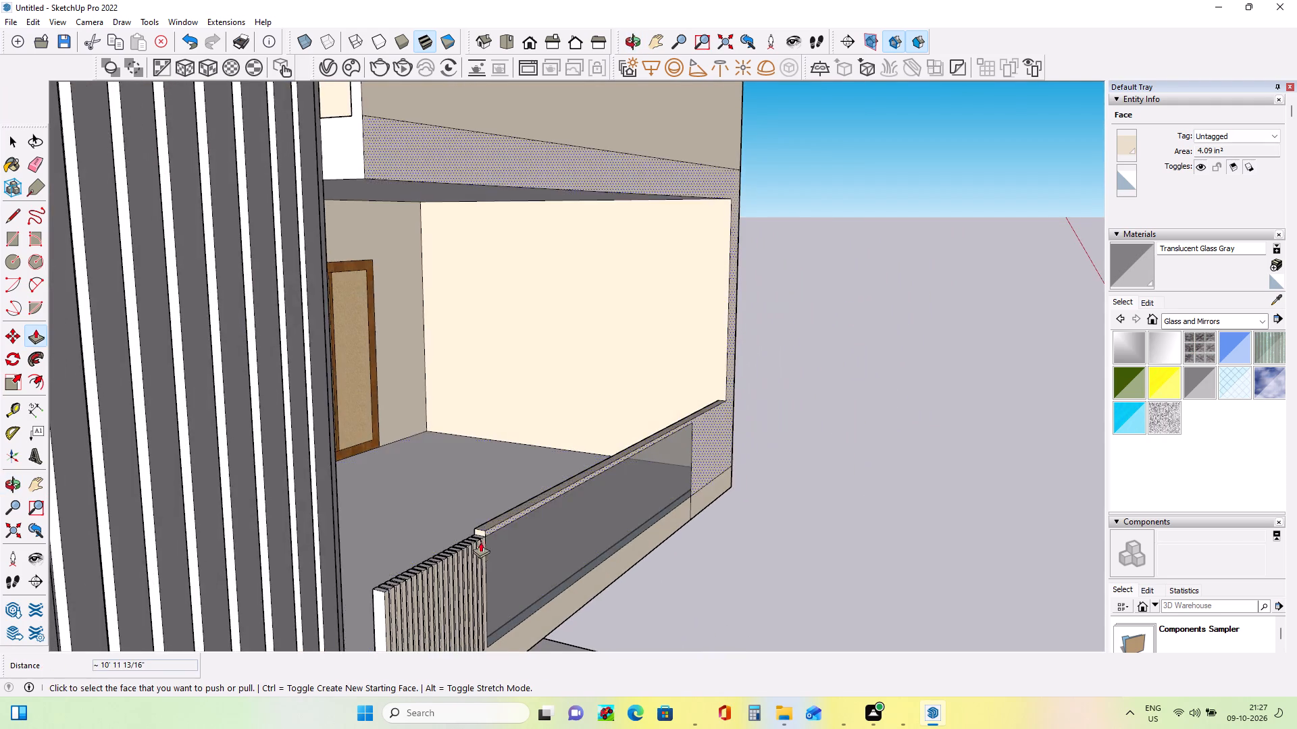
{"action": "scroll", "coordinate": [479, 543], "scroll_direction": "up", "scroll_amount": 8}
{"action": "left_click", "coordinate": [480, 519]}
{"action": "left_click", "coordinate": [445, 543]}
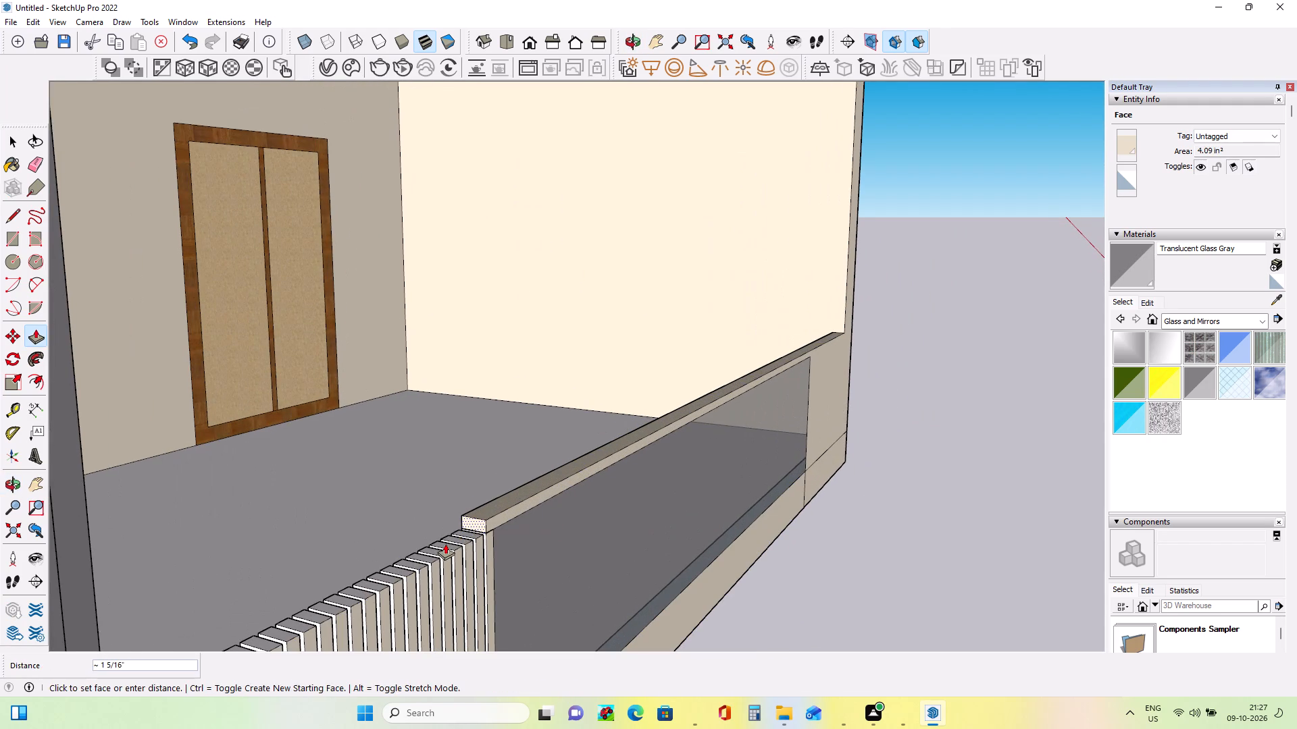
{"action": "left_click", "coordinate": [477, 520]}
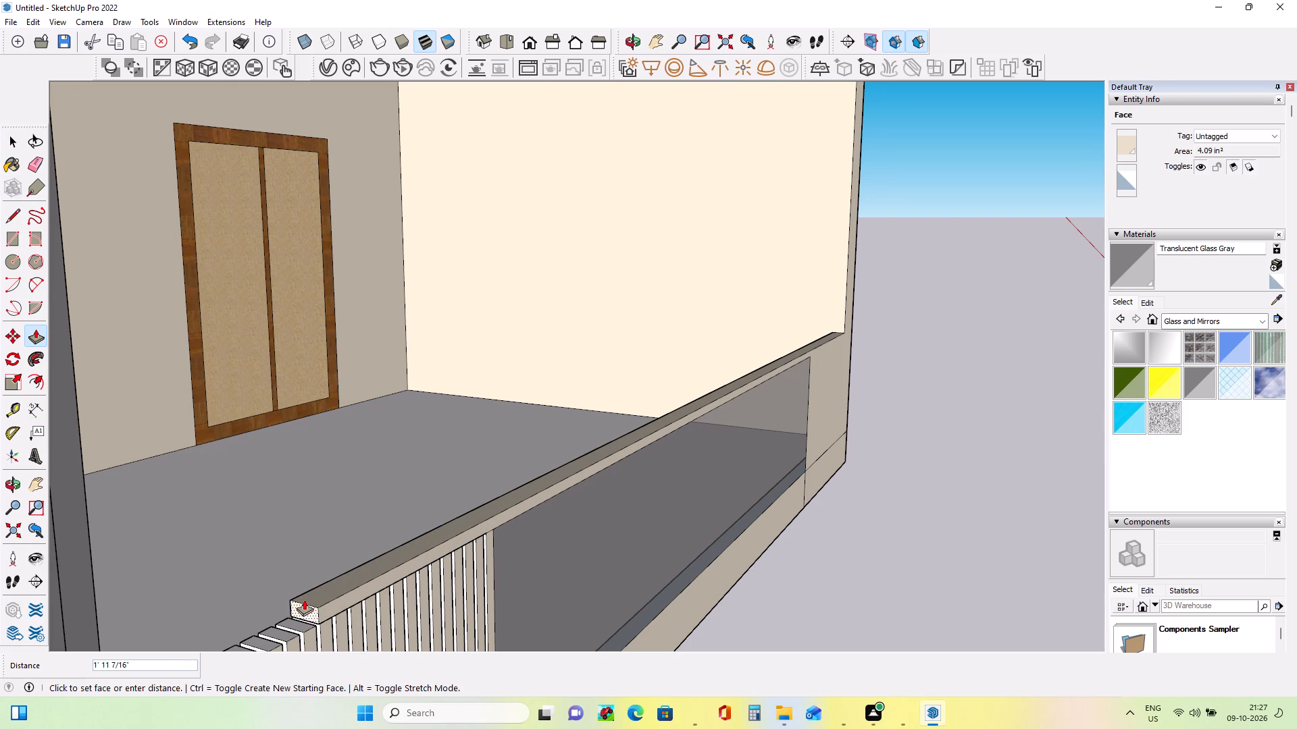
{"action": "scroll", "coordinate": [304, 599], "scroll_direction": "down", "scroll_amount": 11}
{"action": "left_click", "coordinate": [261, 614]}
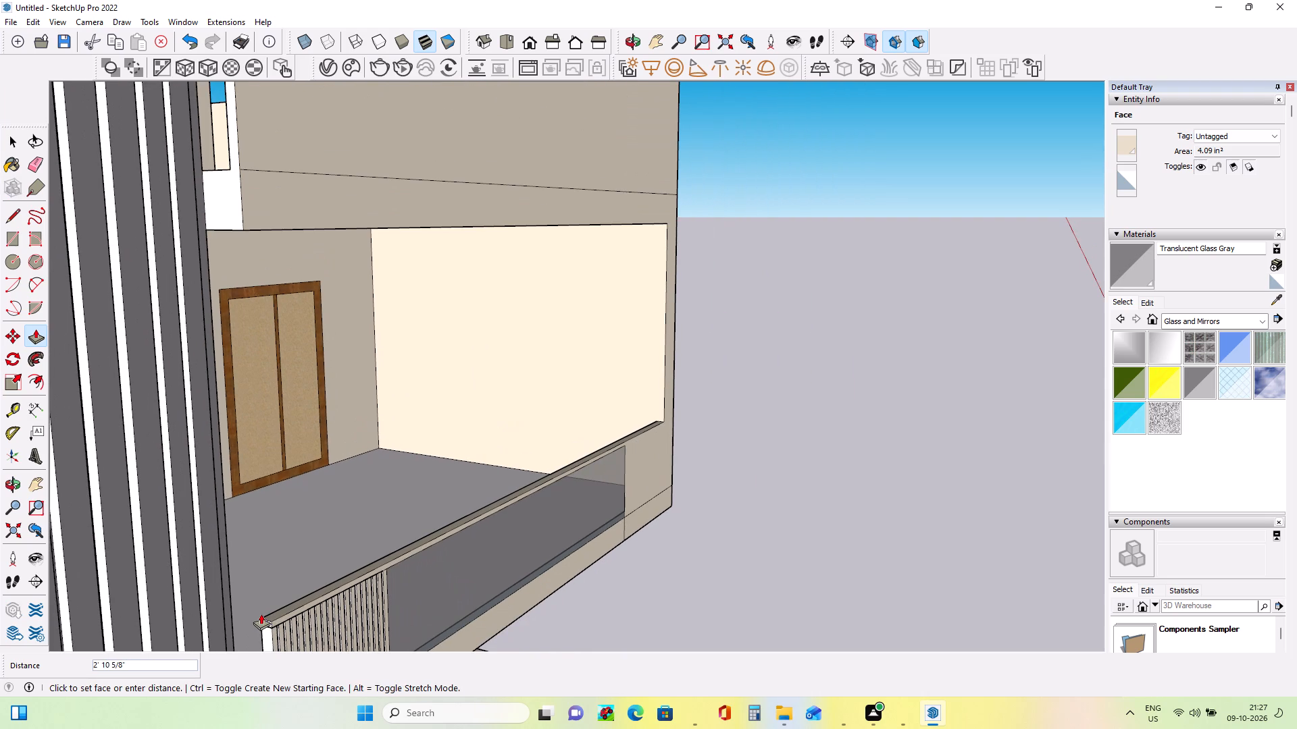
Adjust the handrail's slat-side end, pulling it out about 2 9/16" and pushing it back about 3 5/16" to the last slat.
{"action": "middle_click_drag", "start_coordinate": [317, 595], "coordinate": [182, 572]}
{"action": "scroll", "coordinate": [206, 567], "scroll_direction": "up", "scroll_amount": 8}
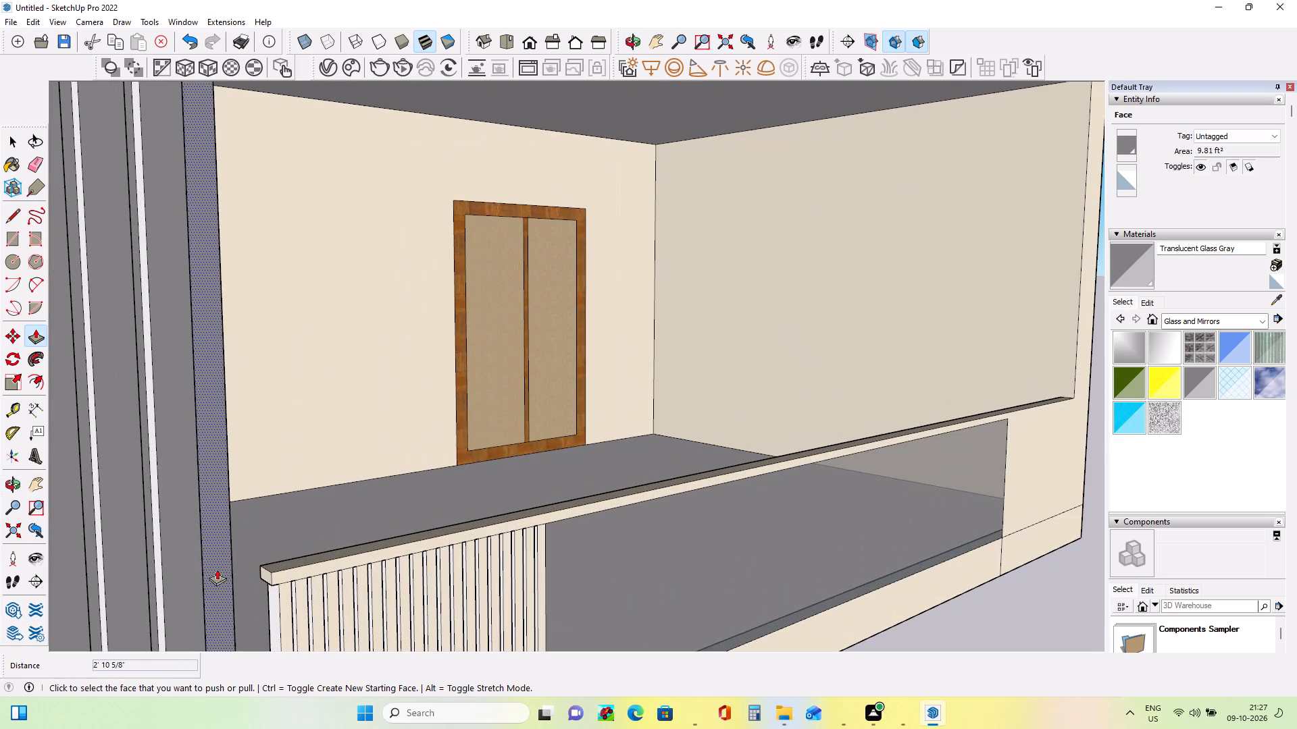
{"action": "left_click", "coordinate": [265, 573]}
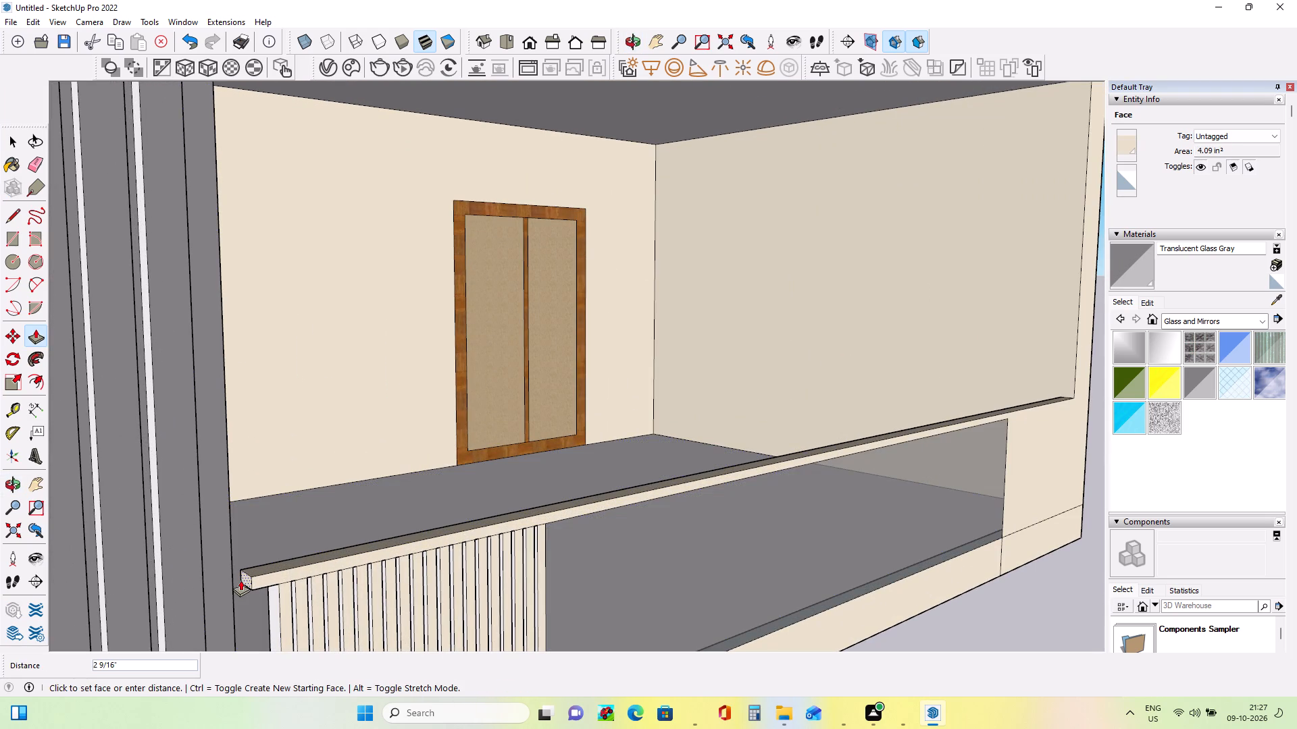
{"action": "left_click", "coordinate": [240, 580]}
{"action": "middle_click_drag", "start_coordinate": [394, 556], "coordinate": [272, 505]}
{"action": "scroll", "coordinate": [272, 505], "scroll_direction": "down", "scroll_amount": 9}
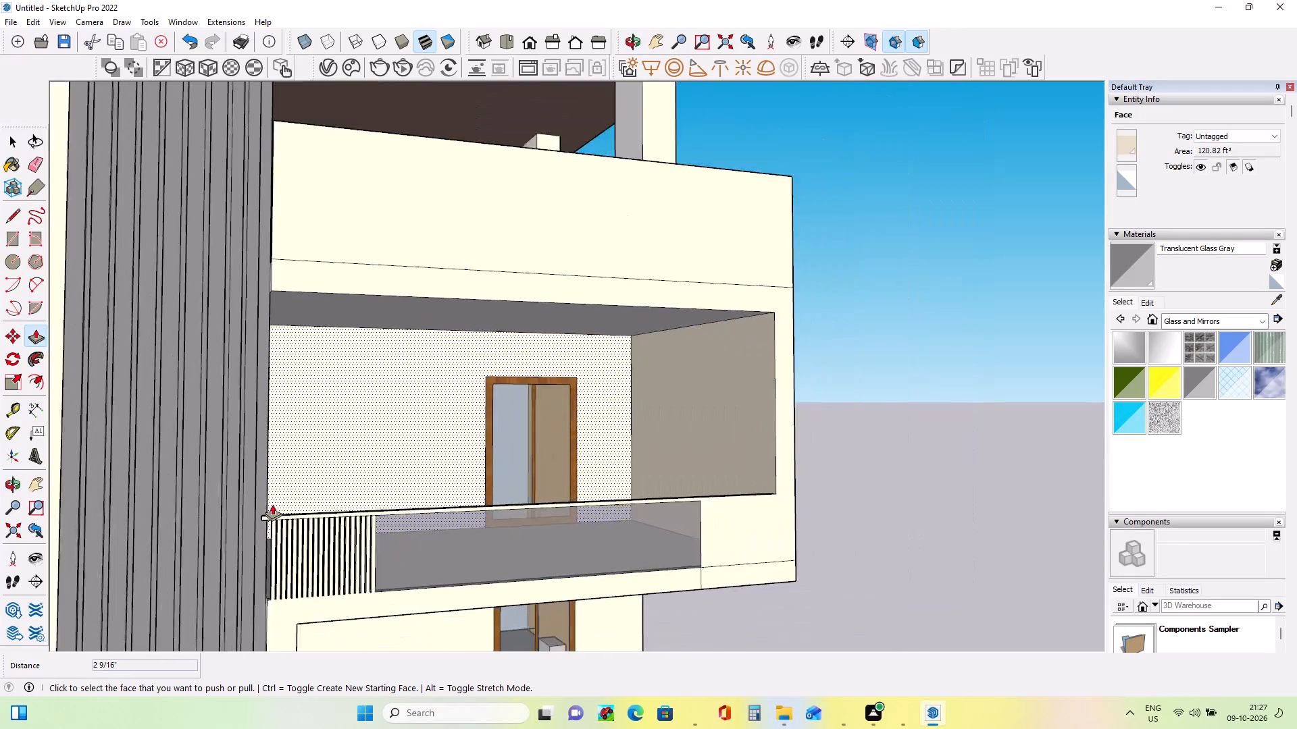
{"action": "scroll", "coordinate": [272, 504], "scroll_direction": "down", "scroll_amount": 1}
{"action": "middle_click_drag", "start_coordinate": [314, 523], "coordinate": [444, 502]}
{"action": "scroll", "coordinate": [262, 562], "scroll_direction": "up", "scroll_amount": 3}
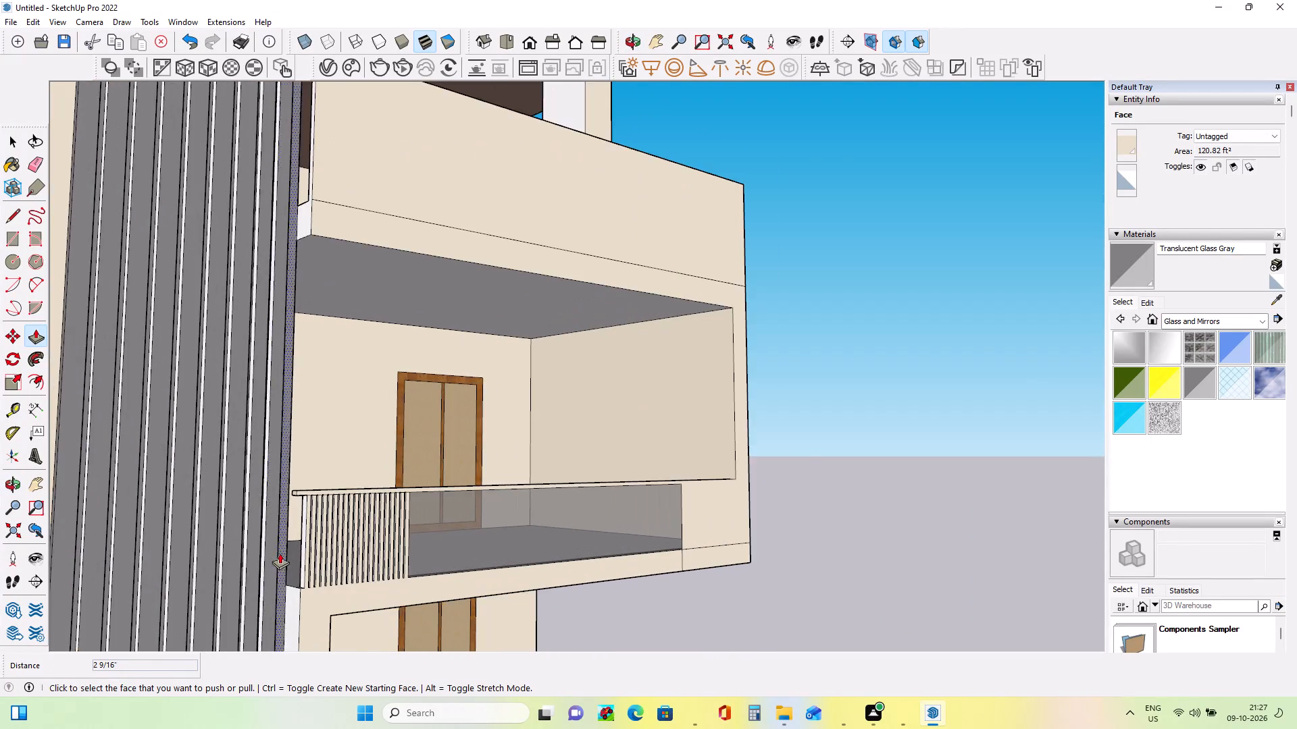
{"action": "scroll", "coordinate": [280, 553], "scroll_direction": "up", "scroll_amount": 4}
{"action": "middle_click_drag", "start_coordinate": [323, 543], "coordinate": [444, 560]}
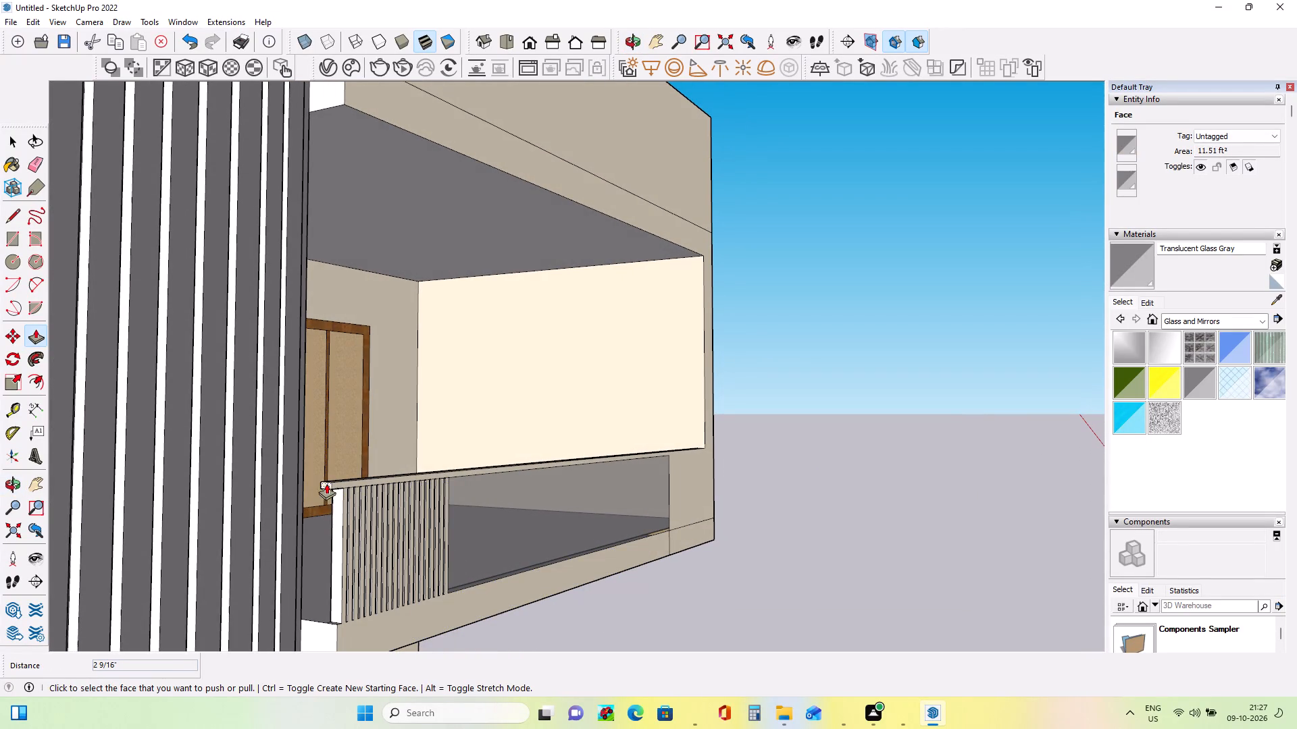
{"action": "left_click", "coordinate": [326, 484]}
{"action": "left_click", "coordinate": [345, 491]}
Examine the balcony railing and its handrail on the facade and compare them with the reference photo.
{"action": "middle_click_drag", "start_coordinate": [438, 481], "coordinate": [366, 487]}
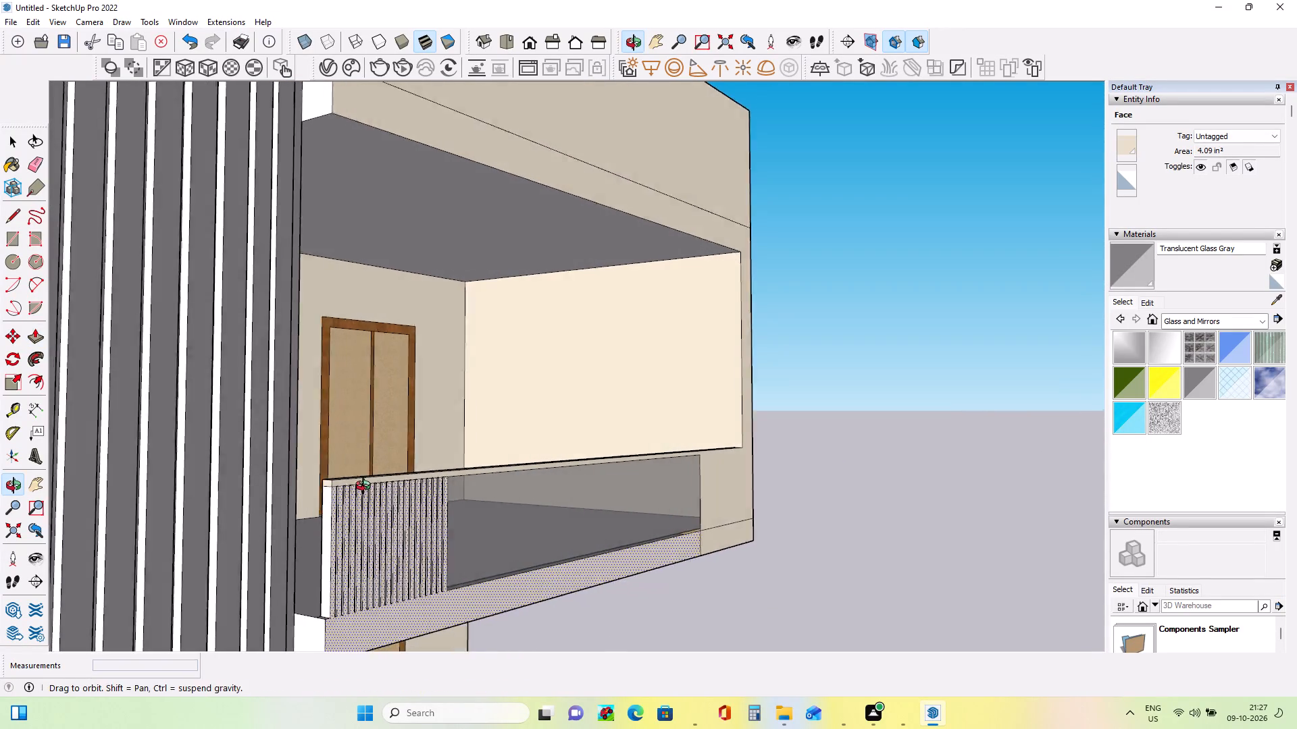
{"action": "middle_click_drag", "start_coordinate": [366, 487], "coordinate": [313, 502]}
{"action": "middle_click_drag", "start_coordinate": [417, 531], "coordinate": [331, 519]}
{"action": "middle_click_drag", "start_coordinate": [746, 502], "coordinate": [618, 518]}
{"action": "scroll", "coordinate": [656, 485], "scroll_direction": "down", "scroll_amount": 3}
{"action": "scroll", "coordinate": [690, 534], "scroll_direction": "down", "scroll_amount": 4}
{"action": "scroll", "coordinate": [810, 558], "scroll_direction": "down", "scroll_amount": 6}
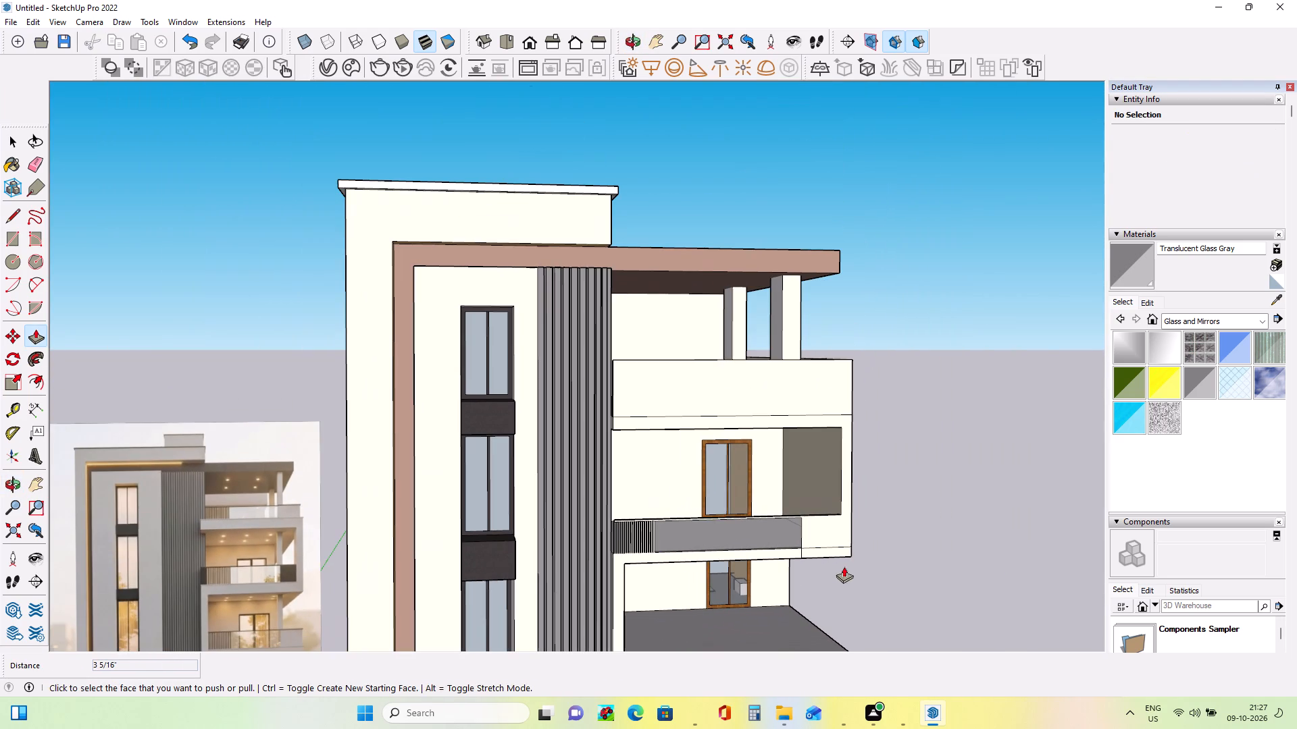
{"action": "left_click", "coordinate": [32, 483]}
{"action": "left_click_drag", "start_coordinate": [647, 585], "coordinate": [595, 491]}
{"action": "middle_click_drag", "start_coordinate": [788, 463], "coordinate": [755, 487]}
{"action": "scroll", "coordinate": [765, 469], "scroll_direction": "up", "scroll_amount": 3}
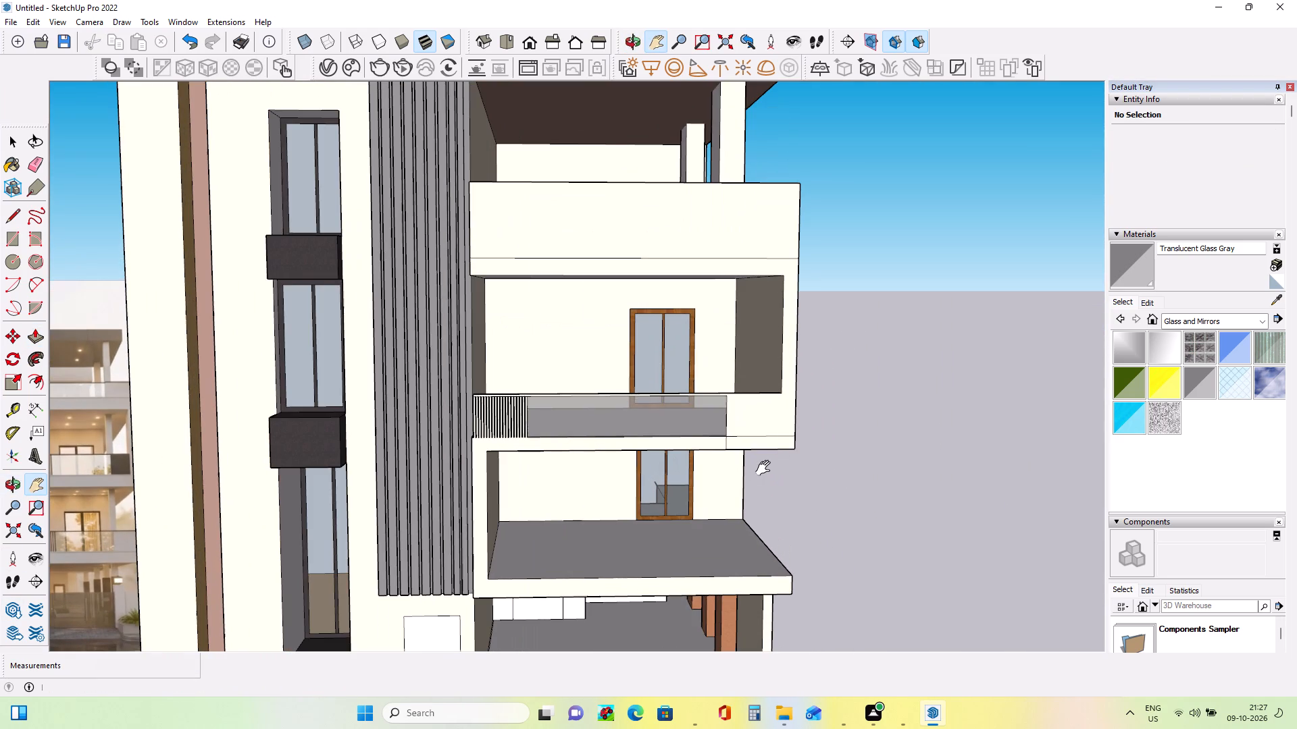
{"action": "scroll", "coordinate": [783, 437], "scroll_direction": "up", "scroll_amount": 2}
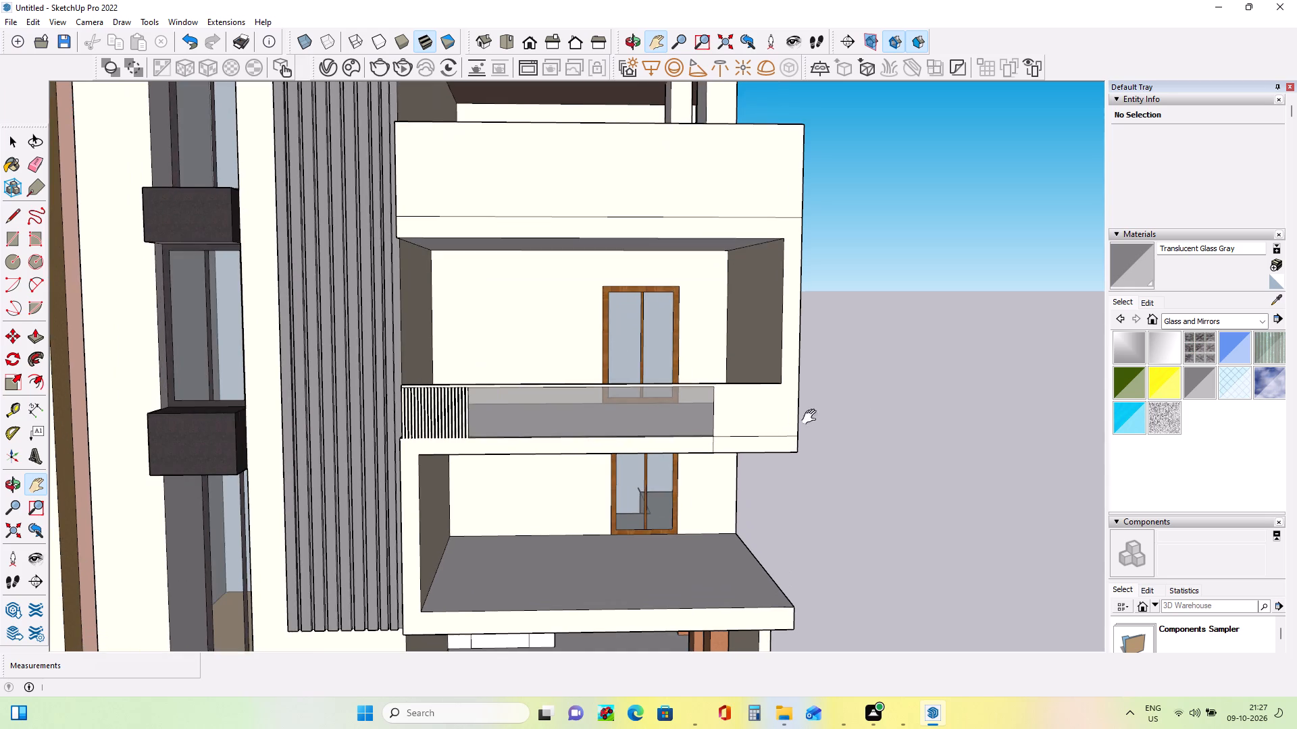
{"action": "scroll", "coordinate": [1105, 393], "scroll_direction": "down", "scroll_amount": 6}
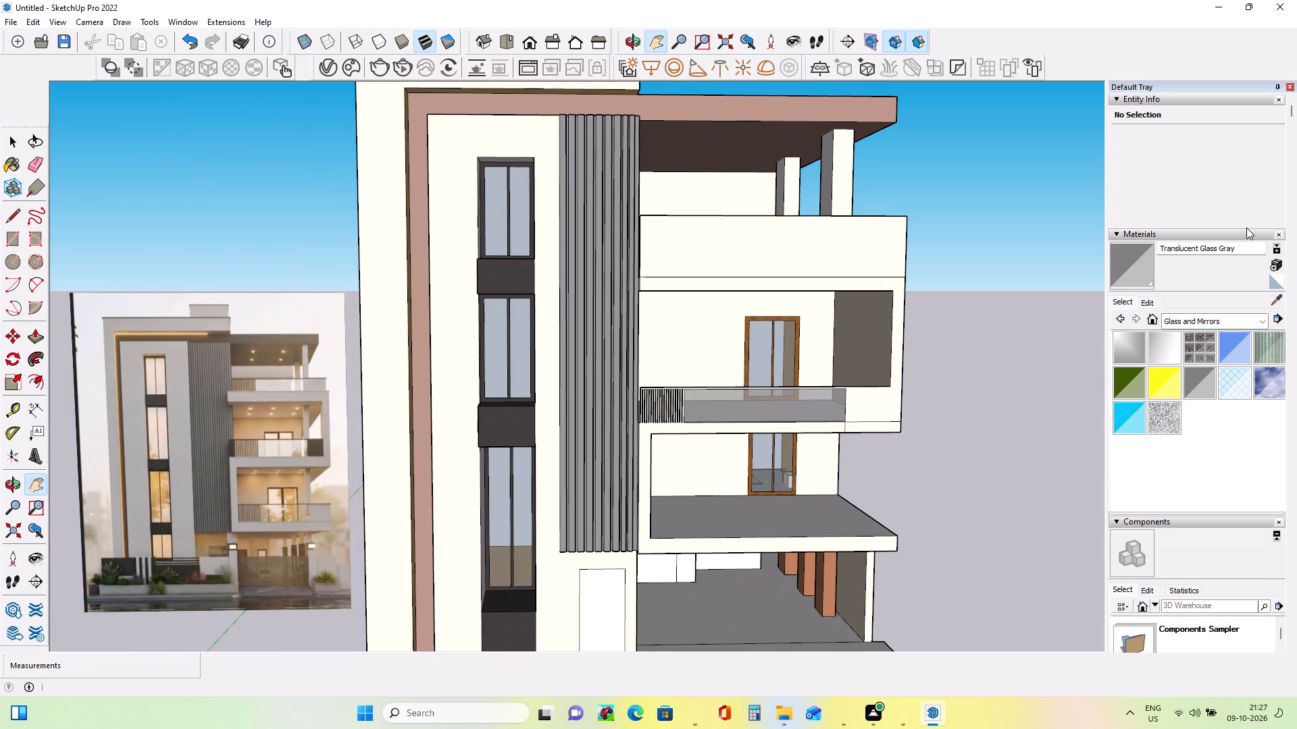
Choose the 0133_Gray material from the Colors-Named collection.
{"action": "left_click", "coordinate": [1232, 321]}
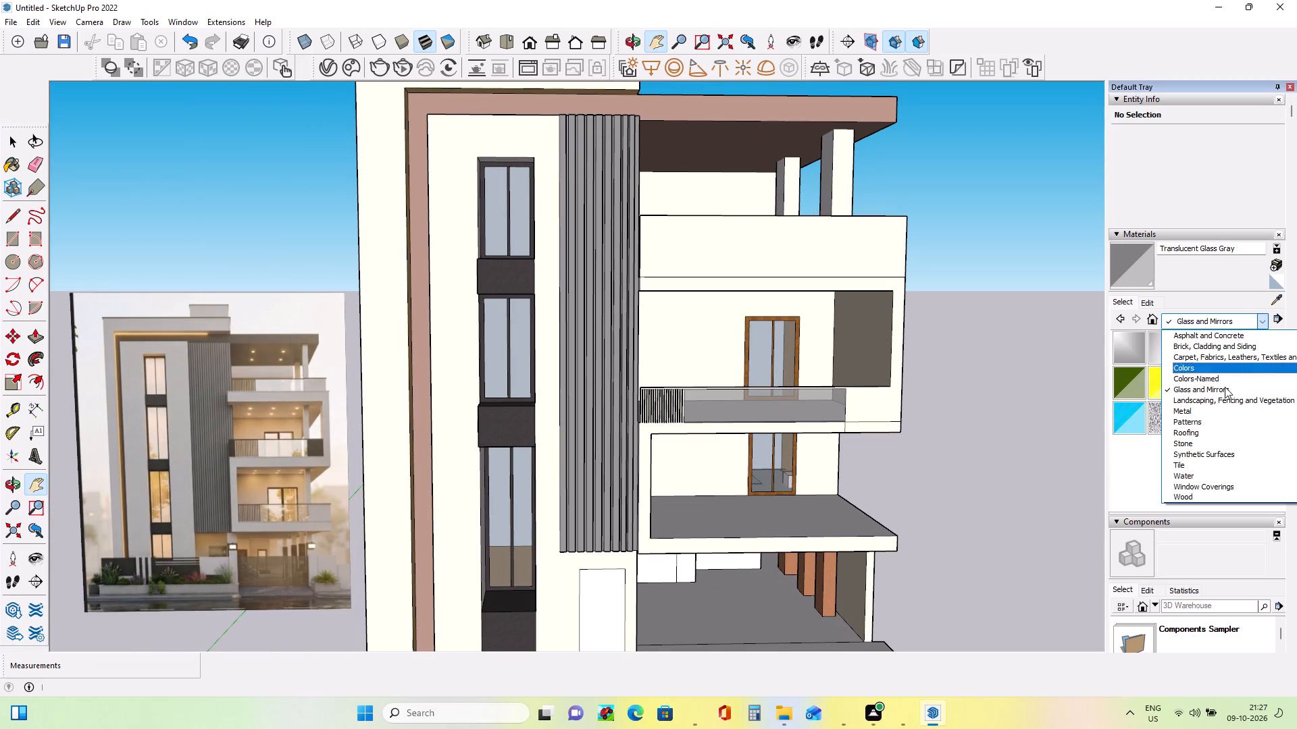
{"action": "left_click", "coordinate": [1225, 379]}
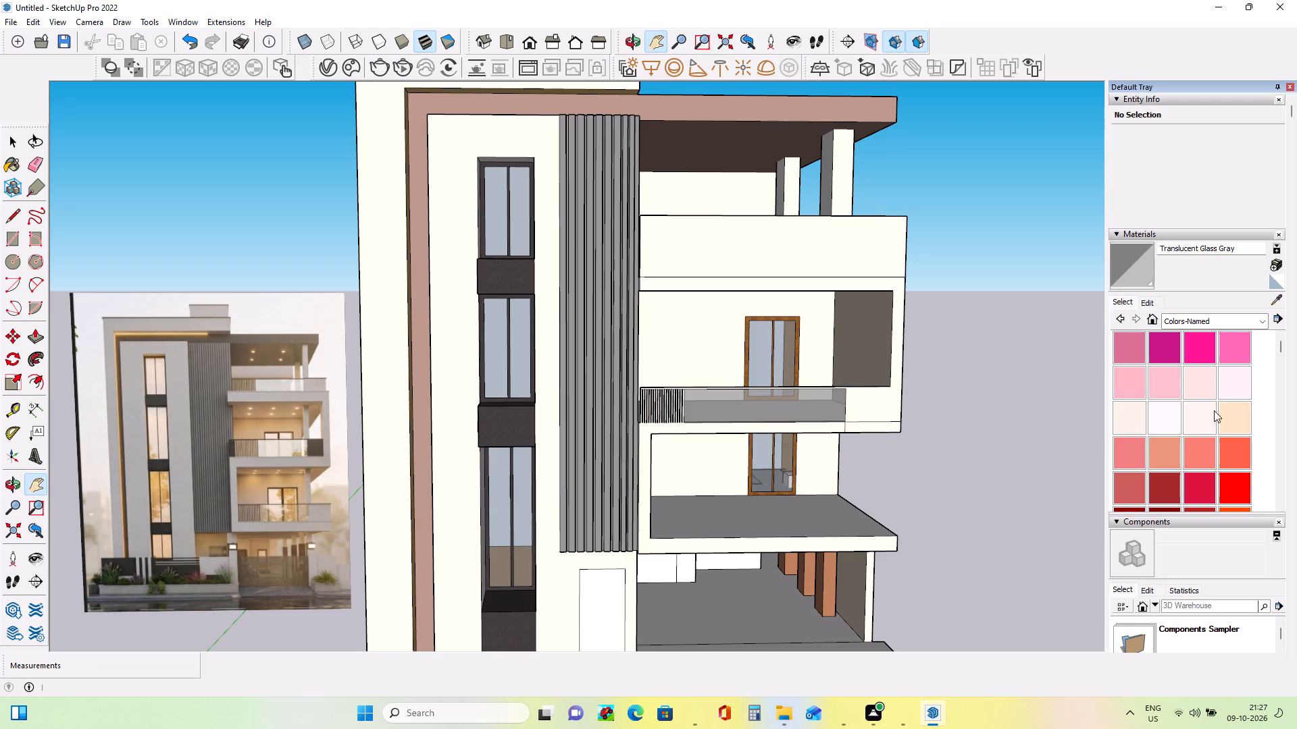
{"action": "scroll", "coordinate": [1184, 455], "scroll_direction": "down", "scroll_amount": 8}
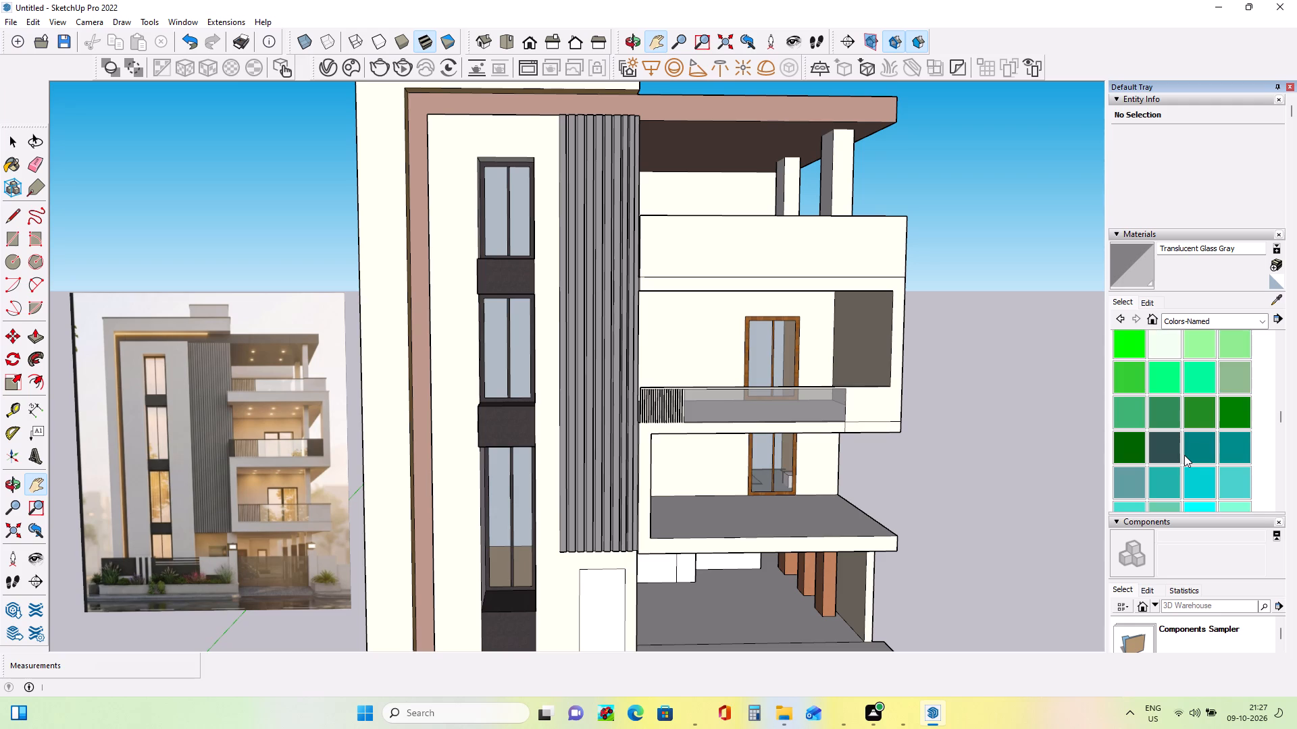
{"action": "scroll", "coordinate": [1184, 455], "scroll_direction": "down", "scroll_amount": 6}
{"action": "scroll", "coordinate": [1184, 455], "scroll_direction": "up", "scroll_amount": 2}
{"action": "scroll", "coordinate": [1118, 481], "scroll_direction": "down", "scroll_amount": 2}
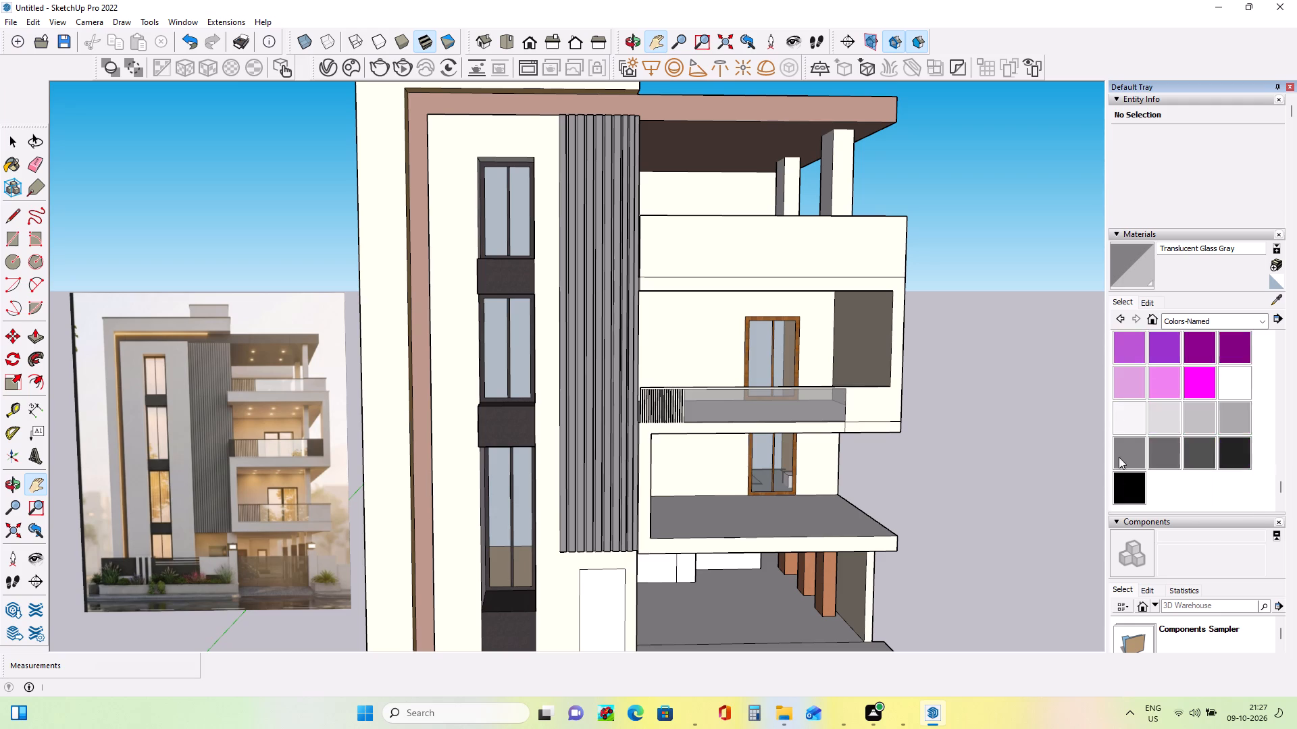
{"action": "left_click", "coordinate": [1130, 374]}
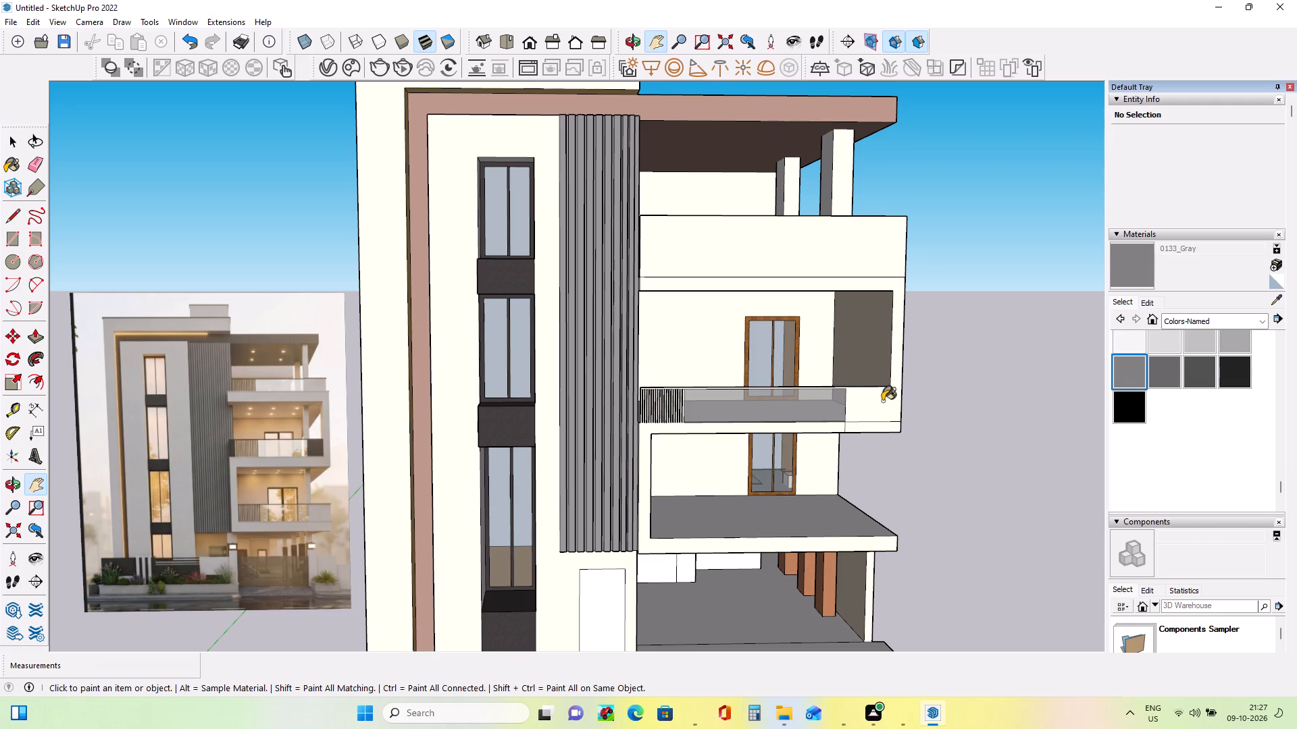
Draw a line about 9 5/8" long from the balcony opening's lower corner at the end panel to the facade's outer edge.
{"action": "left_click", "coordinate": [7, 219]}
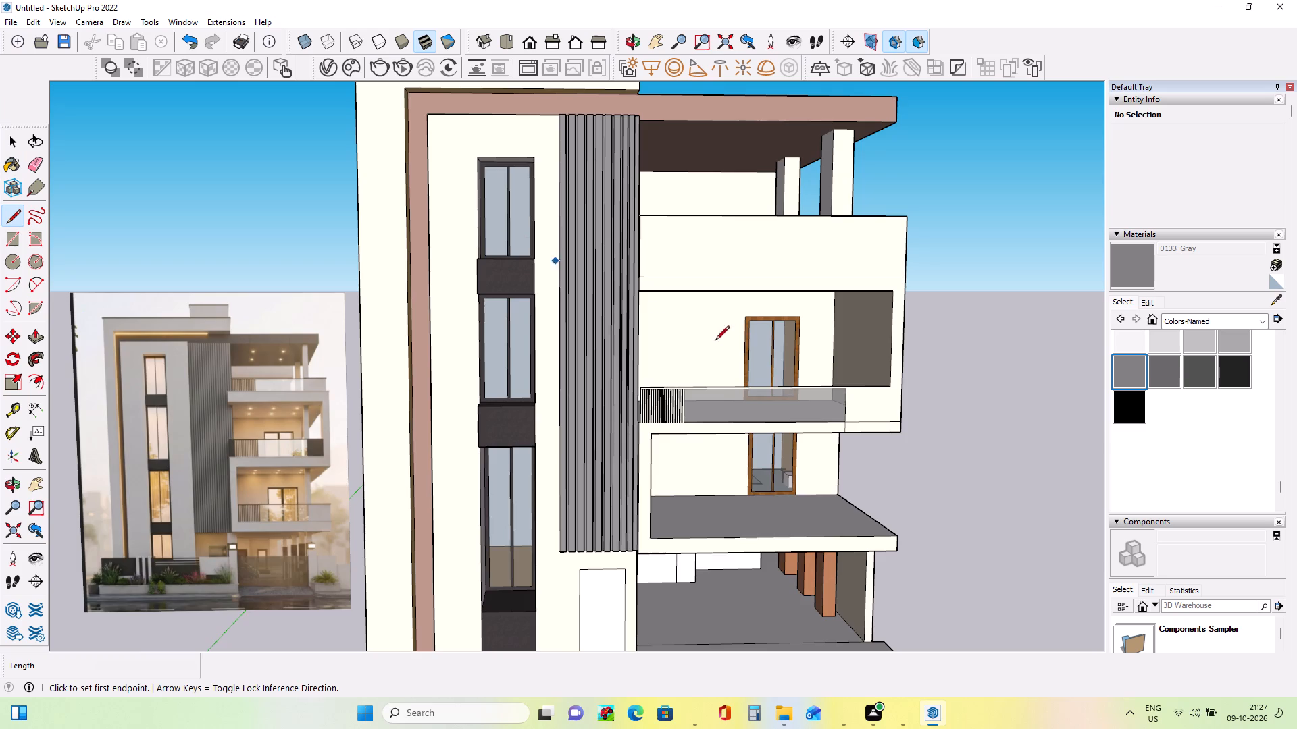
{"action": "scroll", "coordinate": [952, 383], "scroll_direction": "up", "scroll_amount": 6}
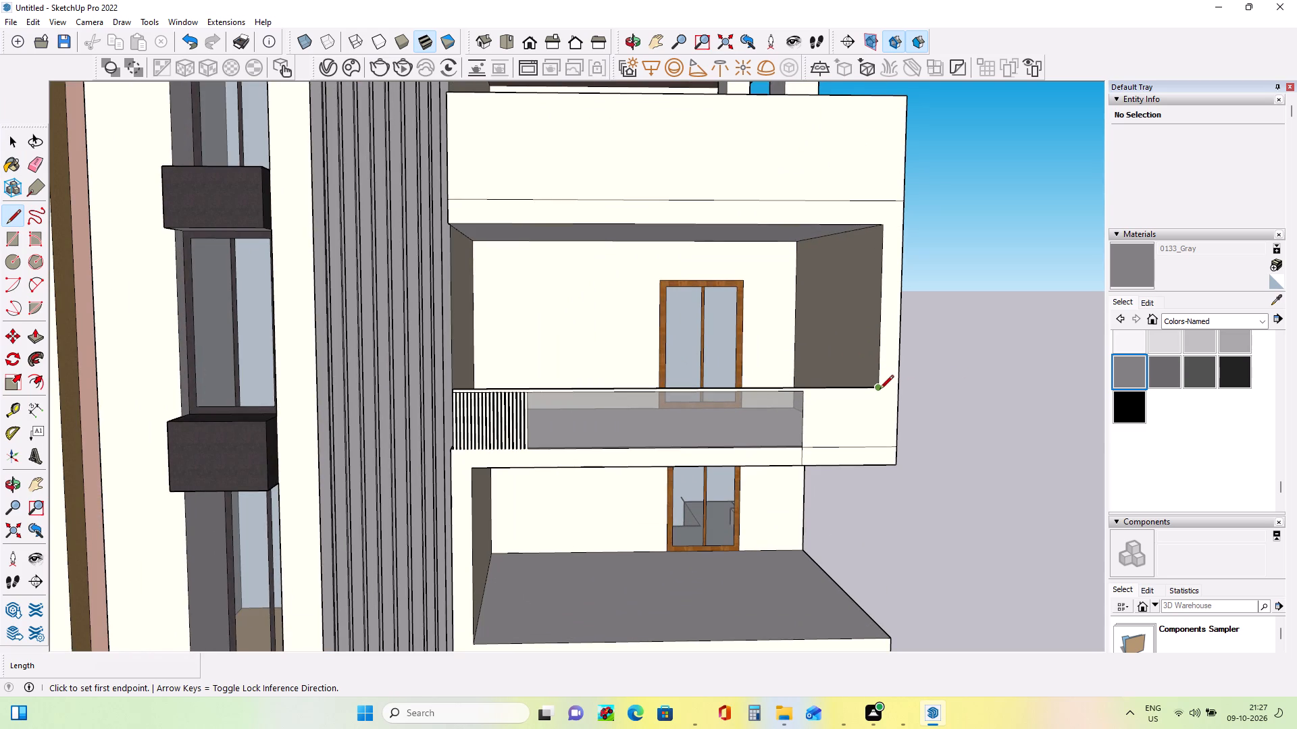
{"action": "left_click", "coordinate": [880, 390]}
{"action": "left_click", "coordinate": [894, 389]}
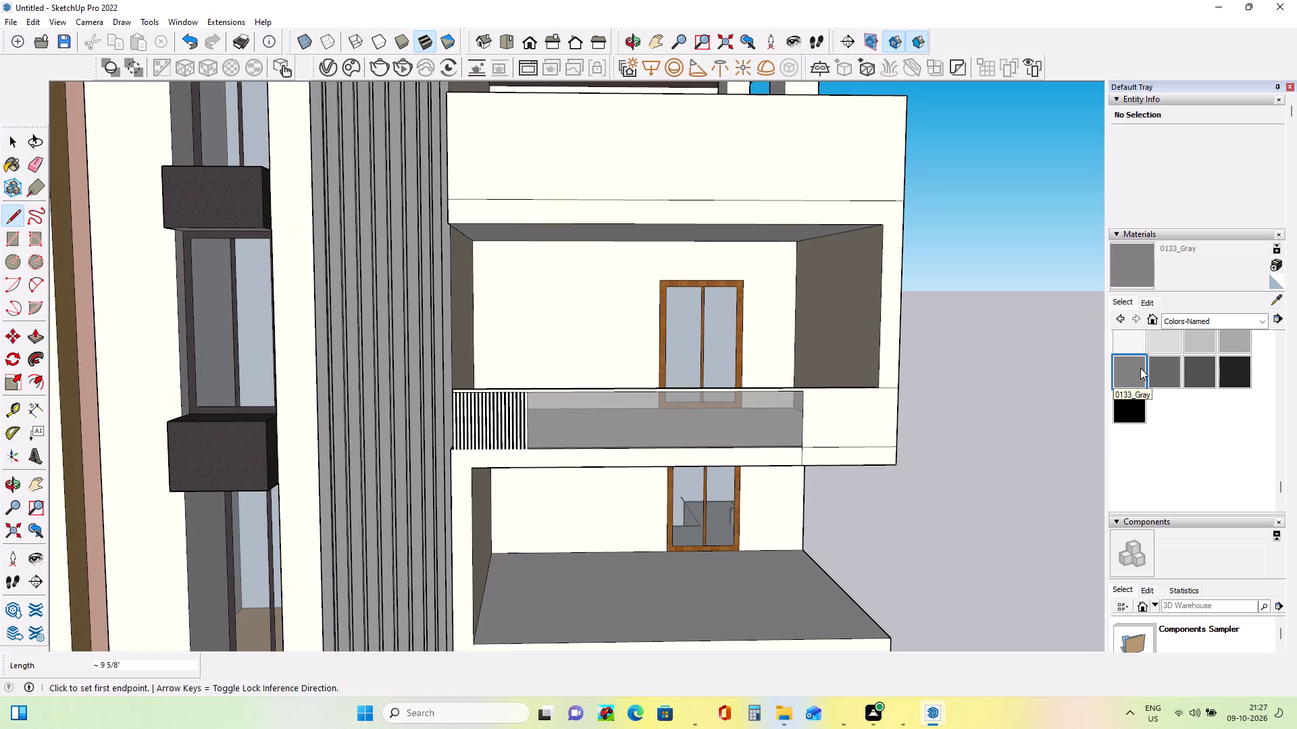
Paint the front face of the railing's solid end panel with 0133_Gray.
{"action": "left_click", "coordinate": [1140, 368]}
{"action": "left_click", "coordinate": [874, 423]}
Repaint the front face of the railing's solid end panel with 0135_DarkGray from the Colors-Named collection.
{"action": "middle_click_drag", "start_coordinate": [927, 418], "coordinate": [927, 429]}
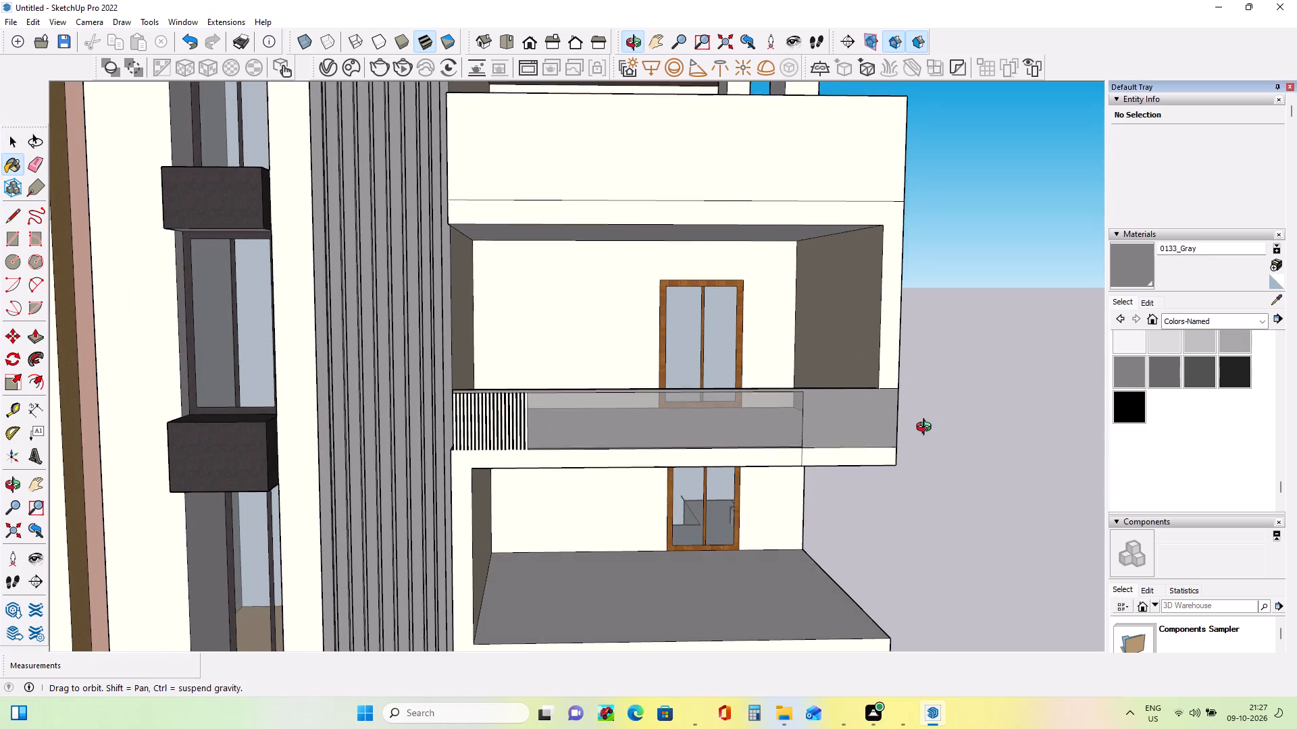
{"action": "middle_click_drag", "start_coordinate": [927, 429], "coordinate": [925, 446]}
{"action": "scroll", "coordinate": [927, 443], "scroll_direction": "down", "scroll_amount": 8}
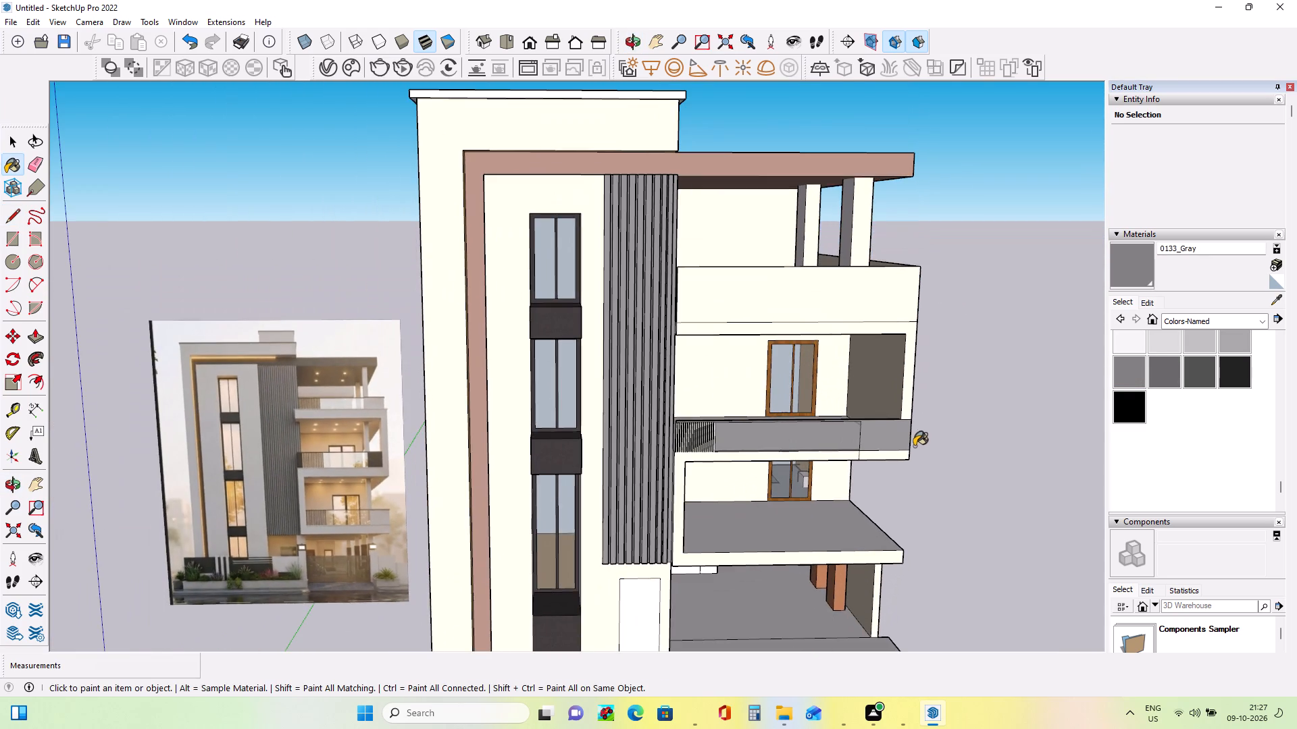
{"action": "scroll", "coordinate": [883, 460], "scroll_direction": "up", "scroll_amount": 4}
{"action": "middle_click_drag", "start_coordinate": [883, 460], "coordinate": [706, 394]}
{"action": "scroll", "coordinate": [795, 418], "scroll_direction": "up", "scroll_amount": 1}
{"action": "middle_click_drag", "start_coordinate": [880, 421], "coordinate": [885, 429]}
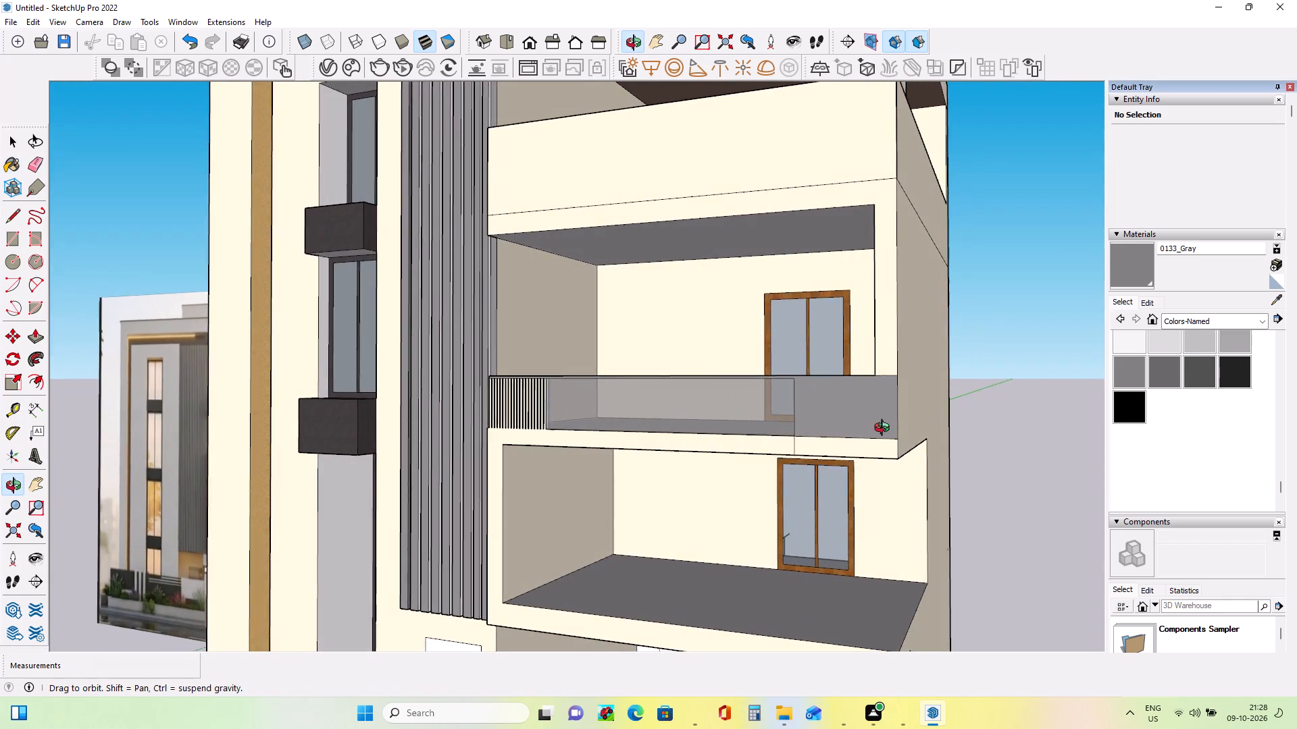
{"action": "middle_click_drag", "start_coordinate": [885, 429], "coordinate": [1119, 423]}
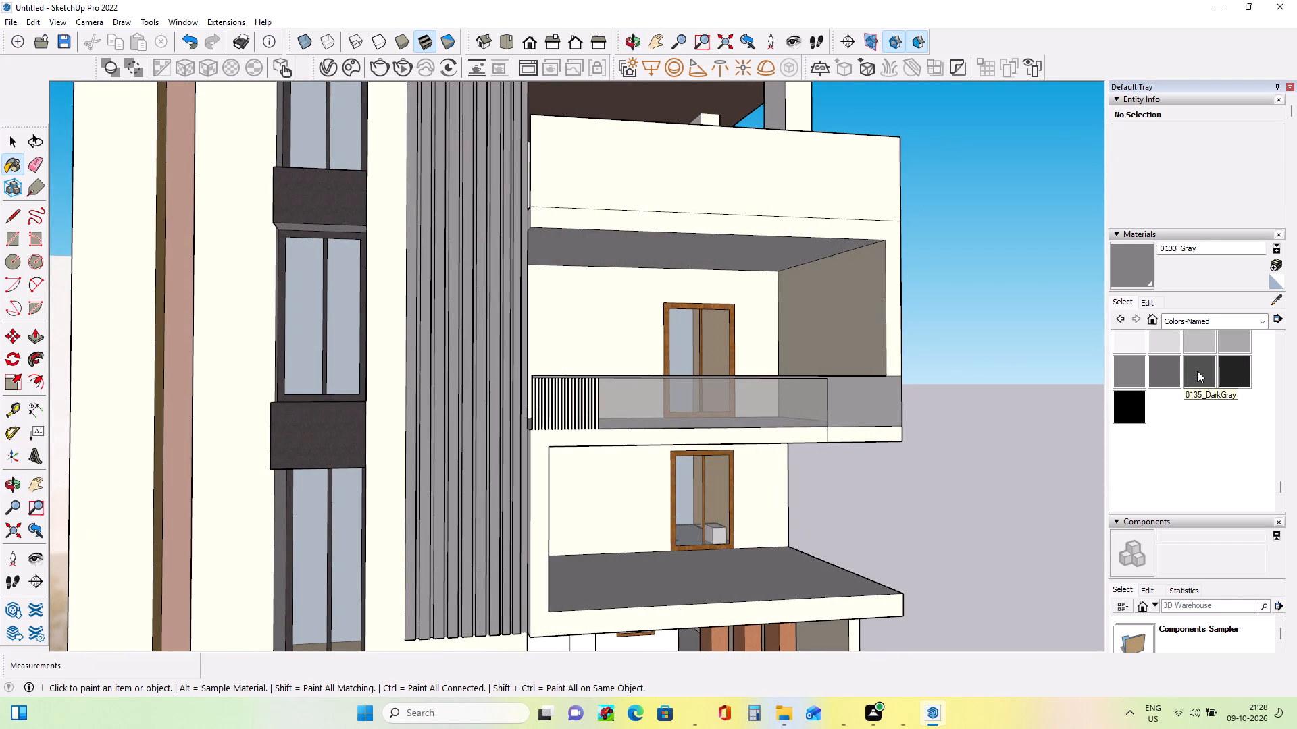
{"action": "left_click", "coordinate": [1197, 371]}
{"action": "left_click", "coordinate": [859, 406]}
Compare the balcony railing and its dark end panel with the same balcony in the reference photo.
{"action": "middle_click_drag", "start_coordinate": [975, 439], "coordinate": [756, 464]}
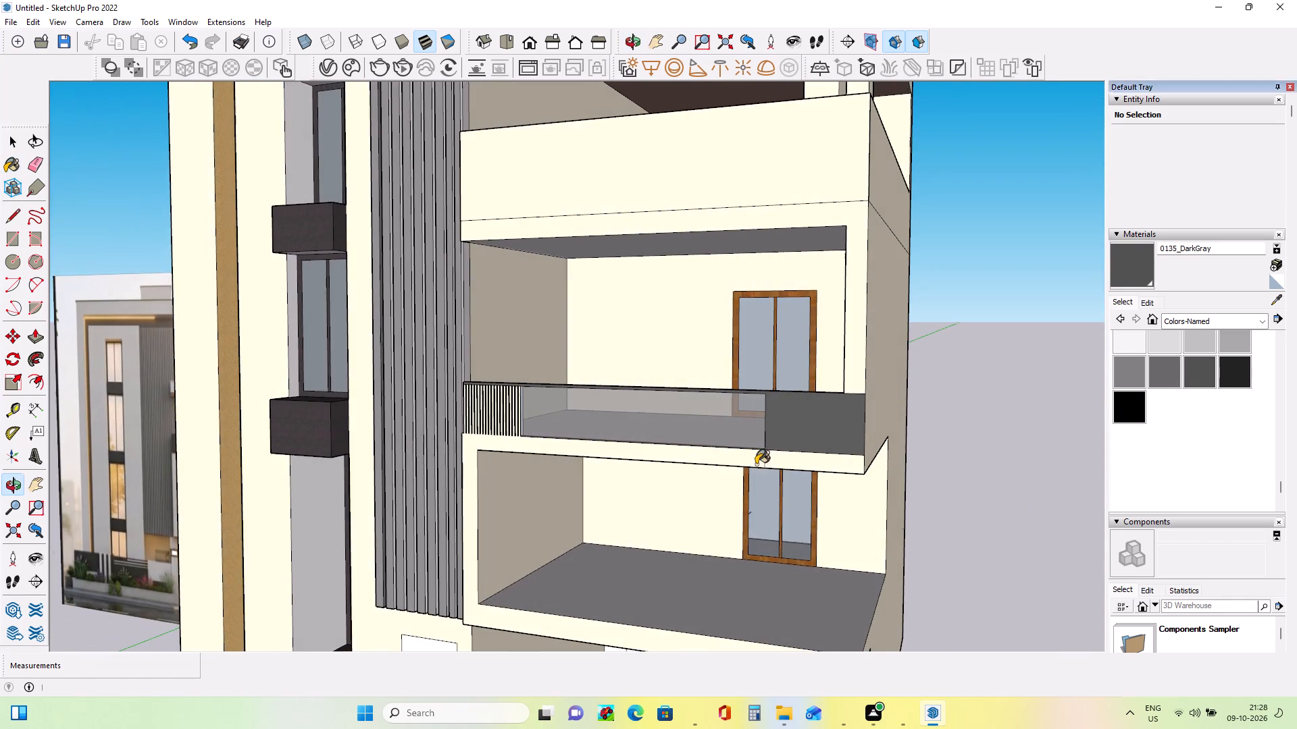
{"action": "middle_click_drag", "start_coordinate": [896, 448], "coordinate": [917, 454]}
{"action": "scroll", "coordinate": [938, 453], "scroll_direction": "down", "scroll_amount": 3}
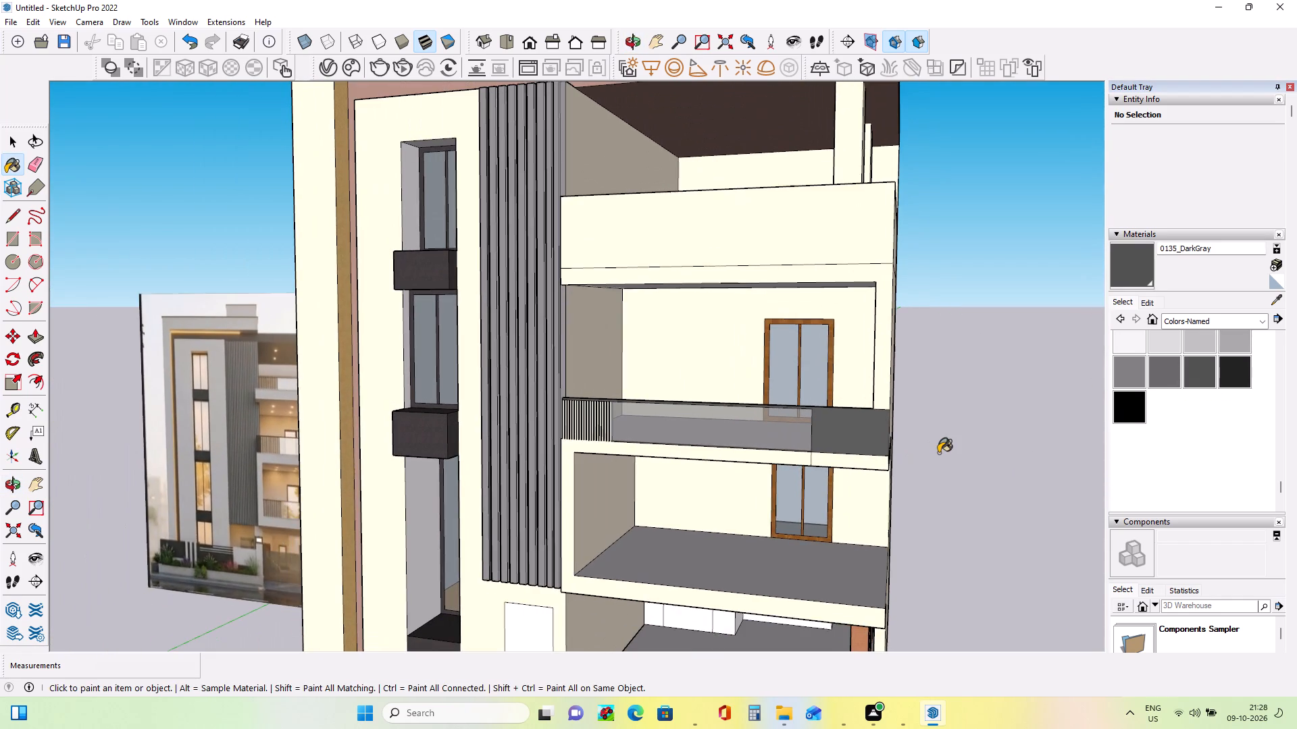
{"action": "middle_click_drag", "start_coordinate": [887, 468], "coordinate": [1034, 454]}
{"action": "scroll", "coordinate": [231, 485], "scroll_direction": "up", "scroll_amount": 15}
{"action": "scroll", "coordinate": [205, 477], "scroll_direction": "down", "scroll_amount": 8}
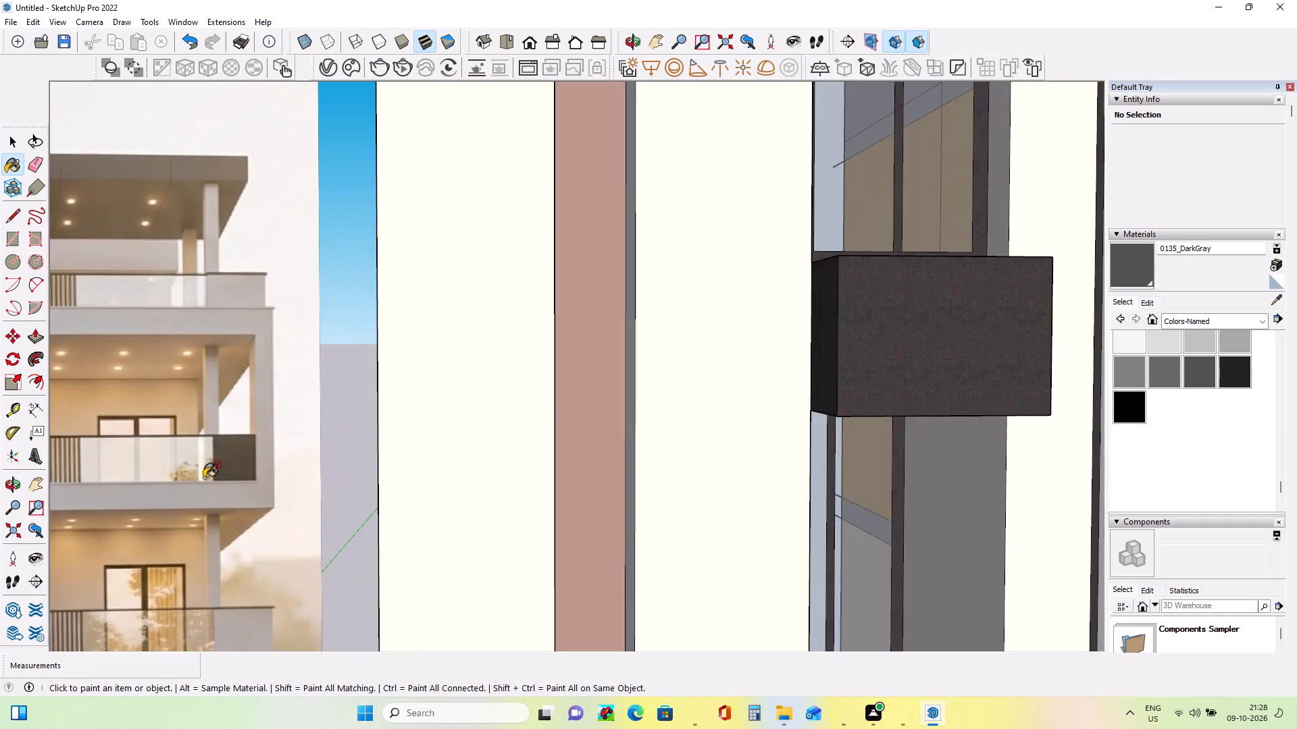
{"action": "scroll", "coordinate": [205, 477], "scroll_direction": "down", "scroll_amount": 5}
{"action": "middle_click_drag", "start_coordinate": [1122, 429], "coordinate": [936, 434]}
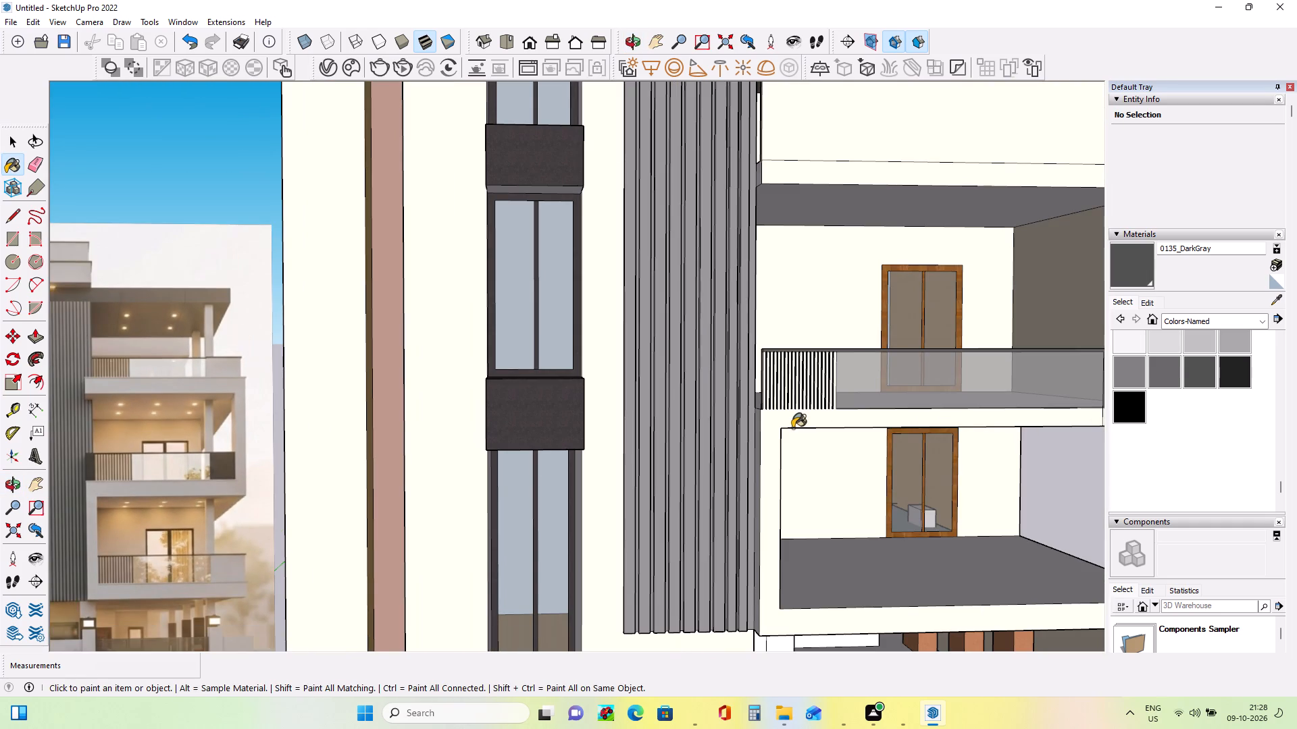
{"action": "middle_click_drag", "start_coordinate": [792, 428], "coordinate": [698, 414]}
{"action": "scroll", "coordinate": [698, 414], "scroll_direction": "down", "scroll_amount": 8}
{"action": "scroll", "coordinate": [922, 421], "scroll_direction": "up", "scroll_amount": 4}
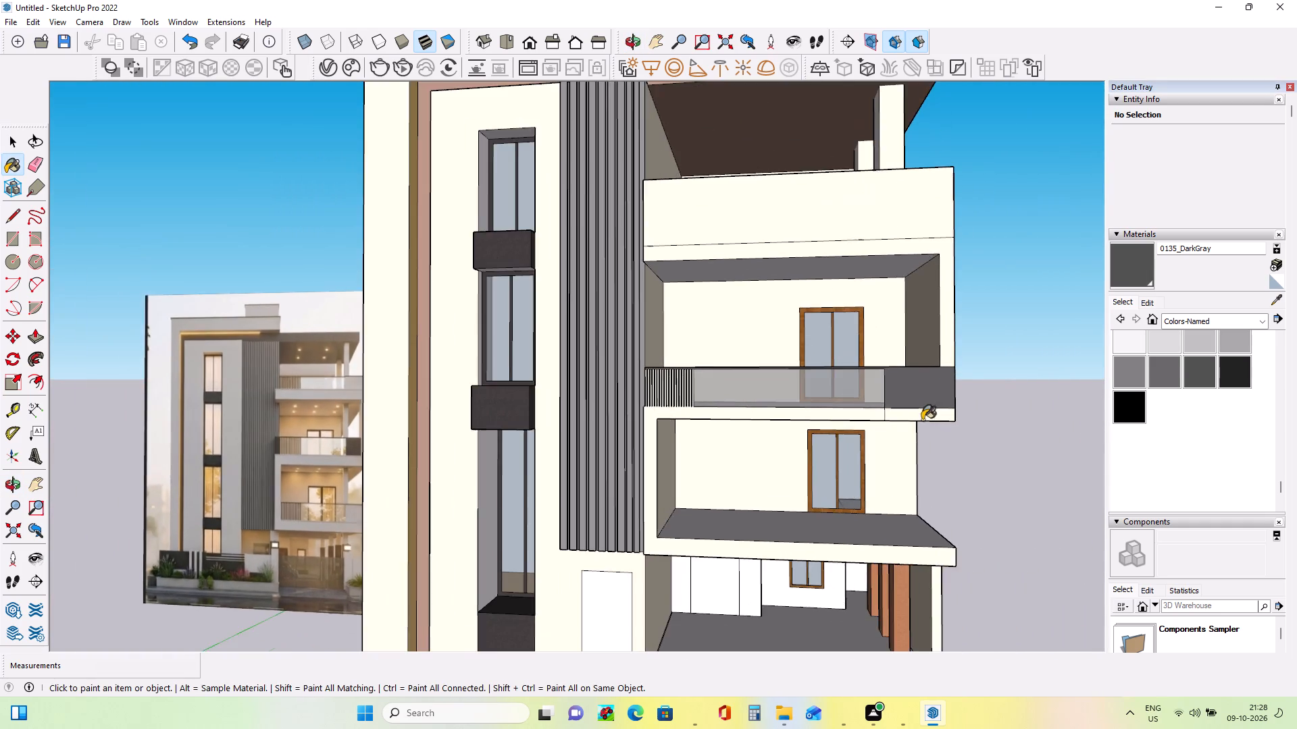
Draw short lines across the handrail's front and top at the end panel's upper corner to separate the handrail from the panel.
{"action": "scroll", "coordinate": [922, 417], "scroll_direction": "up", "scroll_amount": 5}
{"action": "scroll", "coordinate": [938, 357], "scroll_direction": "up", "scroll_amount": 2}
{"action": "middle_click_drag", "start_coordinate": [938, 356], "coordinate": [947, 439]}
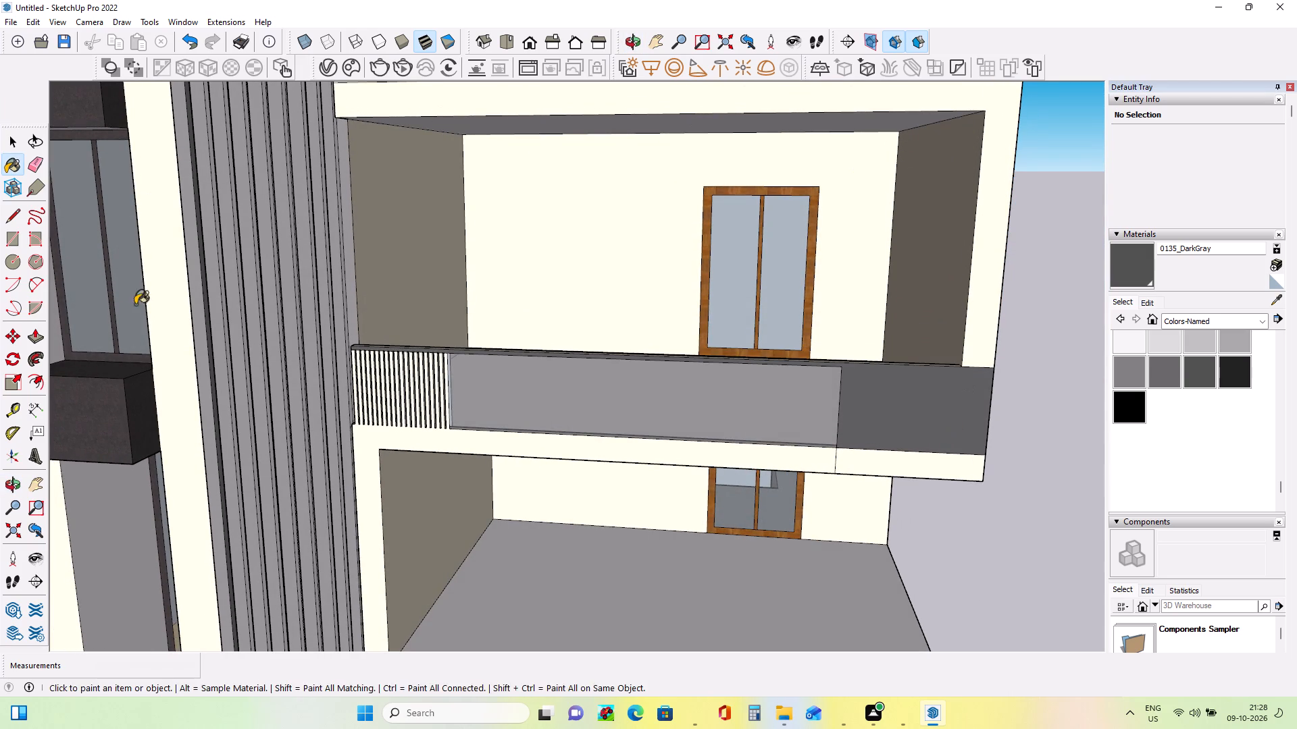
{"action": "left_click", "coordinate": [18, 213]}
{"action": "scroll", "coordinate": [868, 356], "scroll_direction": "up", "scroll_amount": 5}
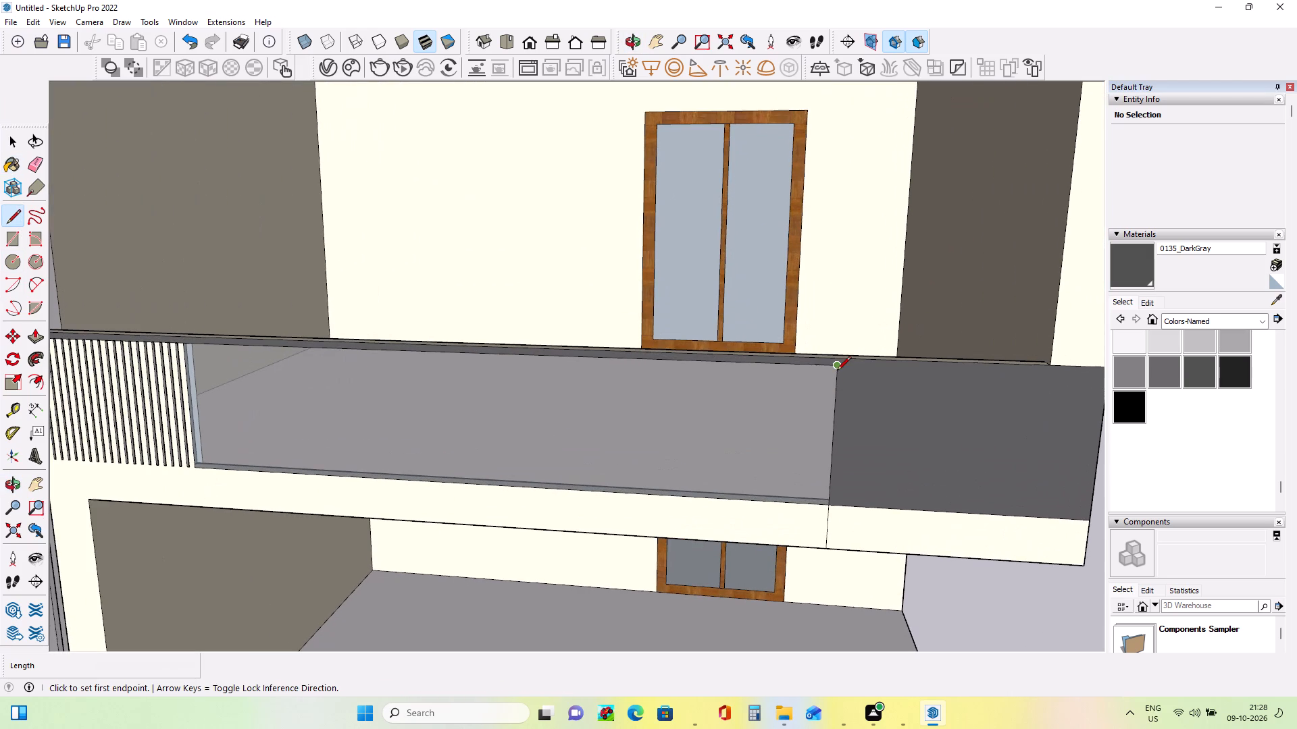
{"action": "left_click", "coordinate": [837, 371]}
{"action": "left_click", "coordinate": [840, 358]}
{"action": "middle_click_drag", "start_coordinate": [861, 395], "coordinate": [863, 406]}
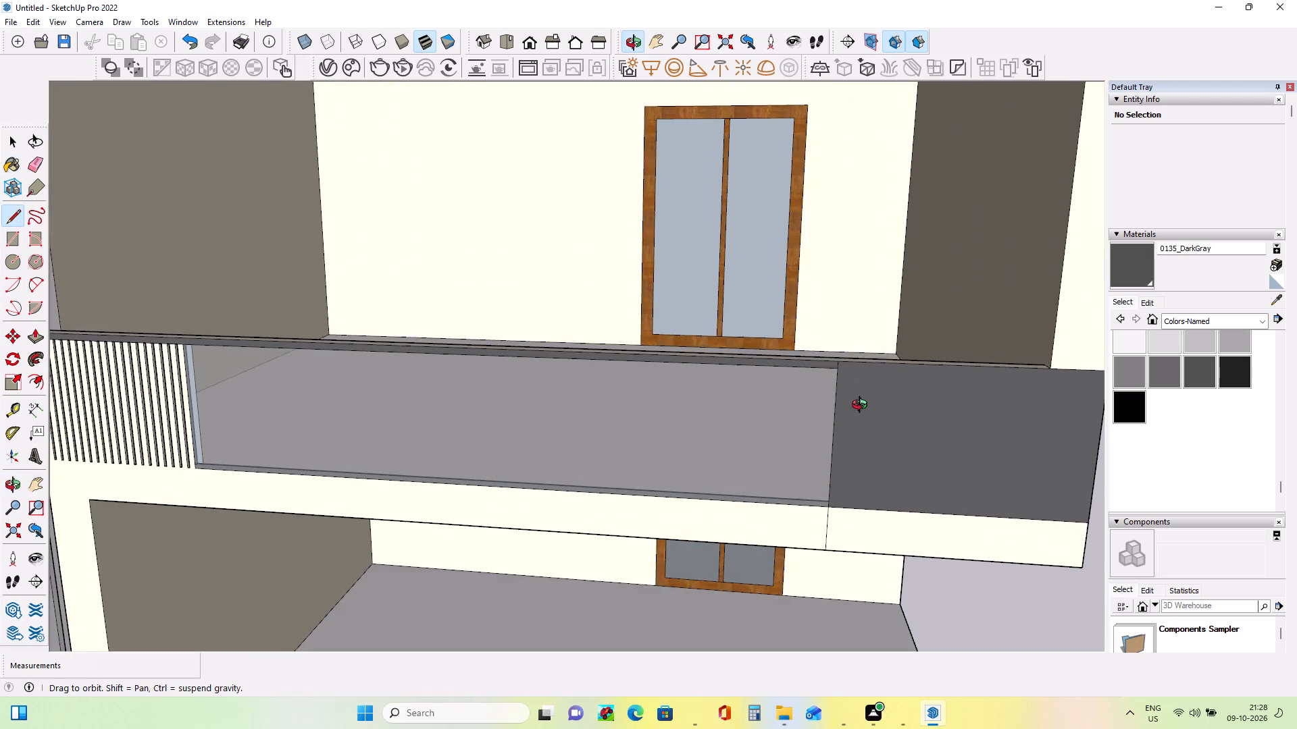
{"action": "middle_click_drag", "start_coordinate": [863, 406], "coordinate": [864, 426]}
{"action": "scroll", "coordinate": [838, 377], "scroll_direction": "up", "scroll_amount": 9}
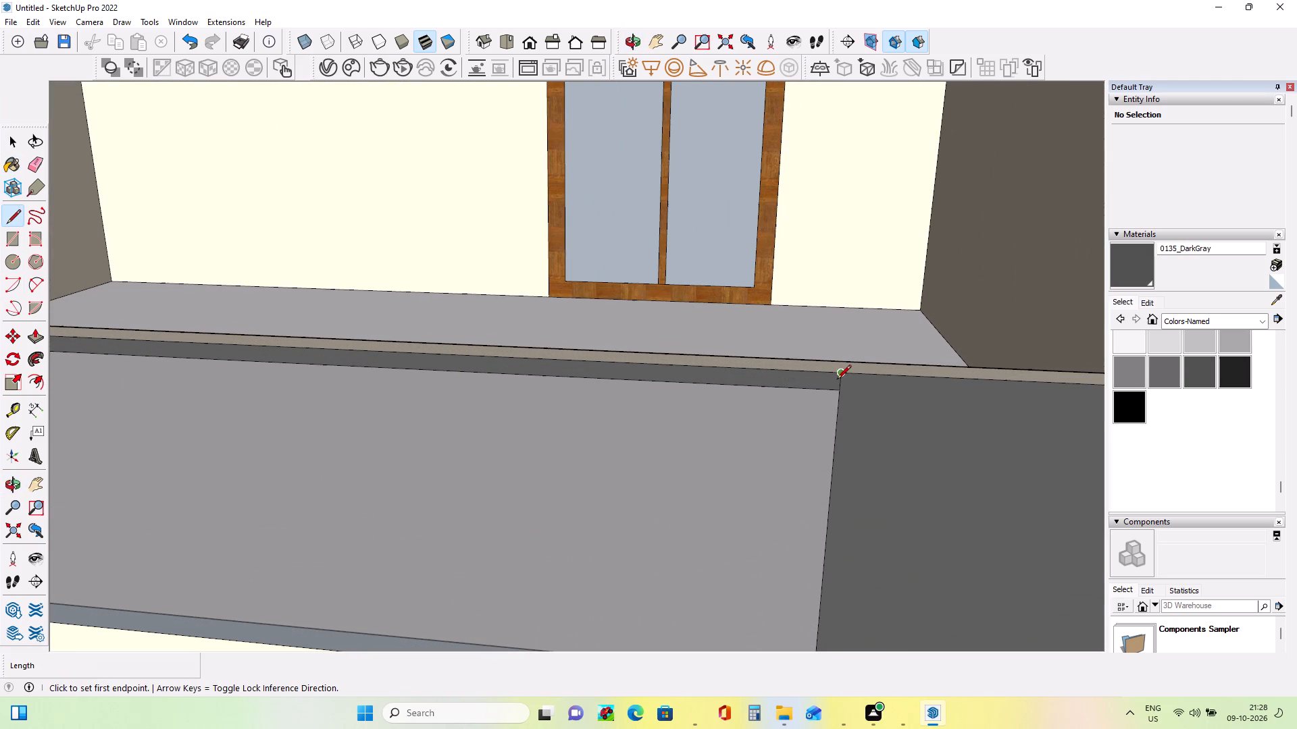
{"action": "left_click", "coordinate": [837, 380]}
{"action": "left_click", "coordinate": [843, 360]}
Paint the front and top faces of the balcony handrail with Wood Veneer 02 from the Wood collection.
{"action": "scroll", "coordinate": [873, 404], "scroll_direction": "down", "scroll_amount": 3}
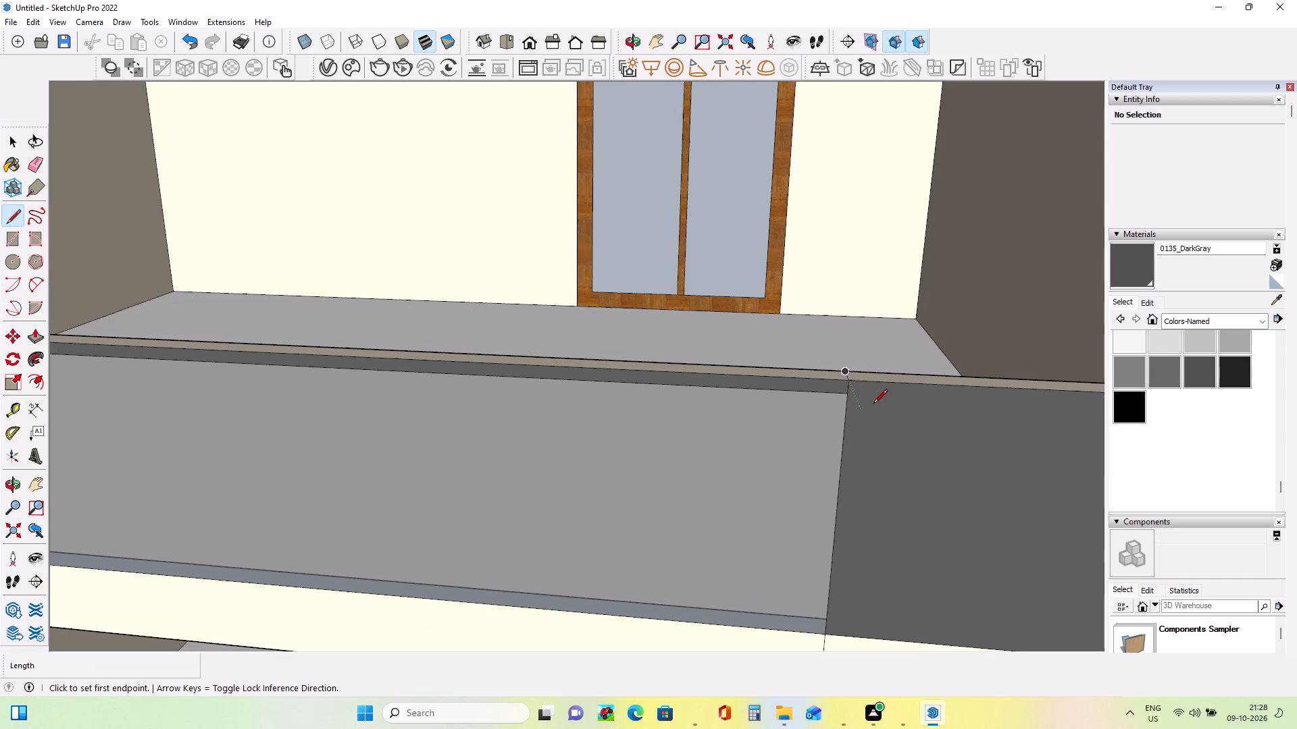
{"action": "scroll", "coordinate": [873, 404], "scroll_direction": "down", "scroll_amount": 4}
{"action": "left_click", "coordinate": [1226, 316]}
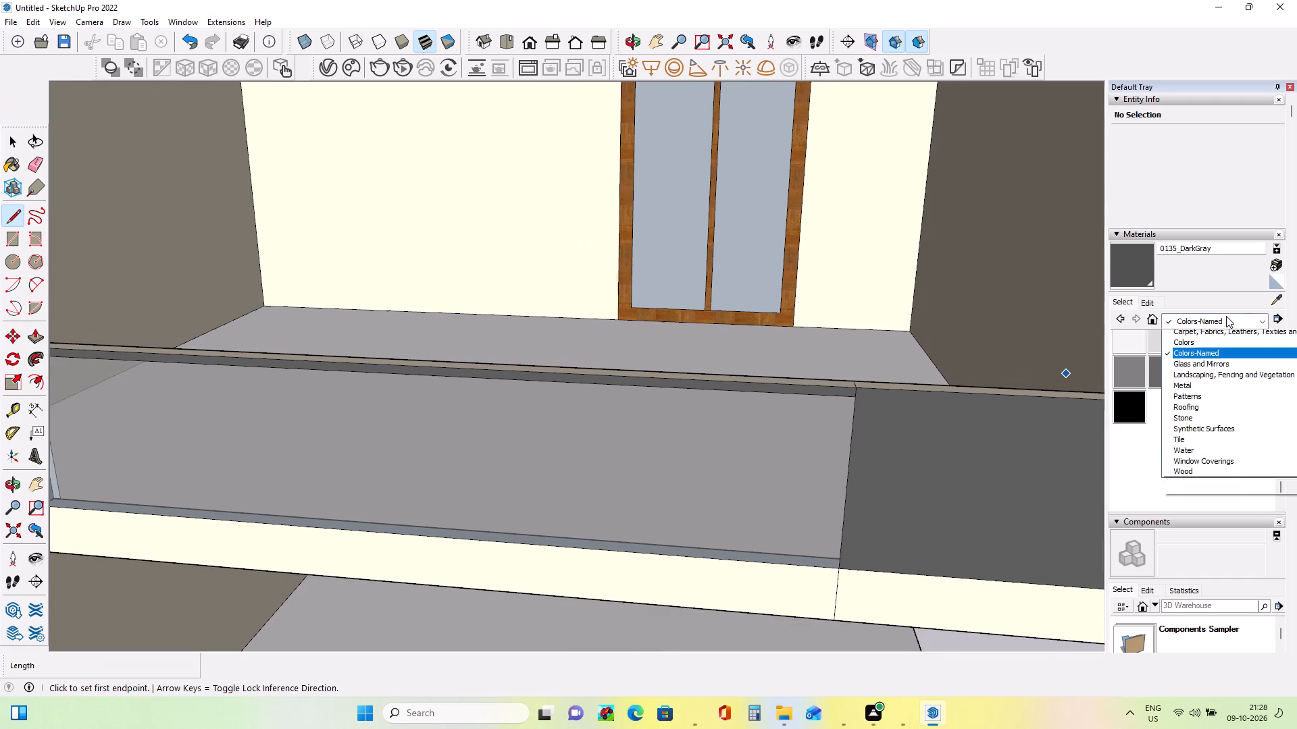
{"action": "left_click", "coordinate": [1225, 497]}
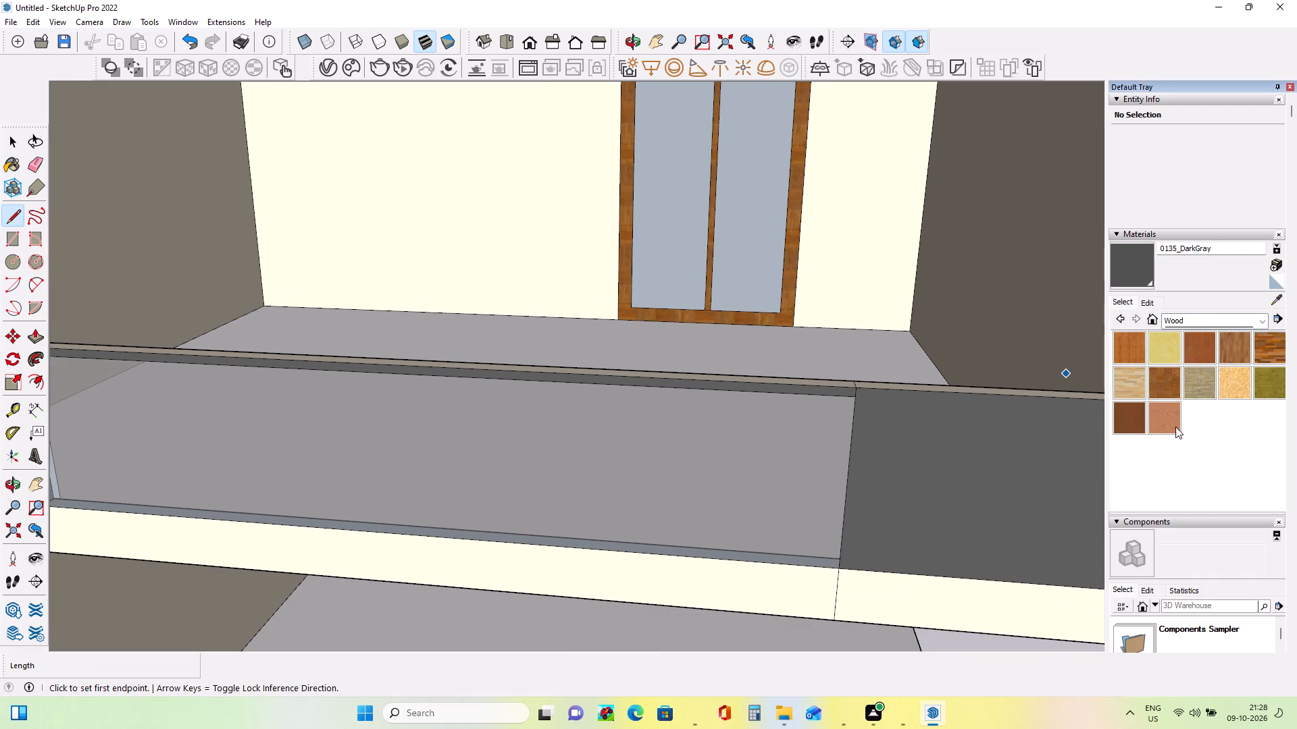
{"action": "left_click", "coordinate": [1175, 427]}
{"action": "left_click", "coordinate": [843, 390]}
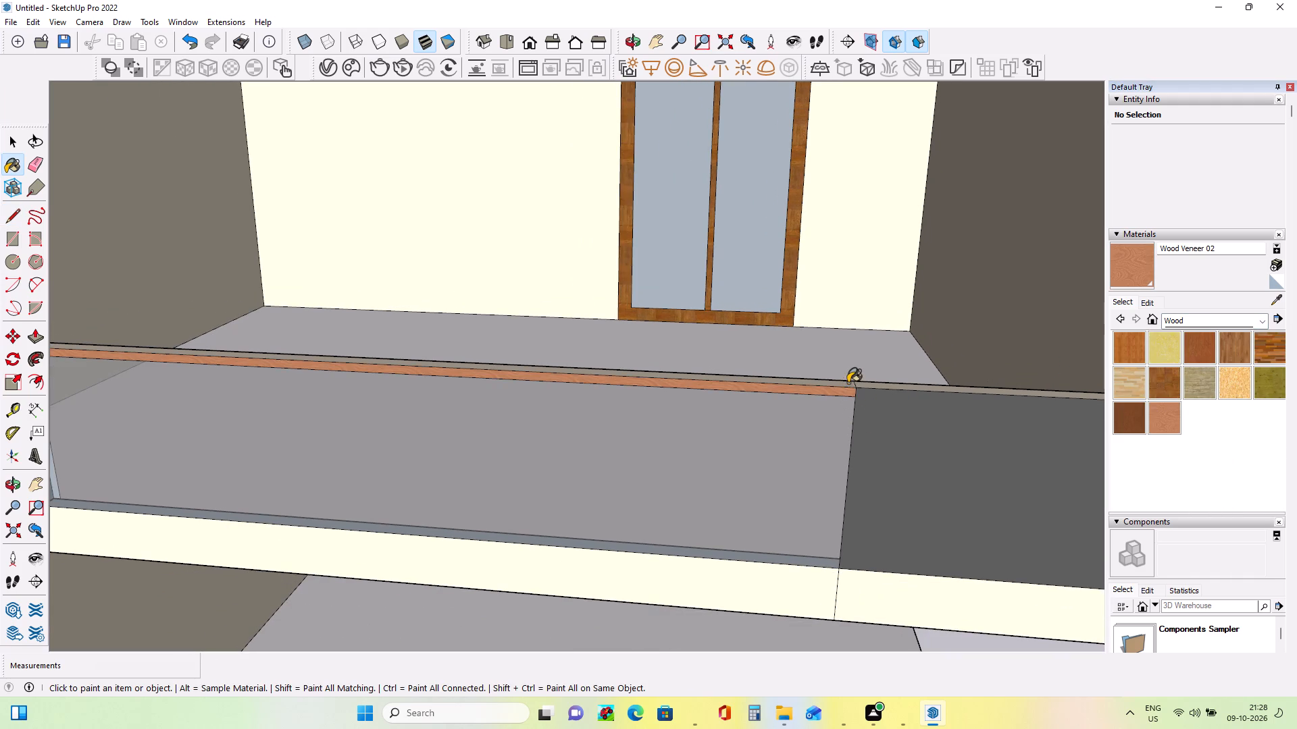
{"action": "left_click", "coordinate": [848, 383]}
{"action": "left_click", "coordinate": [867, 383]}
{"action": "left_click", "coordinate": [871, 384]}
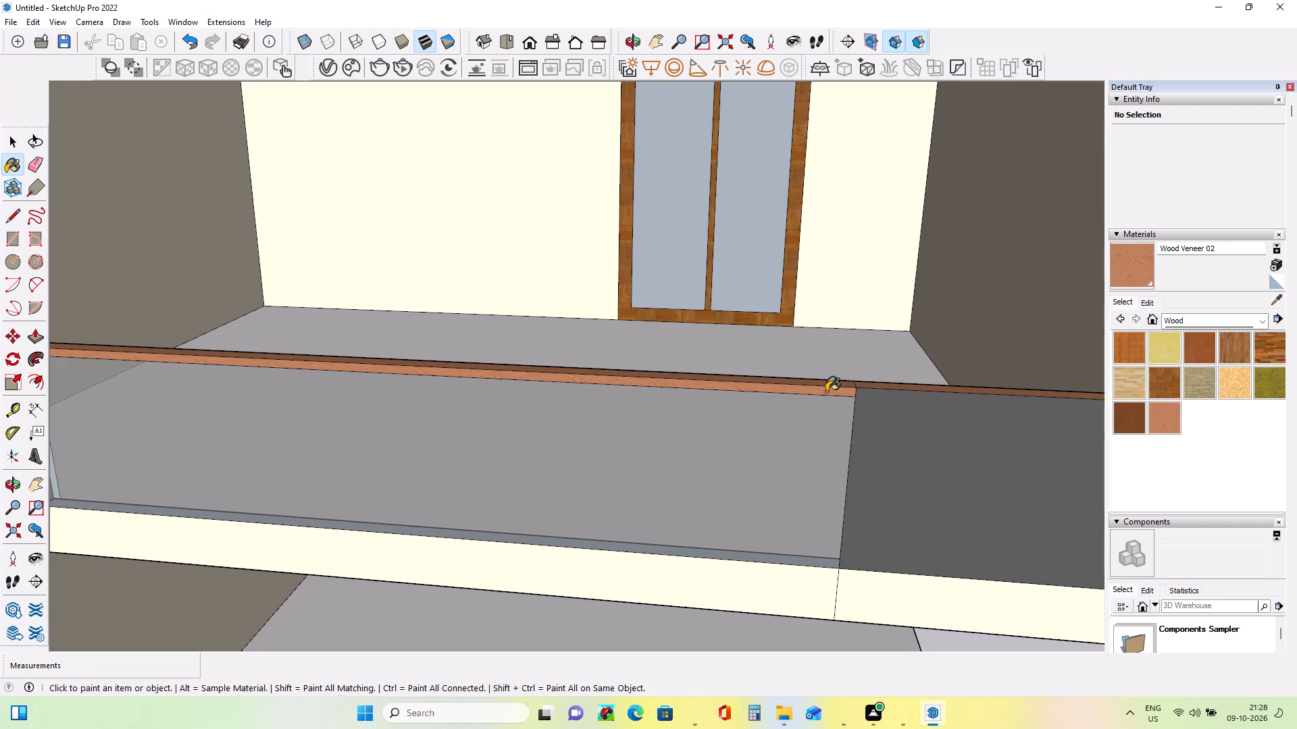
Examine the whole facade with the wood handrail and compare it with the reference photo.
{"action": "scroll", "coordinate": [826, 391], "scroll_direction": "down", "scroll_amount": 19}
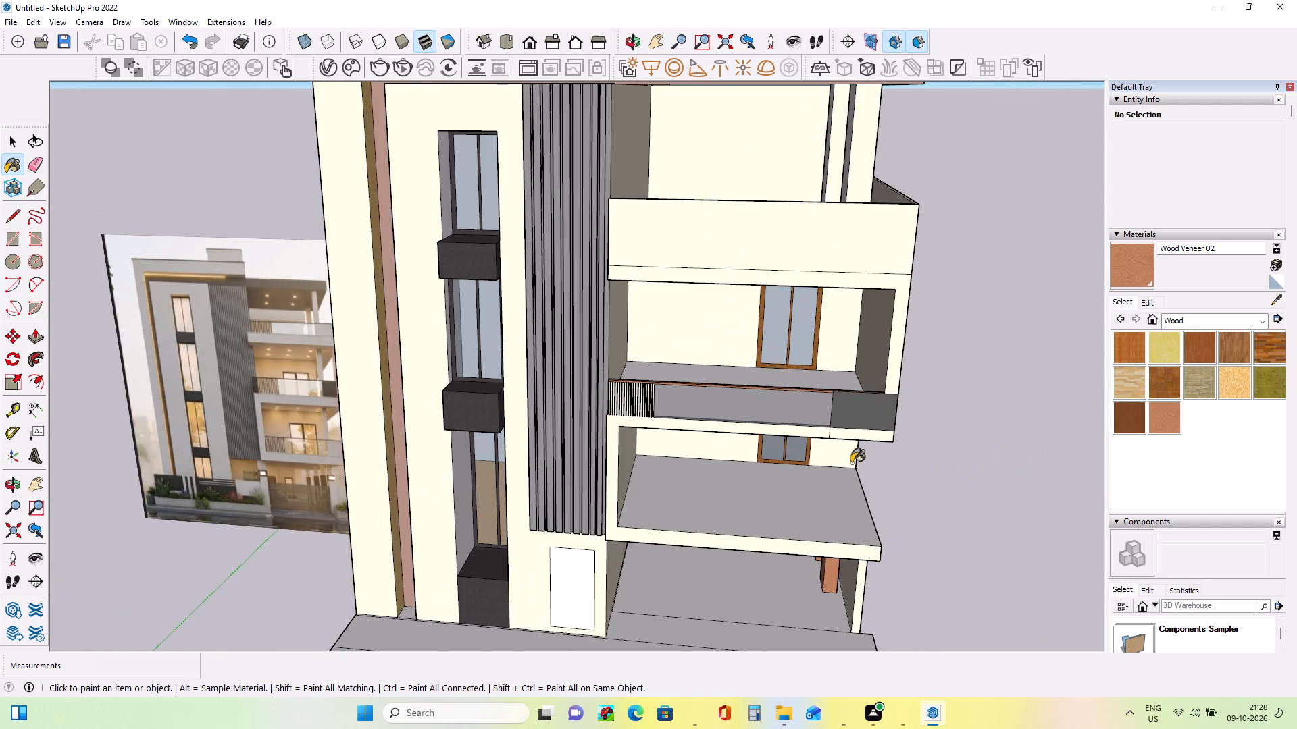
{"action": "middle_click_drag", "start_coordinate": [851, 463], "coordinate": [870, 356]}
{"action": "scroll", "coordinate": [867, 383], "scroll_direction": "up", "scroll_amount": 2}
{"action": "scroll", "coordinate": [867, 383], "scroll_direction": "down", "scroll_amount": 4}
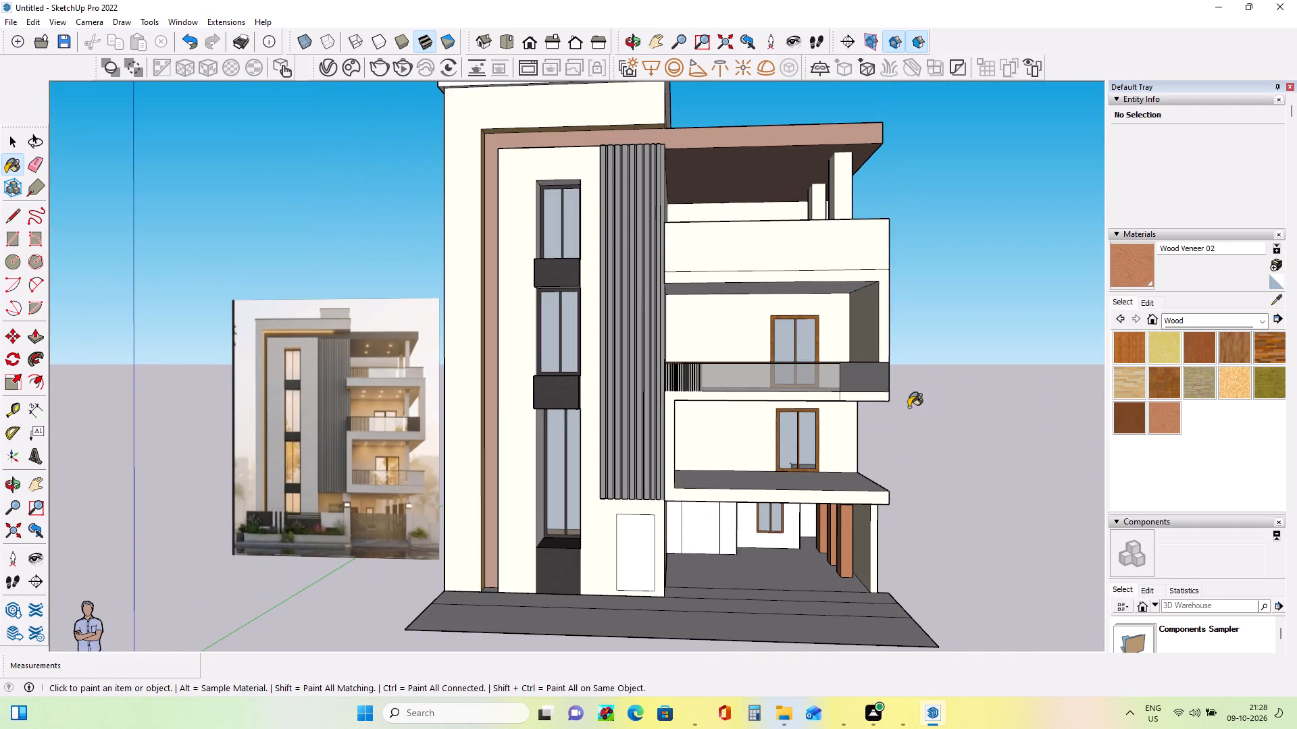
{"action": "middle_click_drag", "start_coordinate": [909, 407], "coordinate": [873, 429]}
{"action": "middle_click_drag", "start_coordinate": [892, 427], "coordinate": [939, 436]}
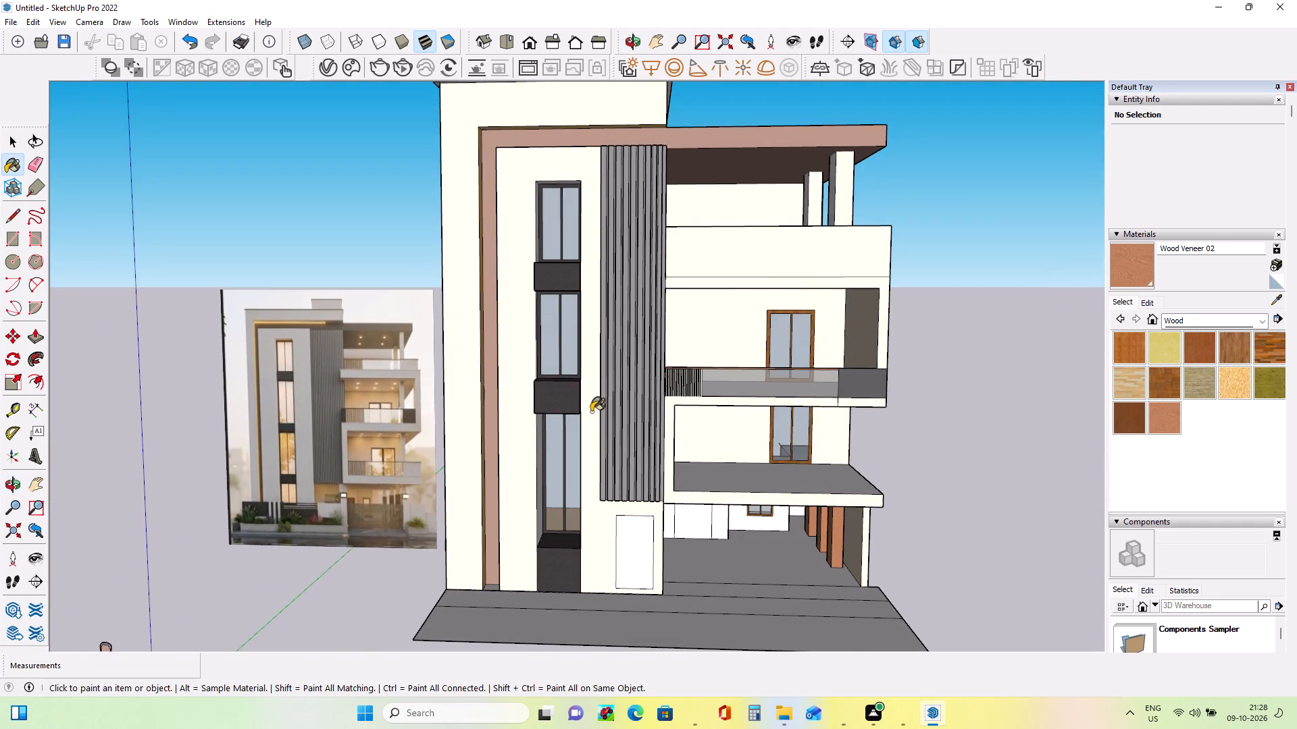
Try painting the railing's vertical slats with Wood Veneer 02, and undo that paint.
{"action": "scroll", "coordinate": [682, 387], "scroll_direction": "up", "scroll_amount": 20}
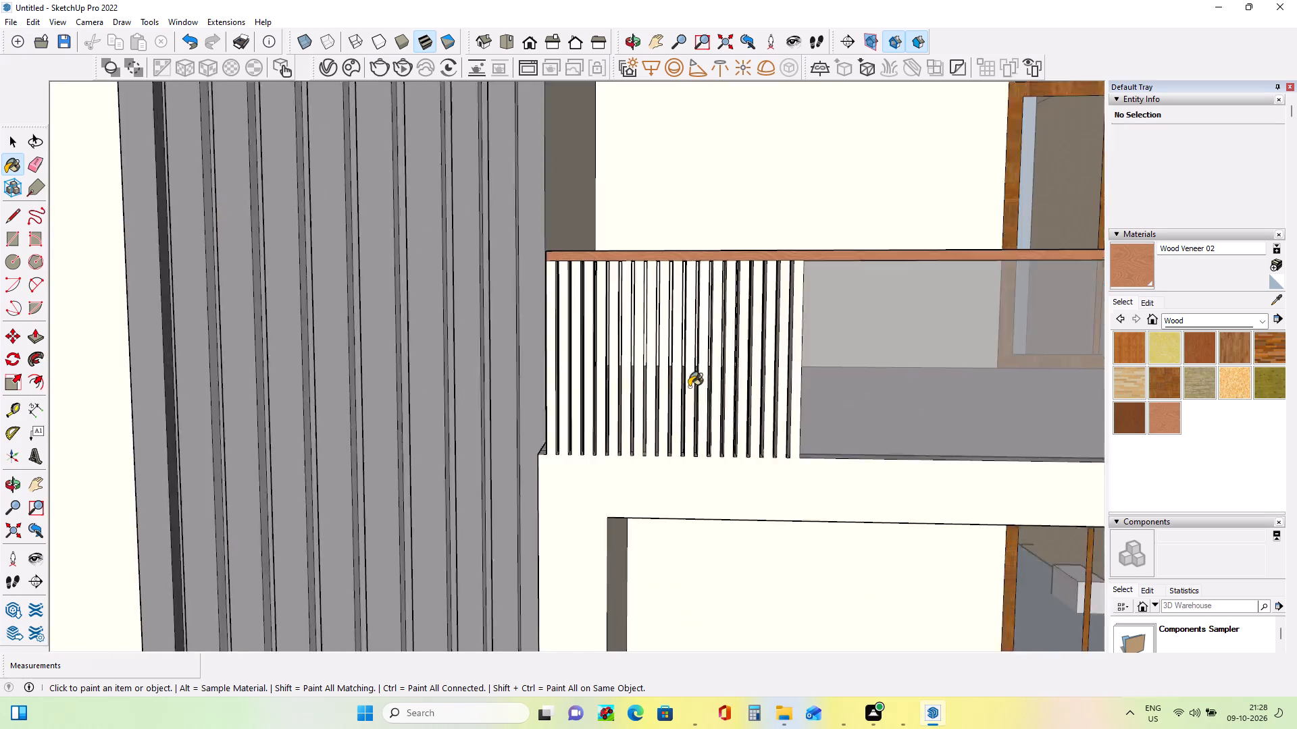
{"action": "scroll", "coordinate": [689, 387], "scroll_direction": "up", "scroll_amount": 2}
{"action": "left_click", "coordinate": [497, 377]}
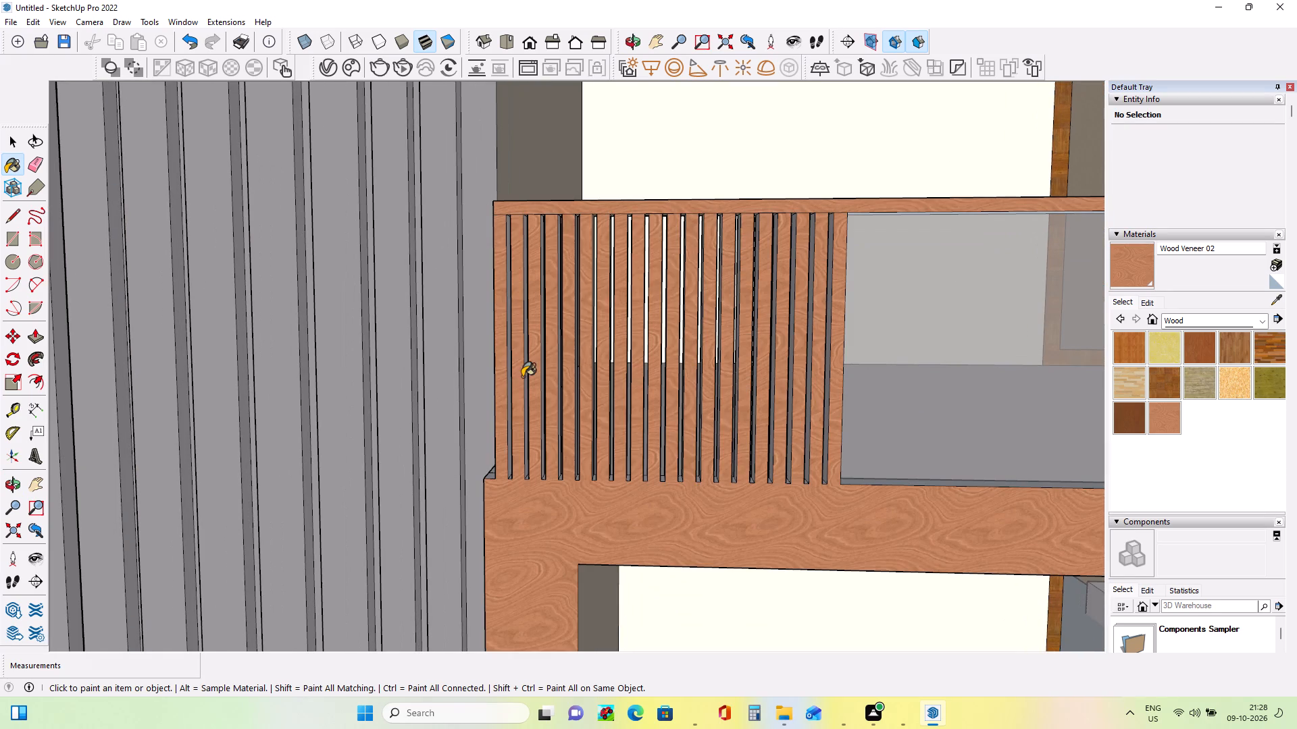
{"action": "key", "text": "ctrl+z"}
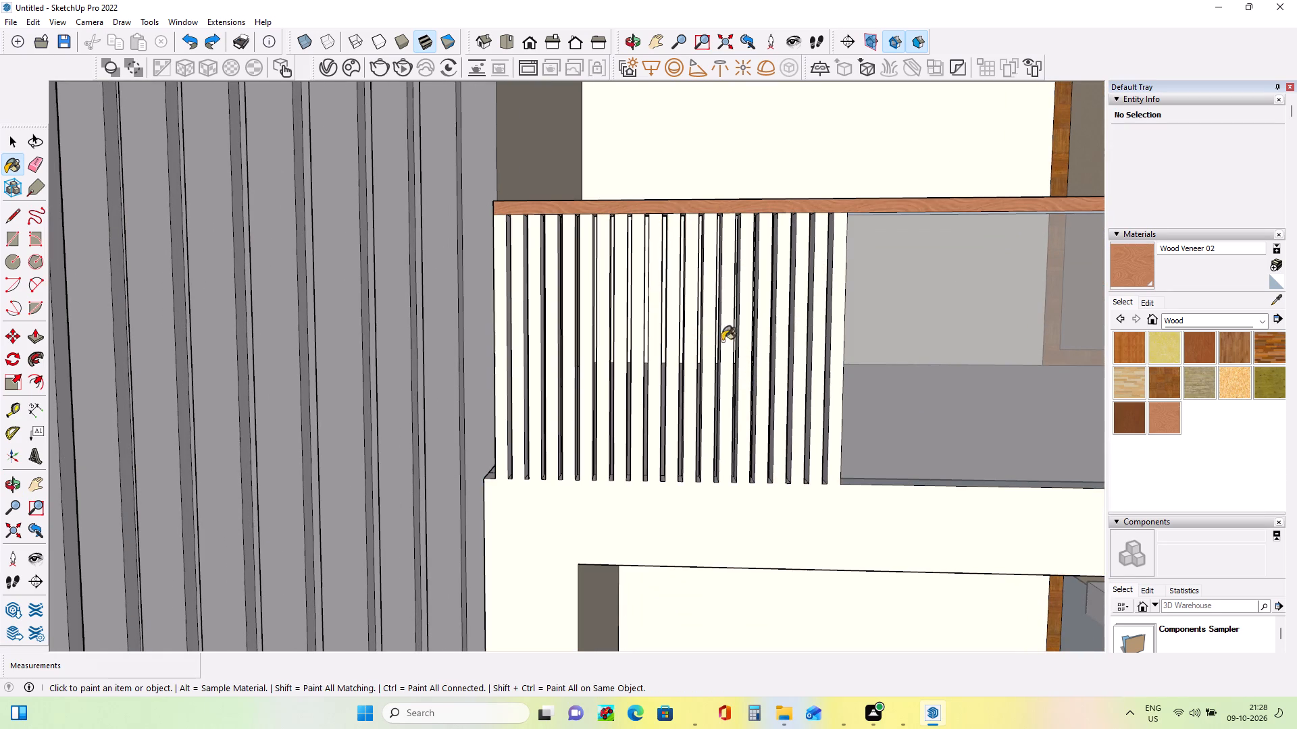
Draw a line about 3' 7/16" long along the base of the slats, from the facade-side corner to the glass panel.
{"action": "left_click", "coordinate": [1, 207]}
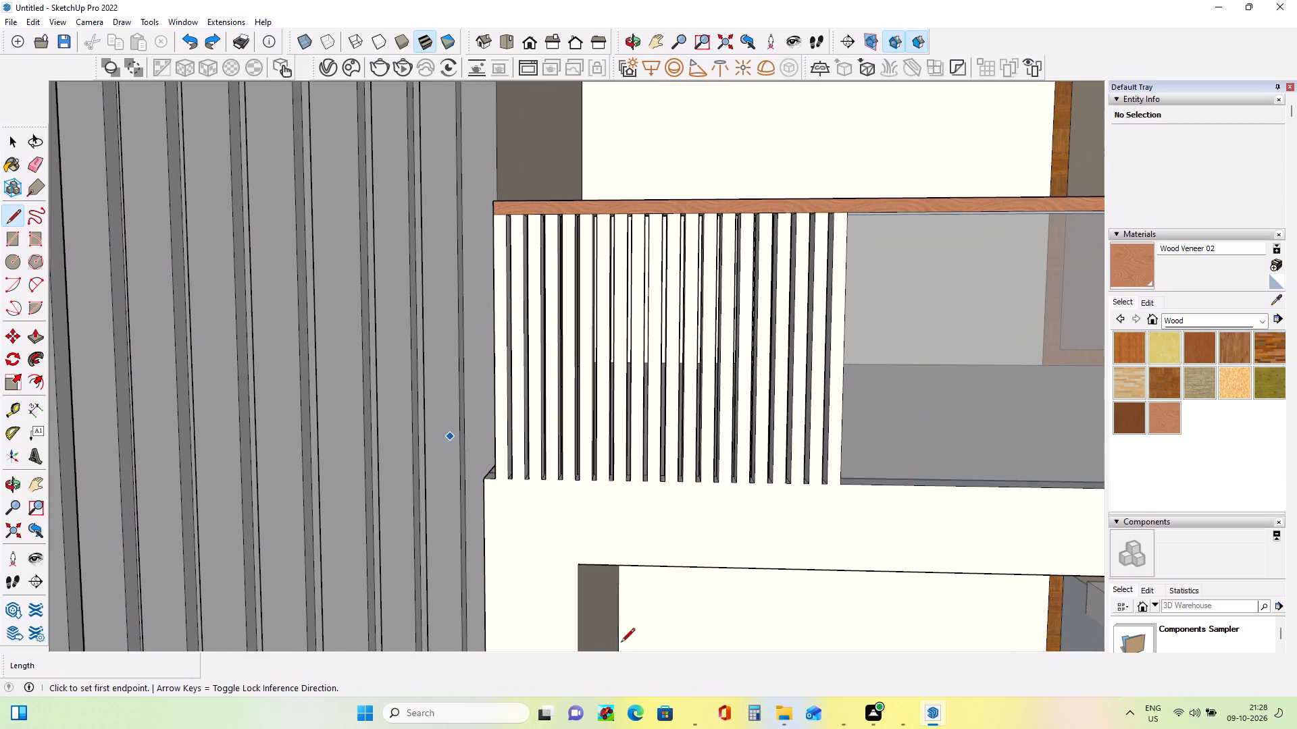
{"action": "left_click", "coordinate": [486, 481]}
{"action": "left_click", "coordinate": [845, 485]}
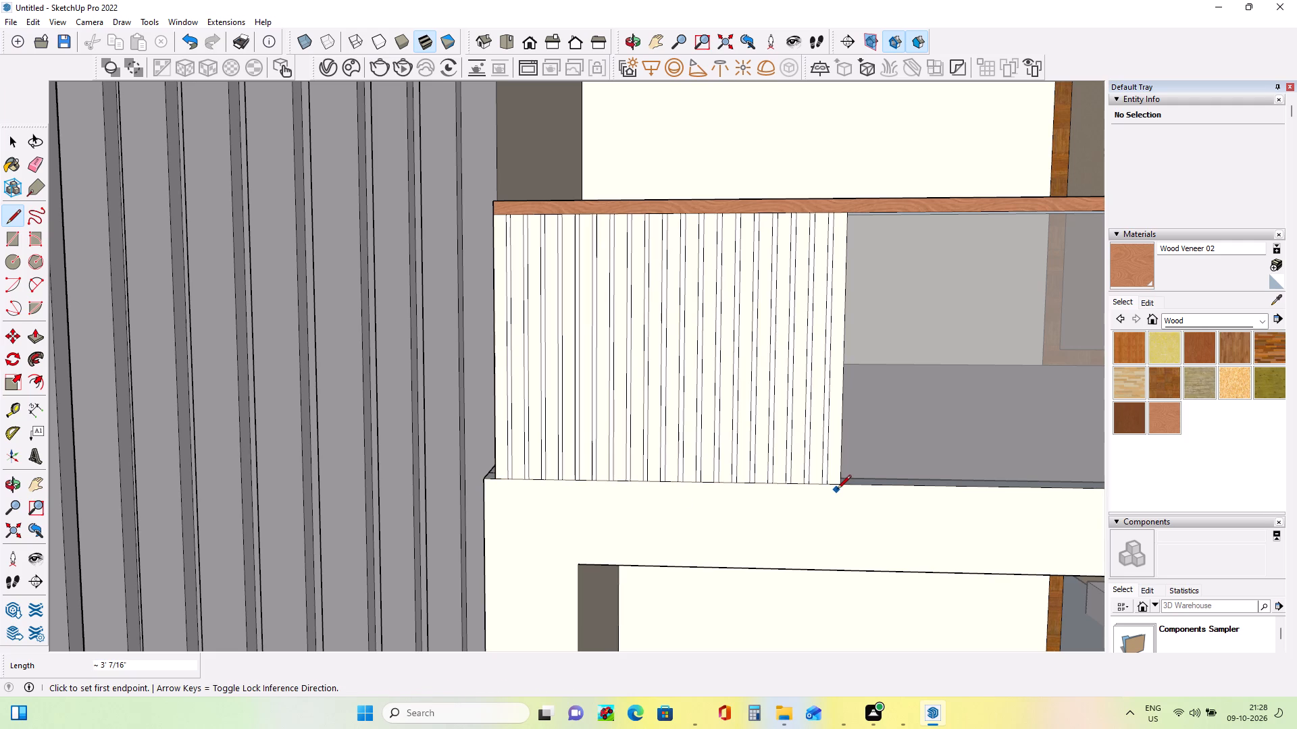
Examine the slatted section of the railing, its base line and its side end from several angles.
{"action": "middle_click_drag", "start_coordinate": [844, 529], "coordinate": [857, 587]}
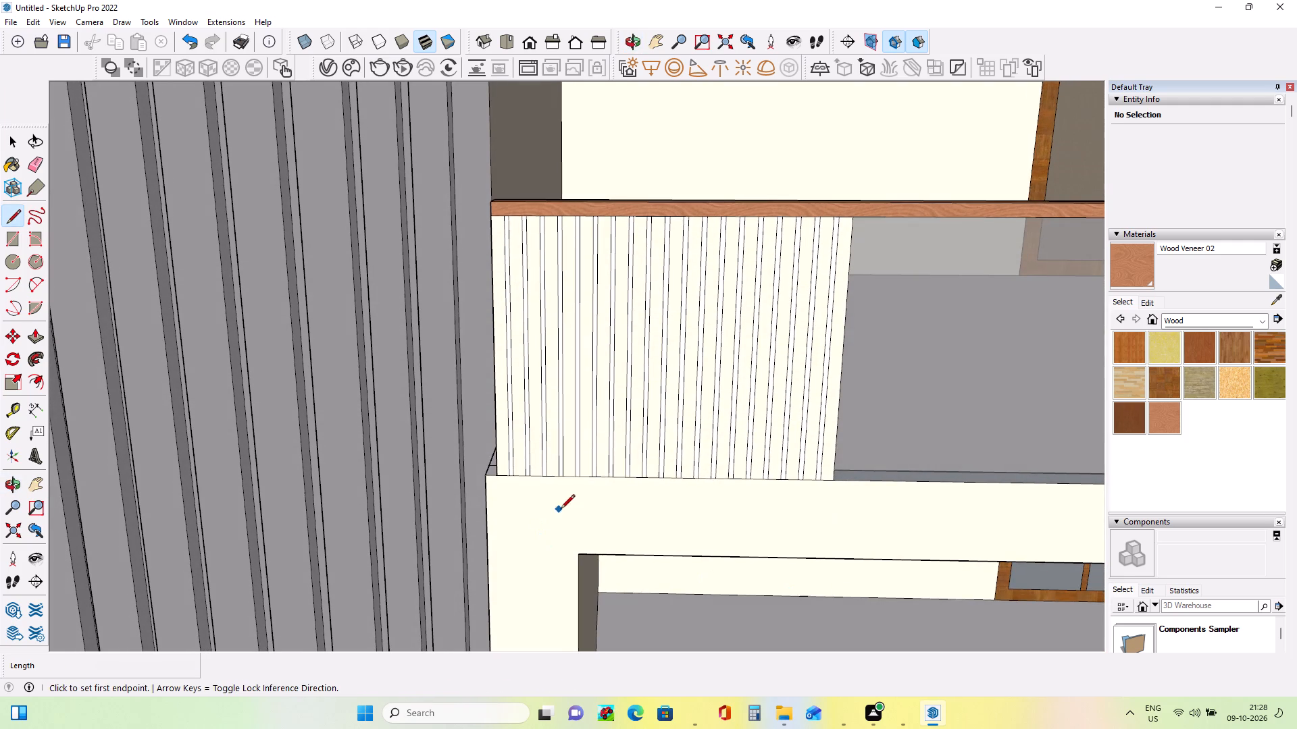
{"action": "middle_click_drag", "start_coordinate": [564, 509], "coordinate": [534, 531]}
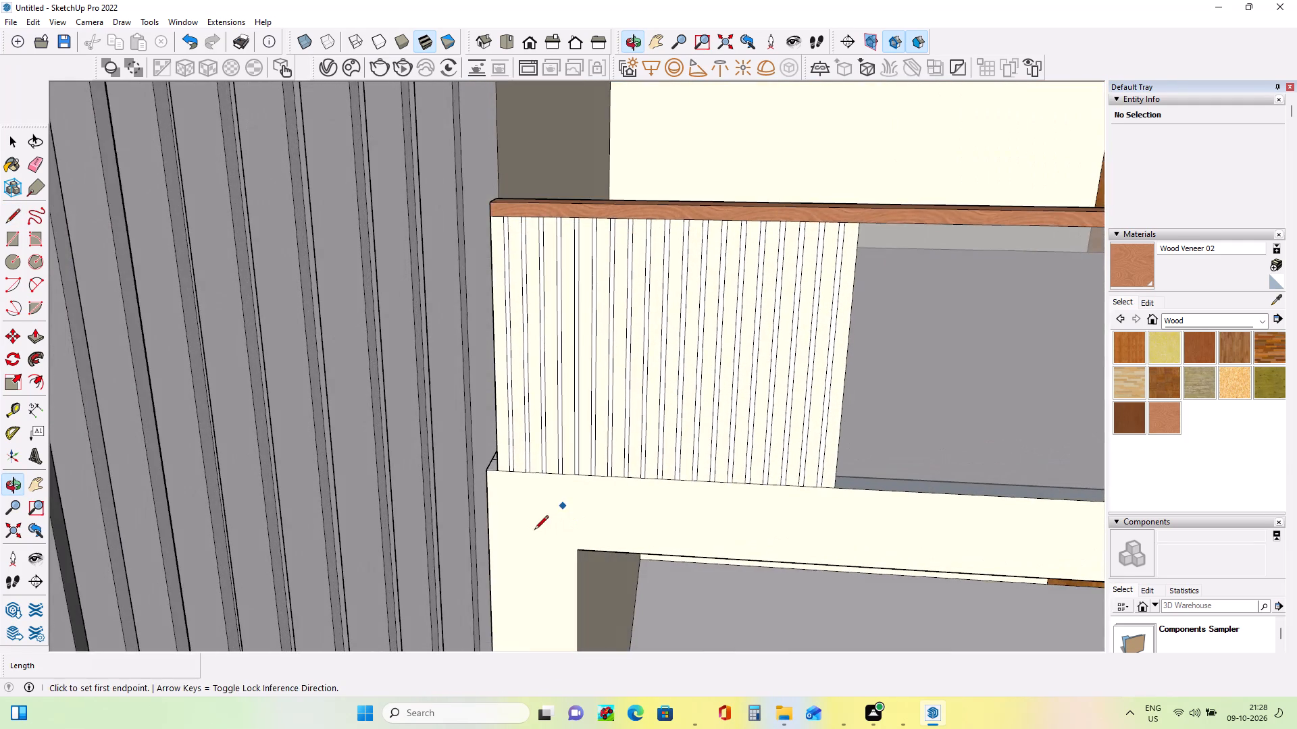
{"action": "middle_click_drag", "start_coordinate": [534, 527], "coordinate": [747, 357]}
{"action": "middle_click_drag", "start_coordinate": [609, 415], "coordinate": [672, 410]}
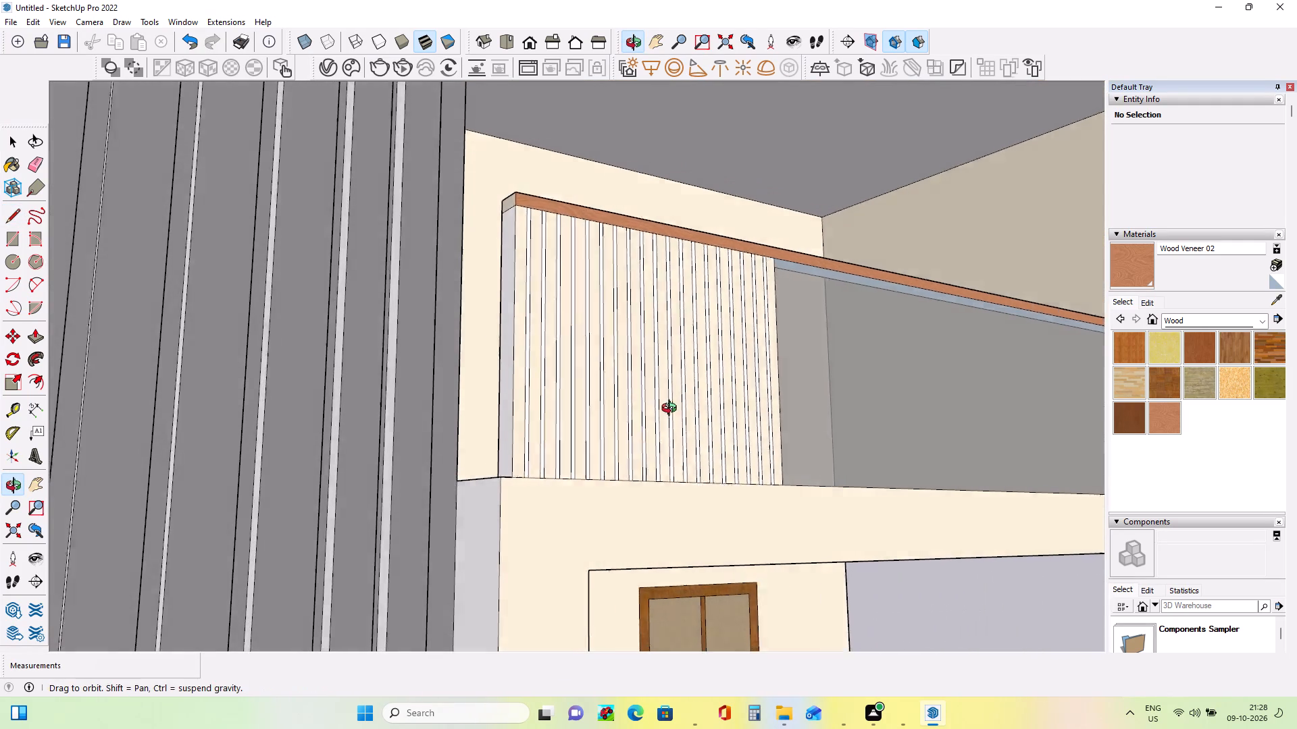
{"action": "middle_click_drag", "start_coordinate": [672, 410], "coordinate": [679, 432]}
{"action": "middle_click_drag", "start_coordinate": [546, 466], "coordinate": [526, 558]}
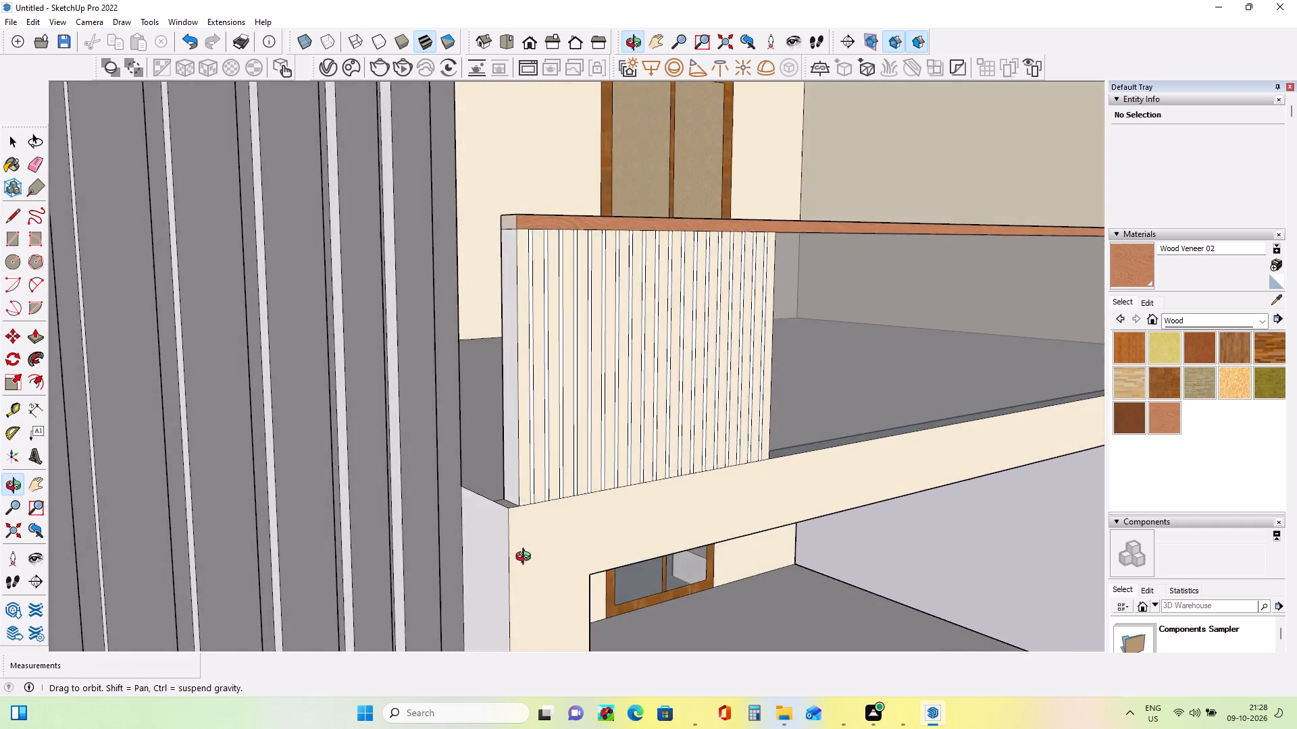
{"action": "middle_click_drag", "start_coordinate": [526, 558], "coordinate": [429, 550]}
{"action": "middle_click_drag", "start_coordinate": [674, 456], "coordinate": [510, 472]}
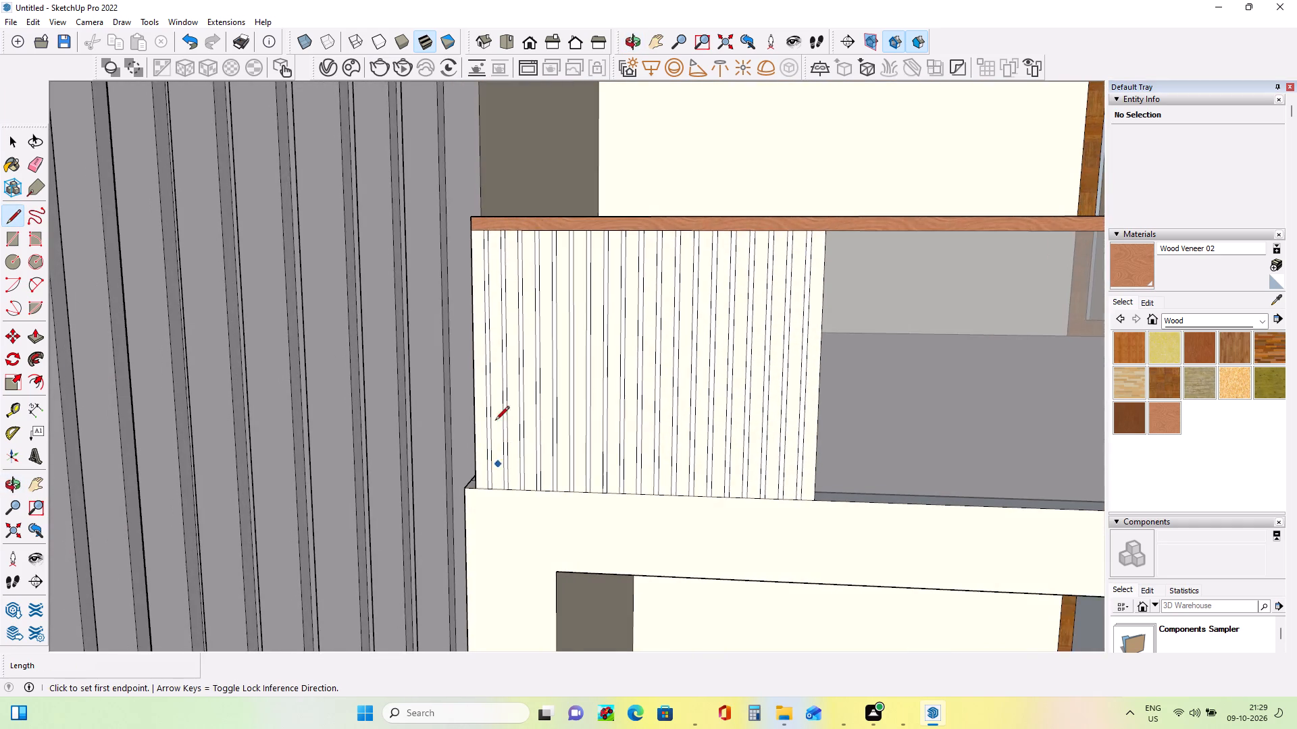
Push the first two wide strips at the facade-side corner of the slatted section inward, about 1/2" and 5/8" deep.
{"action": "scroll", "coordinate": [482, 403], "scroll_direction": "up", "scroll_amount": 9}
{"action": "middle_click_drag", "start_coordinate": [532, 468], "coordinate": [513, 493]}
{"action": "scroll", "coordinate": [569, 441], "scroll_direction": "down", "scroll_amount": 3}
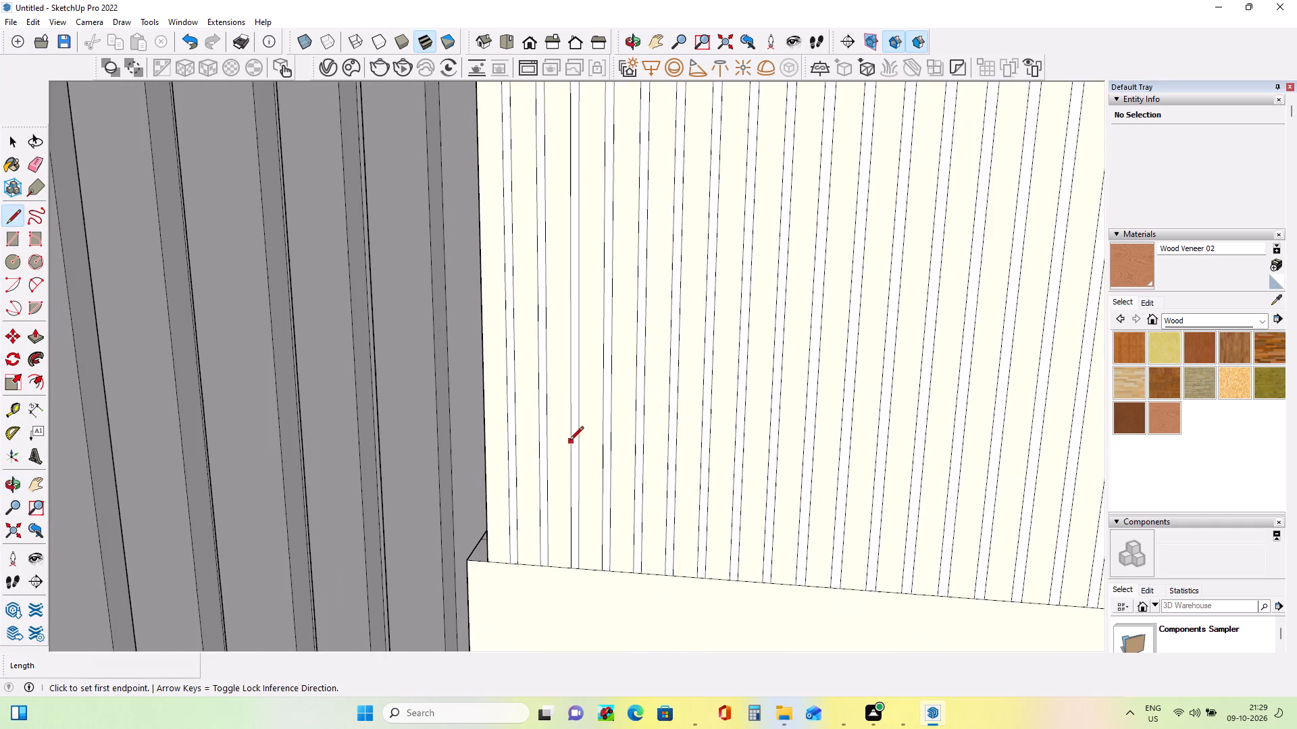
{"action": "scroll", "coordinate": [569, 441], "scroll_direction": "down", "scroll_amount": 3}
{"action": "left_click", "coordinate": [35, 340]}
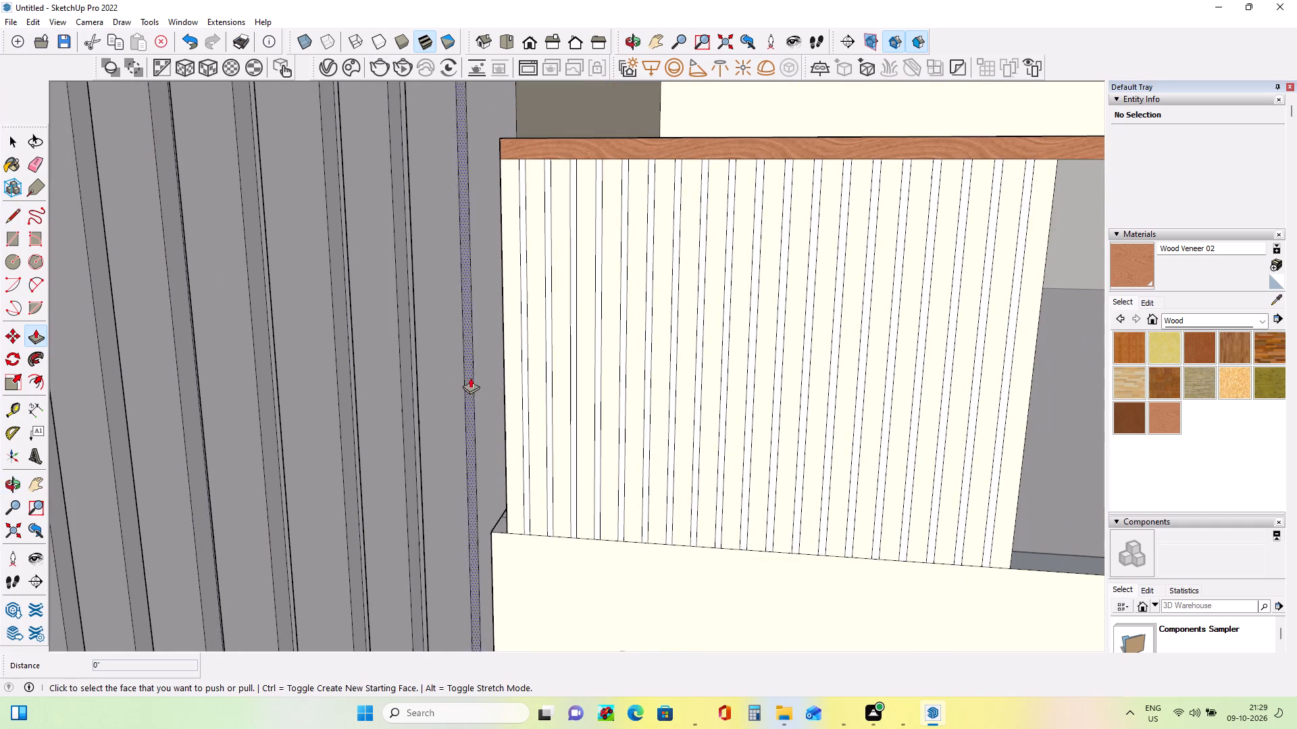
{"action": "left_click", "coordinate": [513, 398]}
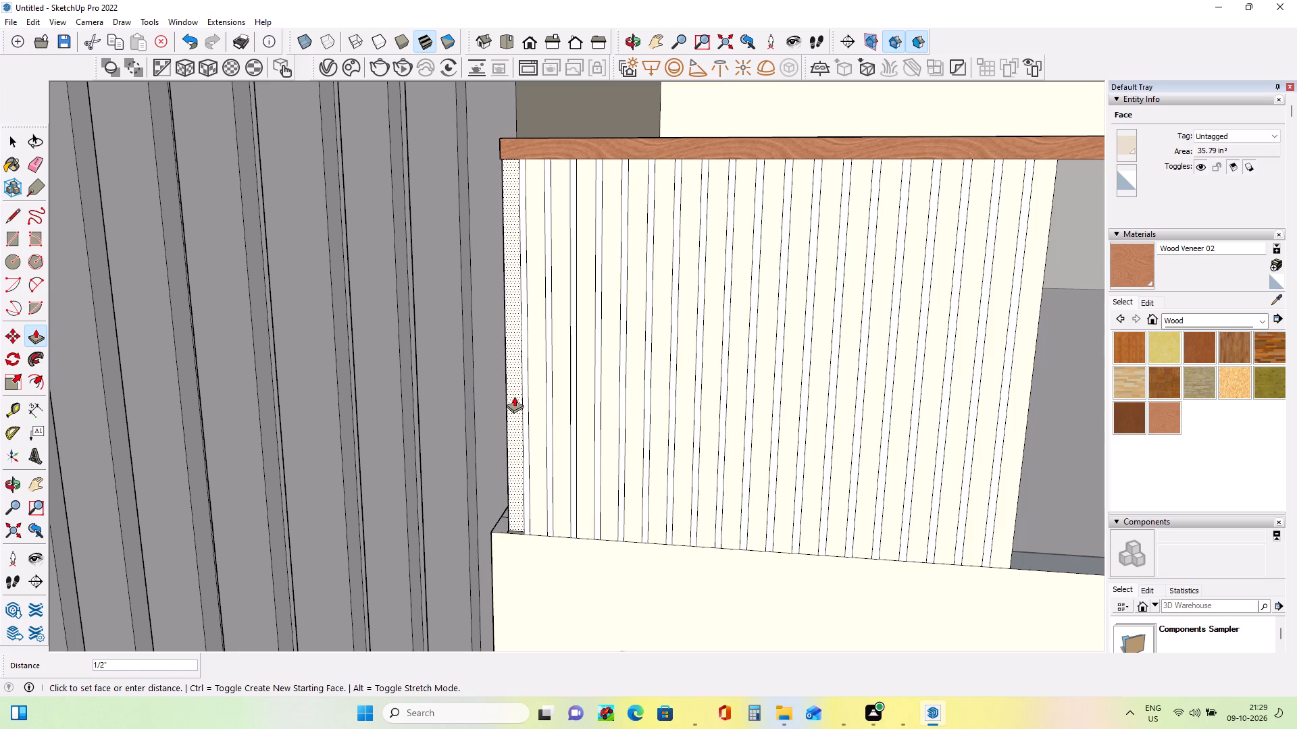
{"action": "left_click", "coordinate": [514, 396]}
{"action": "left_click", "coordinate": [534, 406]}
{"action": "left_click", "coordinate": [535, 402]}
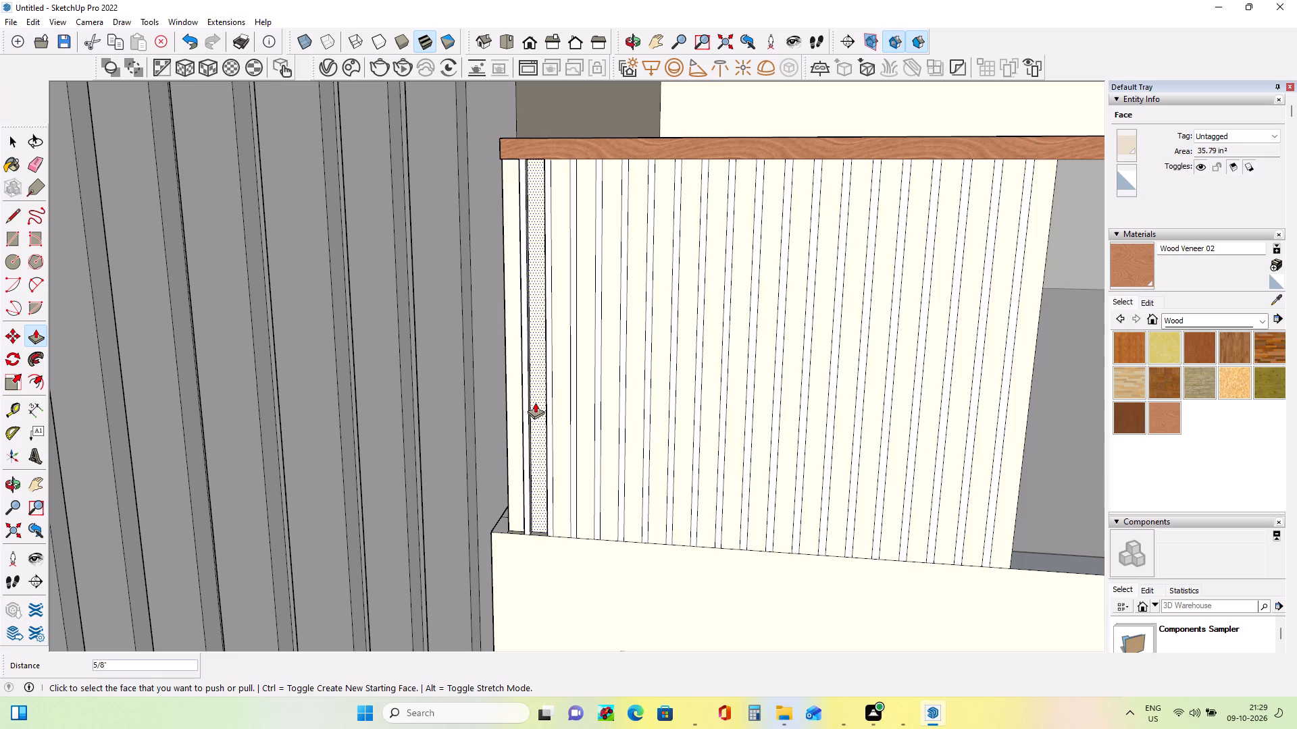
Push the next five wide strips of the slatted section inward to form grooves, roughly 5/8" to 7/8" deep.
{"action": "middle_click_drag", "start_coordinate": [542, 483], "coordinate": [651, 525]}
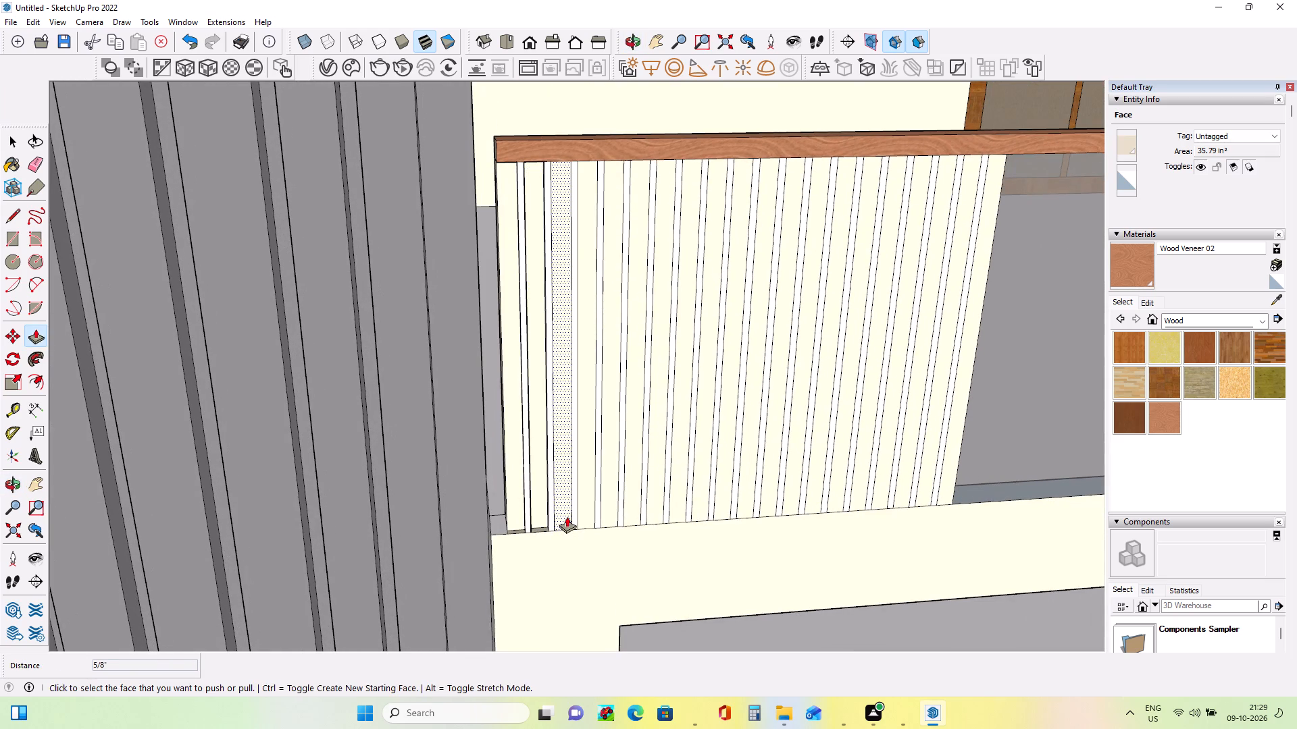
{"action": "left_click", "coordinate": [567, 516]}
{"action": "left_click", "coordinate": [567, 512]}
{"action": "left_click", "coordinate": [584, 498]}
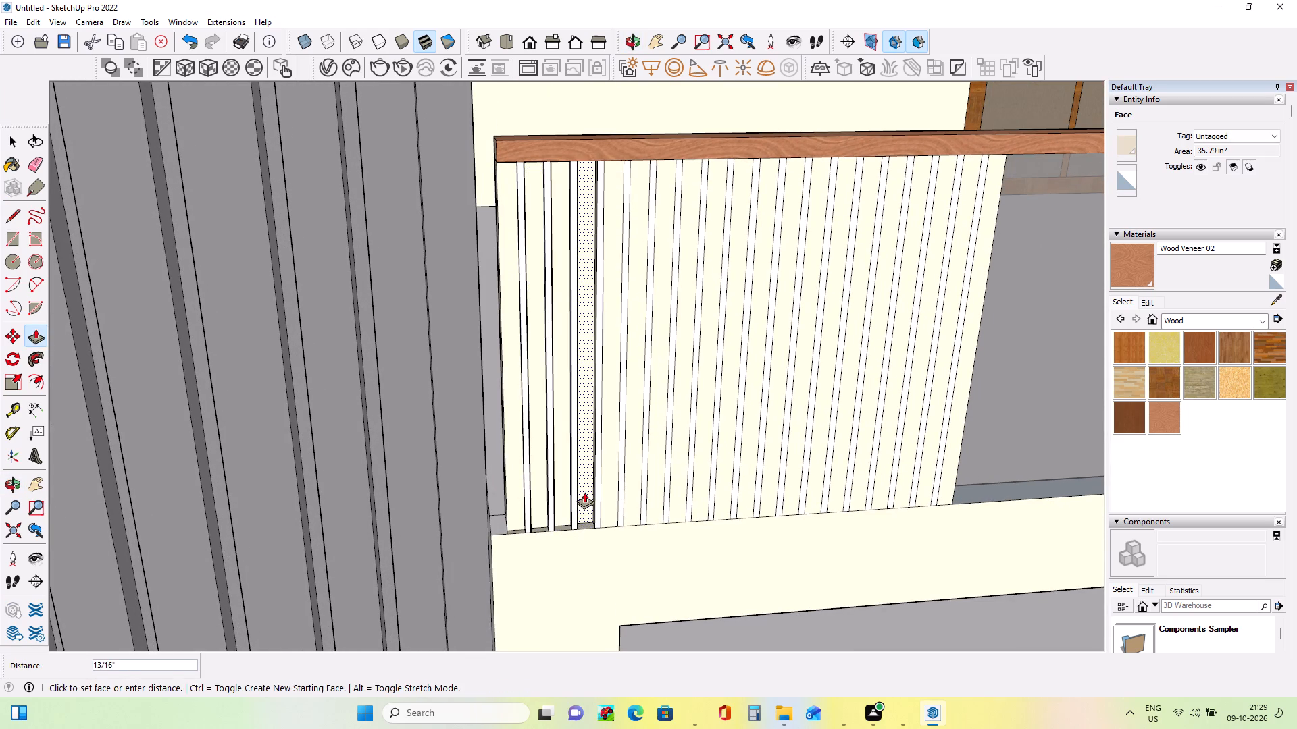
{"action": "left_click", "coordinate": [584, 492]}
{"action": "left_click", "coordinate": [613, 493]}
{"action": "left_click", "coordinate": [612, 489]}
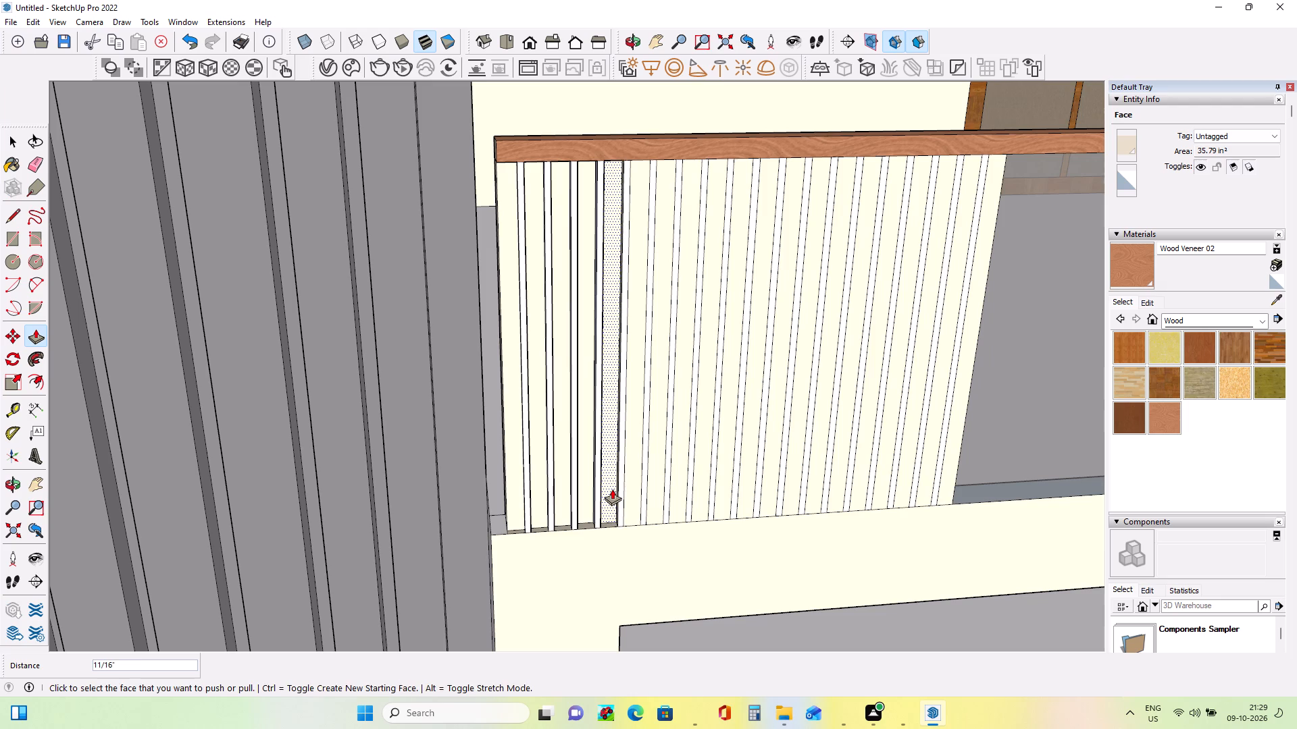
{"action": "left_click", "coordinate": [636, 489]}
{"action": "left_click", "coordinate": [635, 483]}
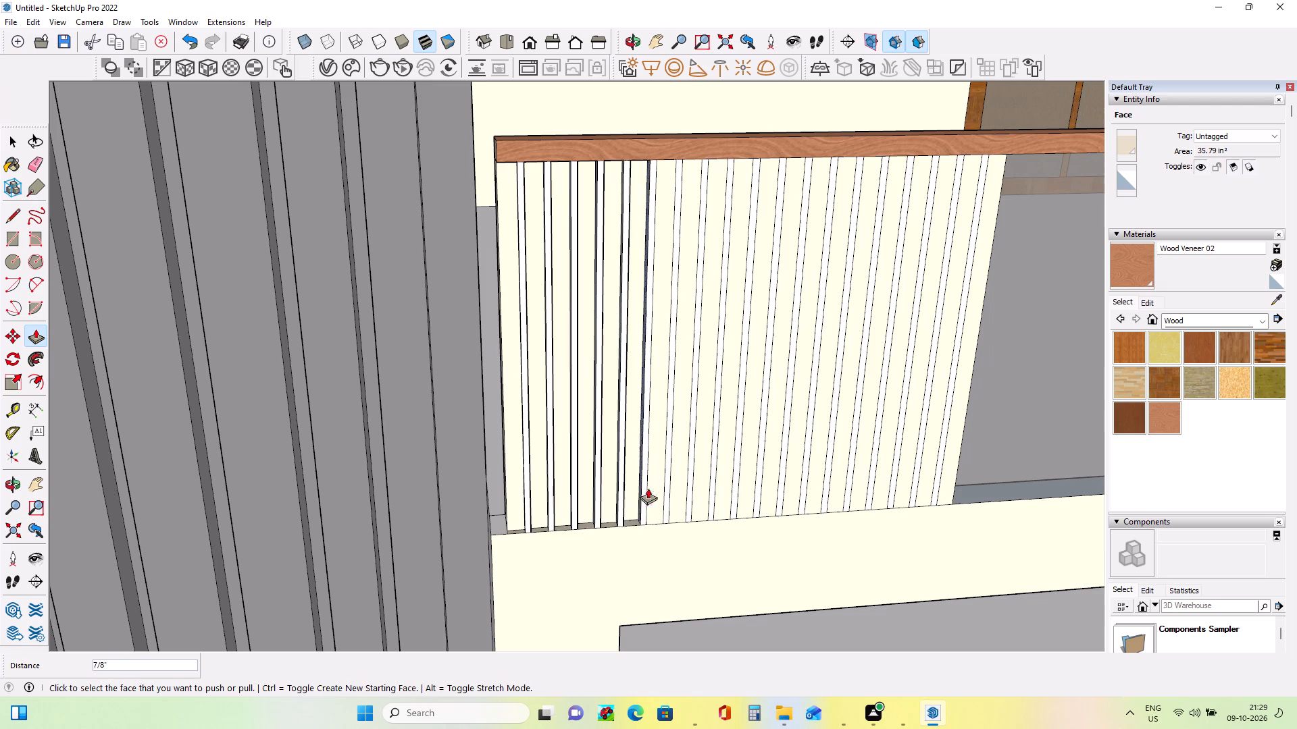
{"action": "left_click", "coordinate": [651, 490]}
{"action": "left_click", "coordinate": [652, 485]}
Push the following five wide strips inward about 1/2", matching the depth of the neighbouring grooves.
{"action": "left_click", "coordinate": [678, 493]}
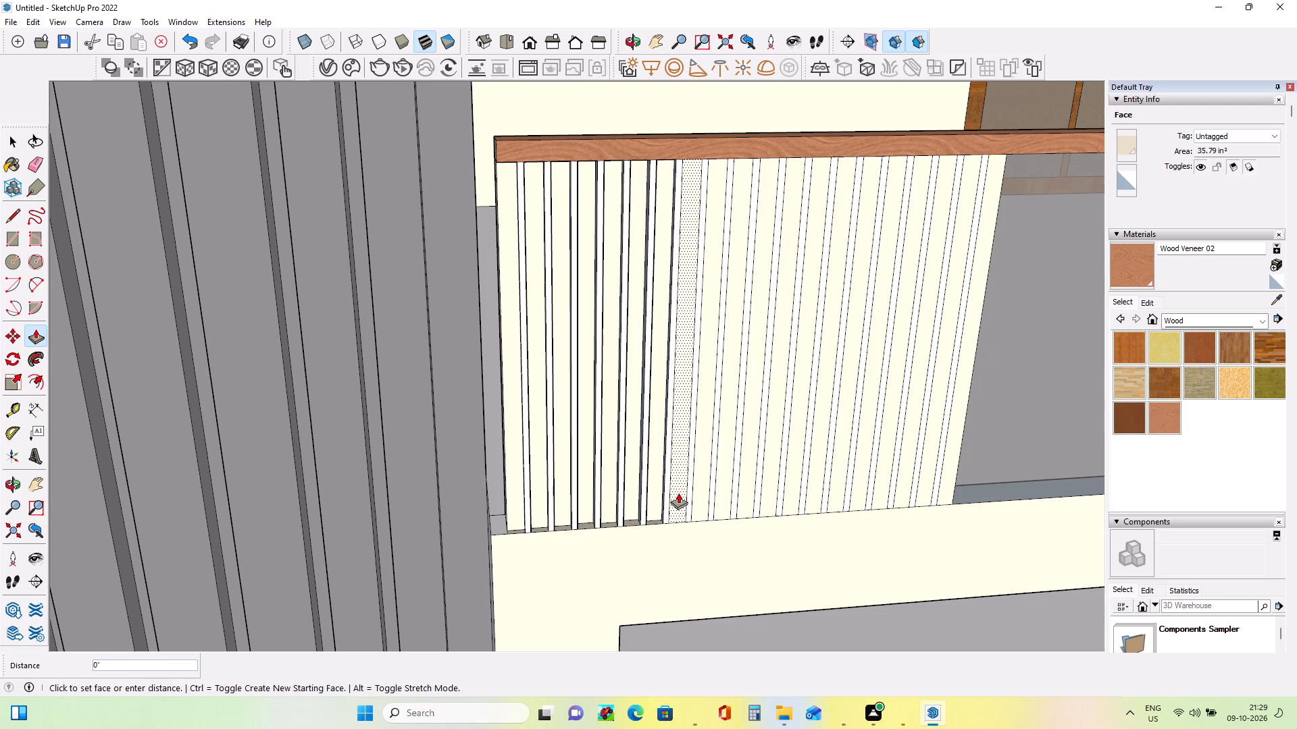
{"action": "left_click", "coordinate": [678, 489]}
{"action": "left_click", "coordinate": [703, 495]}
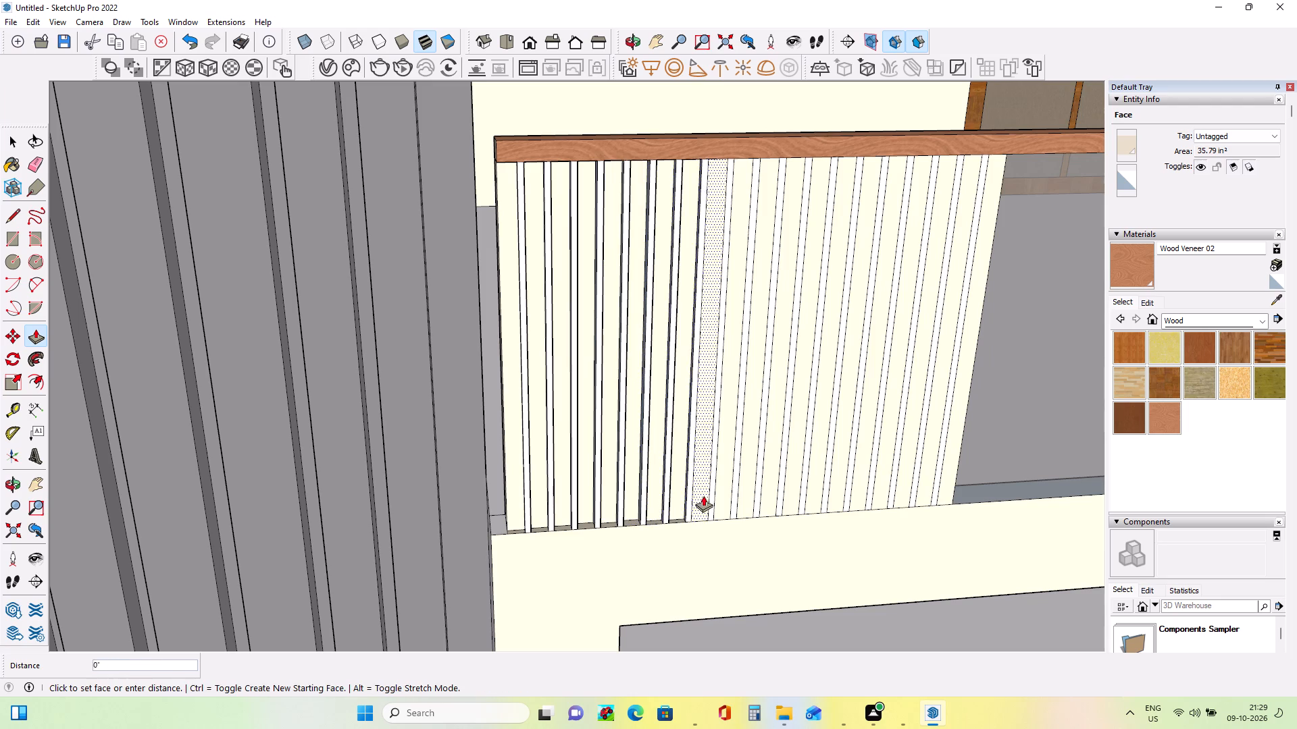
{"action": "left_click", "coordinate": [681, 489]}
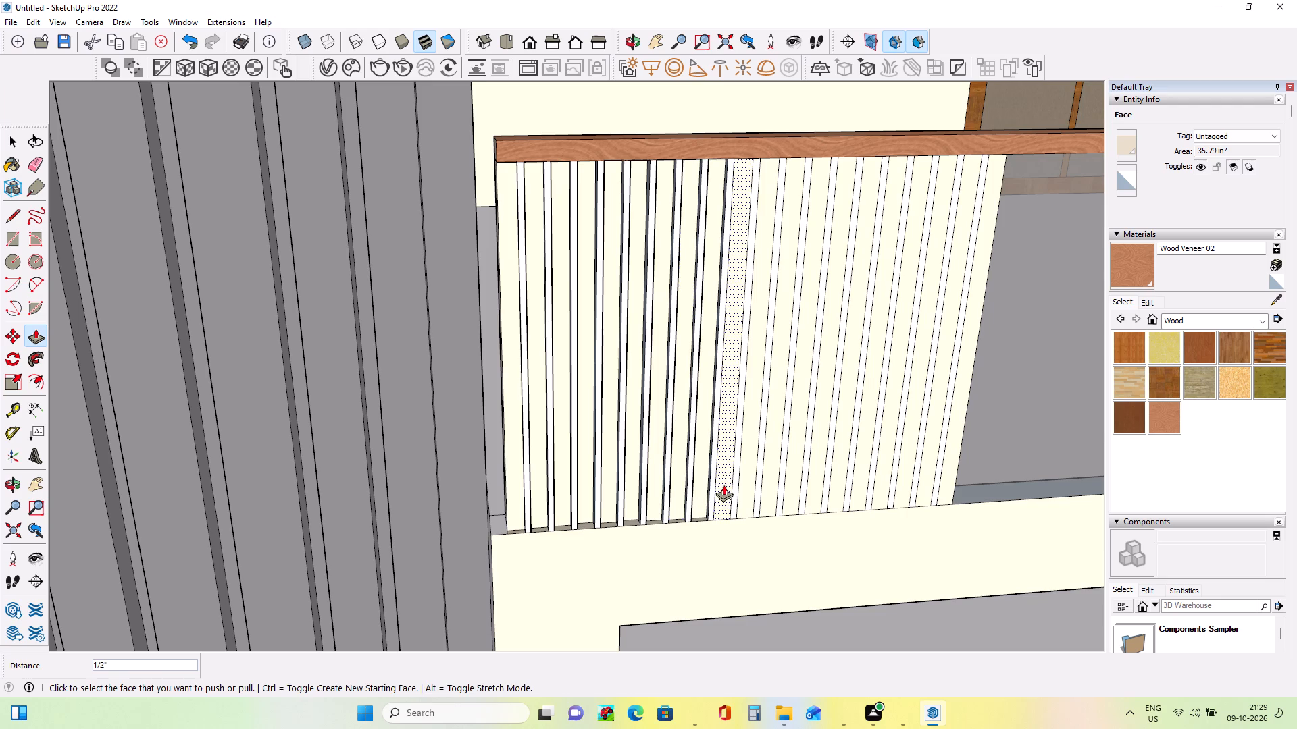
{"action": "left_click", "coordinate": [723, 485]}
{"action": "left_click", "coordinate": [705, 479]}
{"action": "left_click", "coordinate": [743, 483]}
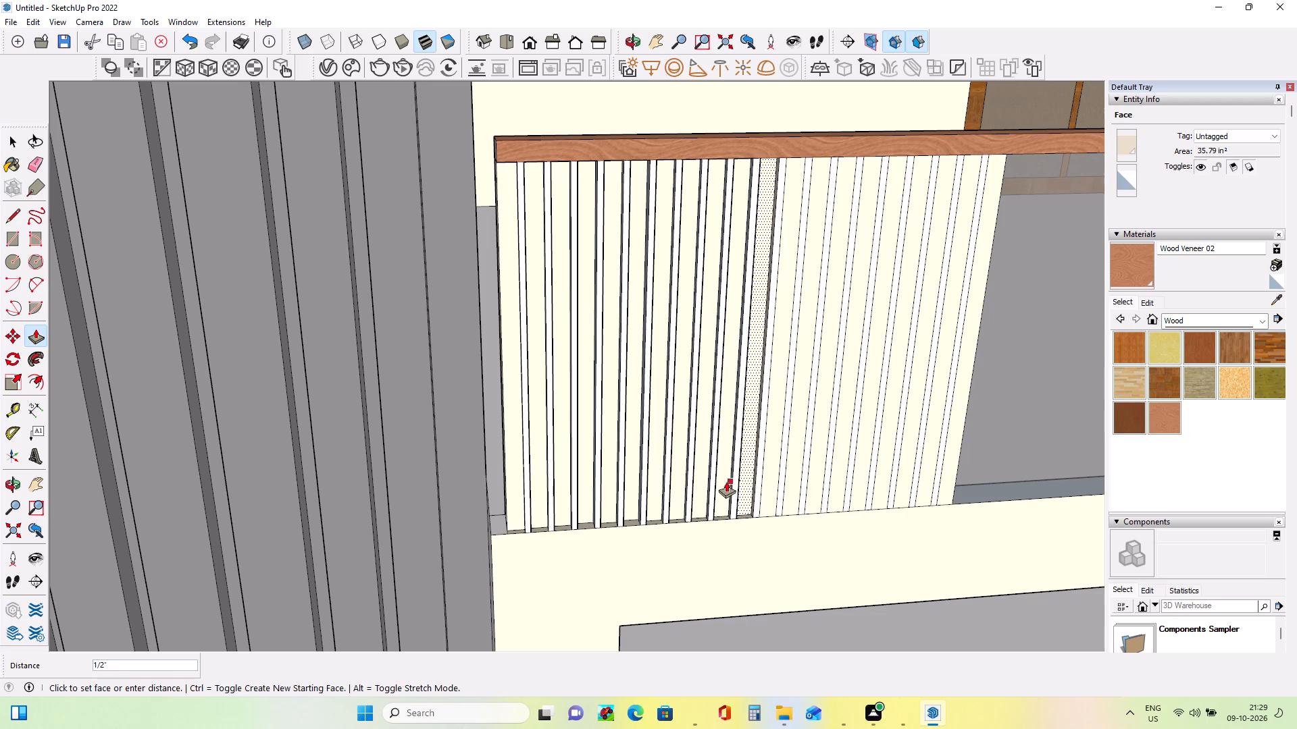
{"action": "left_click", "coordinate": [726, 481]}
{"action": "left_click", "coordinate": [765, 481]}
{"action": "left_click", "coordinate": [744, 480]}
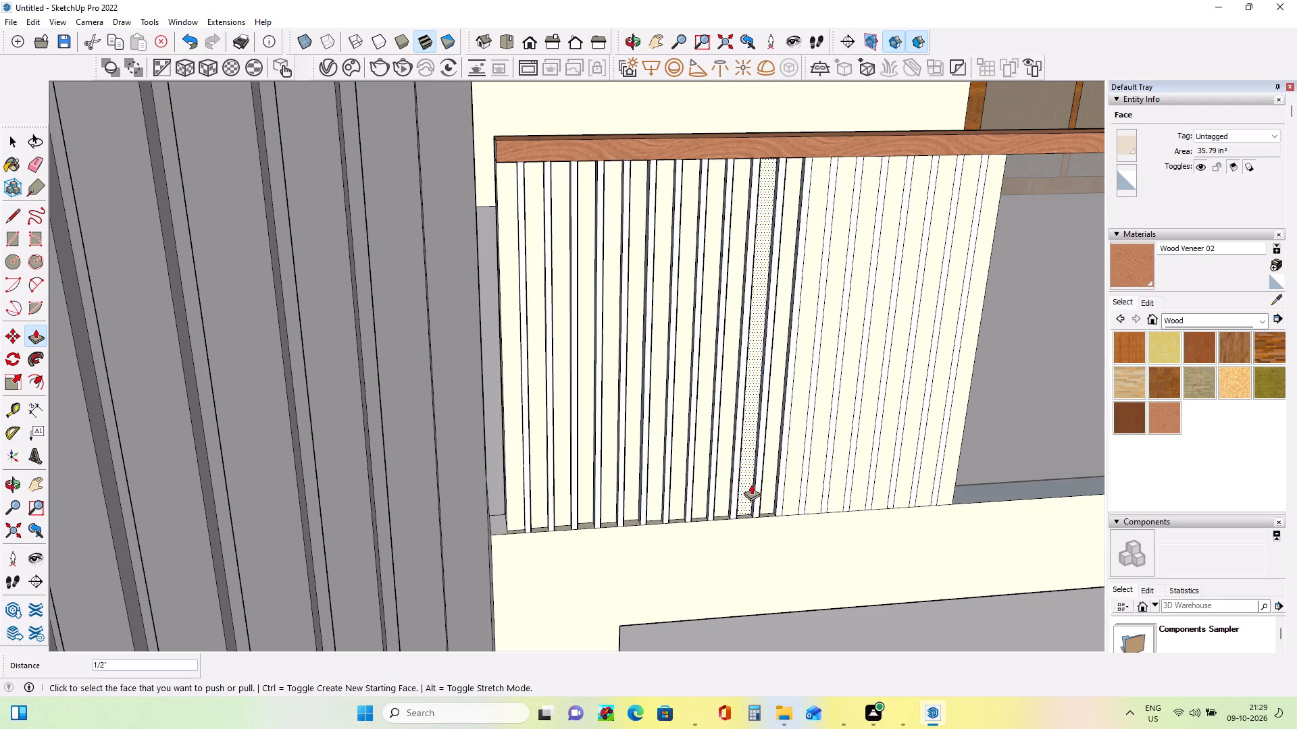
Paint four of the recessed strips near the middle of the slatted section with Wood Bamboo.
{"action": "middle_click_drag", "start_coordinate": [703, 454], "coordinate": [614, 422]}
{"action": "scroll", "coordinate": [614, 422], "scroll_direction": "down", "scroll_amount": 6}
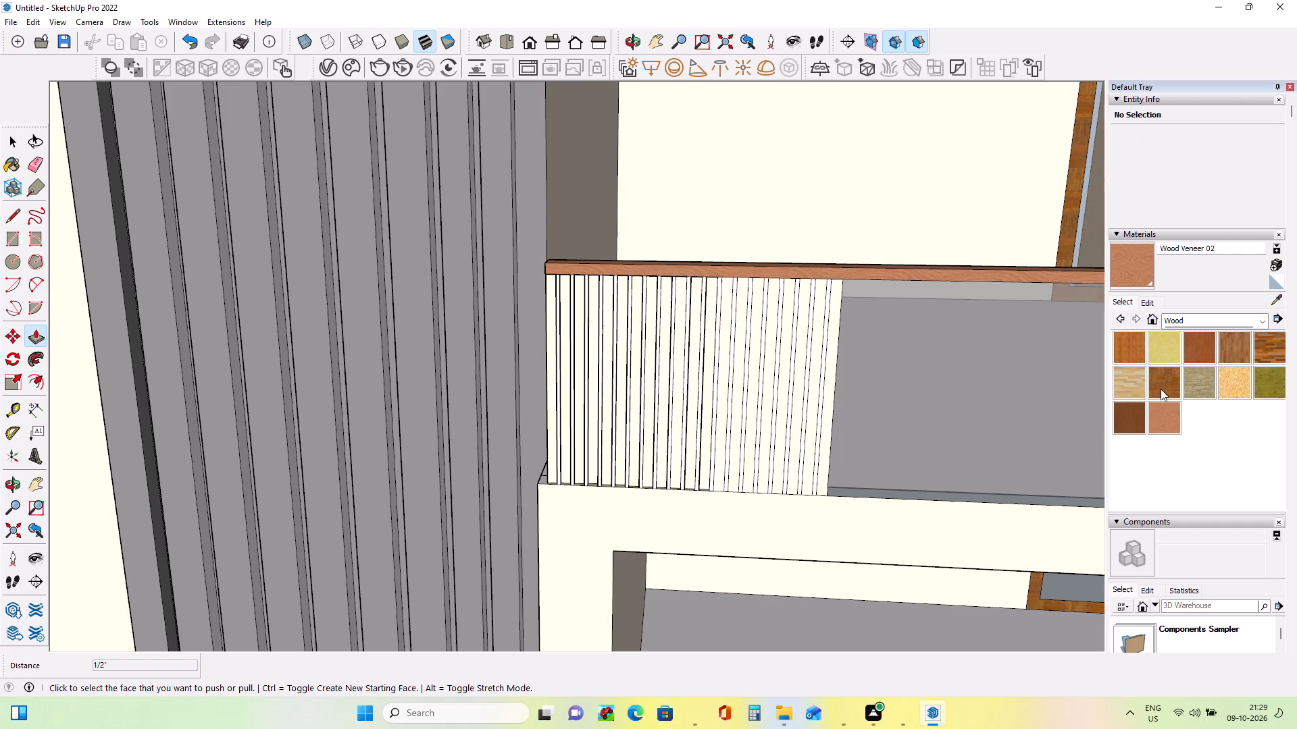
{"action": "left_click", "coordinate": [1140, 350]}
{"action": "left_click_drag", "start_coordinate": [569, 398], "coordinate": [675, 400]}
{"action": "left_click_drag", "start_coordinate": [569, 387], "coordinate": [649, 398]}
{"action": "left_click_drag", "start_coordinate": [574, 391], "coordinate": [678, 410]}
{"action": "left_click_drag", "start_coordinate": [603, 395], "coordinate": [677, 403]}
{"action": "left_click_drag", "start_coordinate": [585, 387], "coordinate": [681, 399]}
{"action": "scroll", "coordinate": [651, 396], "scroll_direction": "up", "scroll_amount": 5}
{"action": "left_click", "coordinate": [717, 412]}
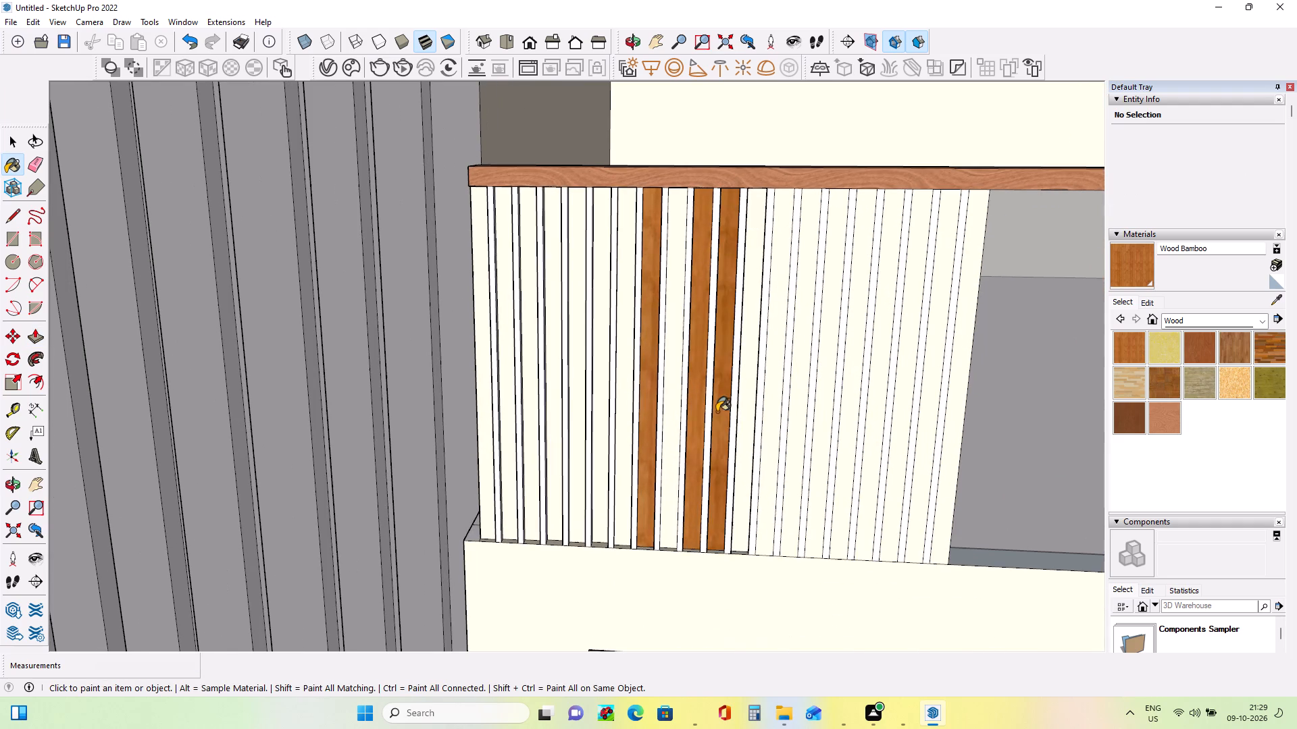
{"action": "left_click", "coordinate": [746, 433]}
Paint the narrow slats between the wood-painted grooves and the remaining plain groove among them with Wood Bamboo.
{"action": "left_click", "coordinate": [731, 425]}
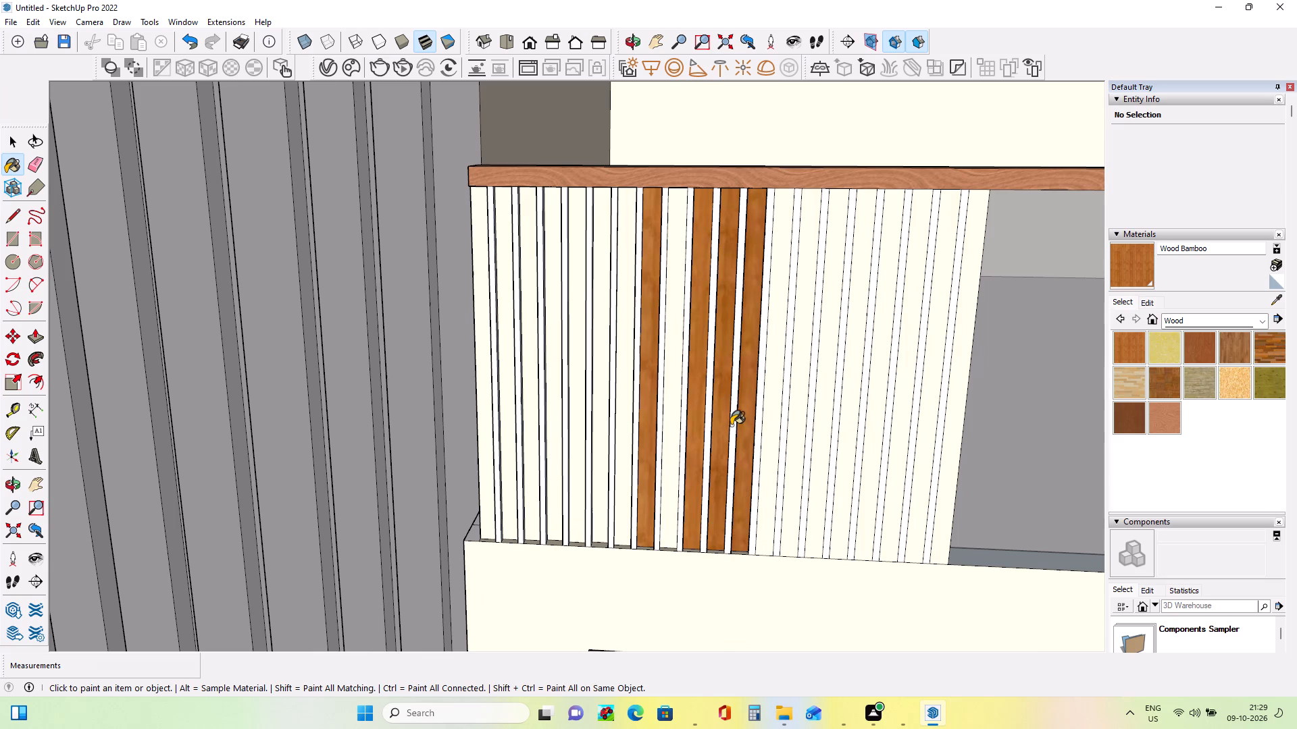
{"action": "left_click", "coordinate": [735, 421]}
{"action": "left_click", "coordinate": [707, 412]}
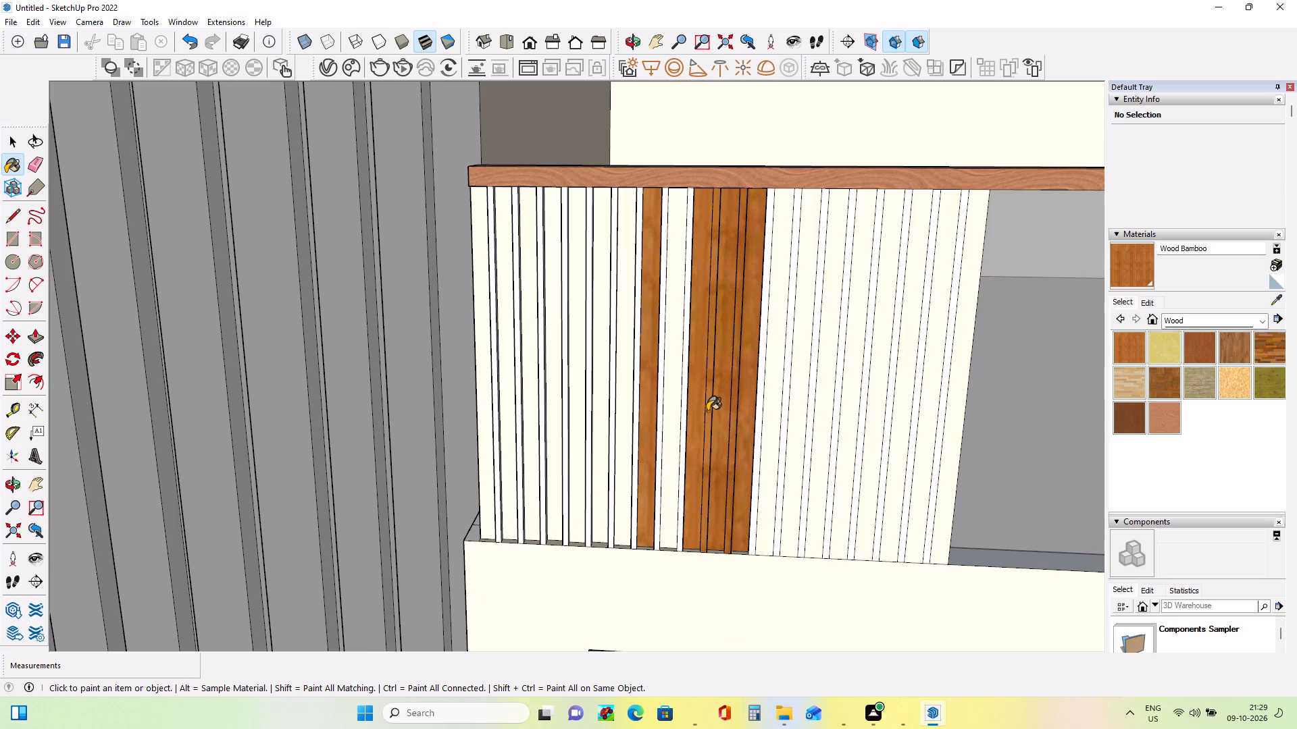
{"action": "left_click", "coordinate": [685, 405]}
{"action": "left_click", "coordinate": [670, 398]}
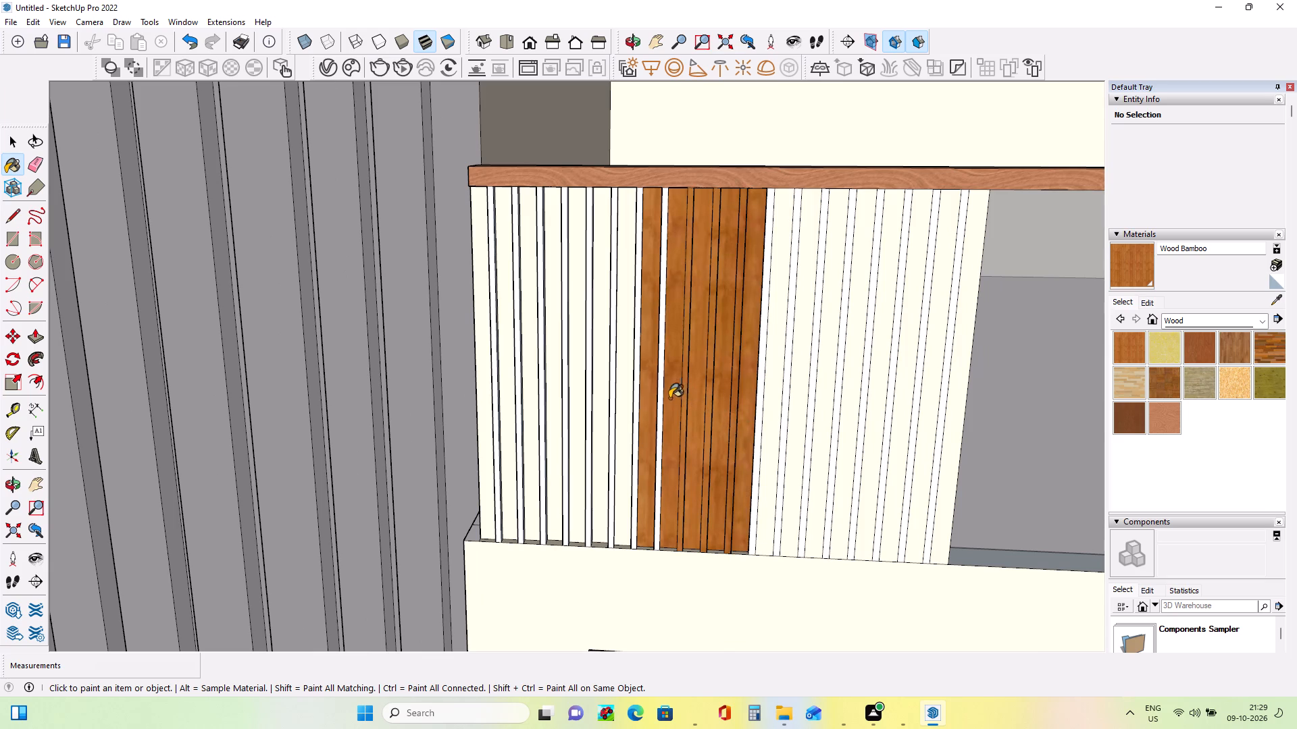
{"action": "left_click", "coordinate": [658, 392]}
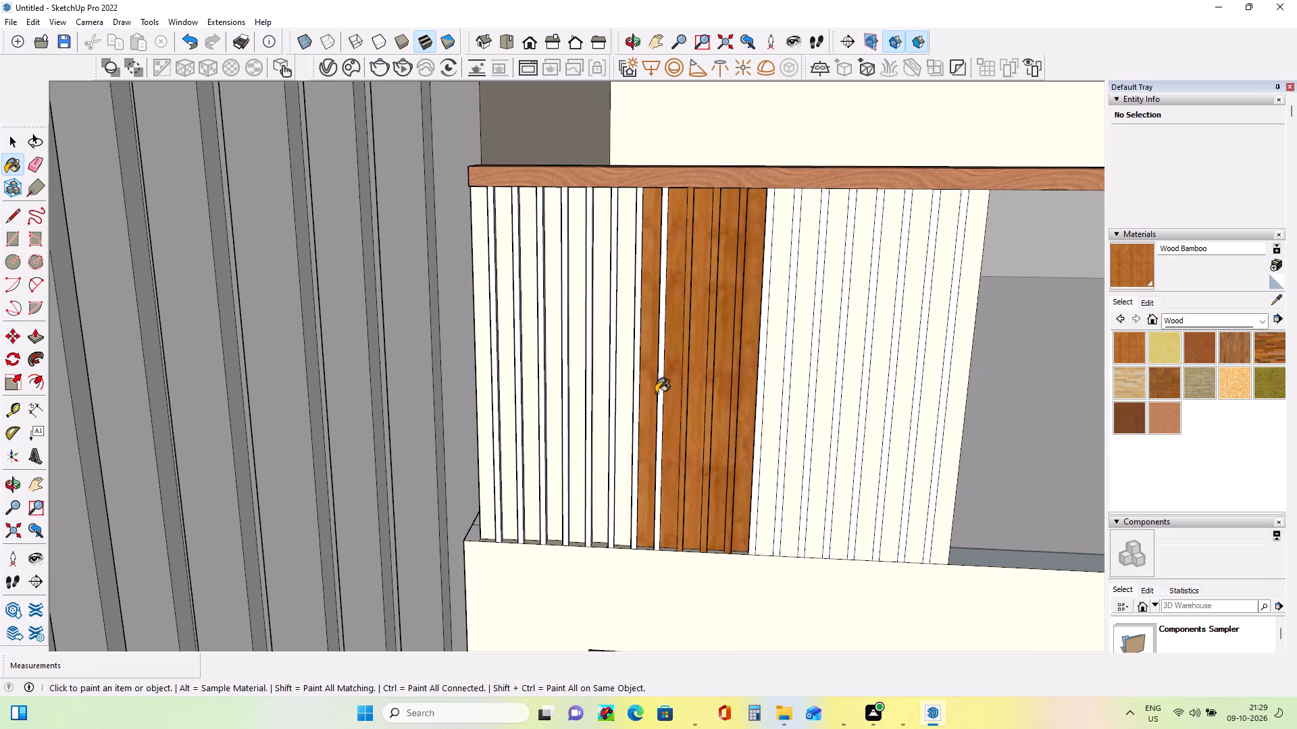
{"action": "left_click", "coordinate": [657, 394]}
{"action": "scroll", "coordinate": [663, 393], "scroll_direction": "up", "scroll_amount": 7}
{"action": "left_click", "coordinate": [659, 373]}
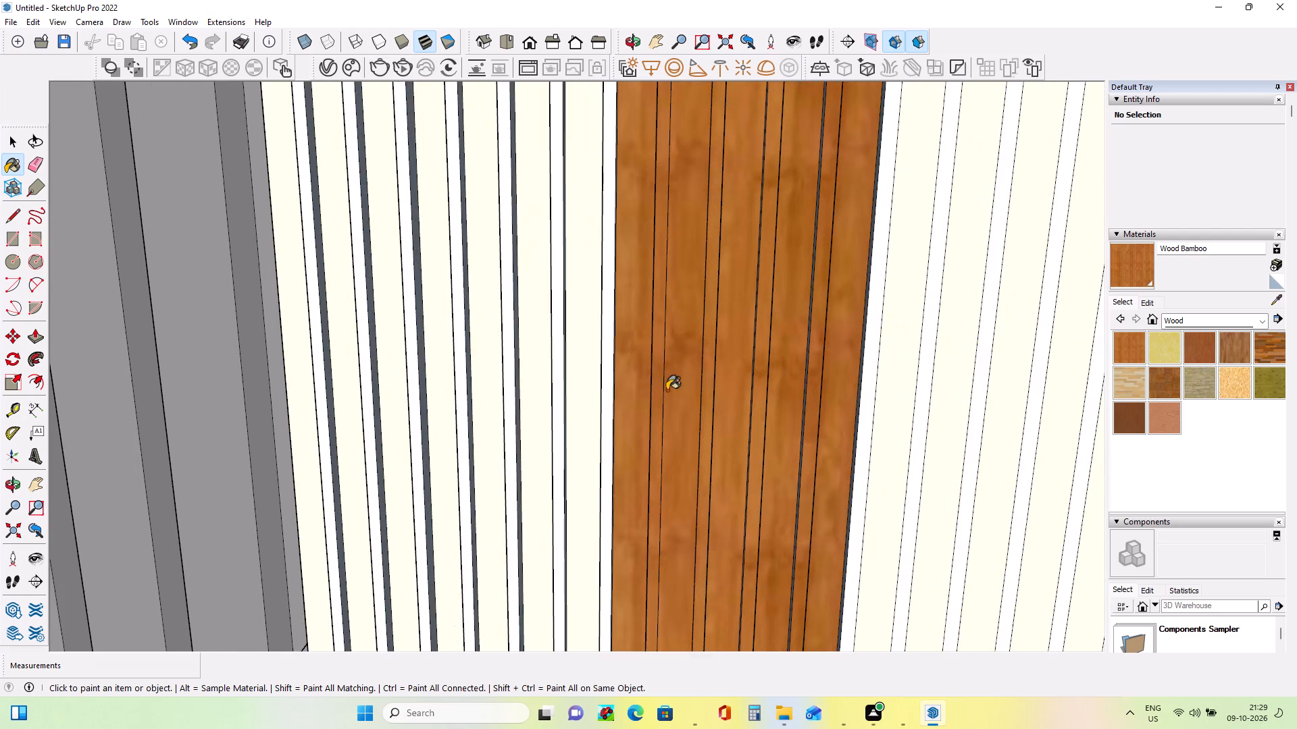
Push the wide strip beside the wood-painted slats, on the glass side, inward 1/2".
{"action": "scroll", "coordinate": [681, 425], "scroll_direction": "down", "scroll_amount": 16}
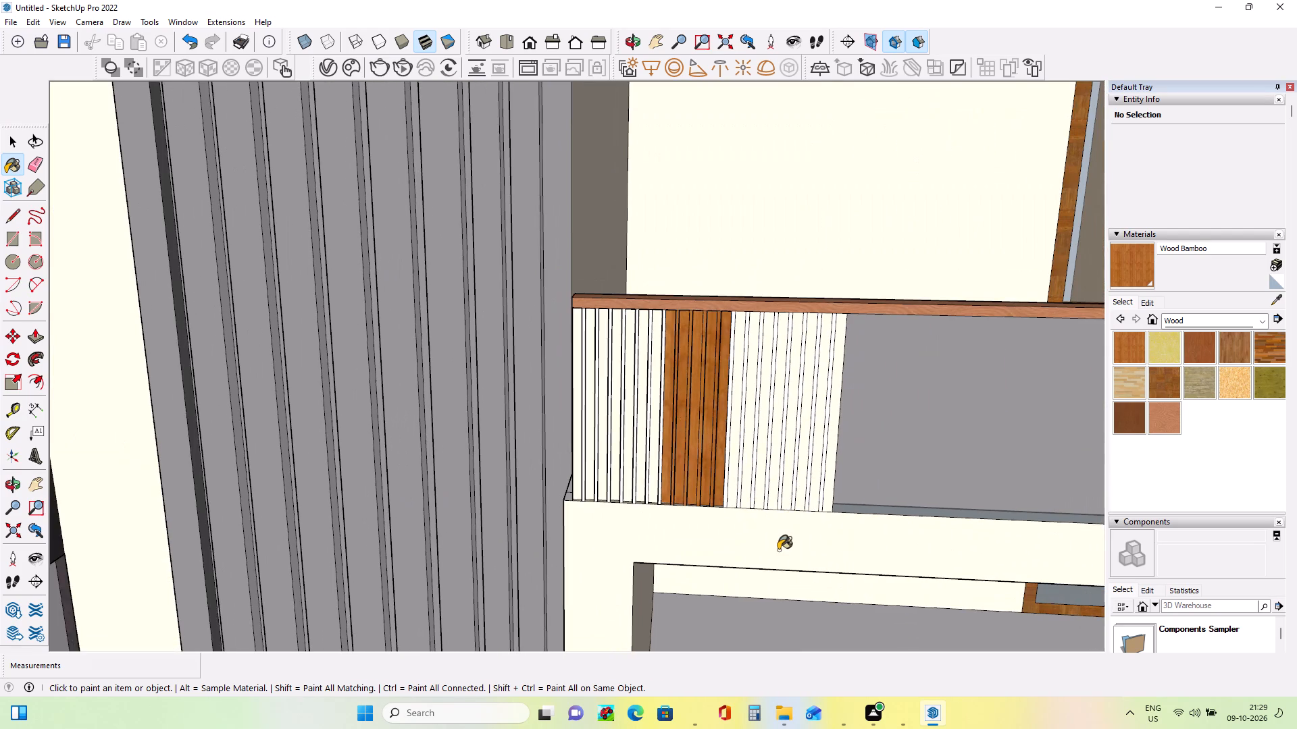
{"action": "scroll", "coordinate": [780, 525], "scroll_direction": "up", "scroll_amount": 6}
{"action": "scroll", "coordinate": [781, 483], "scroll_direction": "down", "scroll_amount": 3}
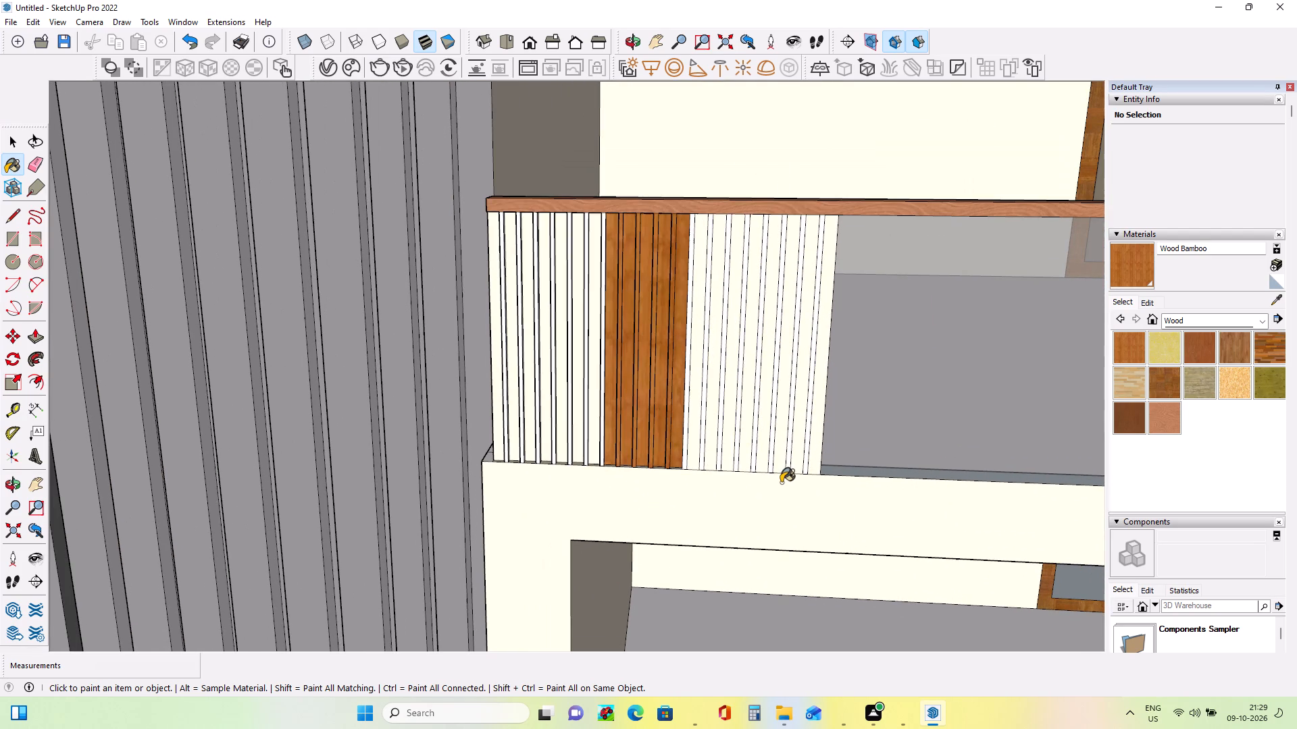
{"action": "scroll", "coordinate": [724, 423], "scroll_direction": "up", "scroll_amount": 3}
{"action": "middle_click_drag", "start_coordinate": [755, 468], "coordinate": [626, 493]}
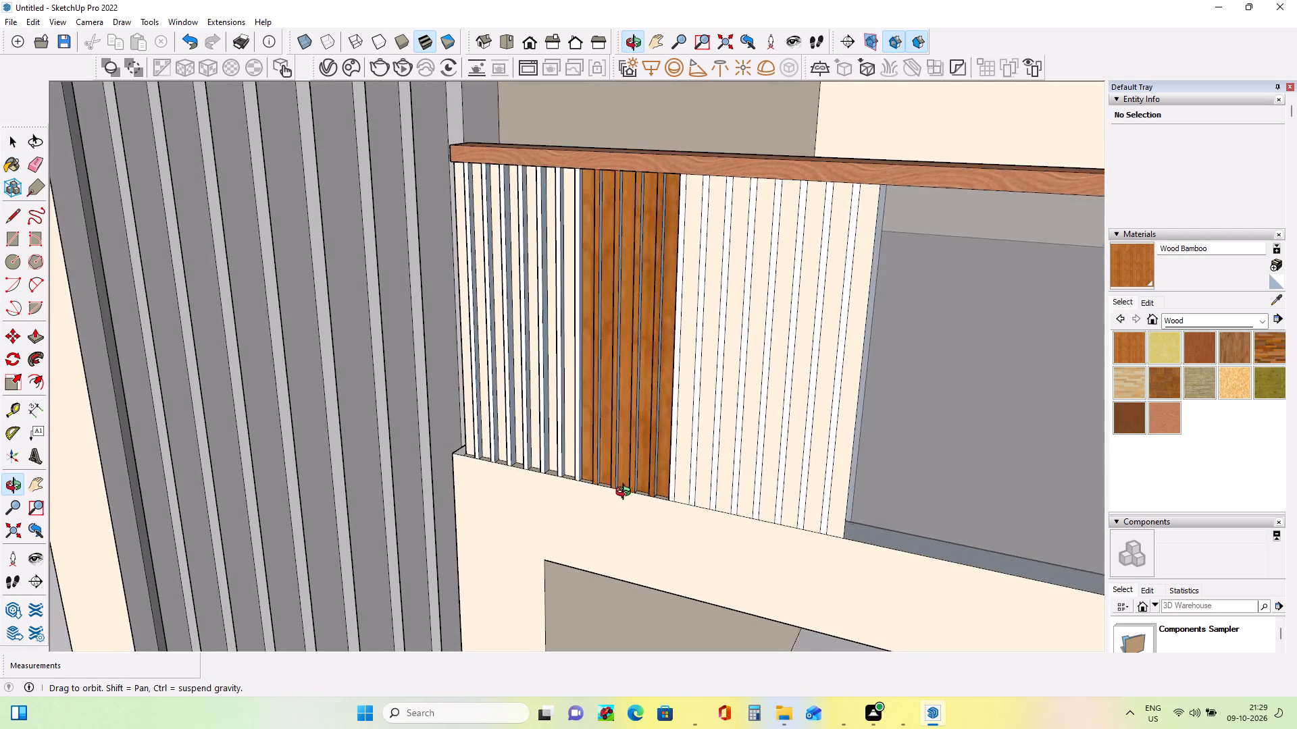
{"action": "middle_click_drag", "start_coordinate": [626, 493], "coordinate": [804, 529]}
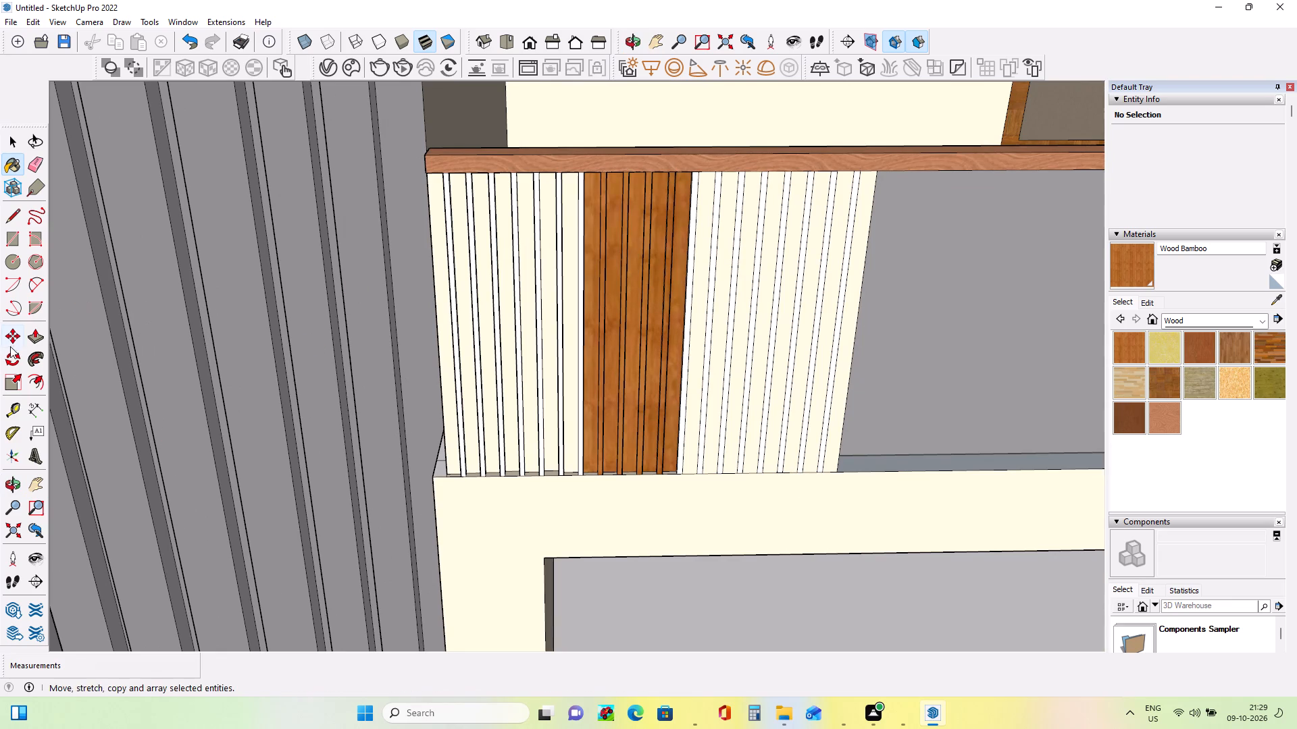
{"action": "left_click", "coordinate": [37, 339]}
{"action": "scroll", "coordinate": [637, 412], "scroll_direction": "up", "scroll_amount": 4}
{"action": "left_click", "coordinate": [709, 445]}
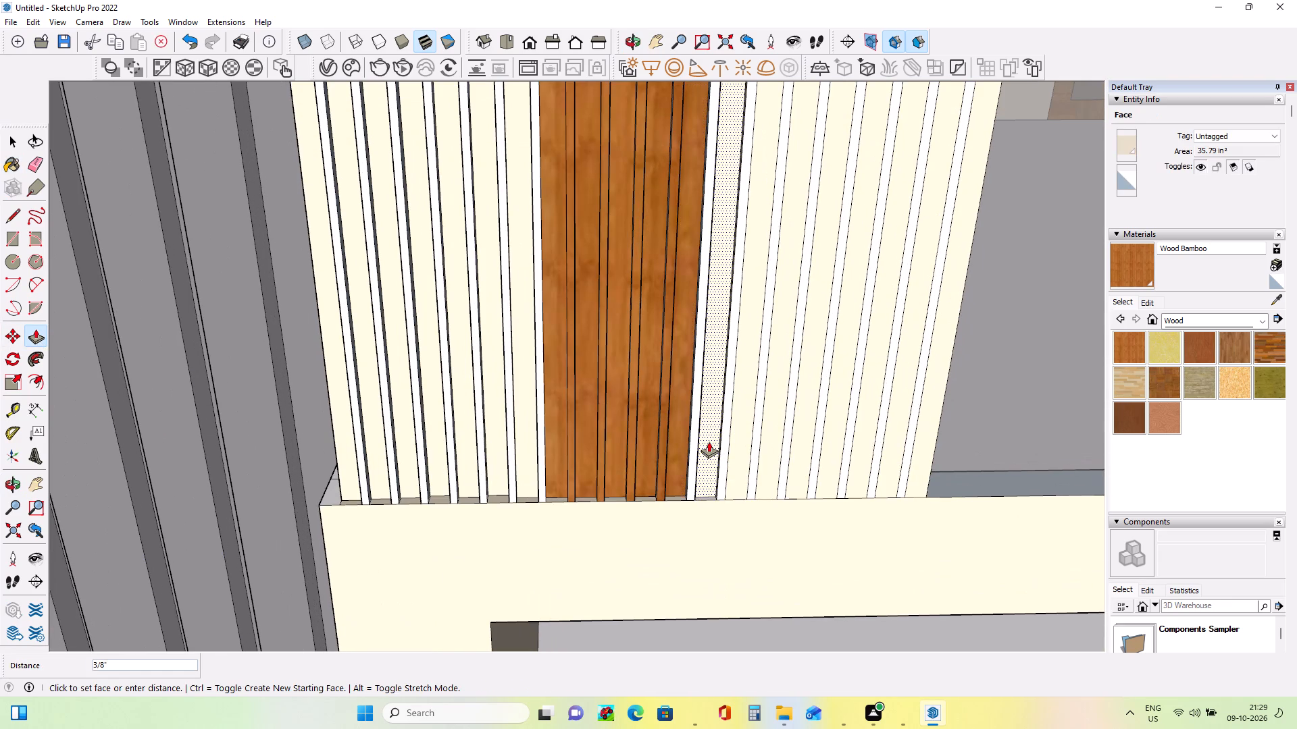
{"action": "left_click", "coordinate": [686, 440]}
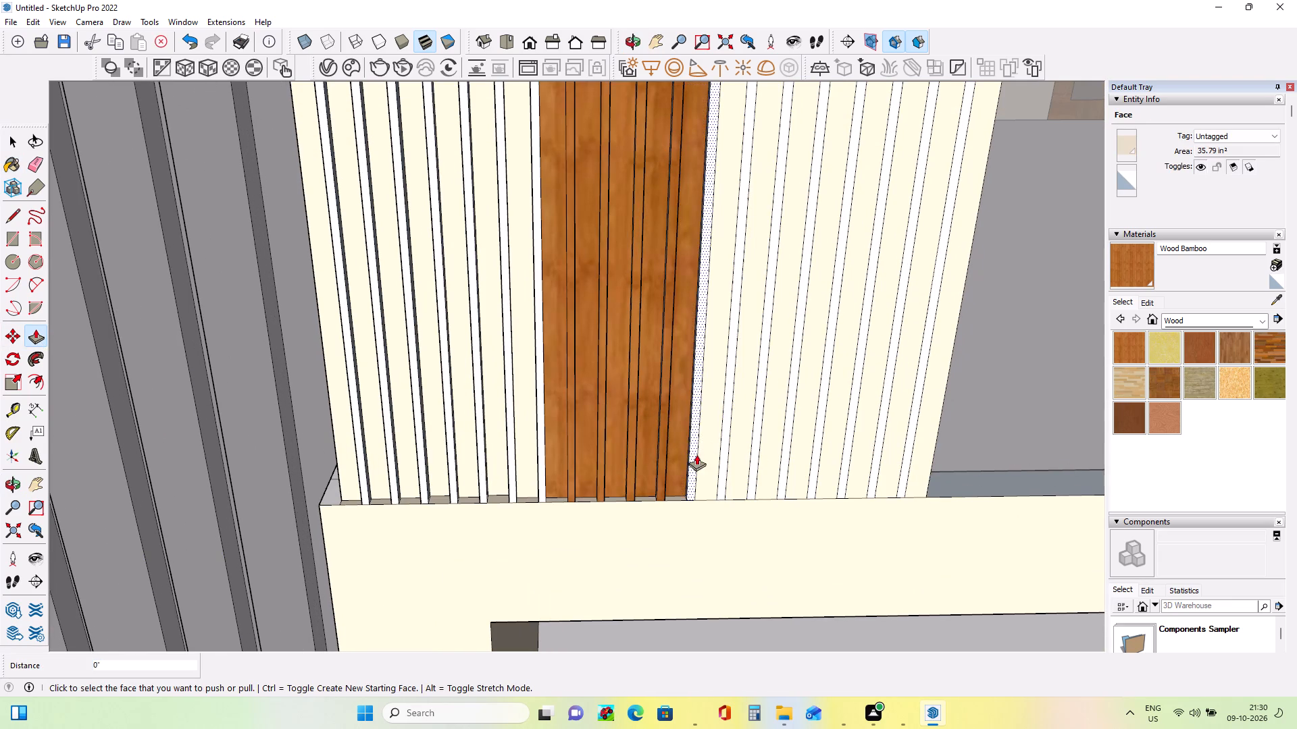
{"action": "left_click", "coordinate": [709, 454]}
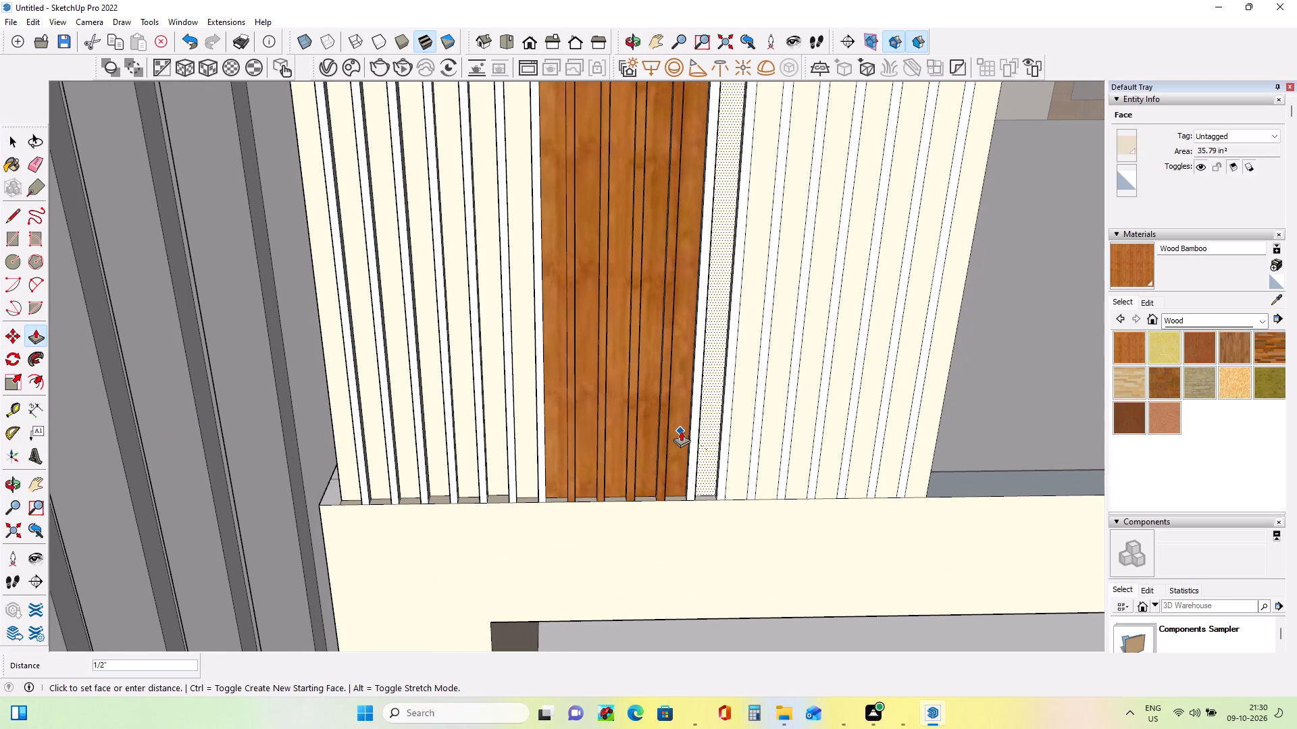
{"action": "left_click", "coordinate": [680, 431]}
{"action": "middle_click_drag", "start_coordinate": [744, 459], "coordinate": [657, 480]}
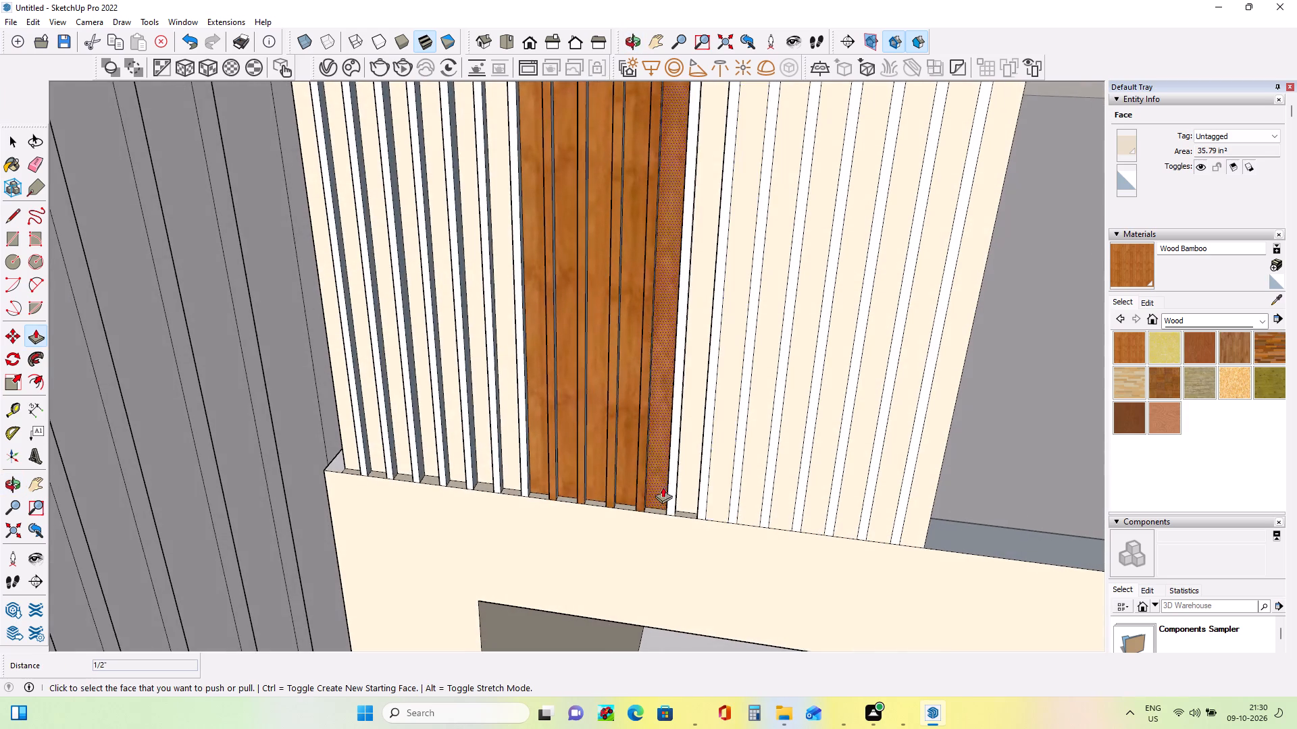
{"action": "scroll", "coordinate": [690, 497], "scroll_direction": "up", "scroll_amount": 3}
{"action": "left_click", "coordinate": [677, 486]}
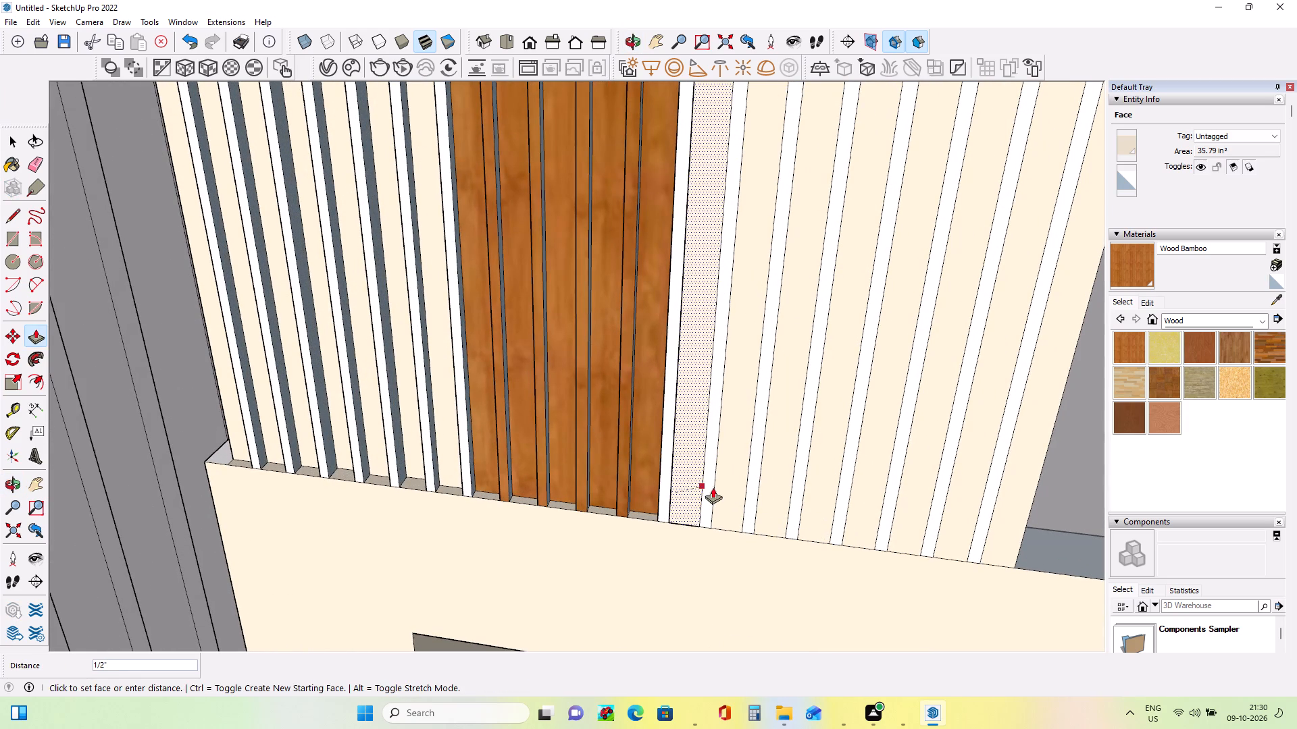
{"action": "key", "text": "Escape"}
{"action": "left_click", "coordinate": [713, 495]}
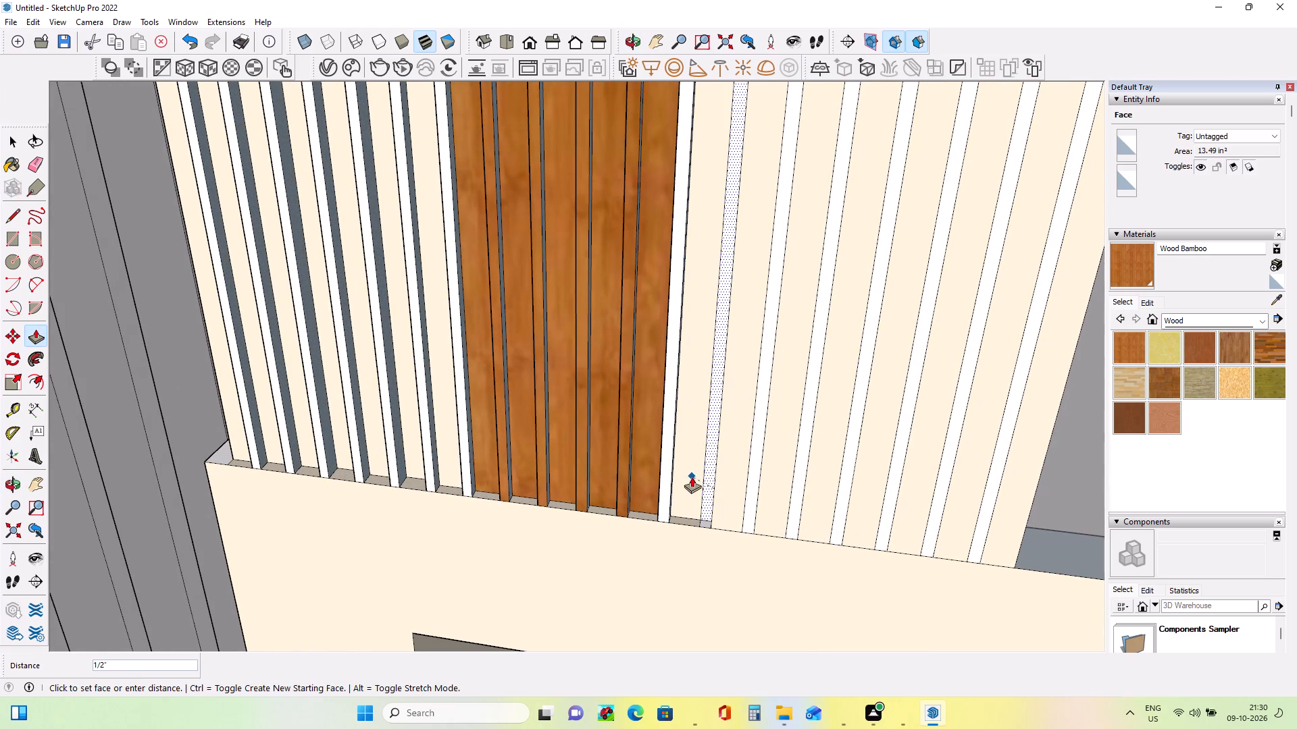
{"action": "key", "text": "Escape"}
Push the next four wide strips toward the glass panel inward 1/2", matching the recessed neighbours.
{"action": "left_click", "coordinate": [722, 487]}
{"action": "left_click", "coordinate": [692, 477]}
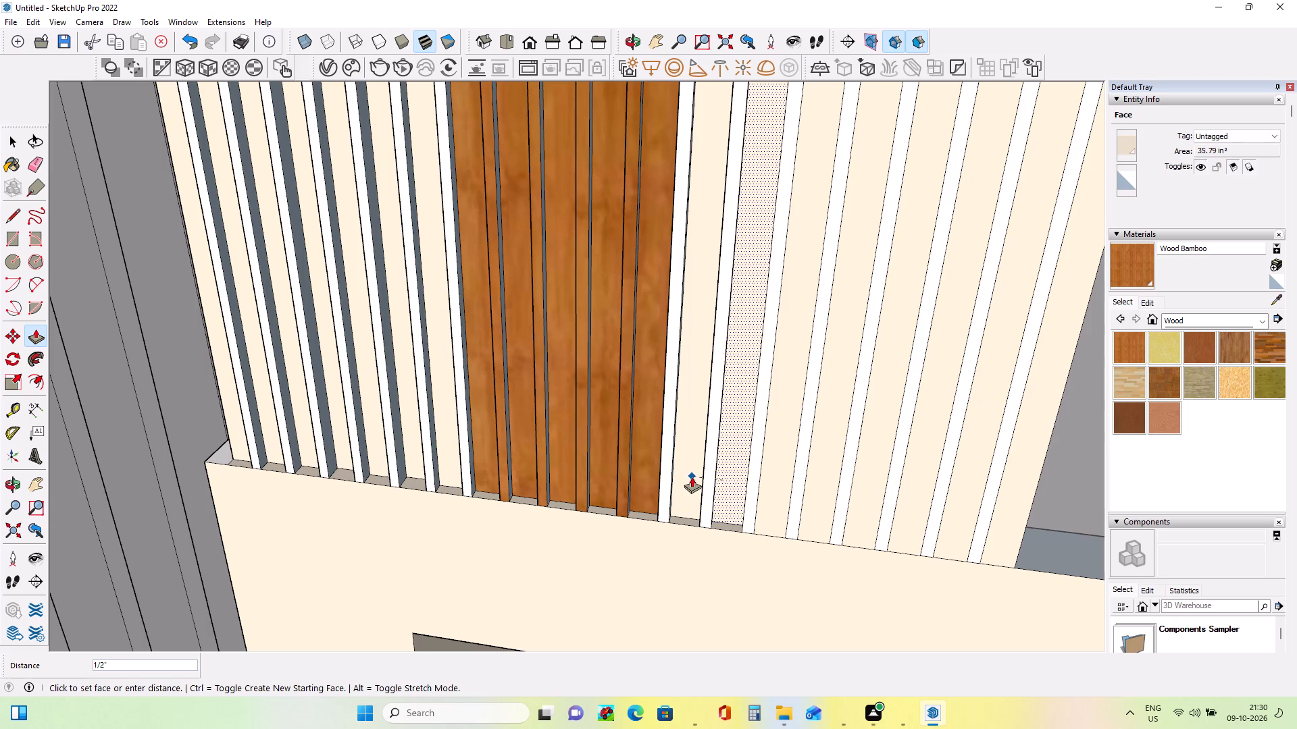
{"action": "left_click", "coordinate": [763, 488]}
{"action": "left_click", "coordinate": [738, 485]}
{"action": "left_click", "coordinate": [823, 485]}
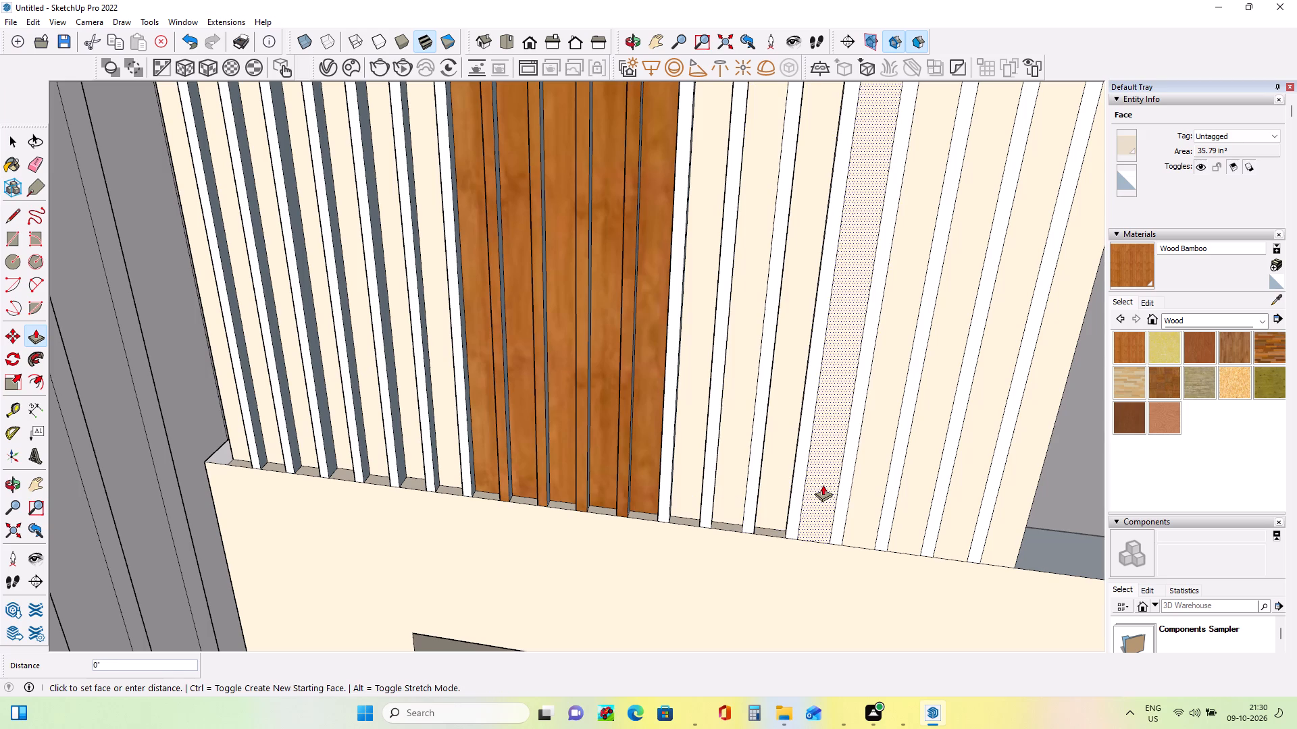
{"action": "left_click", "coordinate": [786, 477]}
{"action": "left_click", "coordinate": [867, 466]}
{"action": "left_click", "coordinate": [825, 467]}
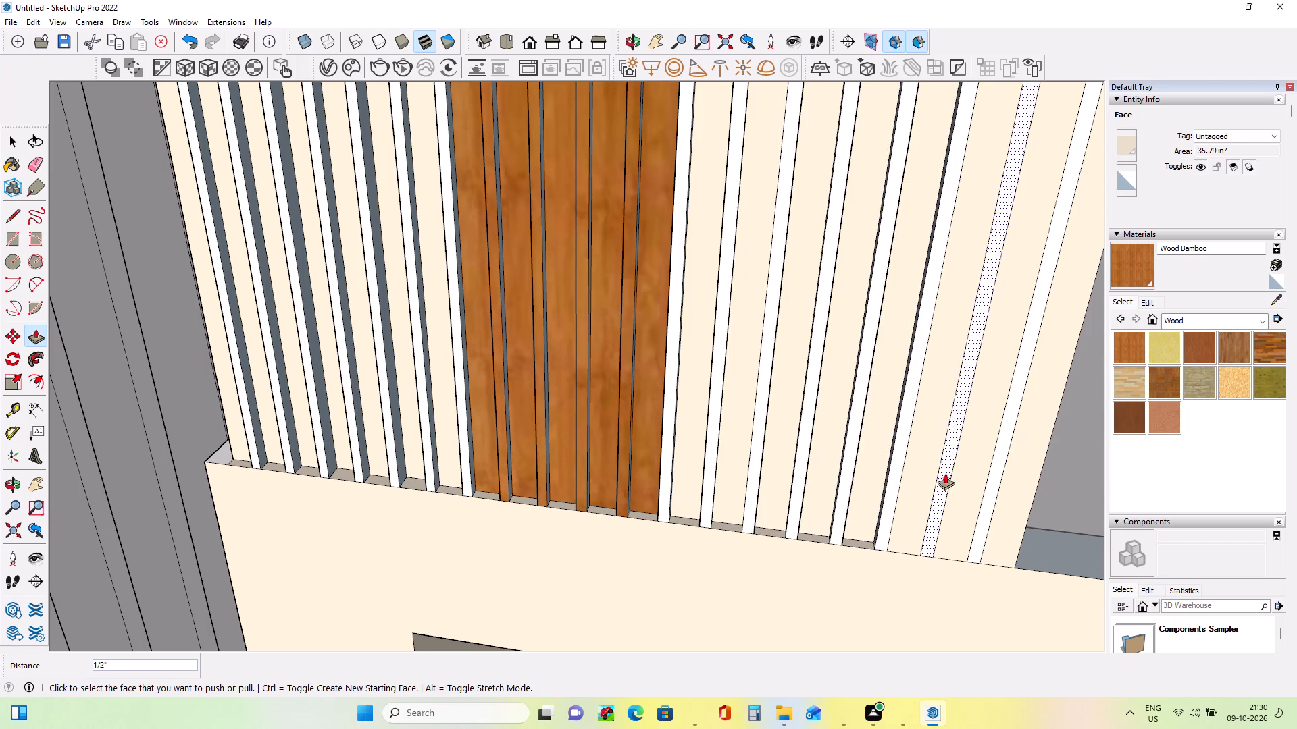
Push the last three wide strips before the glass panel inward 1/2", completing the grooves across the slatted section.
{"action": "left_click", "coordinate": [920, 486]}
{"action": "left_click", "coordinate": [859, 482]}
{"action": "left_click", "coordinate": [981, 484]}
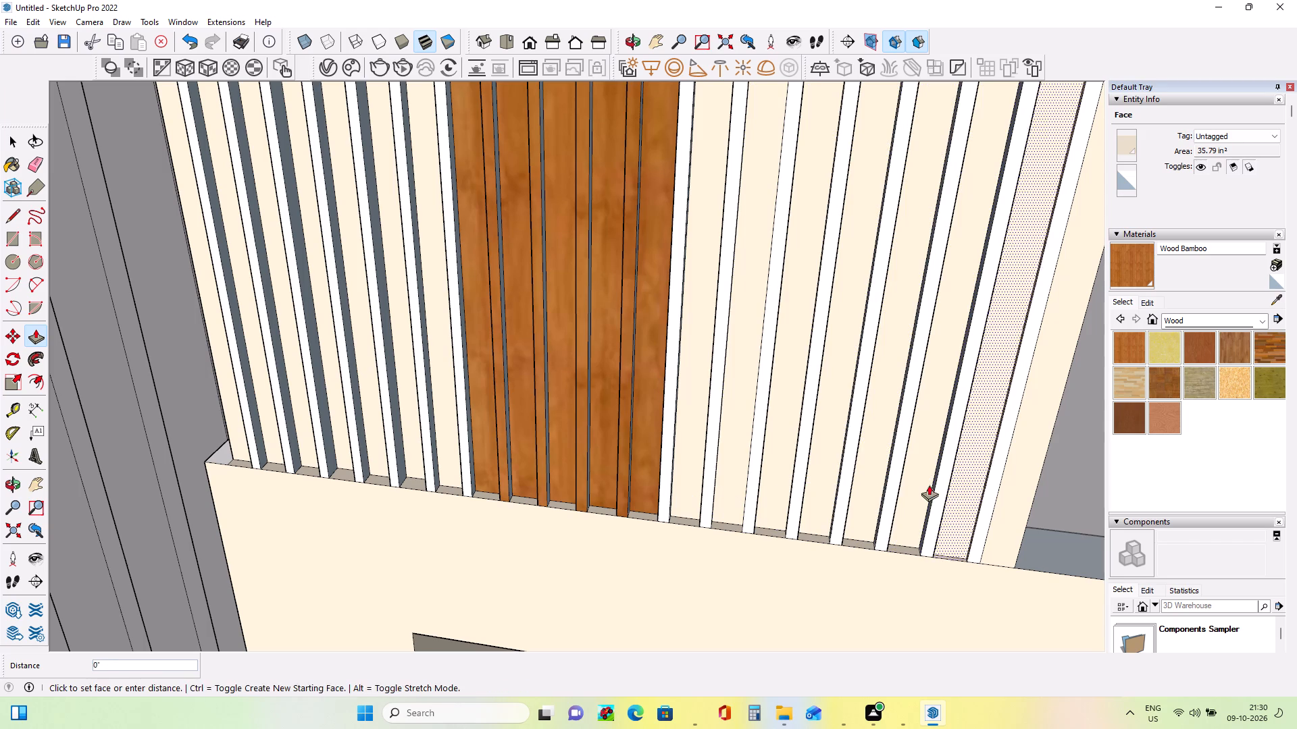
{"action": "left_click", "coordinate": [917, 485]}
{"action": "left_click", "coordinate": [1021, 497]}
{"action": "left_click", "coordinate": [976, 493]}
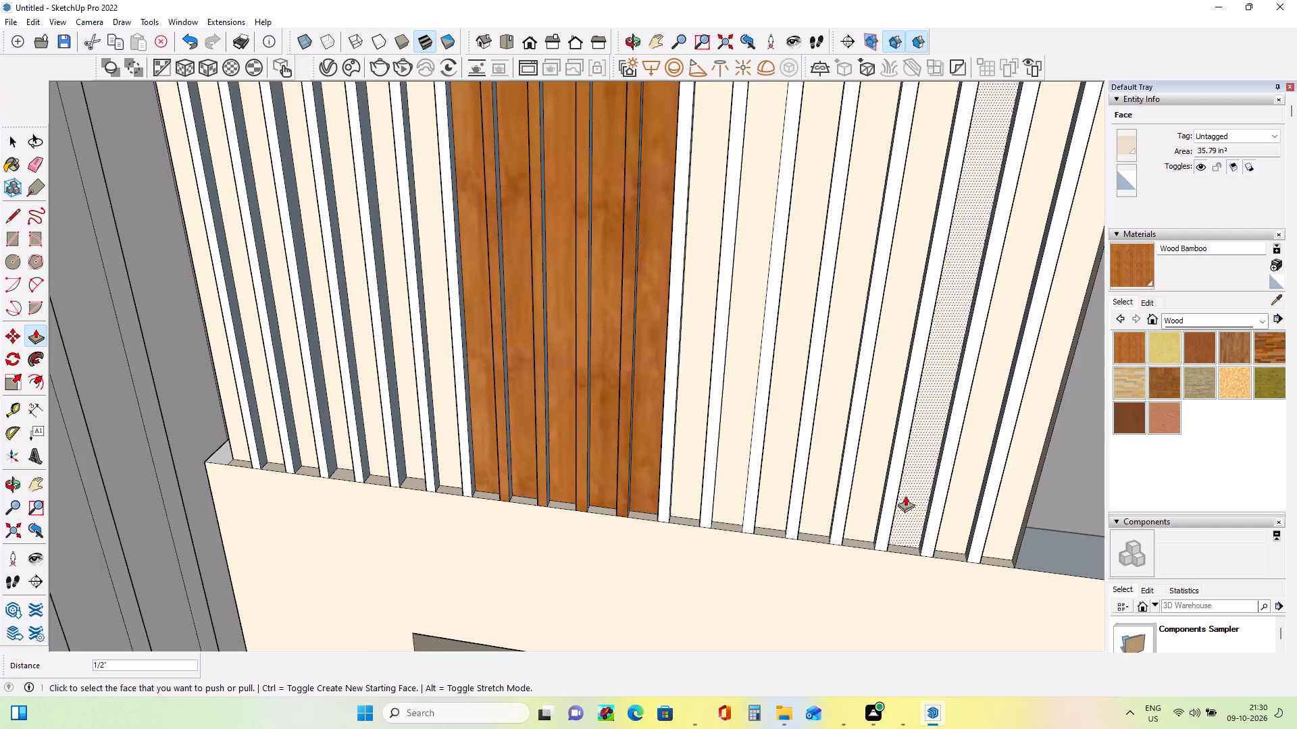
Paint the three grooves nearest the wood-painted slats on the glass side, and the narrow slats between them, with Wood Bamboo.
{"action": "scroll", "coordinate": [813, 493], "scroll_direction": "down", "scroll_amount": 6}
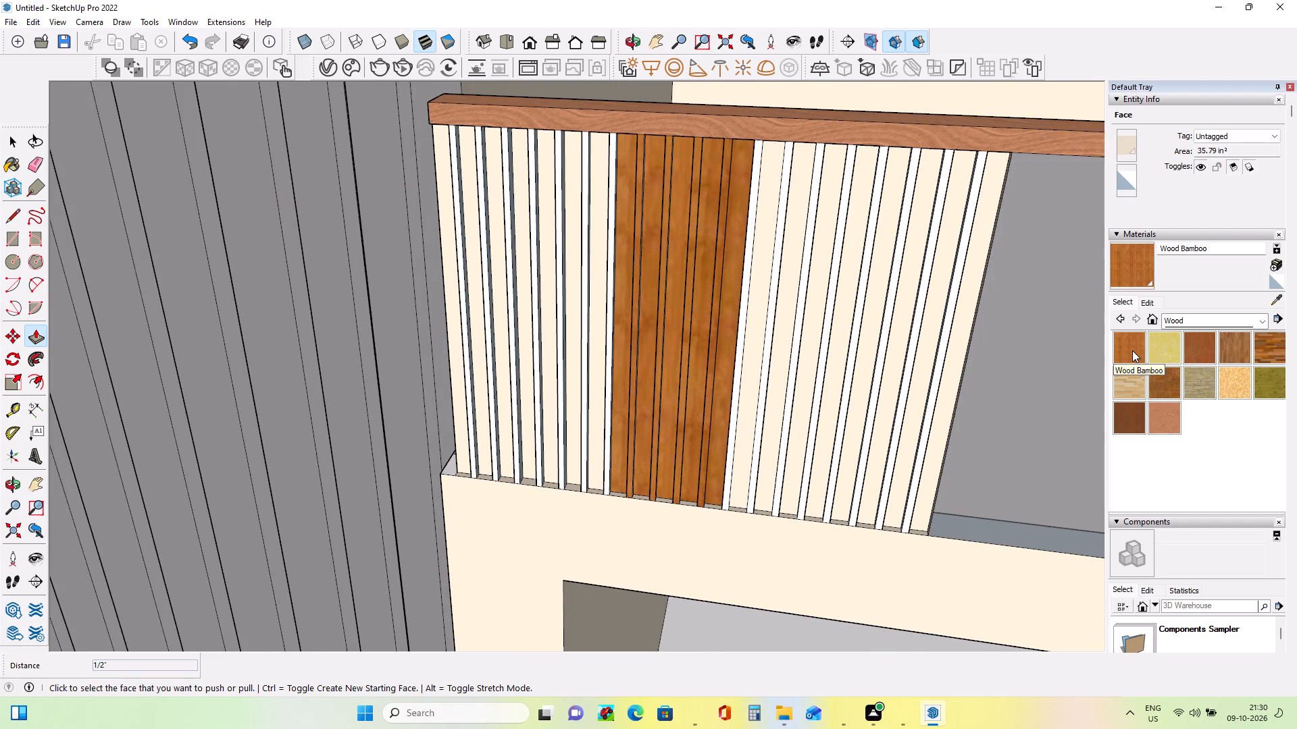
{"action": "left_click", "coordinate": [1132, 350]}
{"action": "scroll", "coordinate": [740, 375], "scroll_direction": "up", "scroll_amount": 3}
{"action": "left_click", "coordinate": [740, 375]}
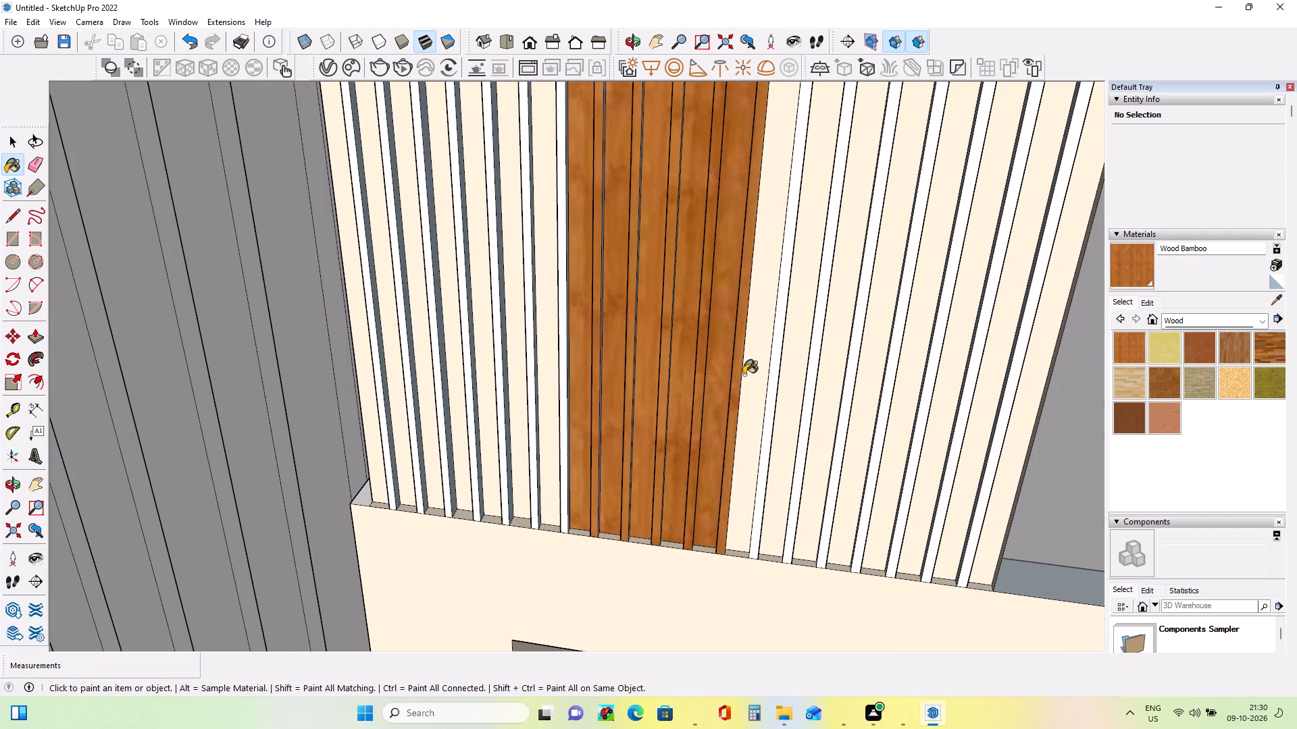
{"action": "left_click", "coordinate": [753, 375]}
{"action": "left_click", "coordinate": [769, 377]}
{"action": "left_click", "coordinate": [773, 377]}
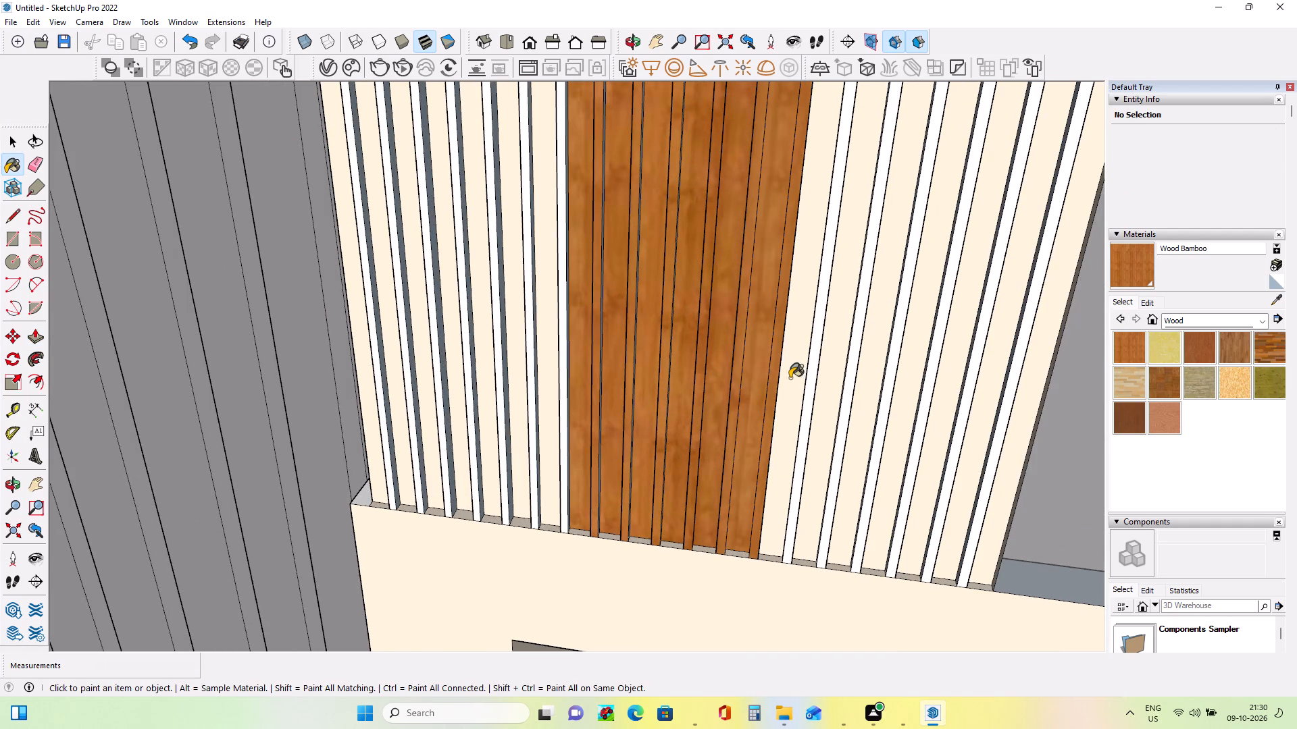
{"action": "left_click", "coordinate": [794, 379]}
{"action": "left_click", "coordinate": [811, 380]}
{"action": "left_click", "coordinate": [826, 387]}
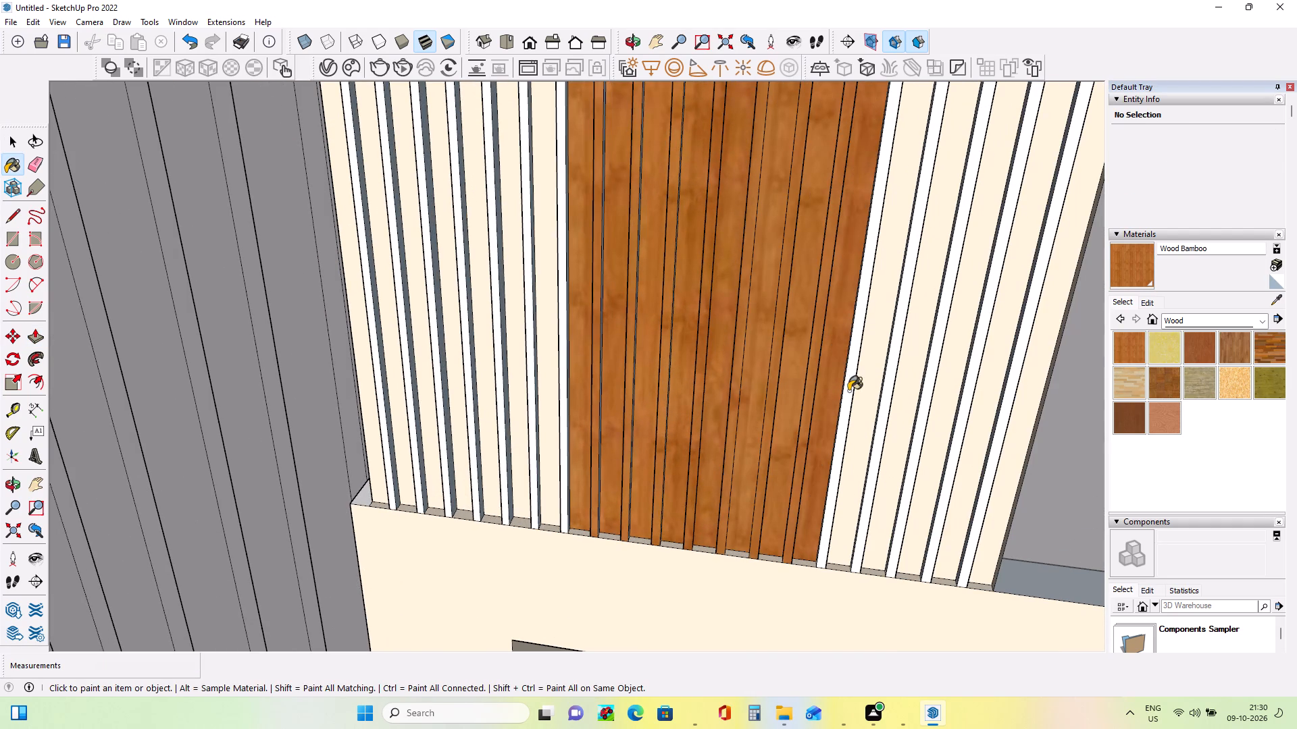
Paint the remaining narrow slats and grooves up to the glass panel with Wood Bamboo.
{"action": "left_click", "coordinate": [848, 391]}
{"action": "left_click", "coordinate": [871, 396]}
{"action": "left_click", "coordinate": [886, 398]}
{"action": "left_click", "coordinate": [898, 400]}
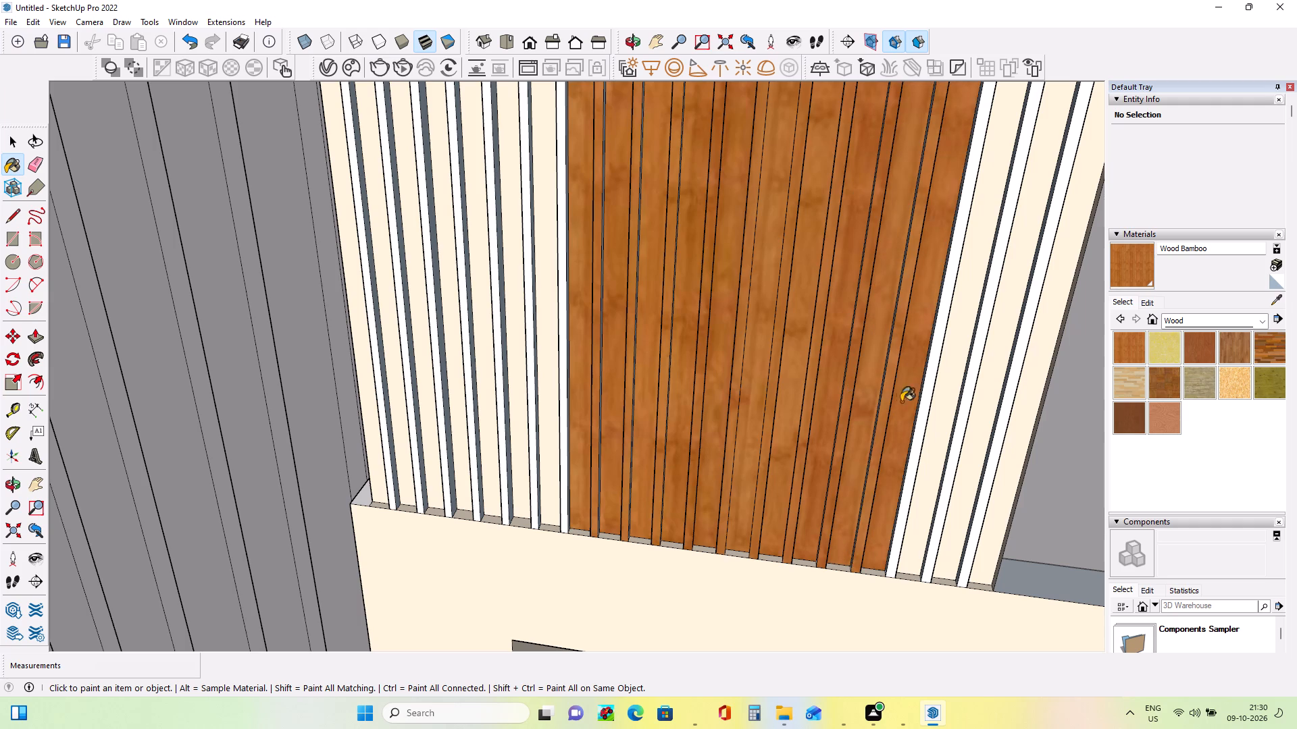
{"action": "left_click", "coordinate": [923, 415]}
{"action": "left_click", "coordinate": [936, 416]}
{"action": "left_click", "coordinate": [962, 423]}
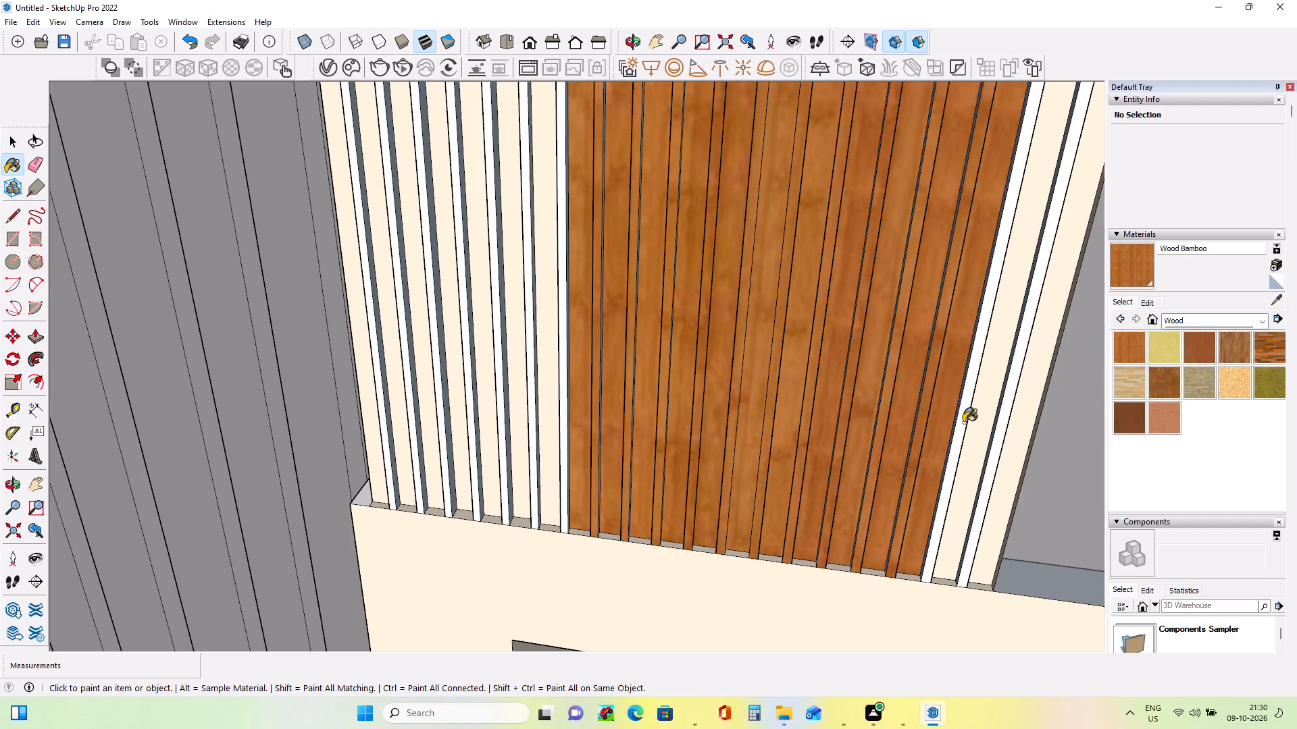
{"action": "left_click", "coordinate": [984, 423]}
{"action": "left_click", "coordinate": [1000, 429]}
{"action": "left_click", "coordinate": [1013, 429]}
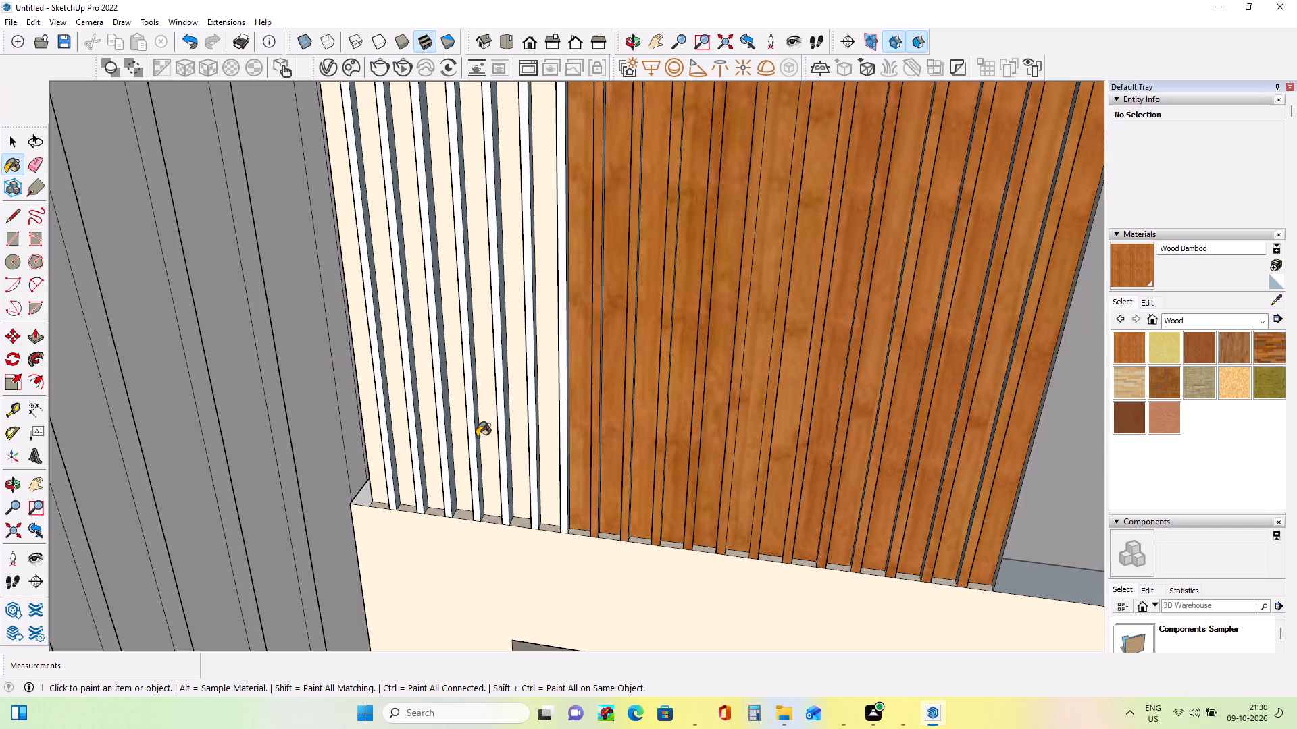
Paint the first five grooves at the gray cladding end of the railing, and the slats between them, with Wood Bamboo.
{"action": "left_click", "coordinate": [365, 319]}
{"action": "left_click", "coordinate": [372, 320]}
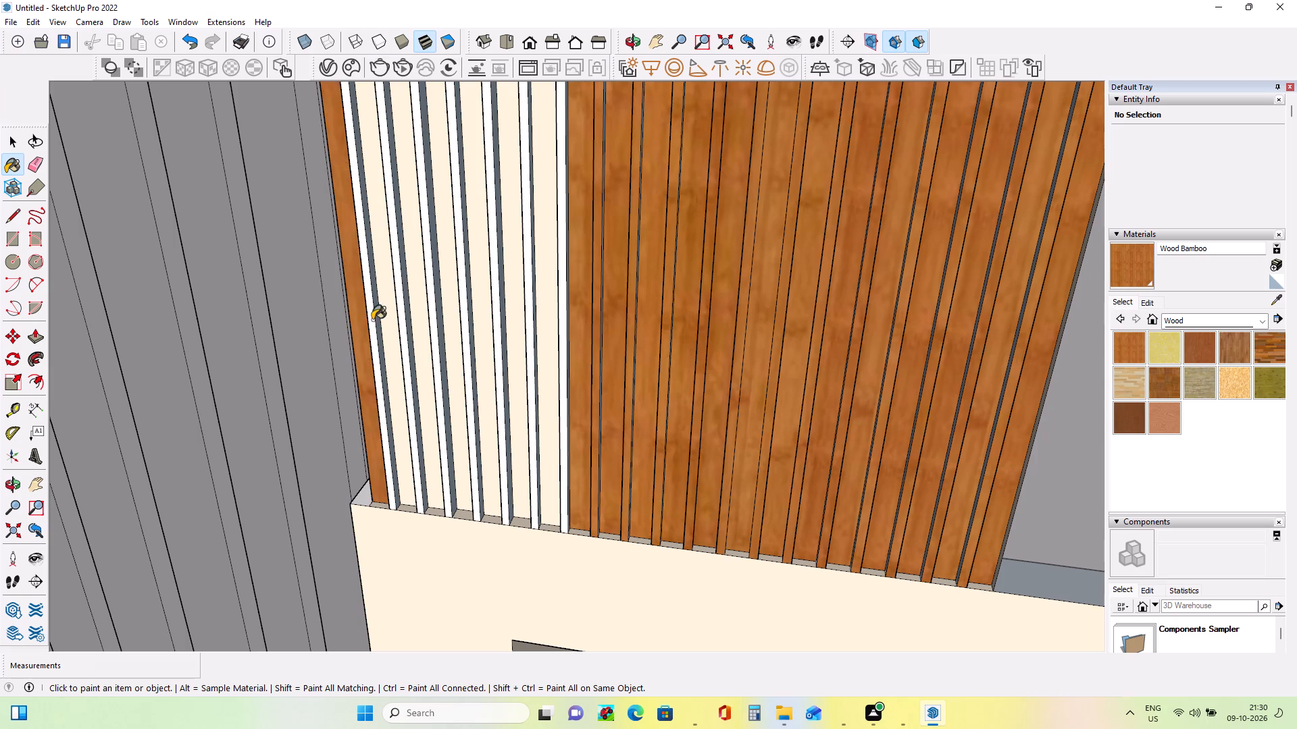
{"action": "left_click", "coordinate": [380, 329]}
{"action": "left_click", "coordinate": [397, 335]}
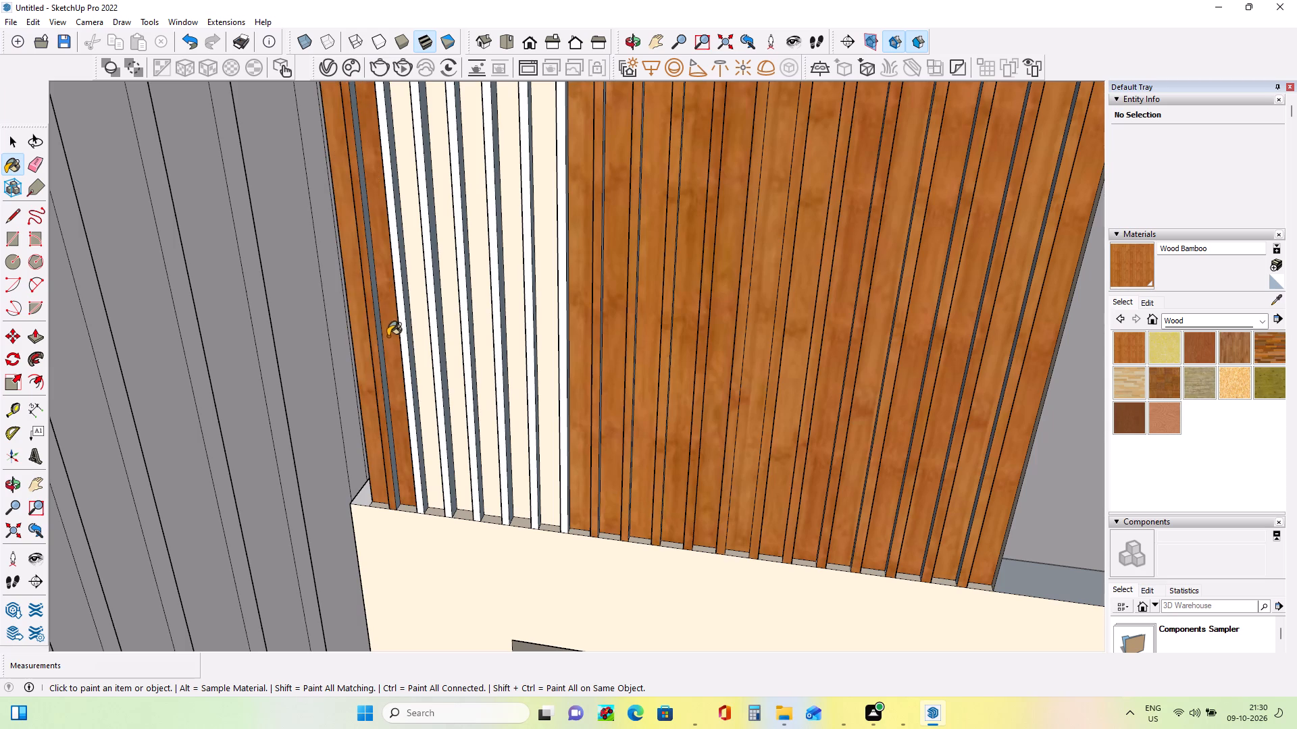
{"action": "left_click", "coordinate": [411, 337]}
{"action": "left_click", "coordinate": [432, 348]}
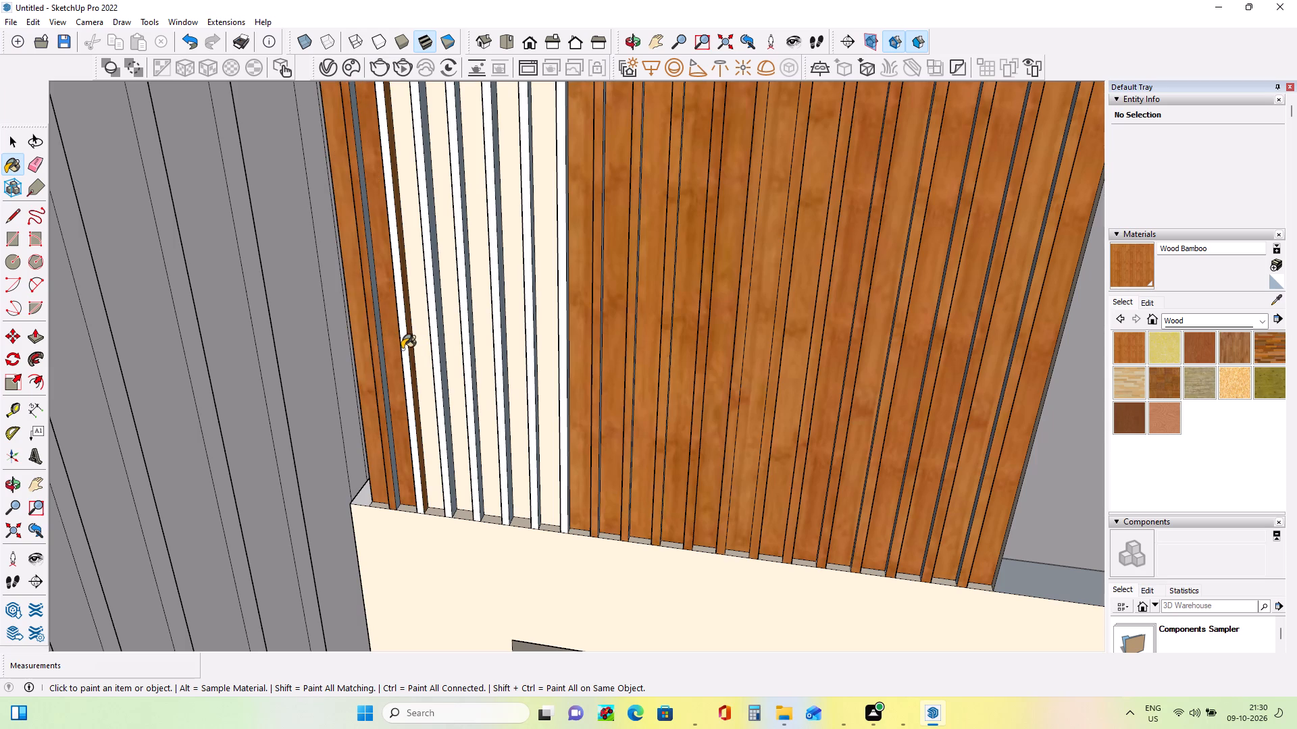
{"action": "left_click", "coordinate": [403, 349]}
{"action": "left_click", "coordinate": [430, 352]}
{"action": "left_click", "coordinate": [436, 352]}
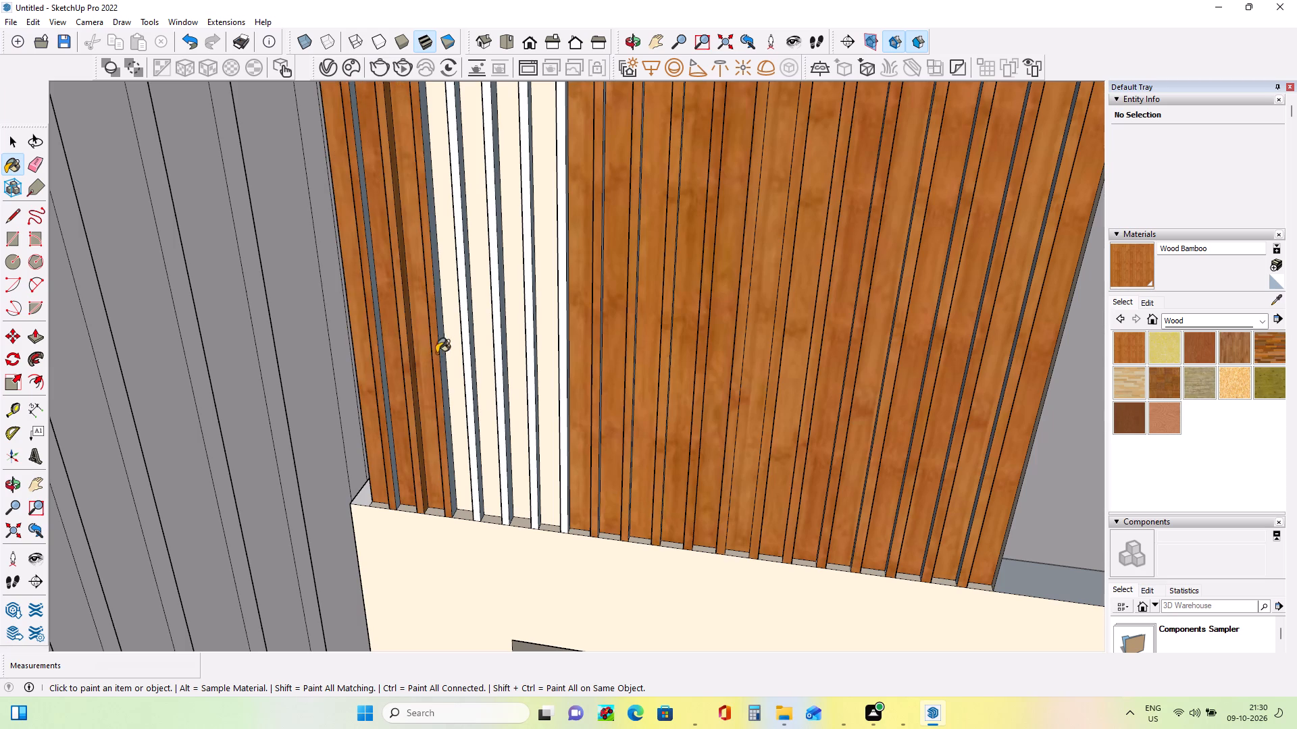
{"action": "left_click", "coordinate": [447, 358]}
{"action": "left_click", "coordinate": [442, 359]}
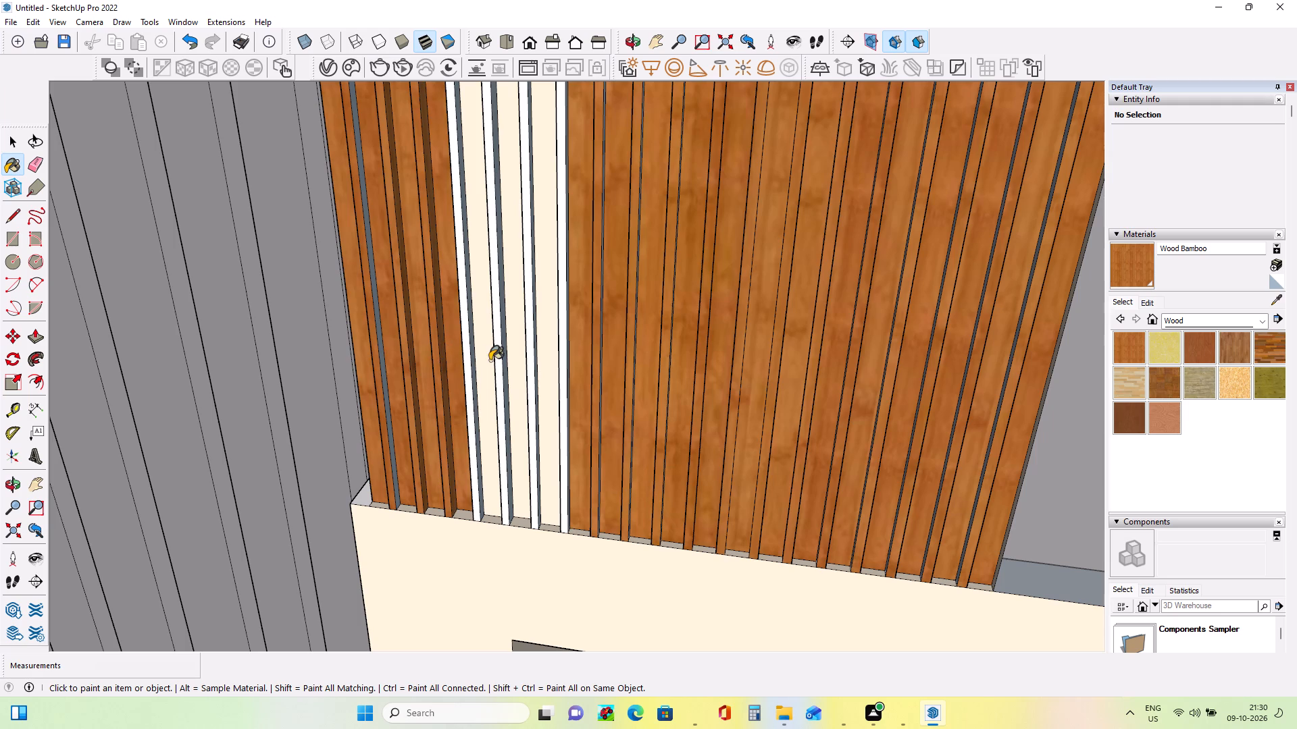
{"action": "left_click", "coordinate": [480, 358]}
{"action": "left_click", "coordinate": [464, 359]}
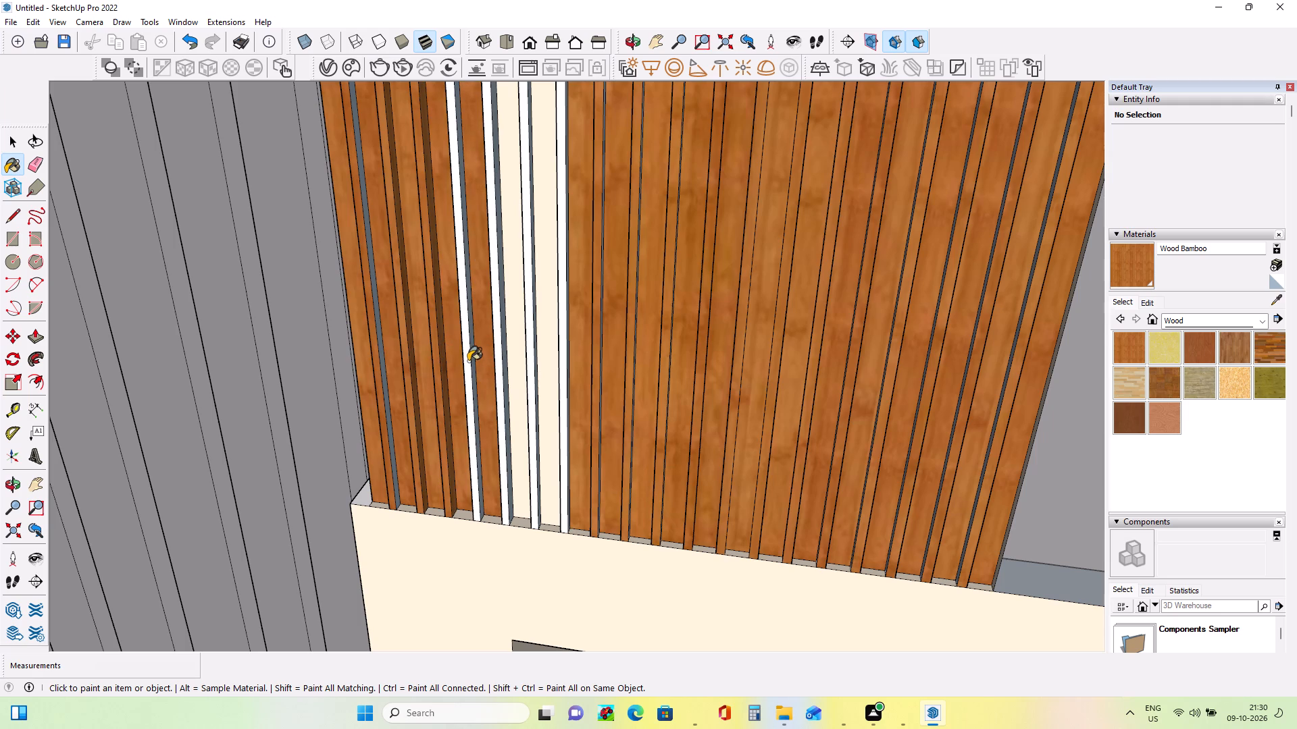
{"action": "left_click", "coordinate": [468, 361]}
{"action": "left_click", "coordinate": [469, 363]}
Paint the last unpainted slats and grooves in the middle of the slatted section with Wood Bamboo.
{"action": "middle_click_drag", "start_coordinate": [438, 371], "coordinate": [517, 354]}
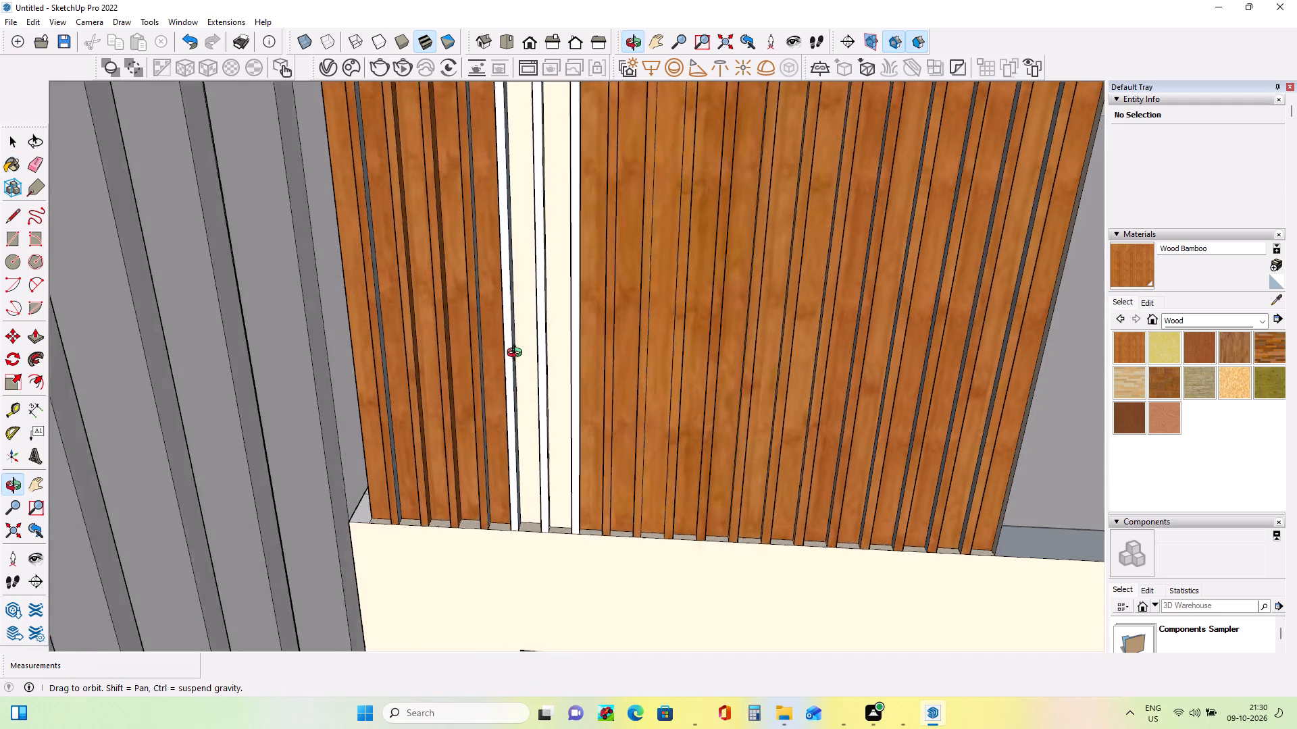
{"action": "middle_click_drag", "start_coordinate": [517, 354], "coordinate": [613, 319]}
{"action": "left_click", "coordinate": [532, 406]}
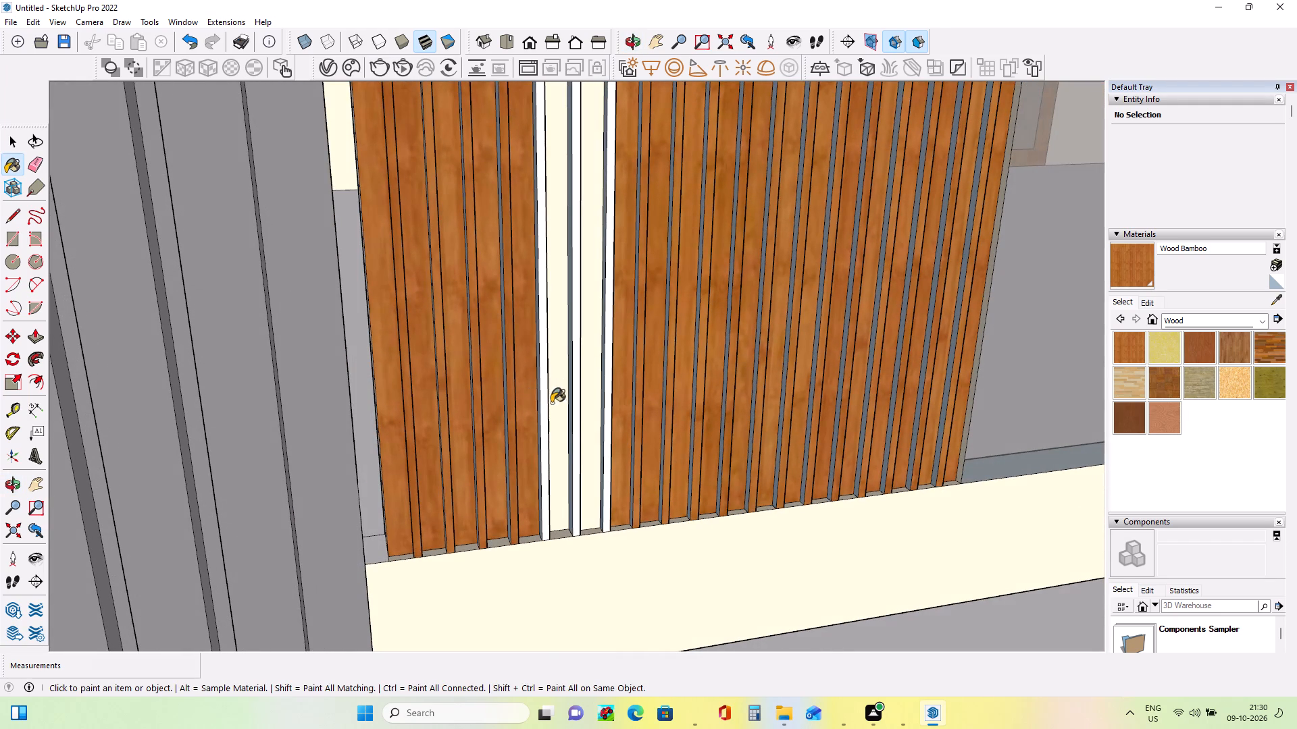
{"action": "left_click", "coordinate": [553, 403]}
{"action": "left_click", "coordinate": [543, 403]}
{"action": "left_click", "coordinate": [568, 403]}
{"action": "left_click", "coordinate": [578, 403]}
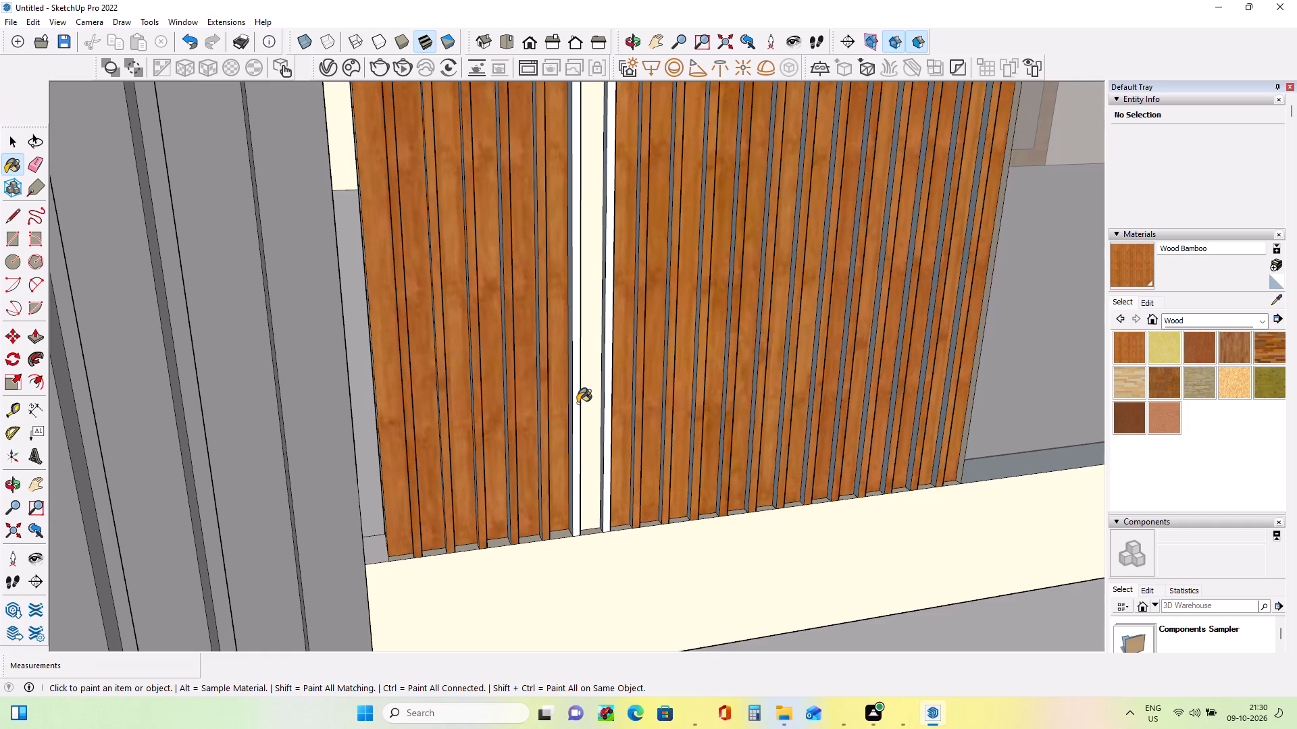
{"action": "left_click", "coordinate": [573, 403]}
{"action": "left_click", "coordinate": [591, 403]}
{"action": "left_click", "coordinate": [601, 405]}
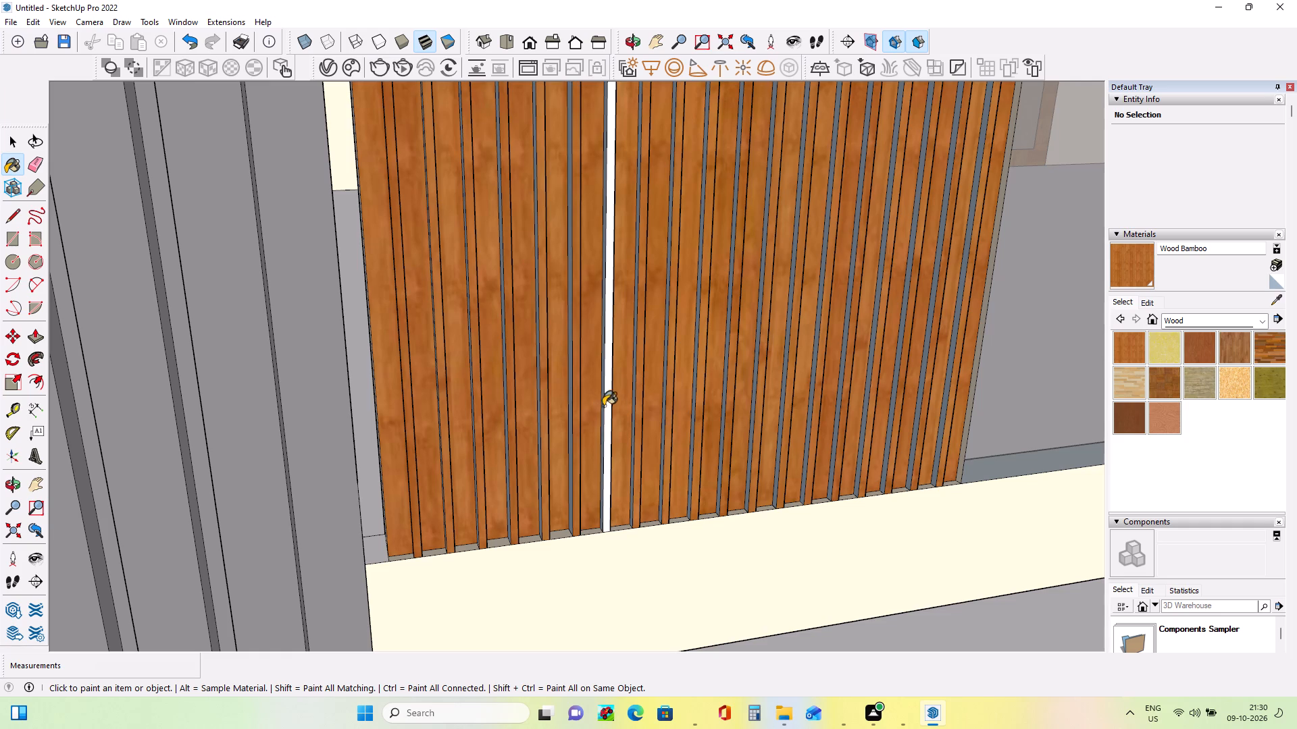
{"action": "left_click", "coordinate": [607, 406]}
Examine the finished slatted railing and the whole facade alongside the reference photo.
{"action": "middle_click_drag", "start_coordinate": [610, 417], "coordinate": [624, 394]}
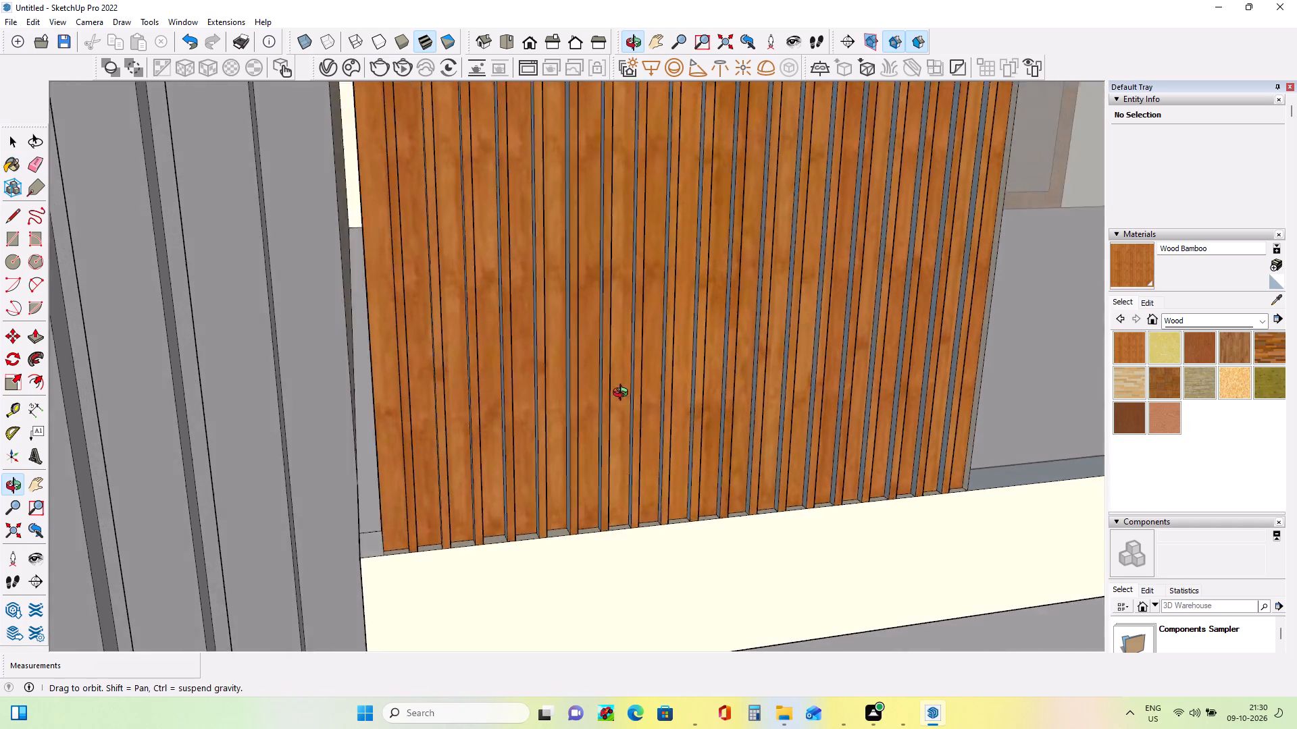
{"action": "middle_click_drag", "start_coordinate": [624, 394], "coordinate": [495, 358]}
{"action": "scroll", "coordinate": [613, 365], "scroll_direction": "down", "scroll_amount": 8}
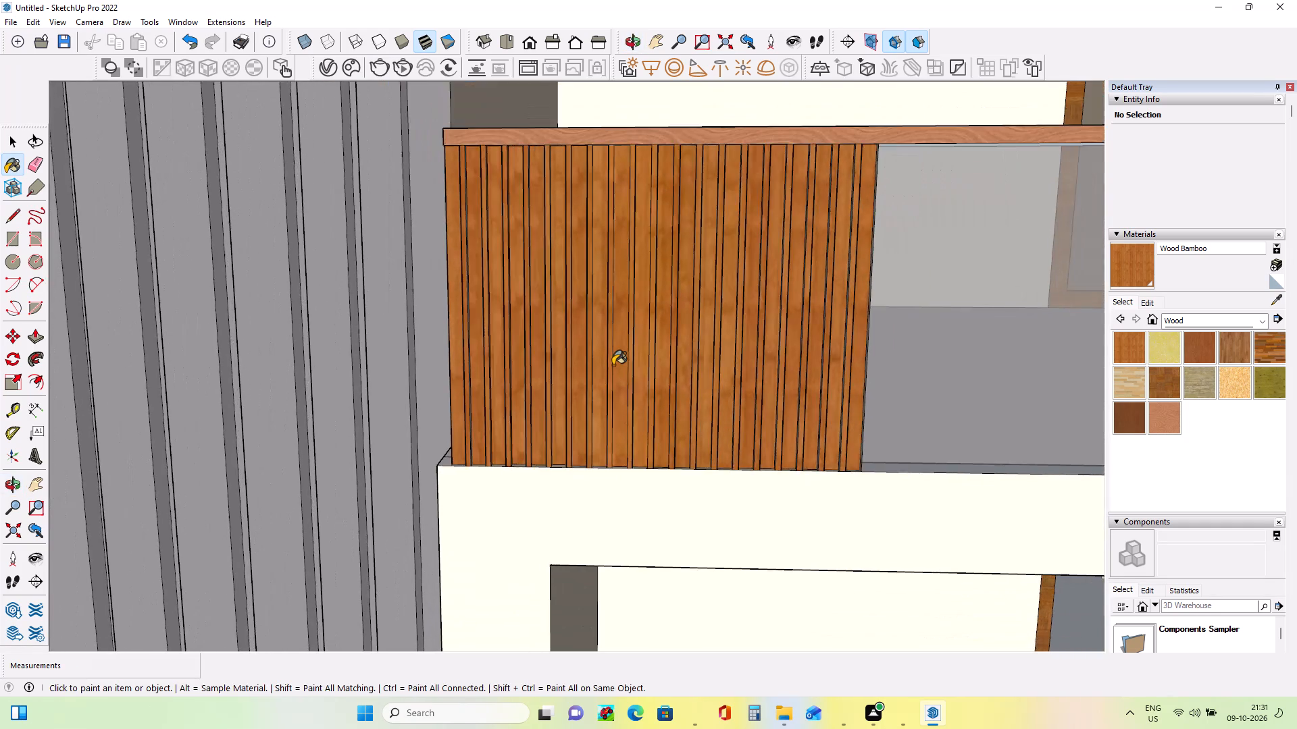
{"action": "scroll", "coordinate": [613, 365], "scroll_direction": "down", "scroll_amount": 3}
{"action": "middle_click_drag", "start_coordinate": [661, 421], "coordinate": [612, 407]}
{"action": "scroll", "coordinate": [612, 407], "scroll_direction": "down", "scroll_amount": 10}
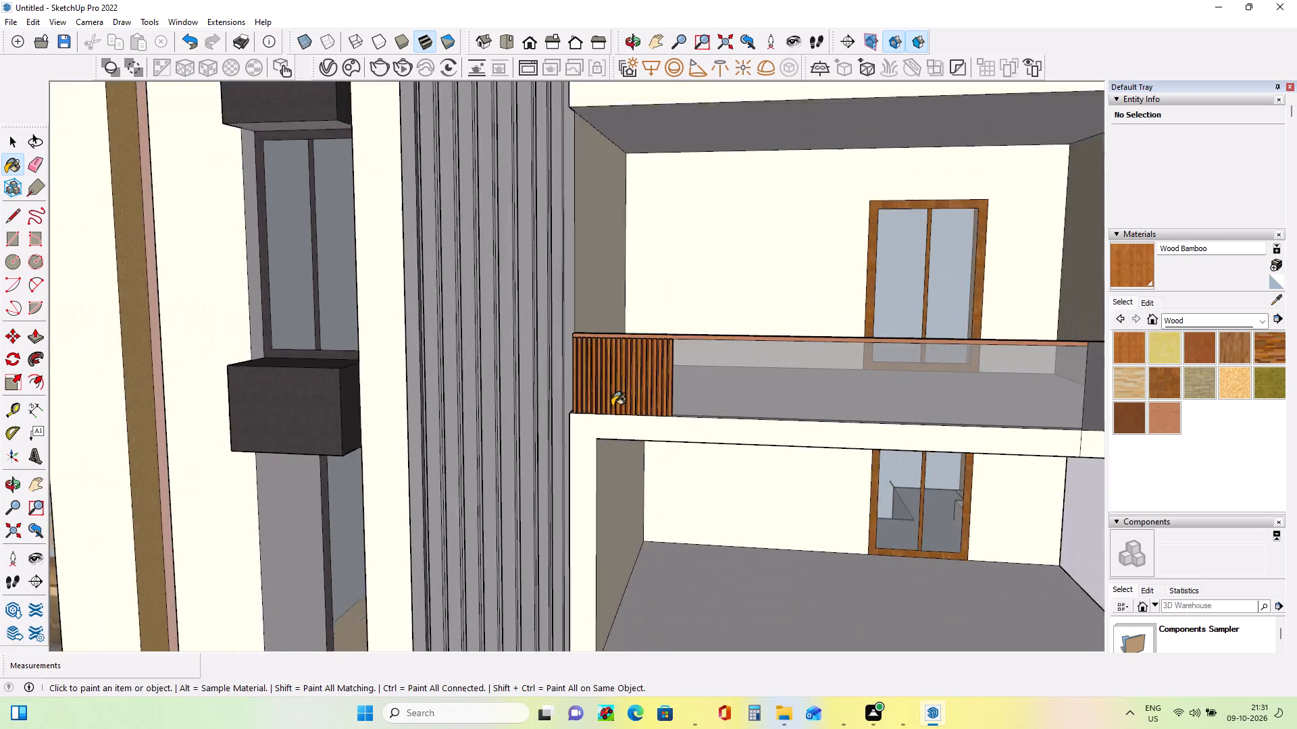
{"action": "scroll", "coordinate": [612, 406], "scroll_direction": "down", "scroll_amount": 6}
{"action": "scroll", "coordinate": [660, 481], "scroll_direction": "up", "scroll_amount": 5}
{"action": "scroll", "coordinate": [660, 481], "scroll_direction": "down", "scroll_amount": 12}
{"action": "scroll", "coordinate": [642, 537], "scroll_direction": "up", "scroll_amount": 5}
{"action": "scroll", "coordinate": [632, 527], "scroll_direction": "down", "scroll_amount": 1}
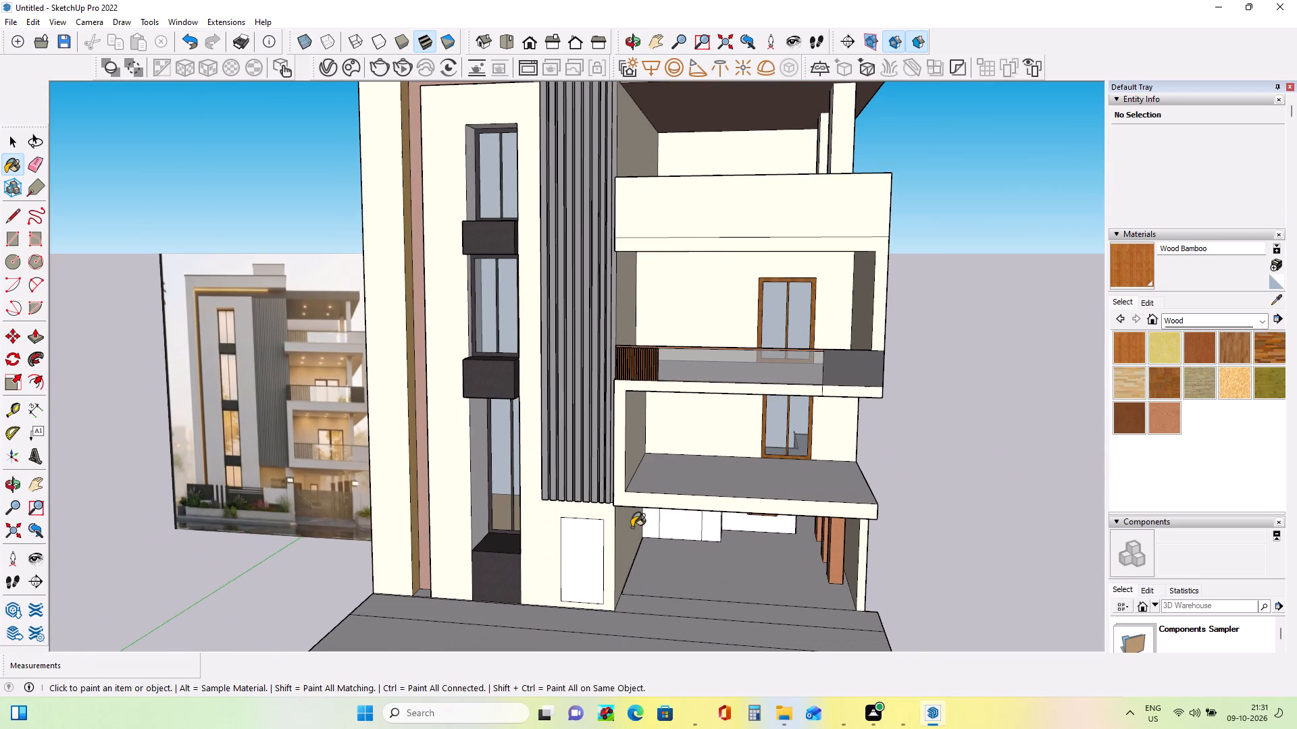
{"action": "scroll", "coordinate": [632, 527], "scroll_direction": "down", "scroll_amount": 1}
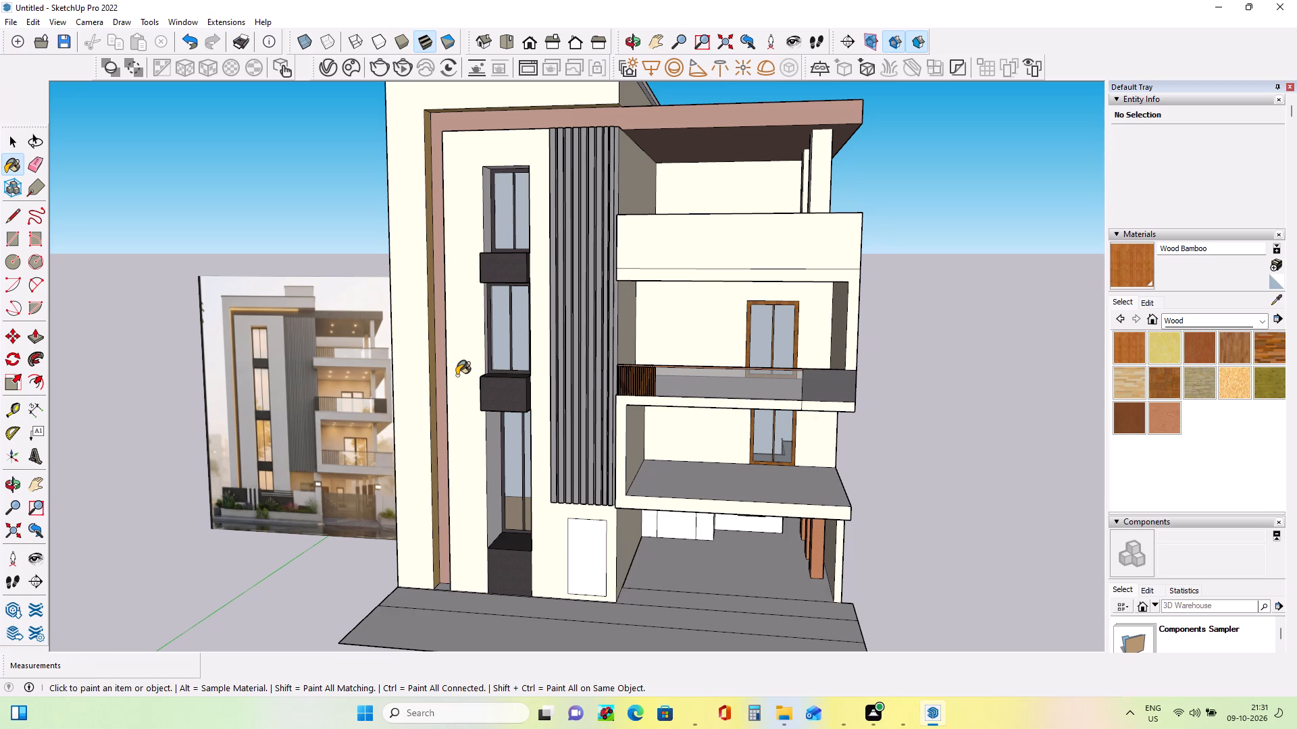
{"action": "scroll", "coordinate": [585, 535], "scroll_direction": "down", "scroll_amount": 2}
{"action": "scroll", "coordinate": [580, 558], "scroll_direction": "up", "scroll_amount": 2}
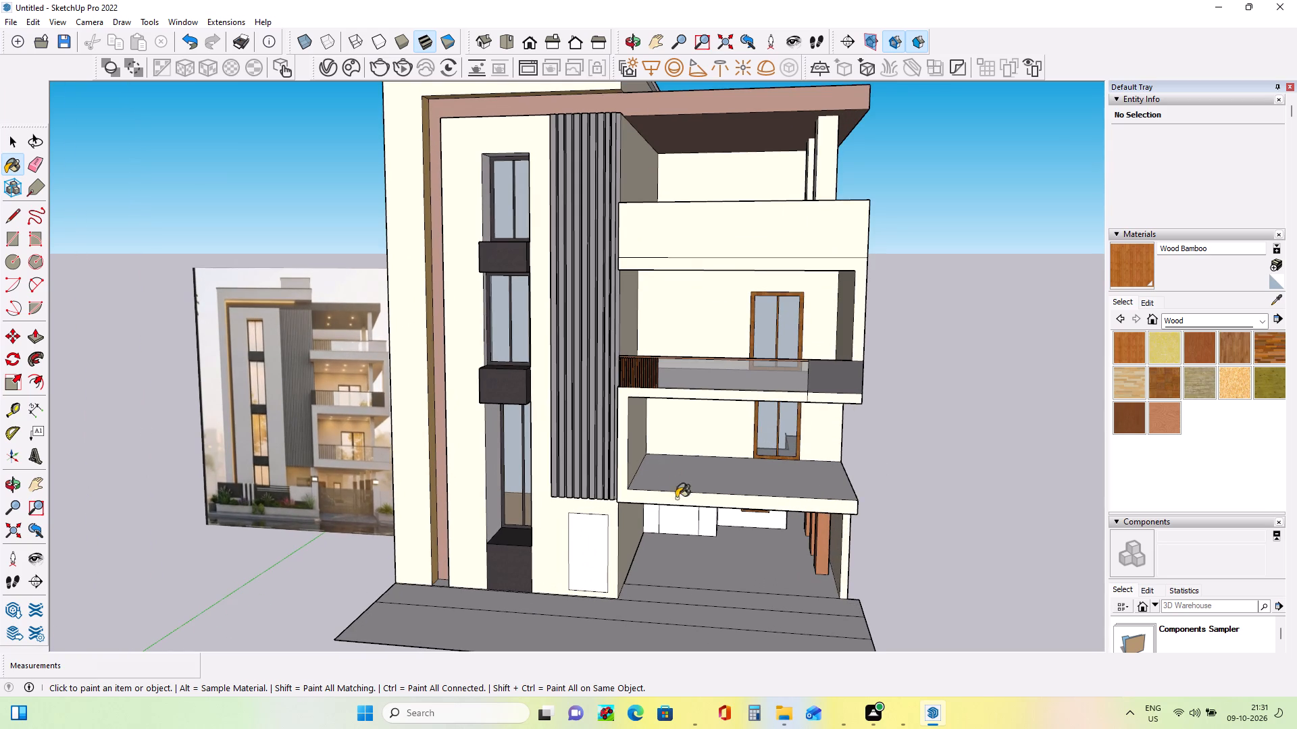
Draw a rectangle about 17' by 3" along the front edge of the lower open balcony's floor.
{"action": "scroll", "coordinate": [706, 533], "scroll_direction": "up", "scroll_amount": 3}
{"action": "middle_click_drag", "start_coordinate": [707, 535], "coordinate": [667, 570]}
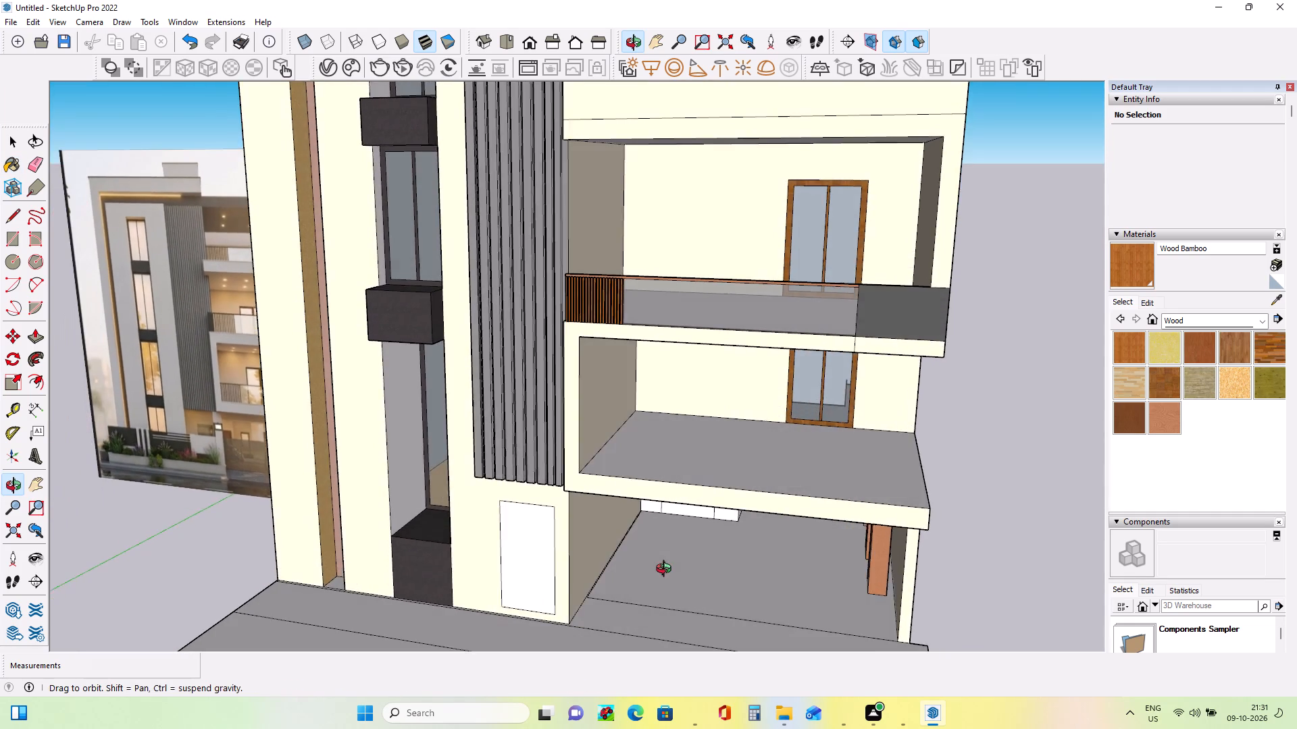
{"action": "middle_click_drag", "start_coordinate": [667, 570], "coordinate": [635, 566]}
{"action": "scroll", "coordinate": [656, 553], "scroll_direction": "down", "scroll_amount": 1}
{"action": "middle_click_drag", "start_coordinate": [751, 551], "coordinate": [705, 555]}
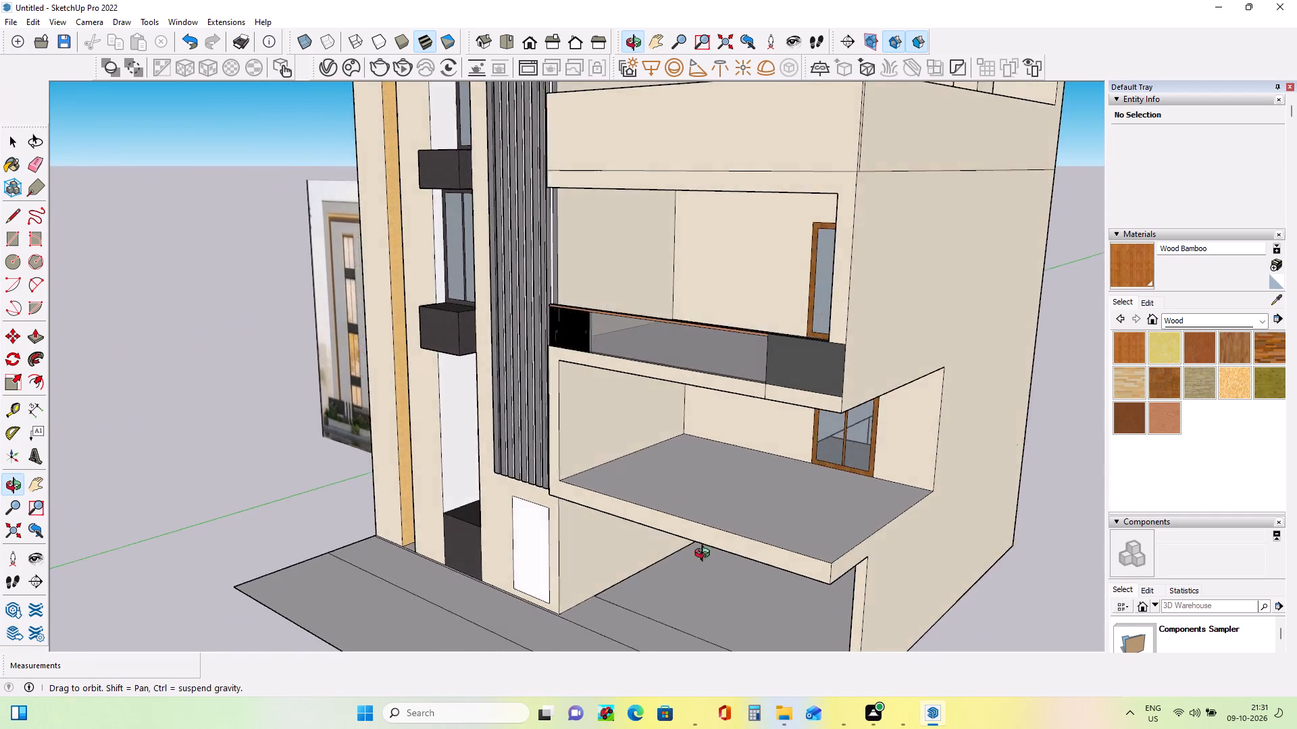
{"action": "middle_click_drag", "start_coordinate": [705, 555], "coordinate": [799, 555]}
{"action": "scroll", "coordinate": [666, 514], "scroll_direction": "up", "scroll_amount": 1}
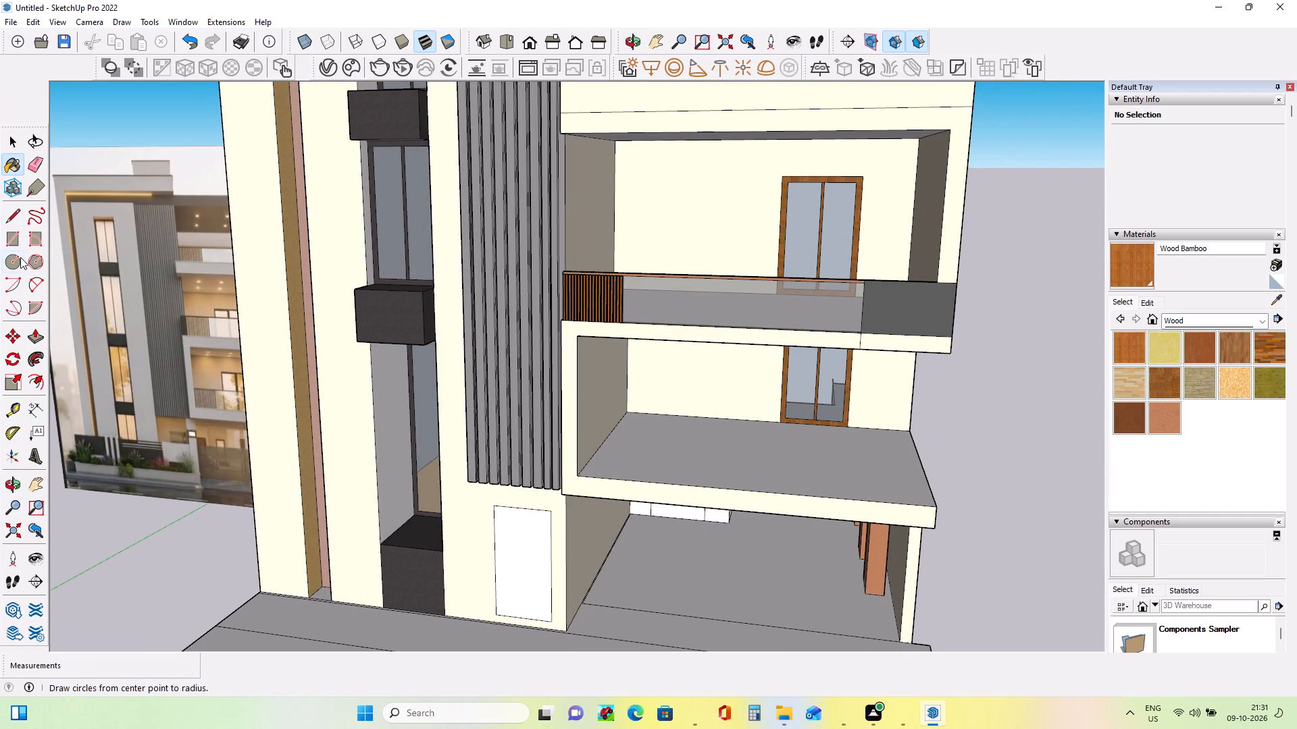
{"action": "left_click", "coordinate": [5, 242]}
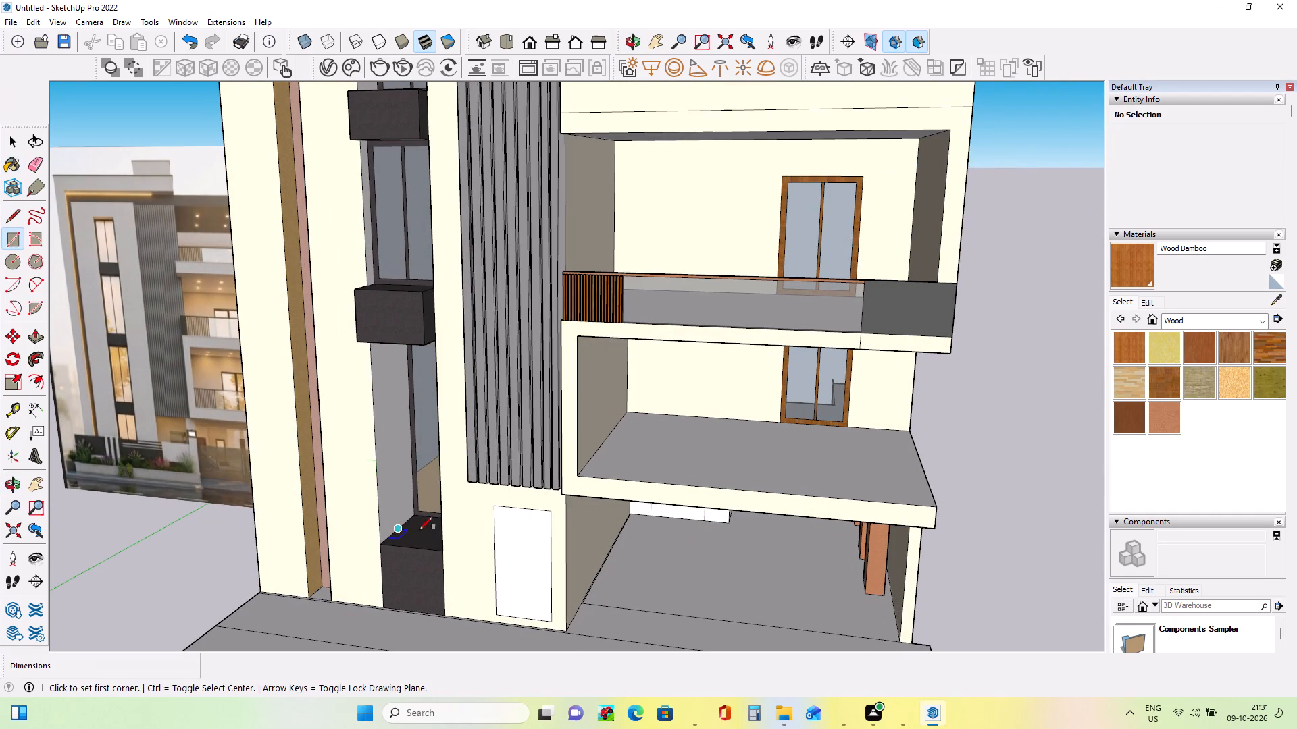
{"action": "middle_click_drag", "start_coordinate": [664, 465], "coordinate": [564, 489]}
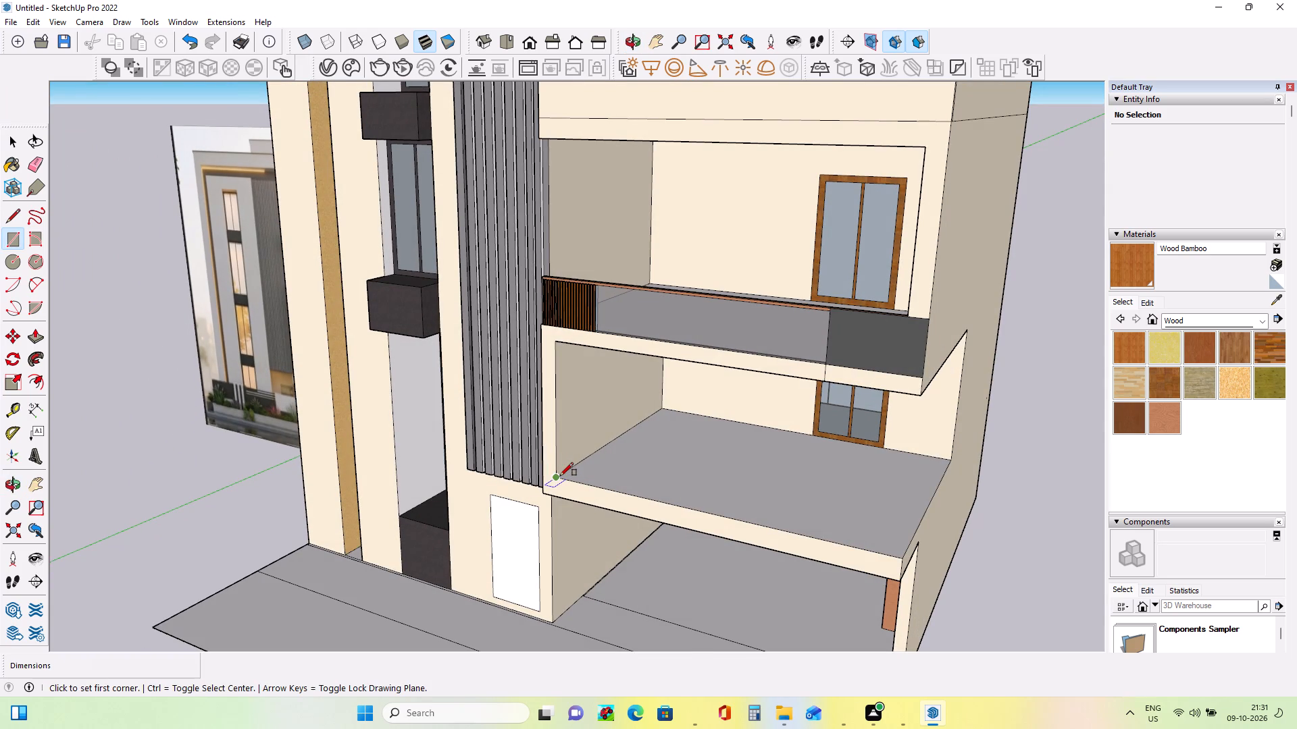
{"action": "left_click", "coordinate": [560, 476]}
{"action": "scroll", "coordinate": [898, 551], "scroll_direction": "up", "scroll_amount": 3}
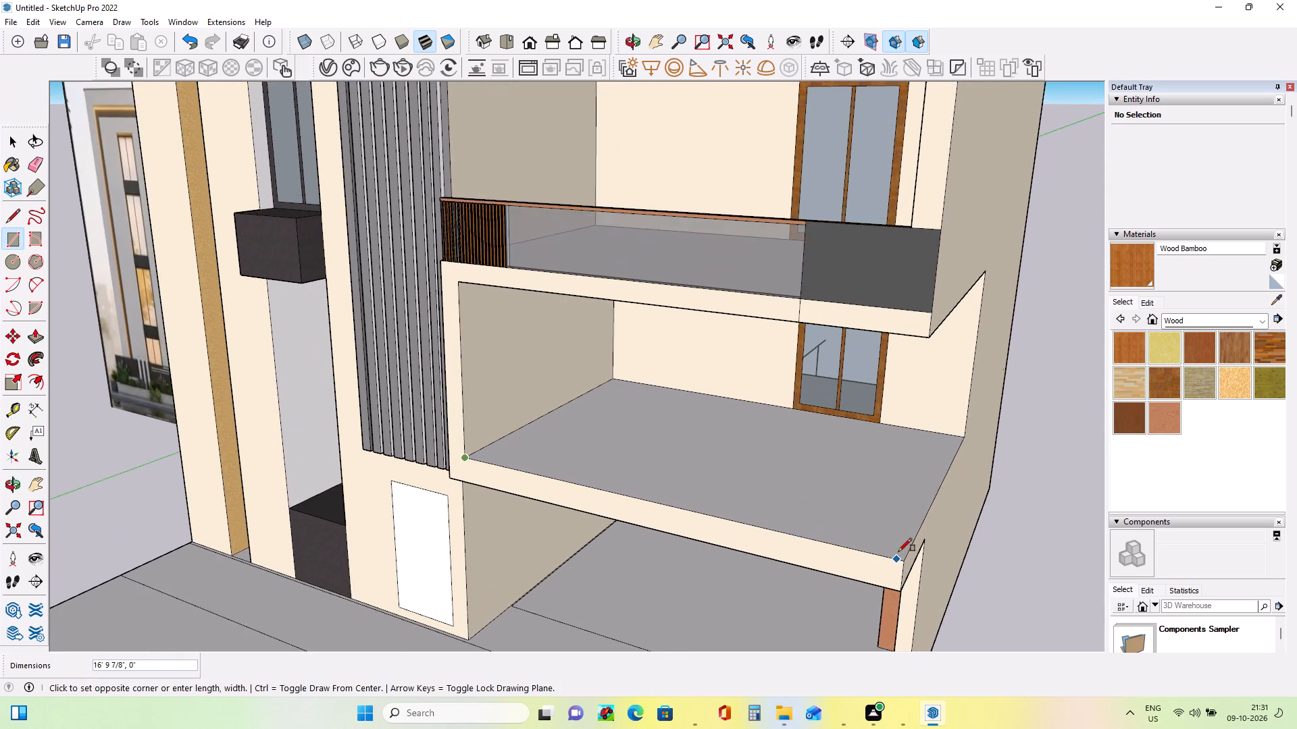
{"action": "scroll", "coordinate": [898, 551], "scroll_direction": "up", "scroll_amount": 9}
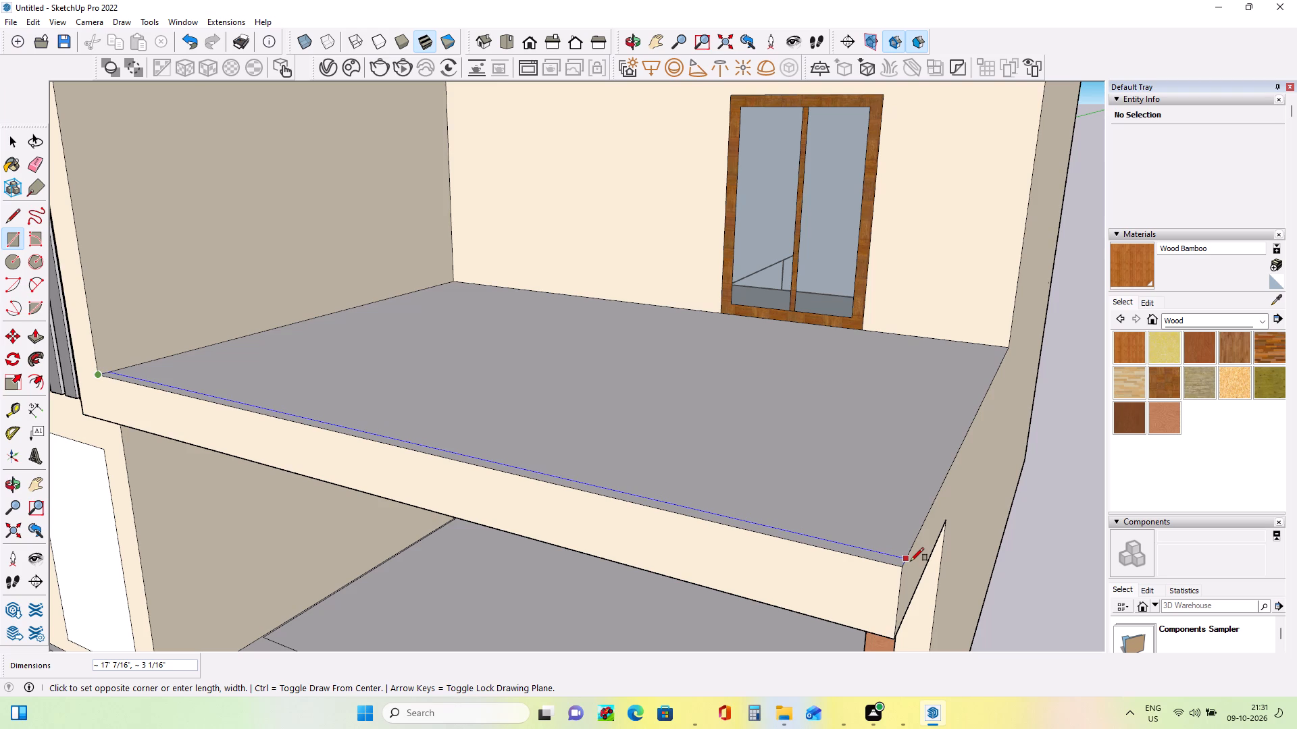
{"action": "left_click", "coordinate": [911, 561]}
Draw a rectangle about 12' 4 3/4" by 3 1/4" along the open side edge of the lower balcony's floor, meeting the front strip.
{"action": "middle_click_drag", "start_coordinate": [845, 575], "coordinate": [591, 577]}
{"action": "scroll", "coordinate": [598, 547], "scroll_direction": "down", "scroll_amount": 3}
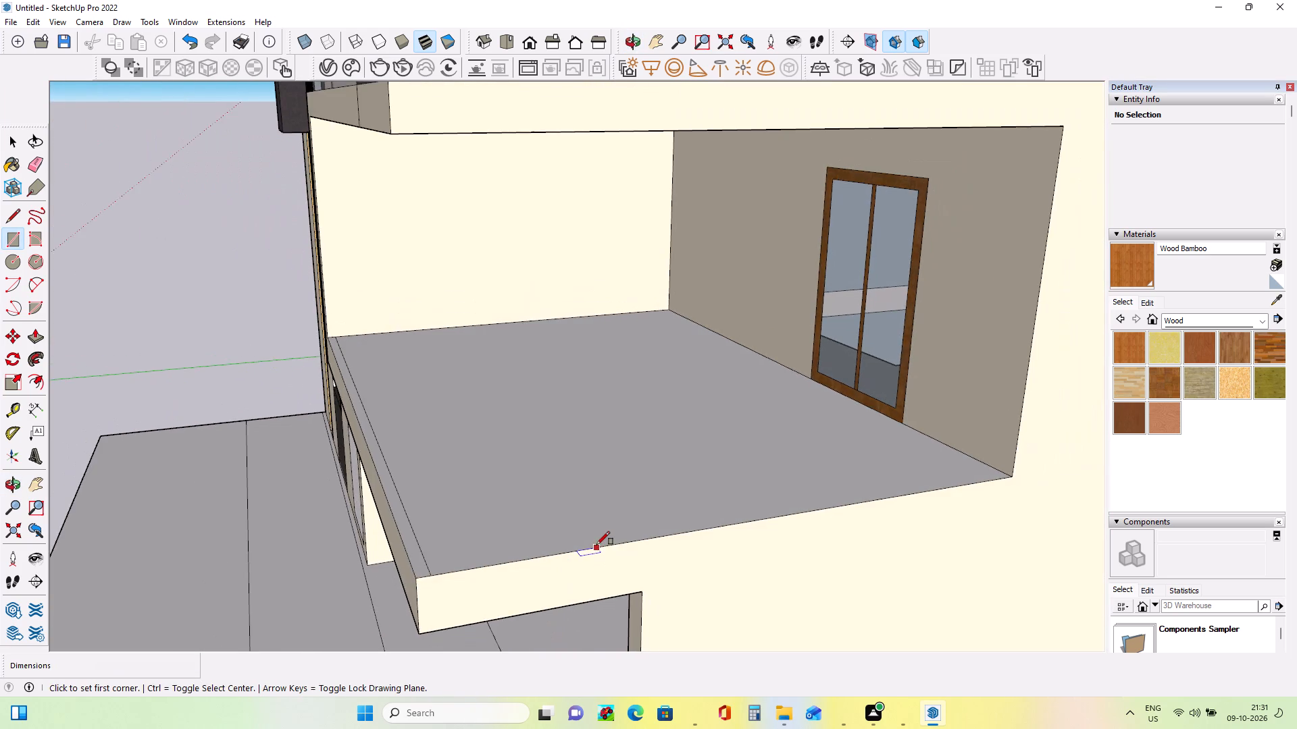
{"action": "middle_click_drag", "start_coordinate": [596, 545], "coordinate": [599, 593]}
{"action": "scroll", "coordinate": [567, 562], "scroll_direction": "down", "scroll_amount": 7}
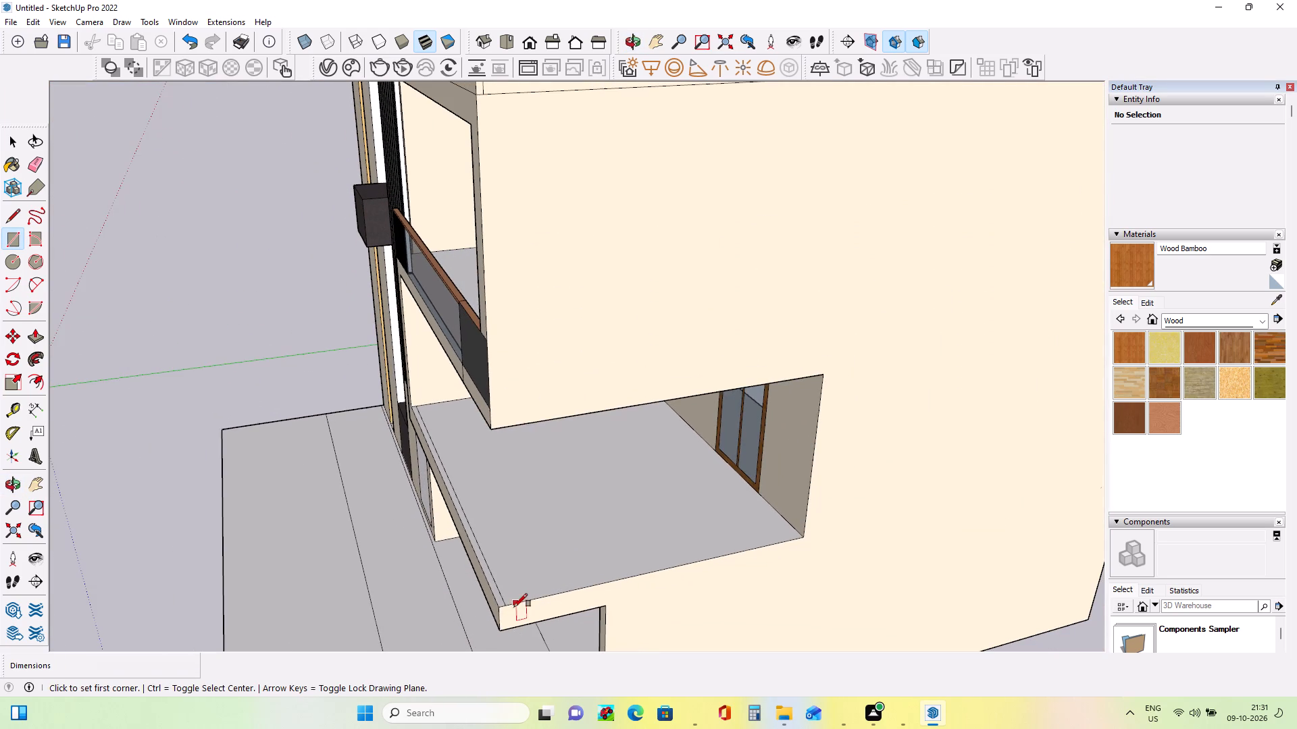
{"action": "scroll", "coordinate": [501, 612], "scroll_direction": "up", "scroll_amount": 7}
{"action": "left_click", "coordinate": [515, 596]}
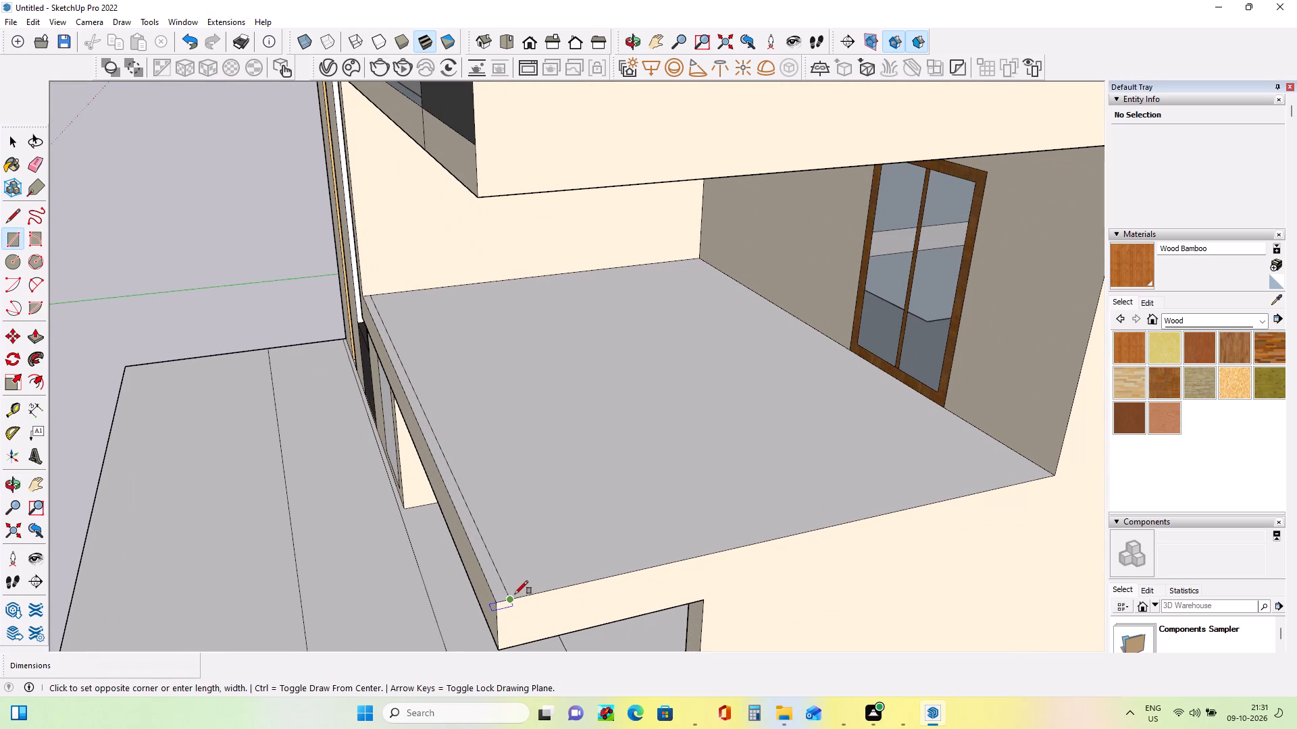
{"action": "left_click", "coordinate": [1045, 470]}
{"action": "middle_click_drag", "start_coordinate": [630, 553], "coordinate": [709, 561]}
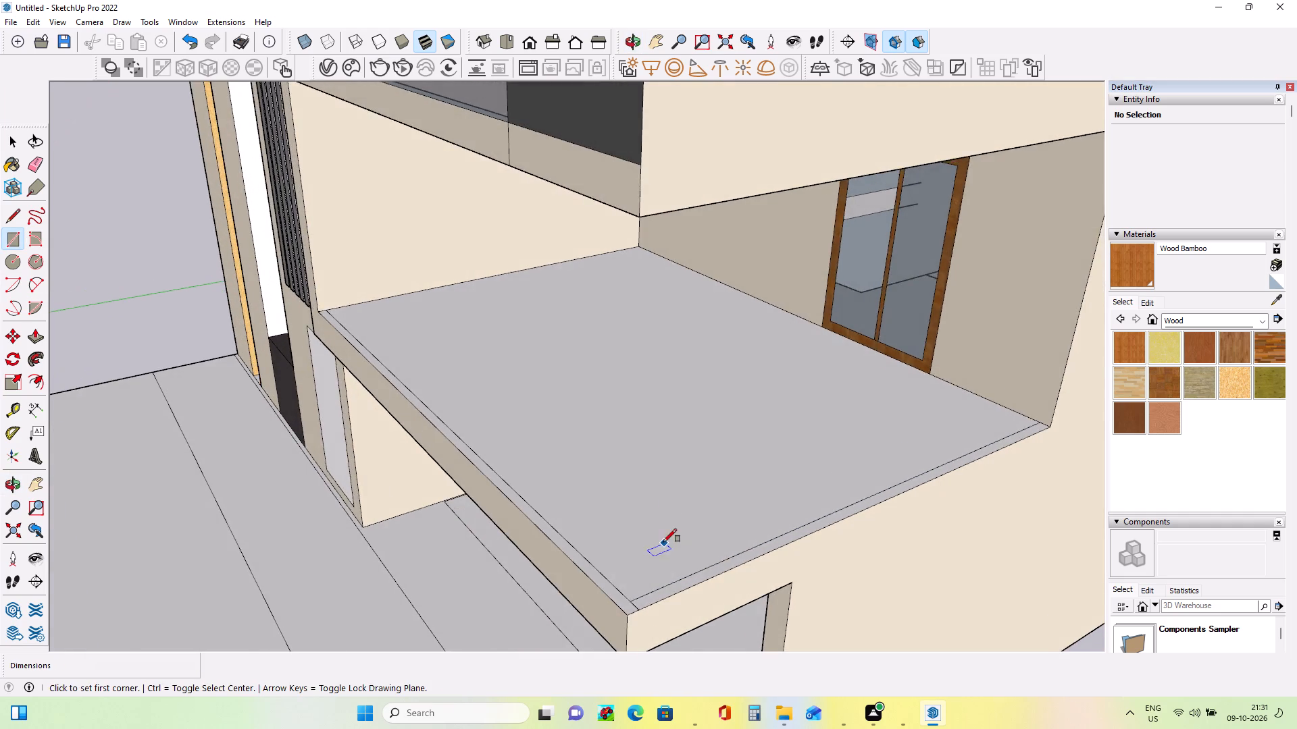
{"action": "scroll", "coordinate": [663, 542], "scroll_direction": "down", "scroll_amount": 3}
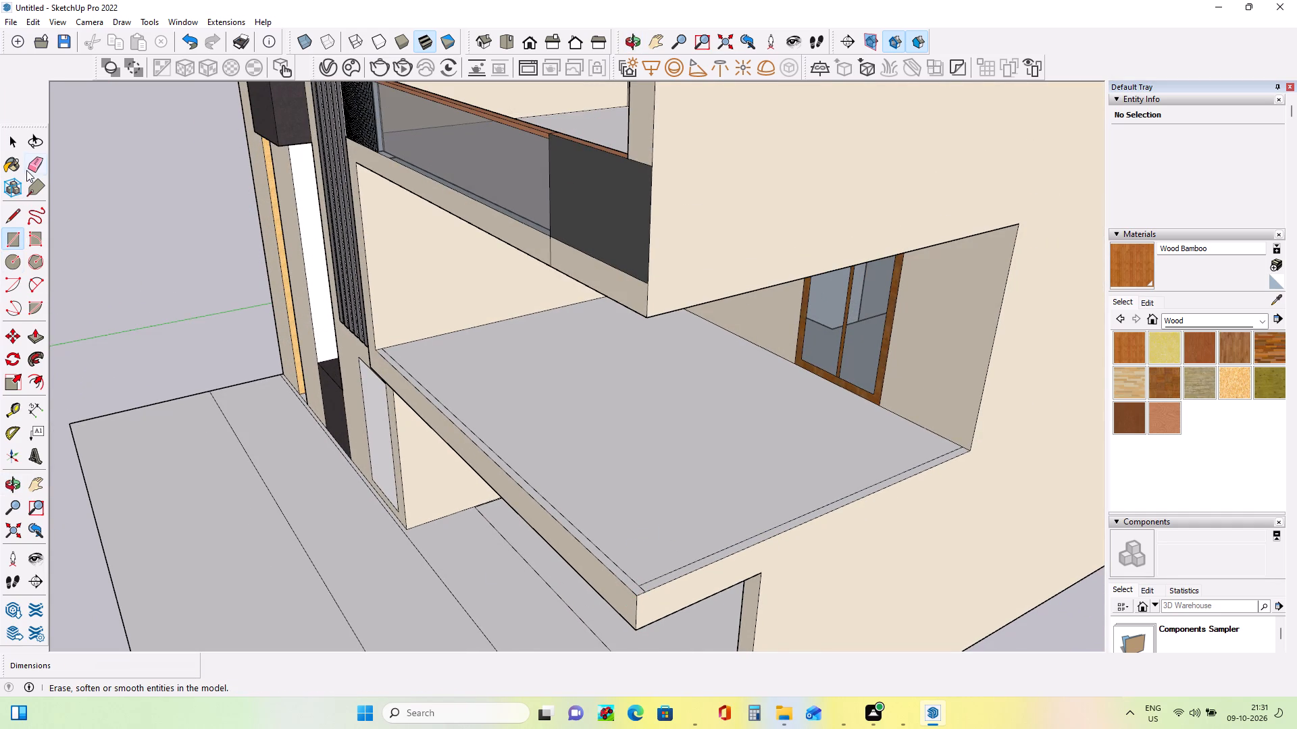
Erase the short edge dividing the two strips at the outer corner of the lower balcony's floor.
{"action": "left_click", "coordinate": [26, 170]}
{"action": "scroll", "coordinate": [630, 587], "scroll_direction": "up", "scroll_amount": 7}
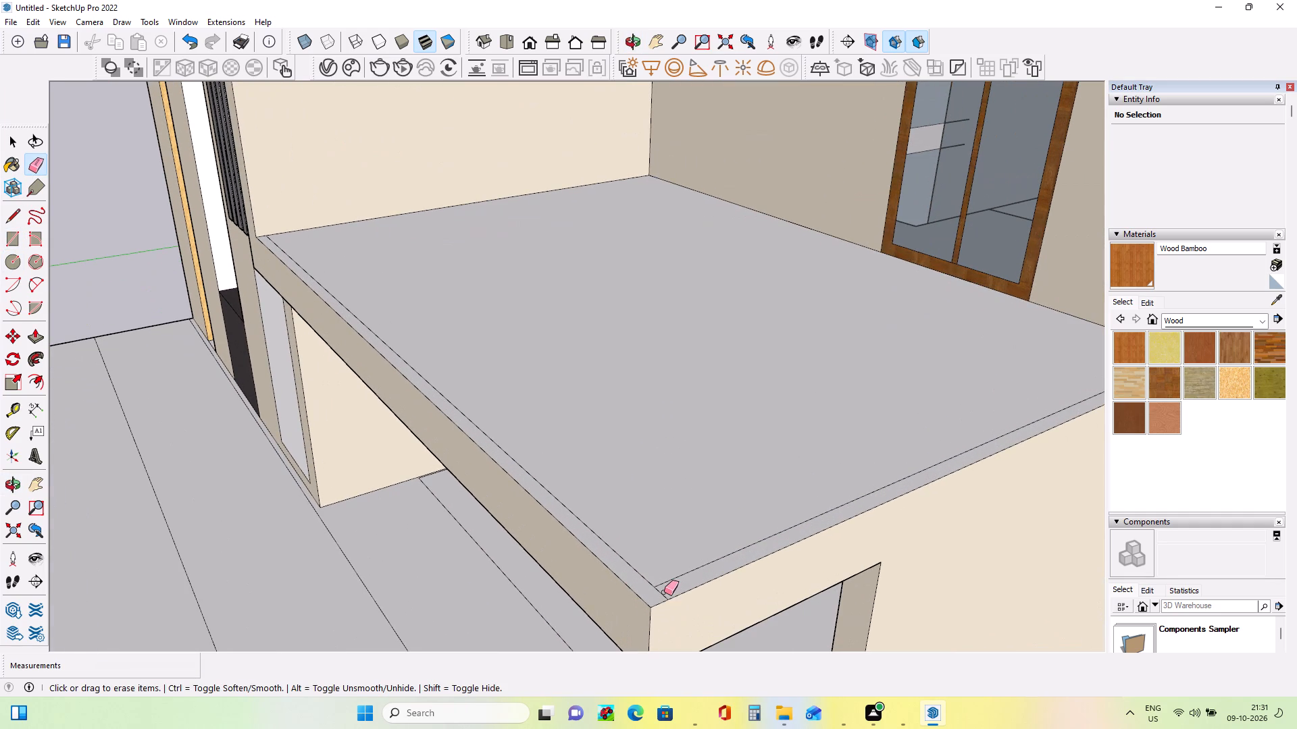
{"action": "left_click", "coordinate": [661, 592]}
Examine the balconies from the side and front, with the whole facade alongside the reference photo.
{"action": "scroll", "coordinate": [666, 568], "scroll_direction": "down", "scroll_amount": 4}
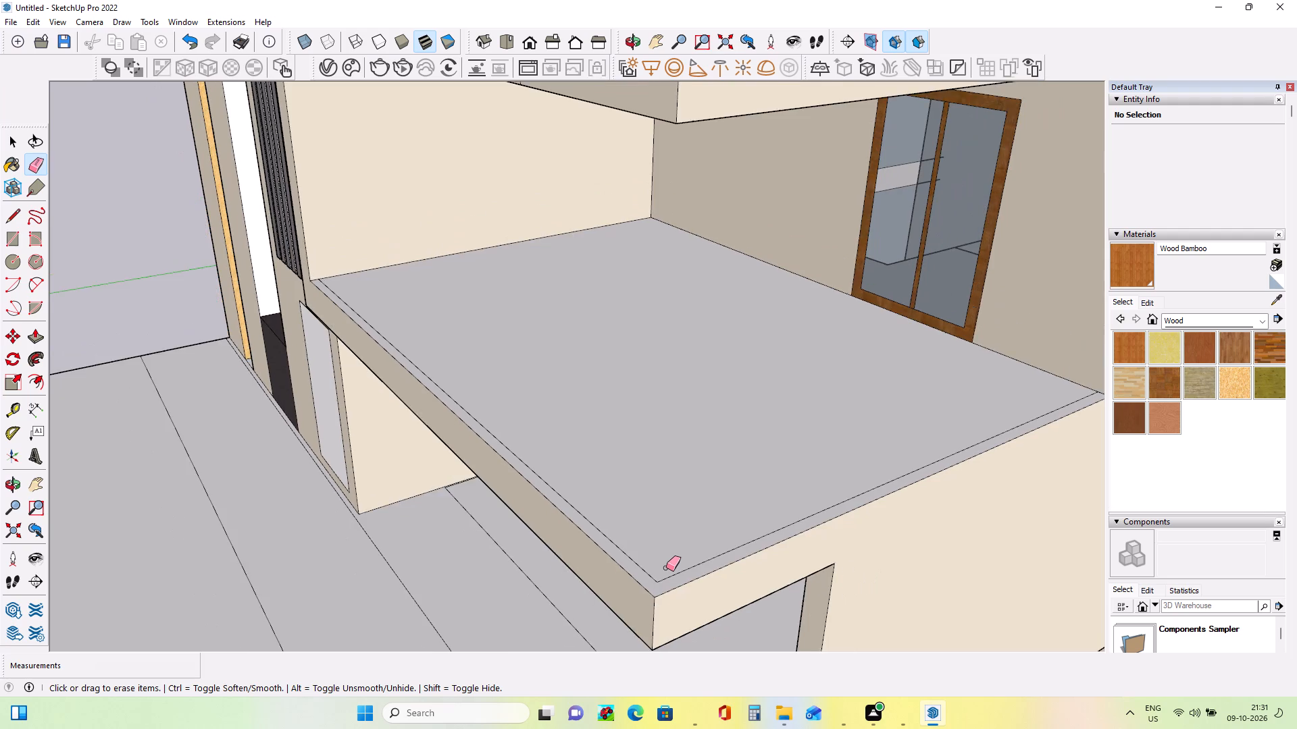
{"action": "scroll", "coordinate": [666, 568], "scroll_direction": "down", "scroll_amount": 10}
{"action": "middle_click_drag", "start_coordinate": [666, 568], "coordinate": [721, 562]}
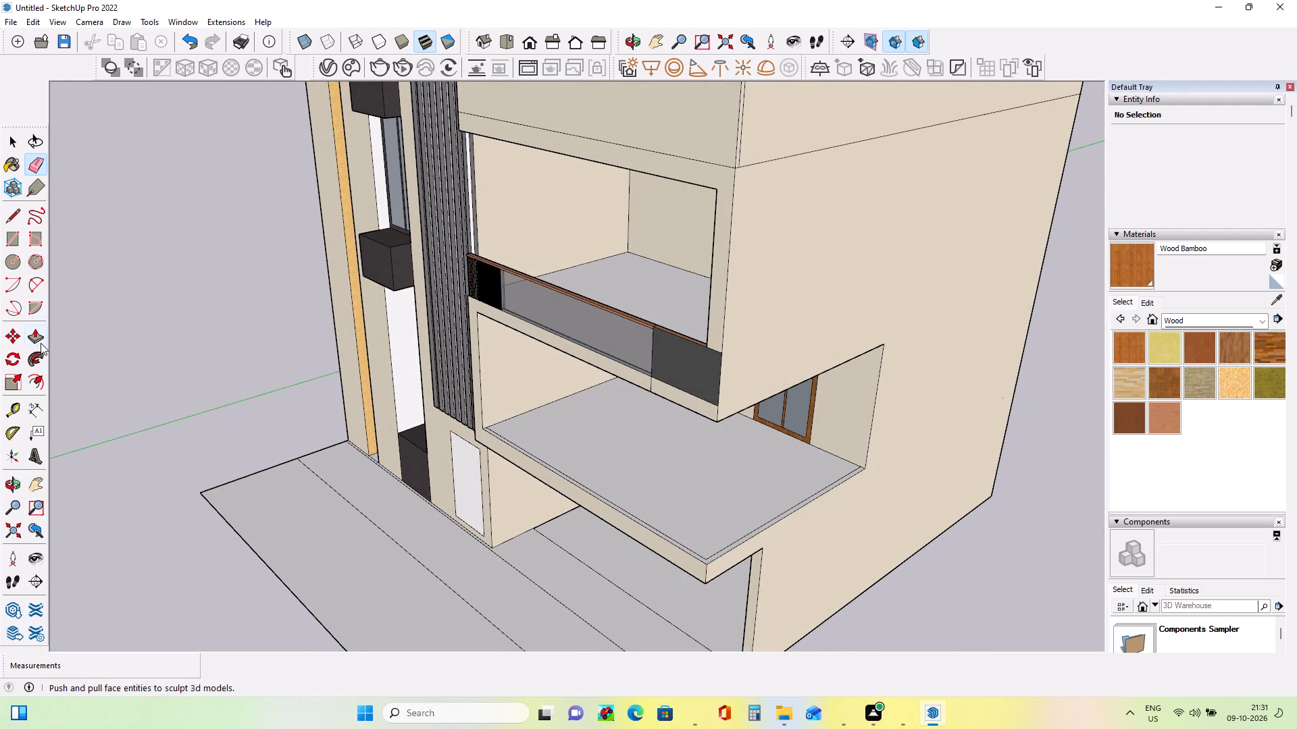
{"action": "middle_click_drag", "start_coordinate": [361, 491], "coordinate": [594, 506]}
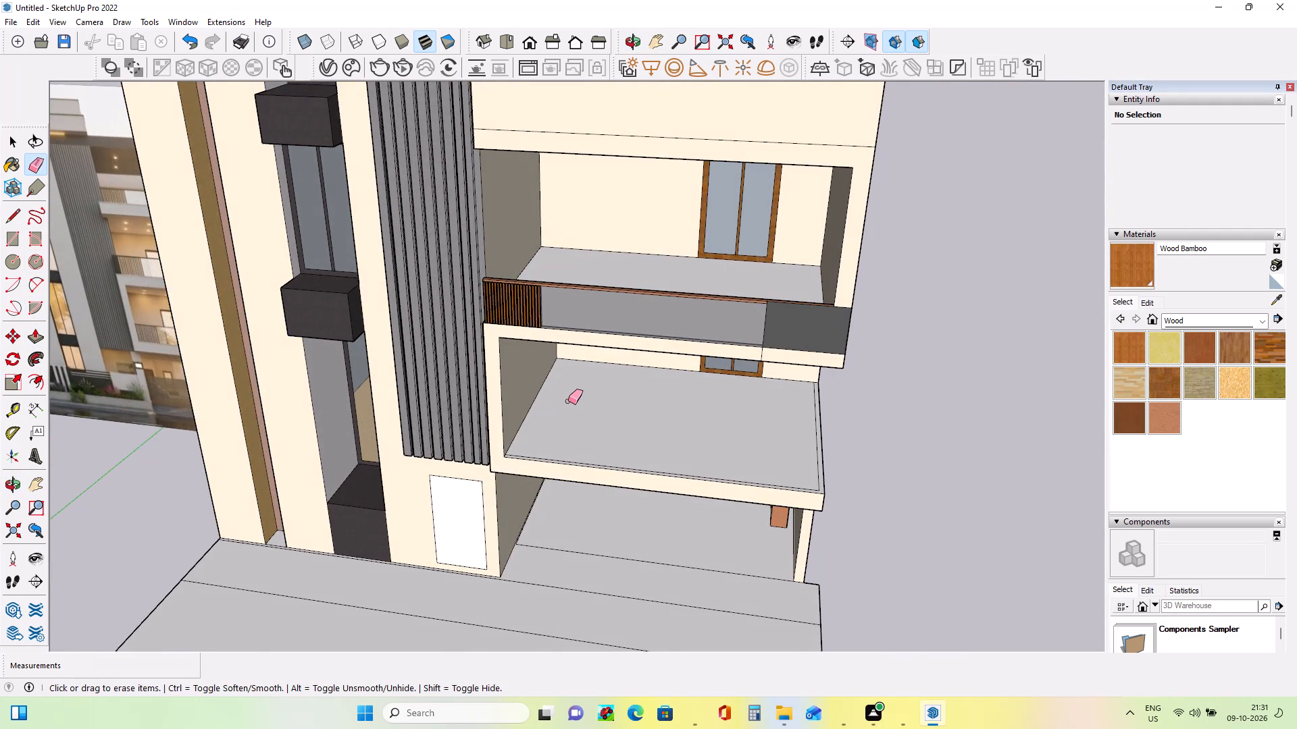
{"action": "scroll", "coordinate": [568, 401], "scroll_direction": "up", "scroll_amount": 2}
{"action": "middle_click_drag", "start_coordinate": [584, 426], "coordinate": [647, 429]}
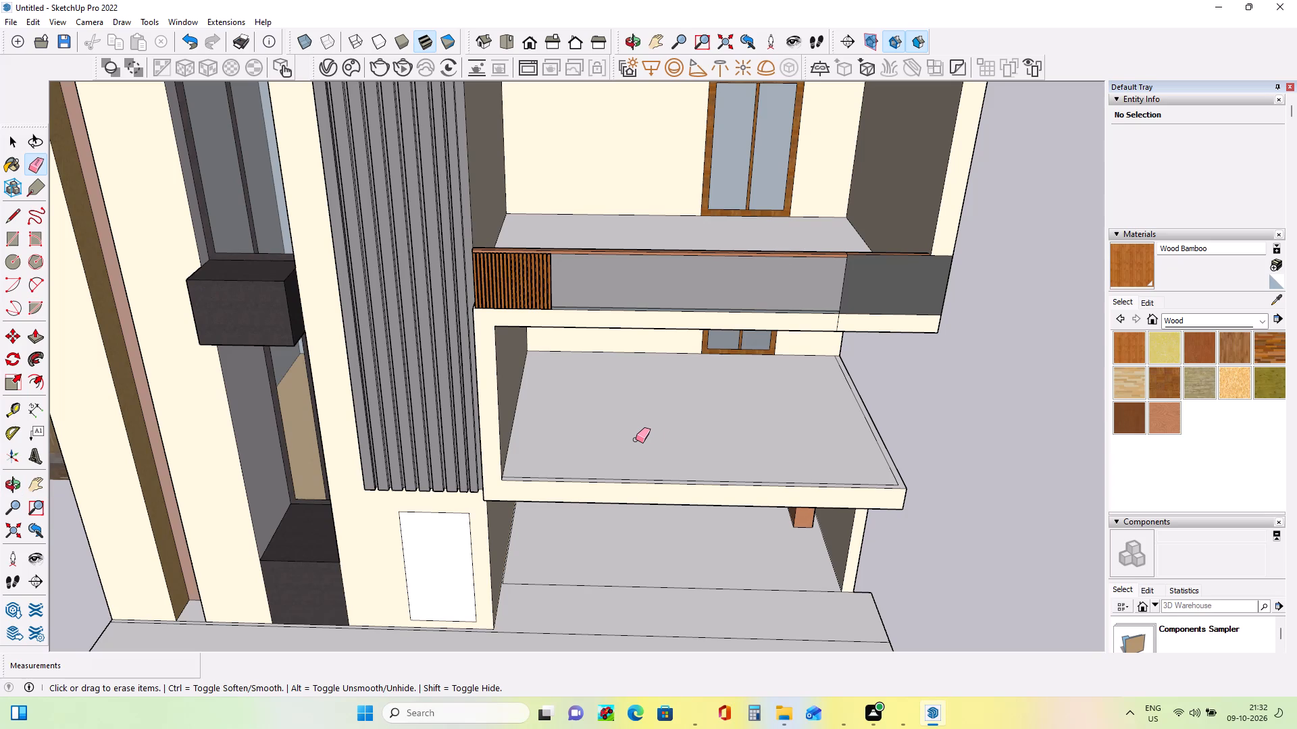
{"action": "middle_click_drag", "start_coordinate": [636, 439], "coordinate": [640, 493]}
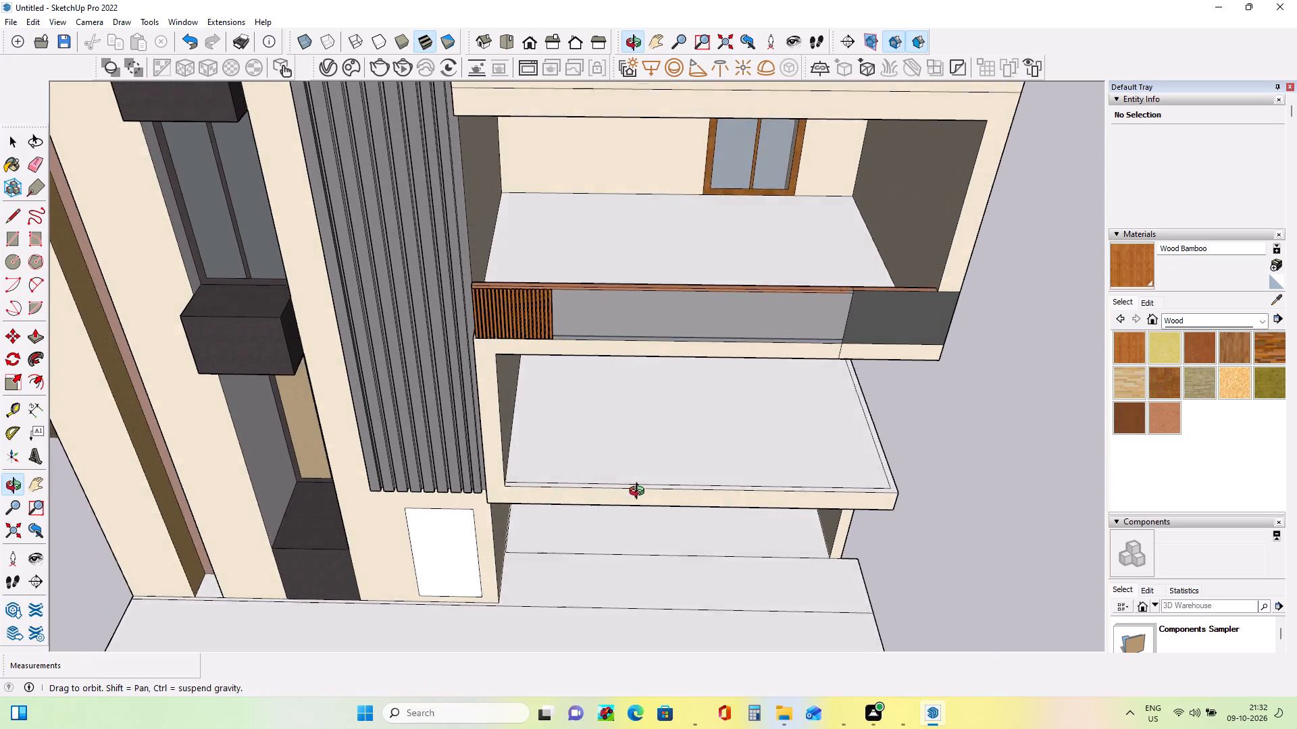
{"action": "middle_click_drag", "start_coordinate": [640, 493], "coordinate": [640, 454]}
{"action": "scroll", "coordinate": [637, 450], "scroll_direction": "down", "scroll_amount": 6}
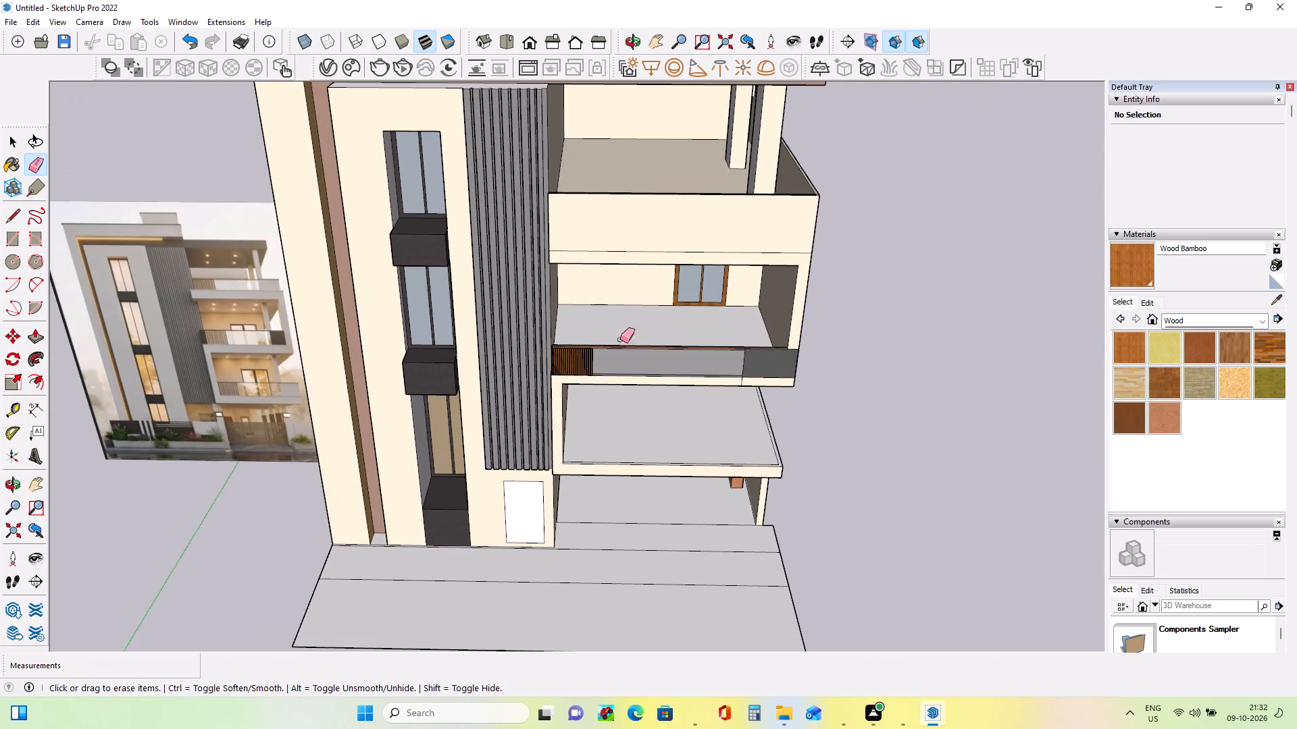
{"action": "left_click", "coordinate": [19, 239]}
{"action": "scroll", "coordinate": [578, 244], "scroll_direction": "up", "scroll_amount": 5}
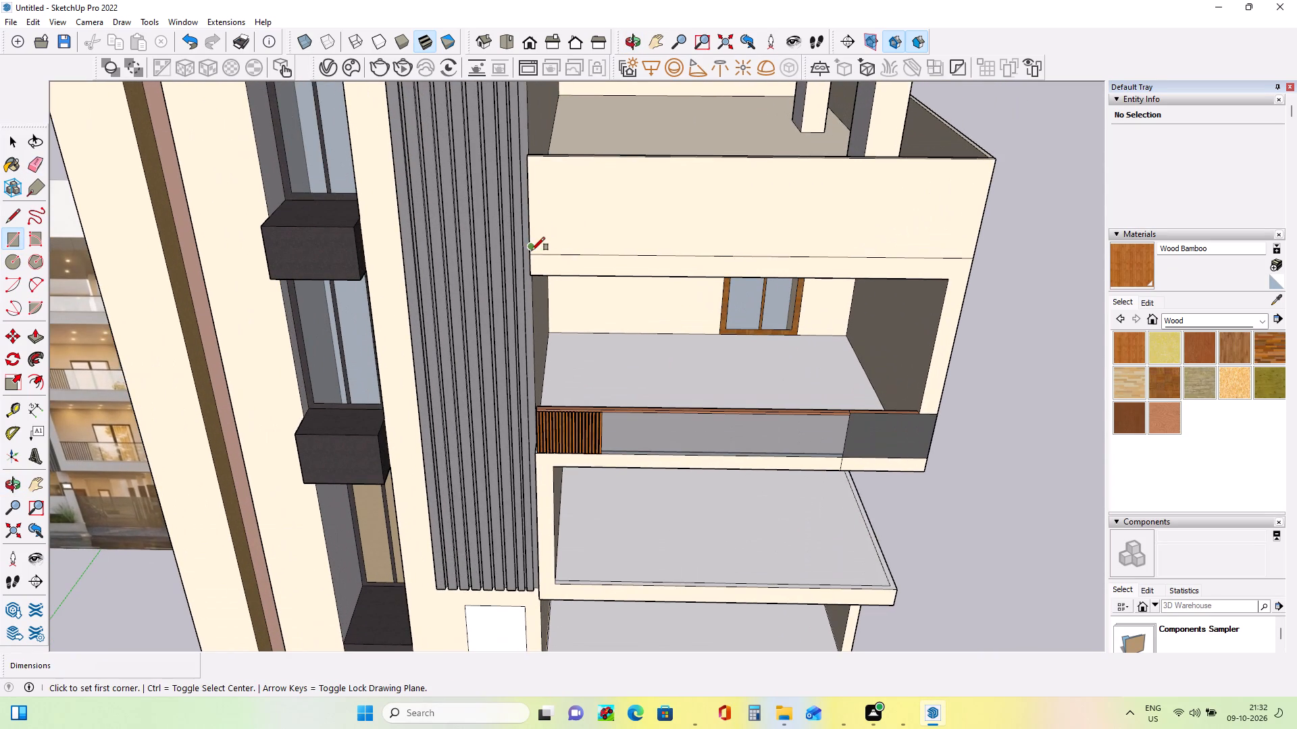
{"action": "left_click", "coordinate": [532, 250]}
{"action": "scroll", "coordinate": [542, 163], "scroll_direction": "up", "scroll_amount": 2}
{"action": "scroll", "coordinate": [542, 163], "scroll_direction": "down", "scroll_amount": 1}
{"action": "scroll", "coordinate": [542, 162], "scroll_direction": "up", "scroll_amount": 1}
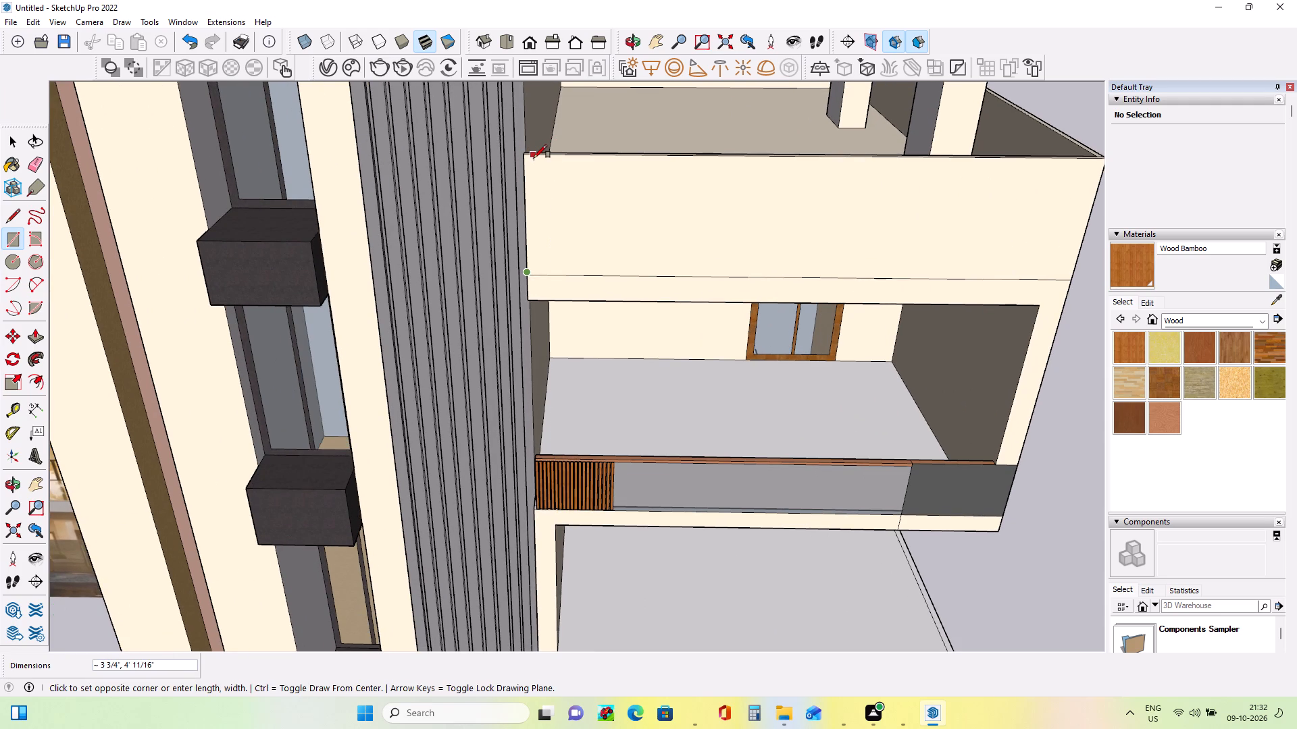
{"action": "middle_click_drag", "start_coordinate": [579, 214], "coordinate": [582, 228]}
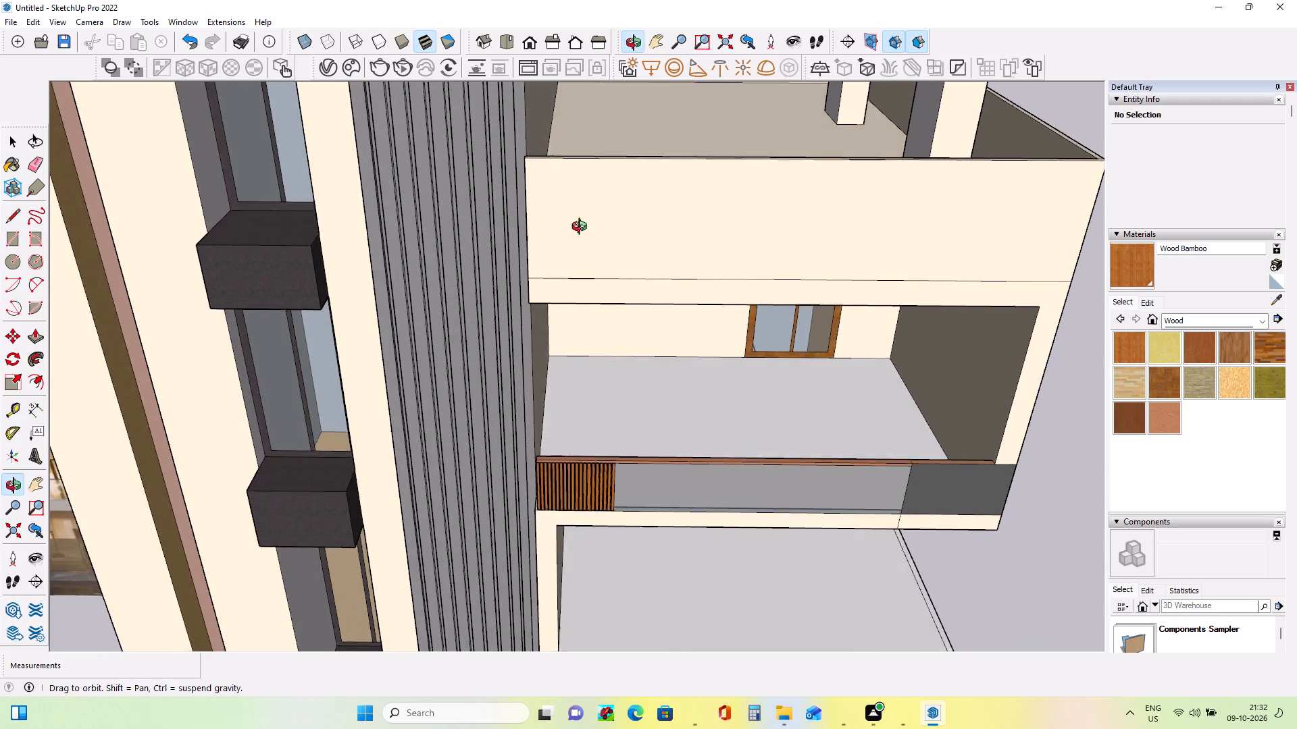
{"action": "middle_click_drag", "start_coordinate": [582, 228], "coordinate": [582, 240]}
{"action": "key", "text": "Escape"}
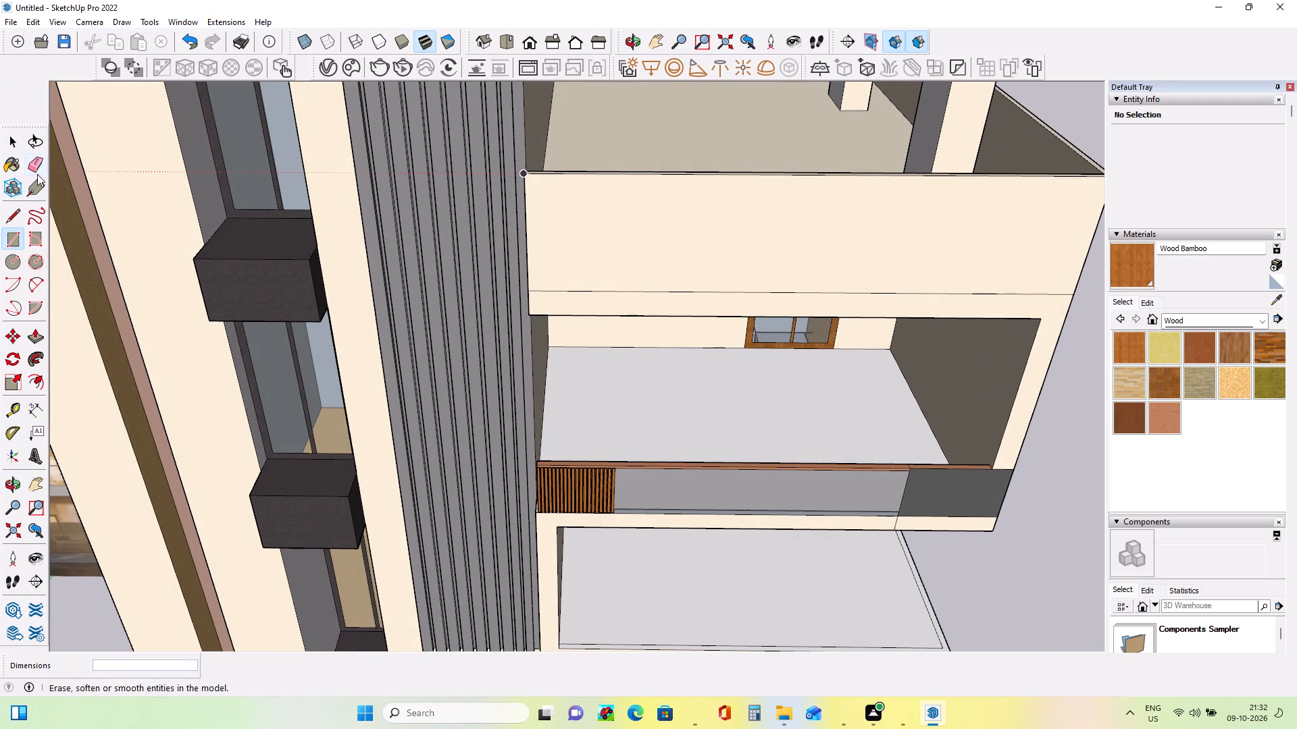
Push the top of the upper terrace's front parapet down 4' 5/8" to the terrace floor level.
{"action": "left_click", "coordinate": [31, 340]}
{"action": "middle_click_drag", "start_coordinate": [659, 210], "coordinate": [663, 321]}
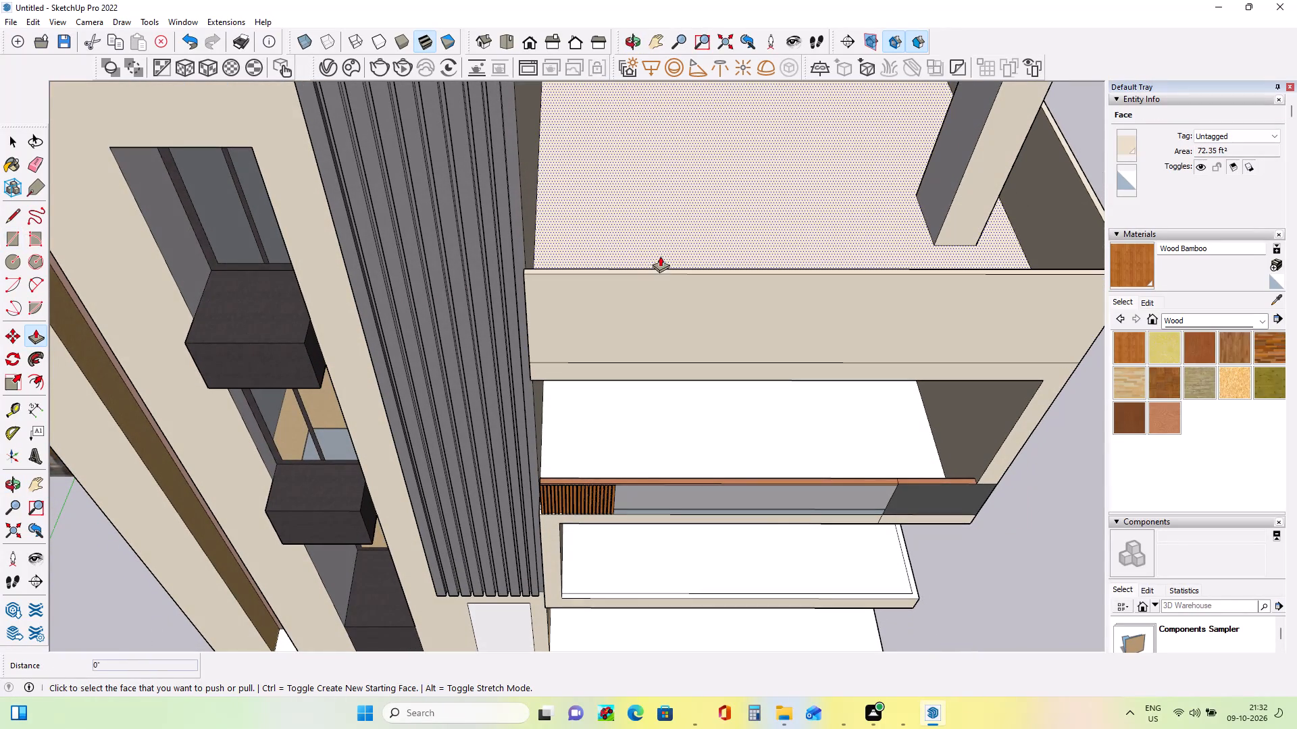
{"action": "left_click", "coordinate": [659, 269]}
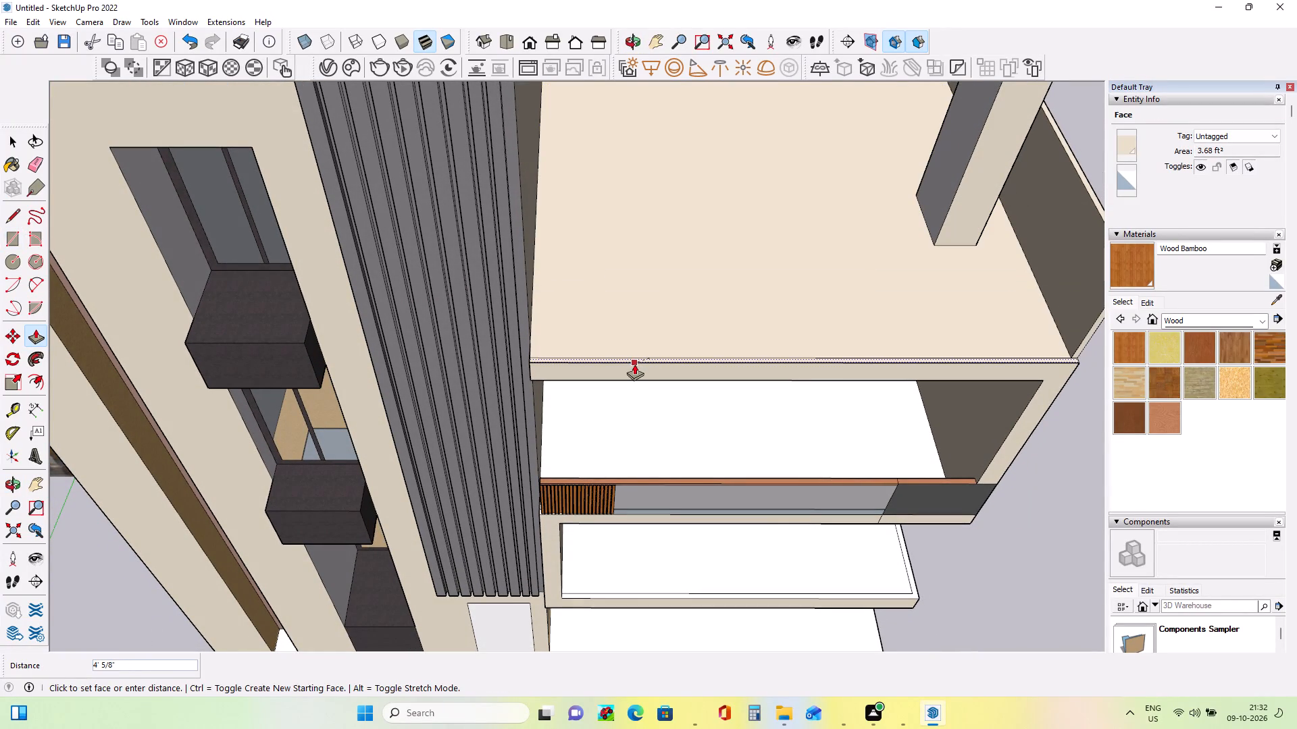
{"action": "left_click", "coordinate": [634, 364]}
Draw a small rectangle across the front strip of the upper terrace's floor, at its end against the grey slatted wall.
{"action": "scroll", "coordinate": [570, 372], "scroll_direction": "up", "scroll_amount": 4}
{"action": "middle_click_drag", "start_coordinate": [515, 352], "coordinate": [572, 416]}
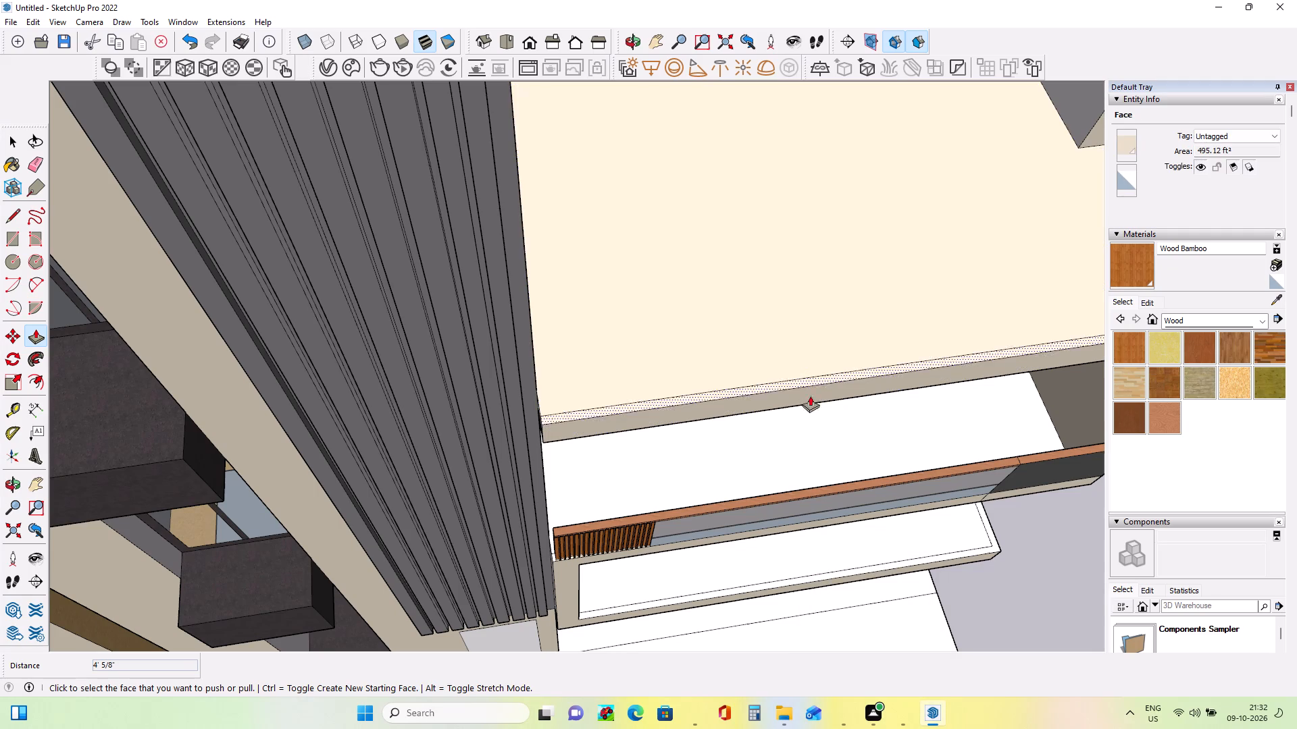
{"action": "middle_click_drag", "start_coordinate": [698, 428], "coordinate": [664, 405]}
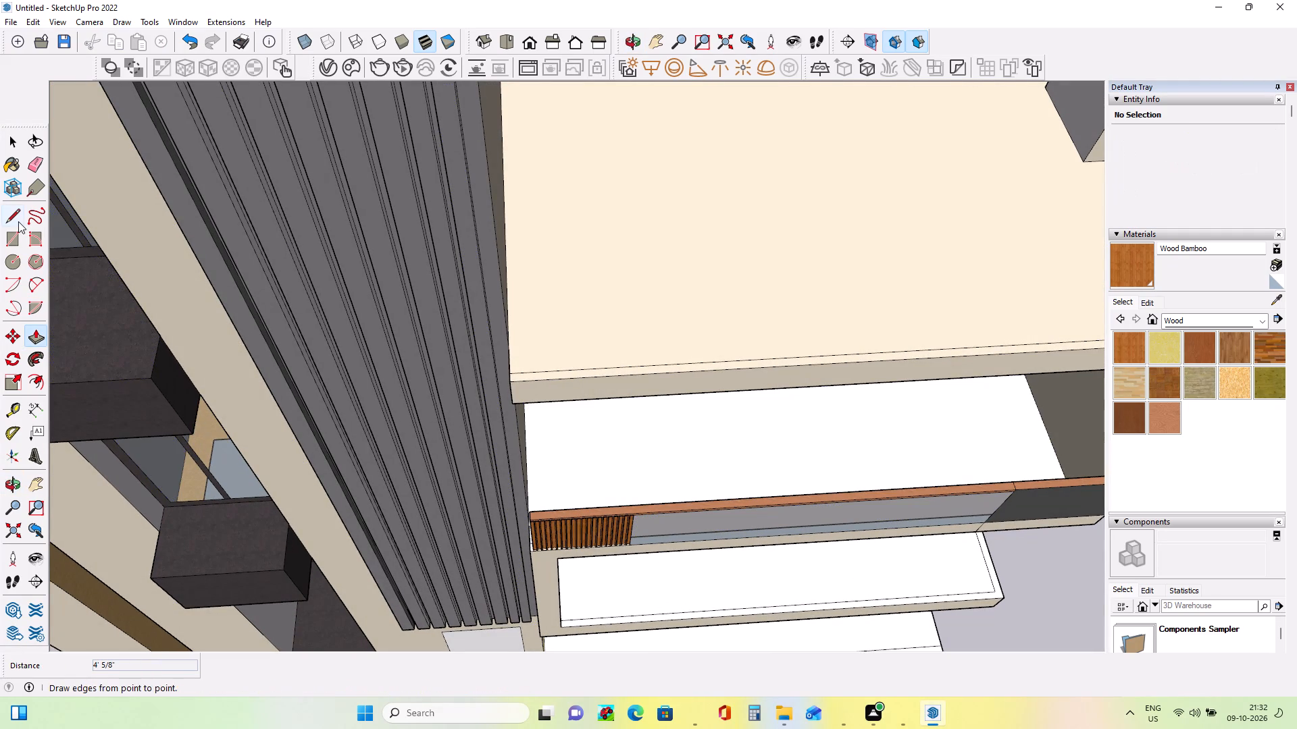
{"action": "left_click", "coordinate": [13, 241]}
{"action": "scroll", "coordinate": [532, 416], "scroll_direction": "up", "scroll_amount": 7}
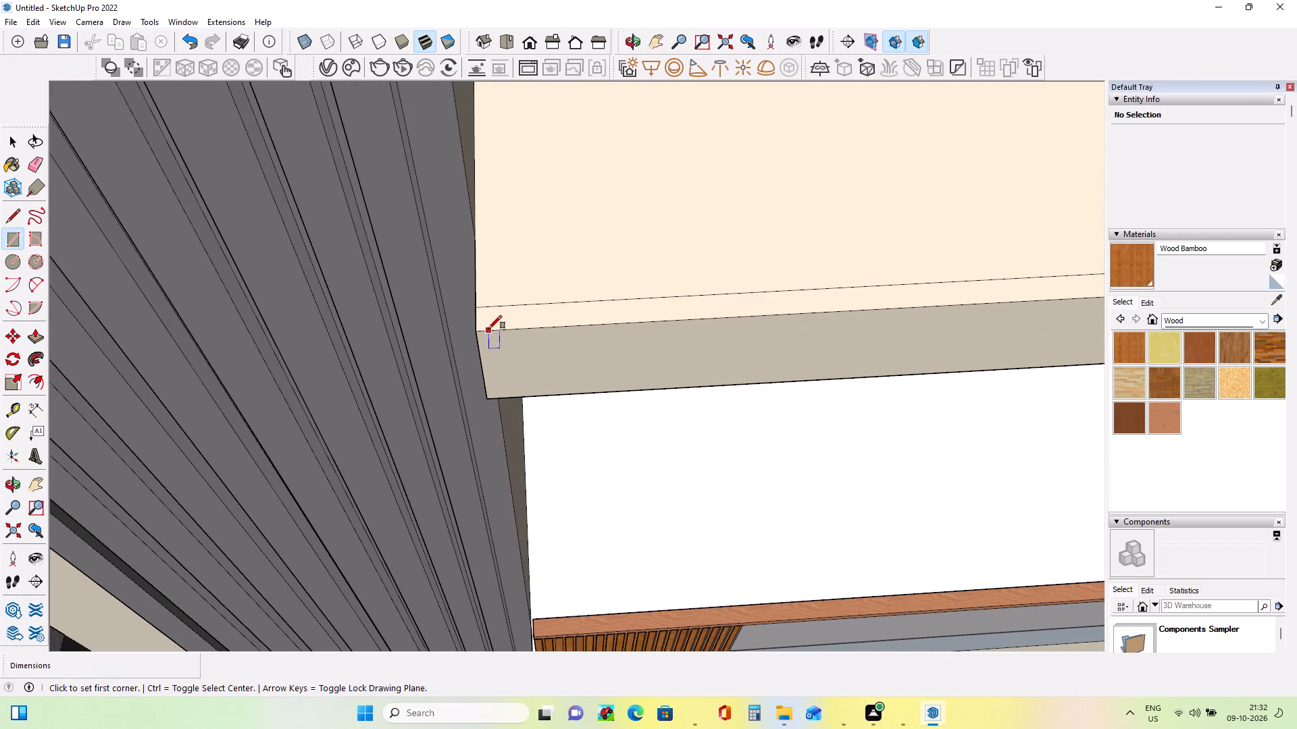
{"action": "left_click", "coordinate": [476, 328]}
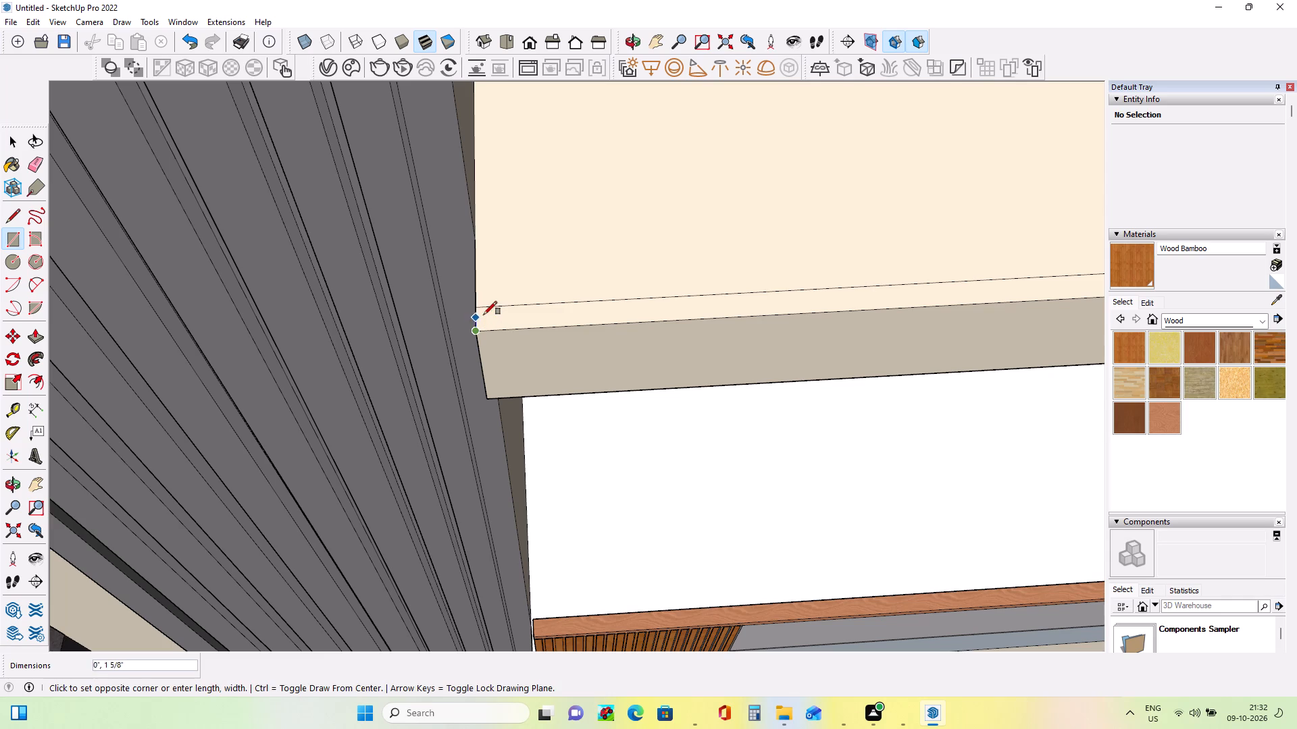
{"action": "left_click", "coordinate": [488, 308]}
Draw a second rectangle about 3/4" by 2 1/2" across the front strip, leaving a narrow gap after the first one.
{"action": "middle_click_drag", "start_coordinate": [503, 342], "coordinate": [510, 349]}
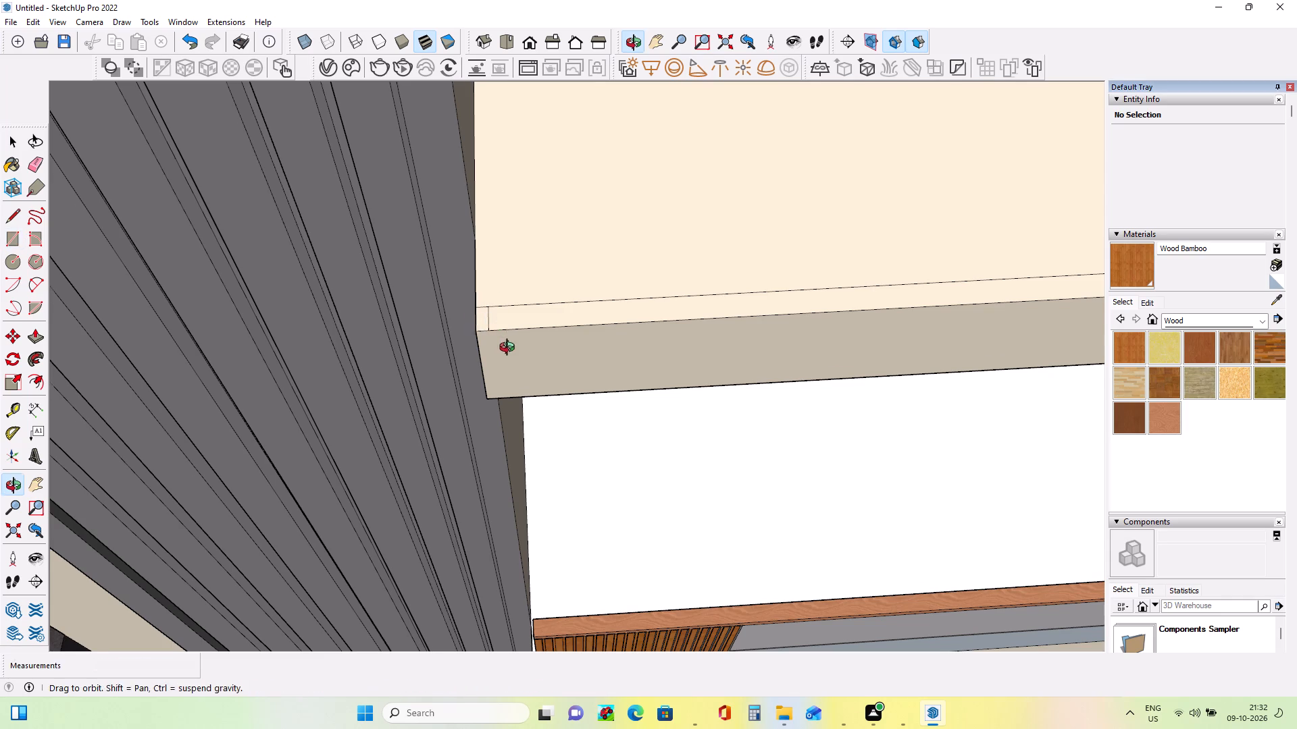
{"action": "middle_click_drag", "start_coordinate": [510, 349], "coordinate": [513, 356]}
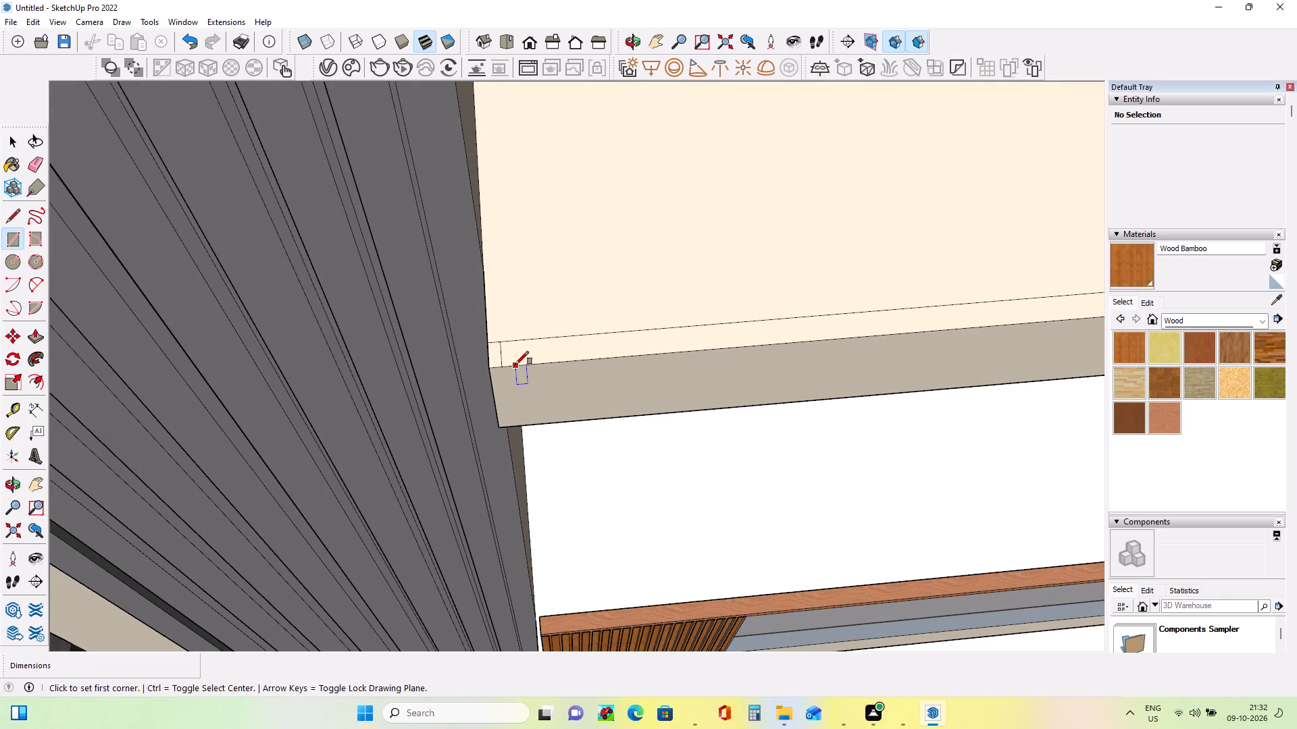
{"action": "scroll", "coordinate": [515, 364], "scroll_direction": "up", "scroll_amount": 6}
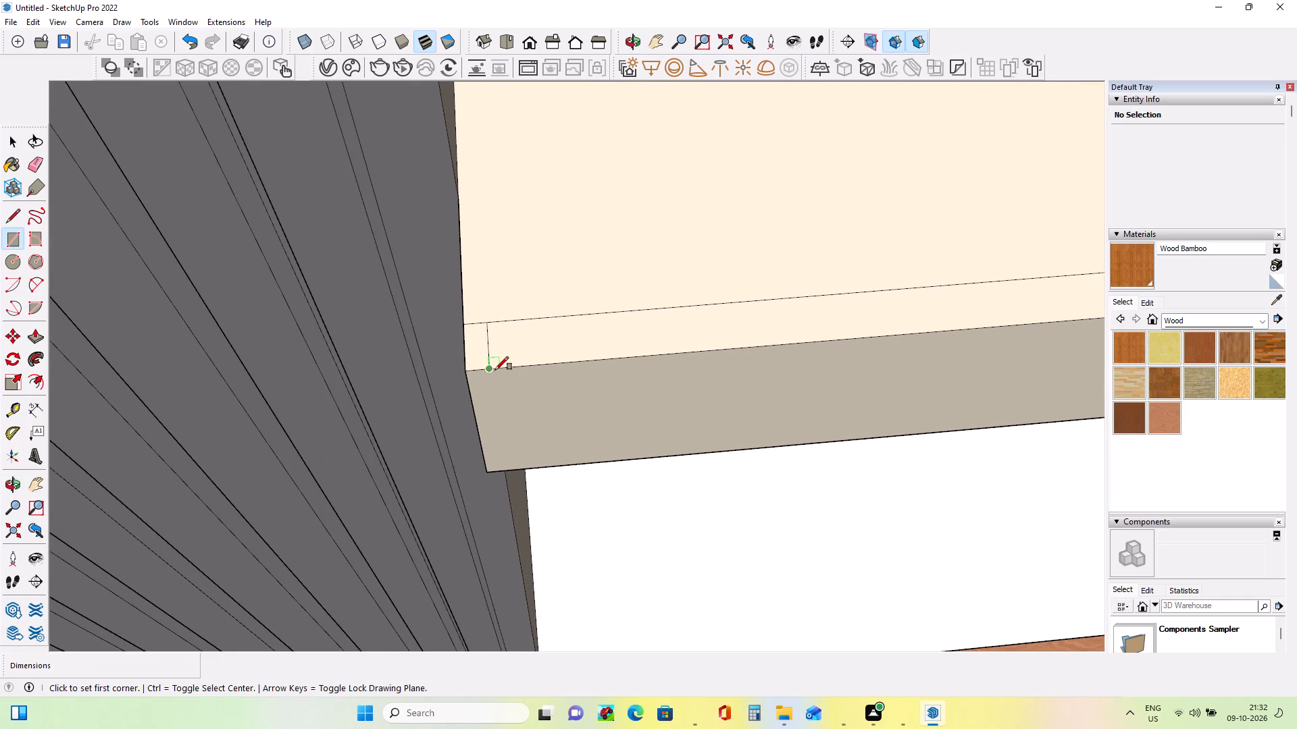
{"action": "left_click", "coordinate": [499, 370]}
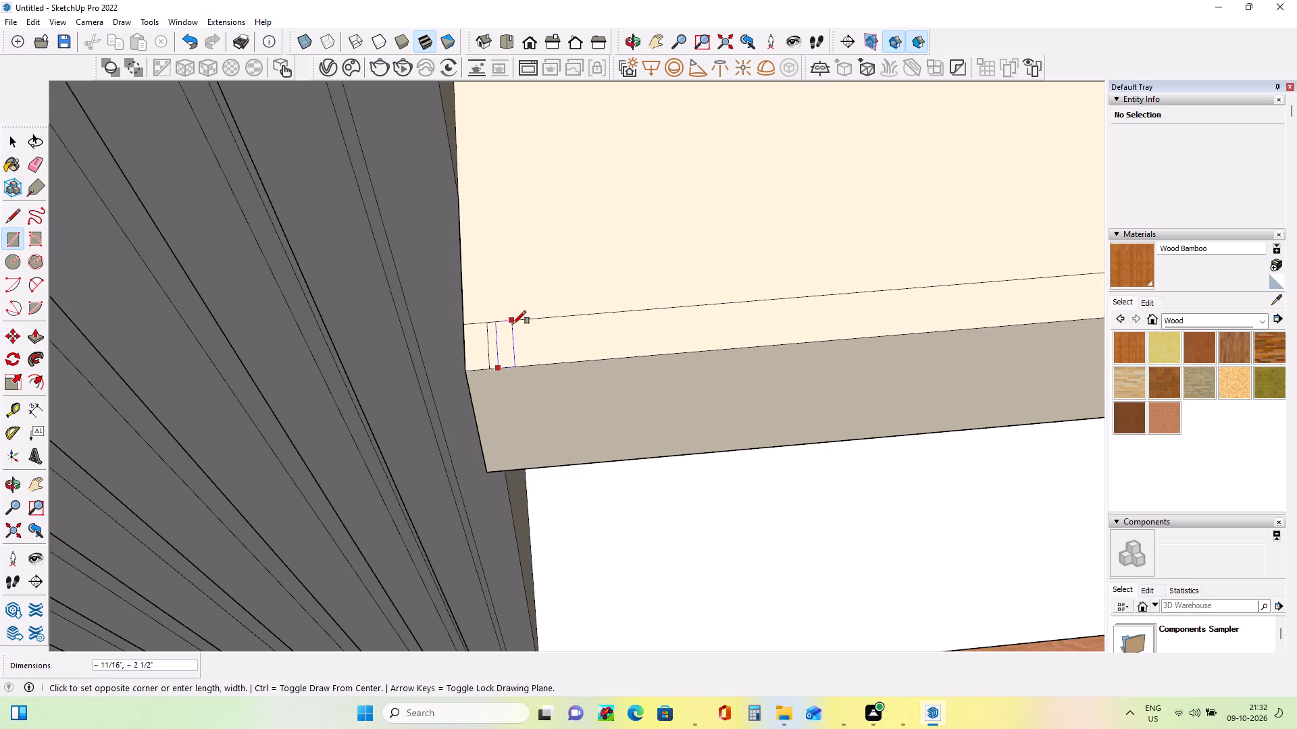
{"action": "left_click", "coordinate": [513, 324]}
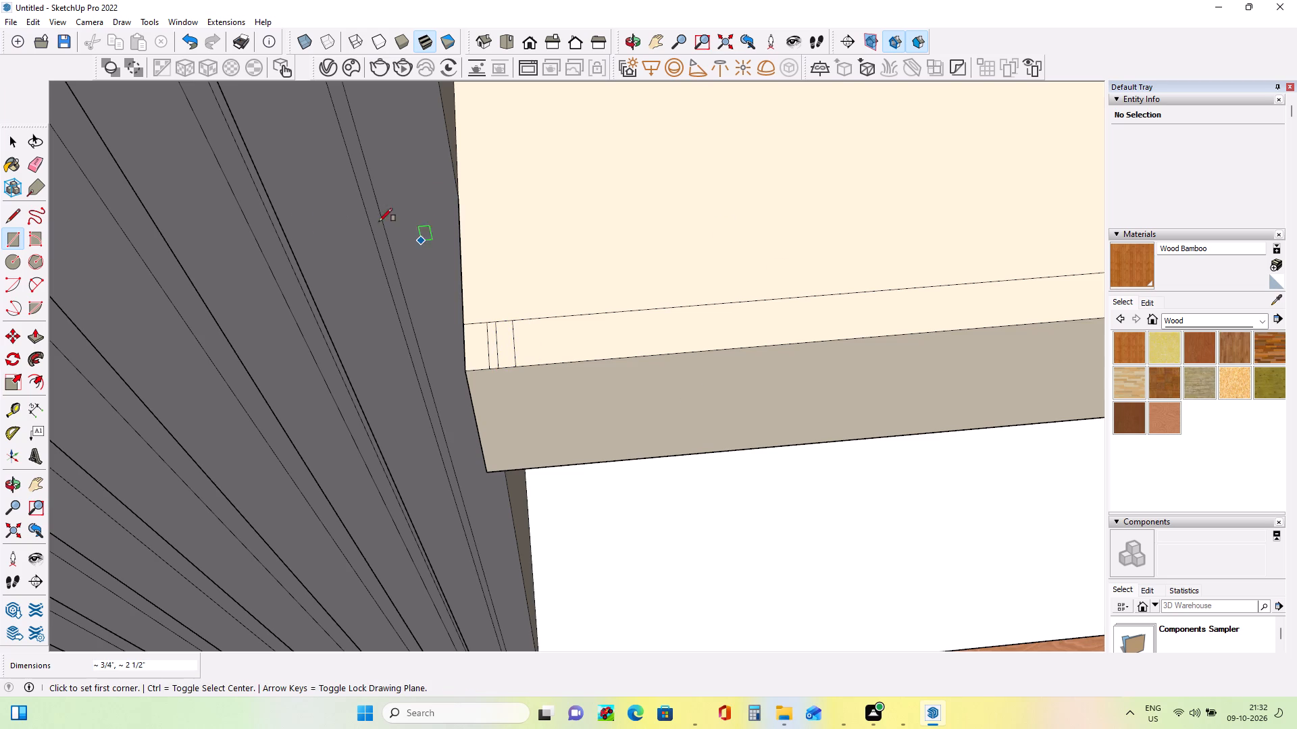
Copy the second rectangle's edges 1 1/16" along the upper terrace's front strip and multiply the copy by 20.
{"action": "left_click", "coordinate": [15, 155]}
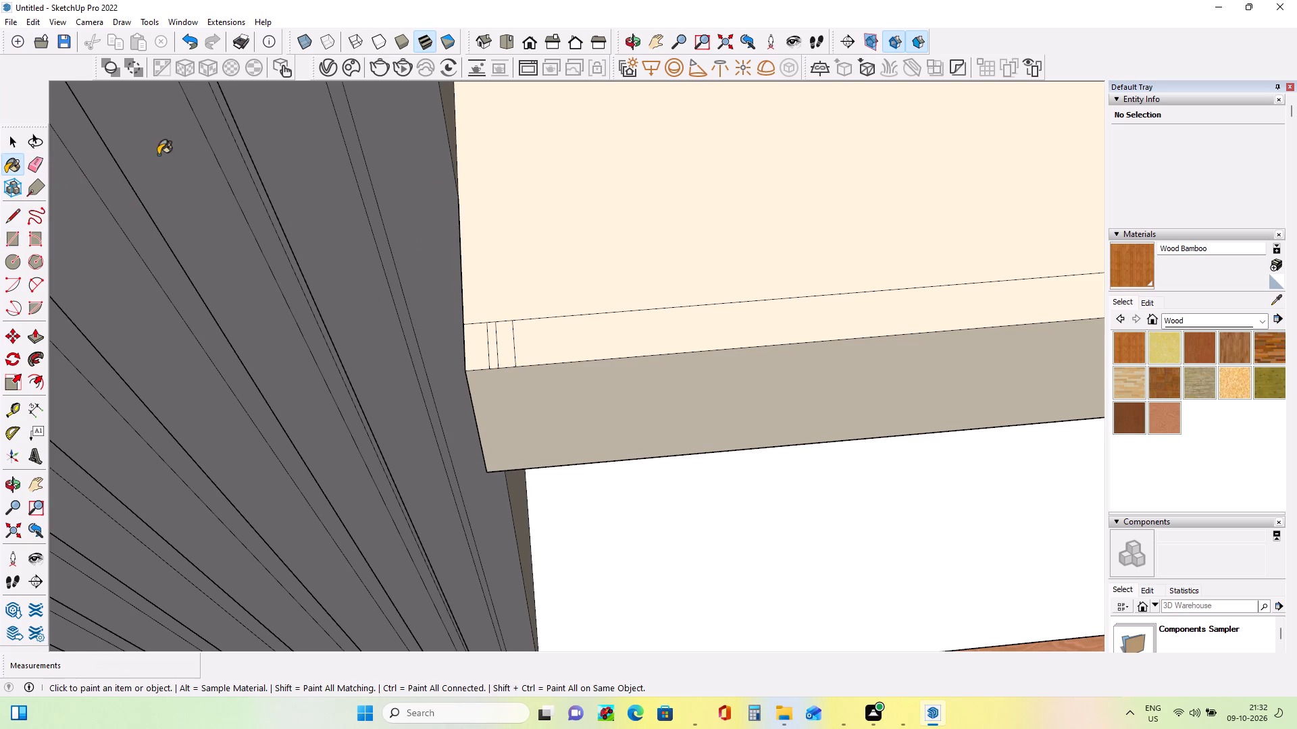
{"action": "left_click", "coordinate": [7, 141]}
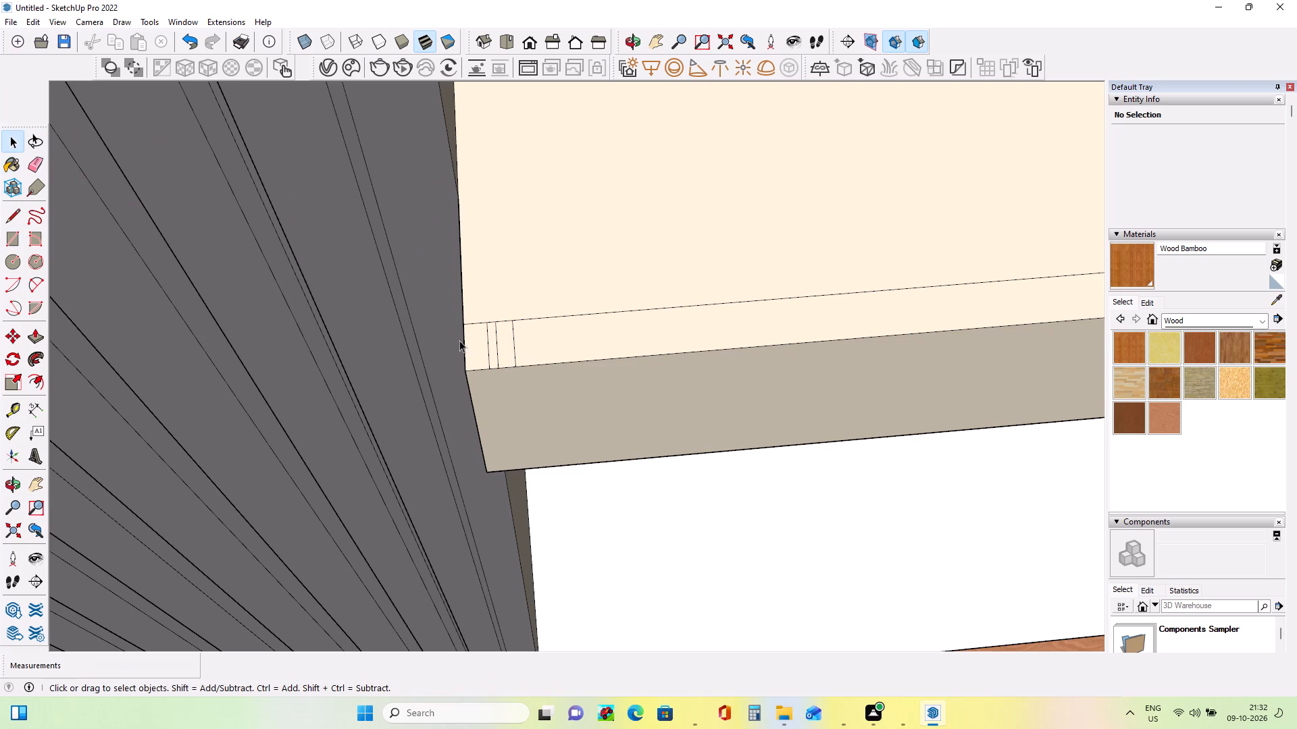
{"action": "left_click", "coordinate": [497, 353], "text": "ctrl"}
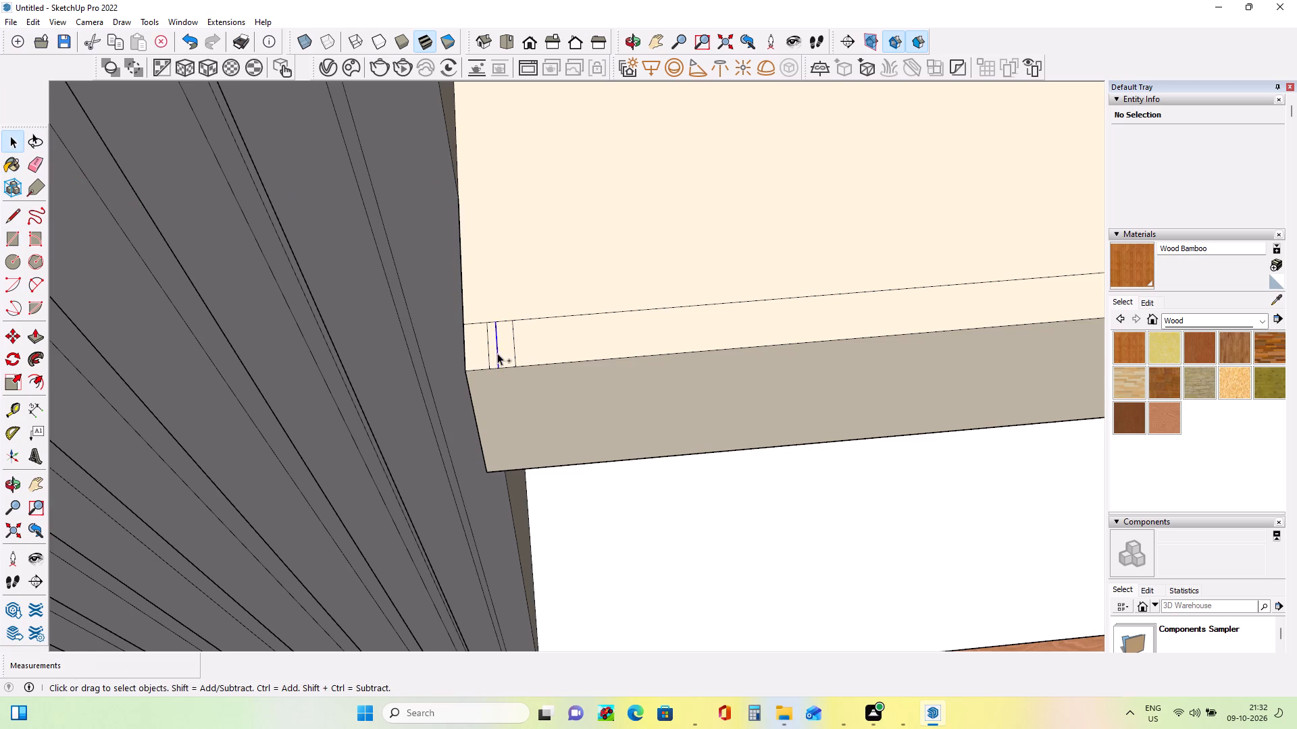
{"action": "left_click", "coordinate": [515, 358], "text": "ctrl"}
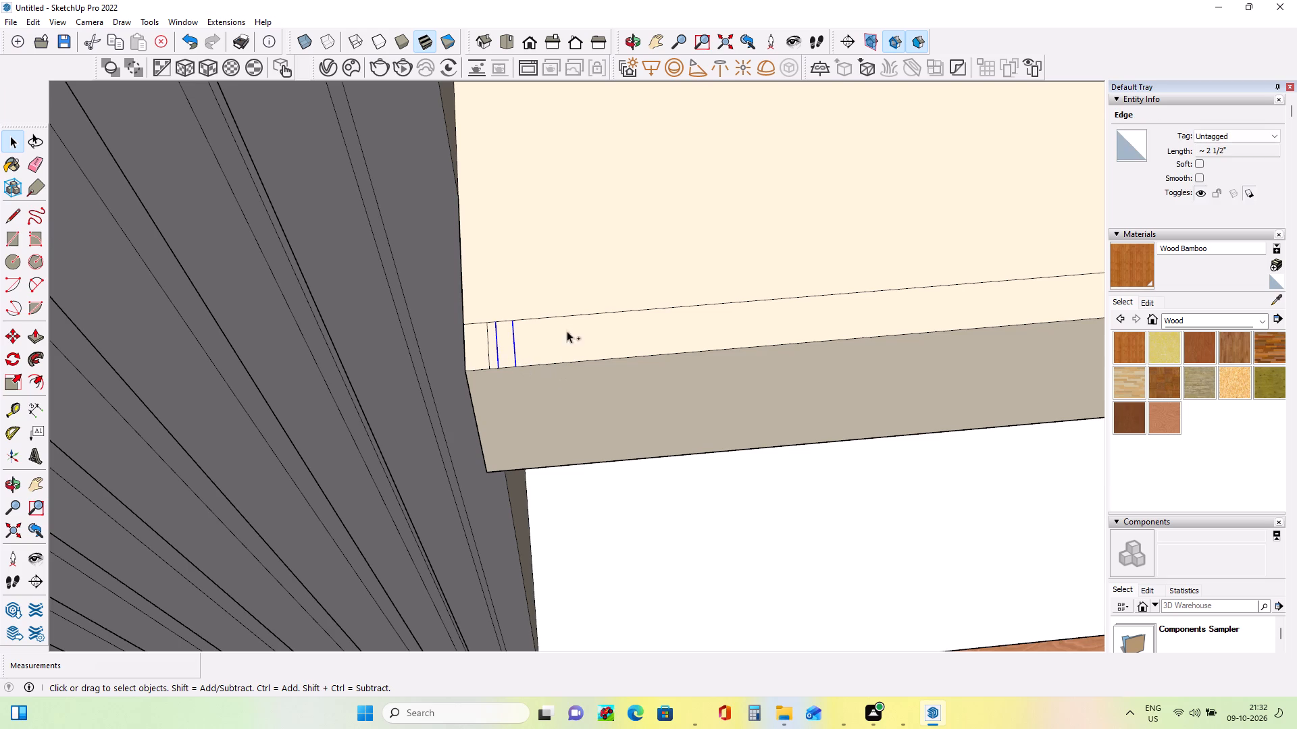
{"action": "left_click", "coordinate": [503, 321], "text": "ctrl"}
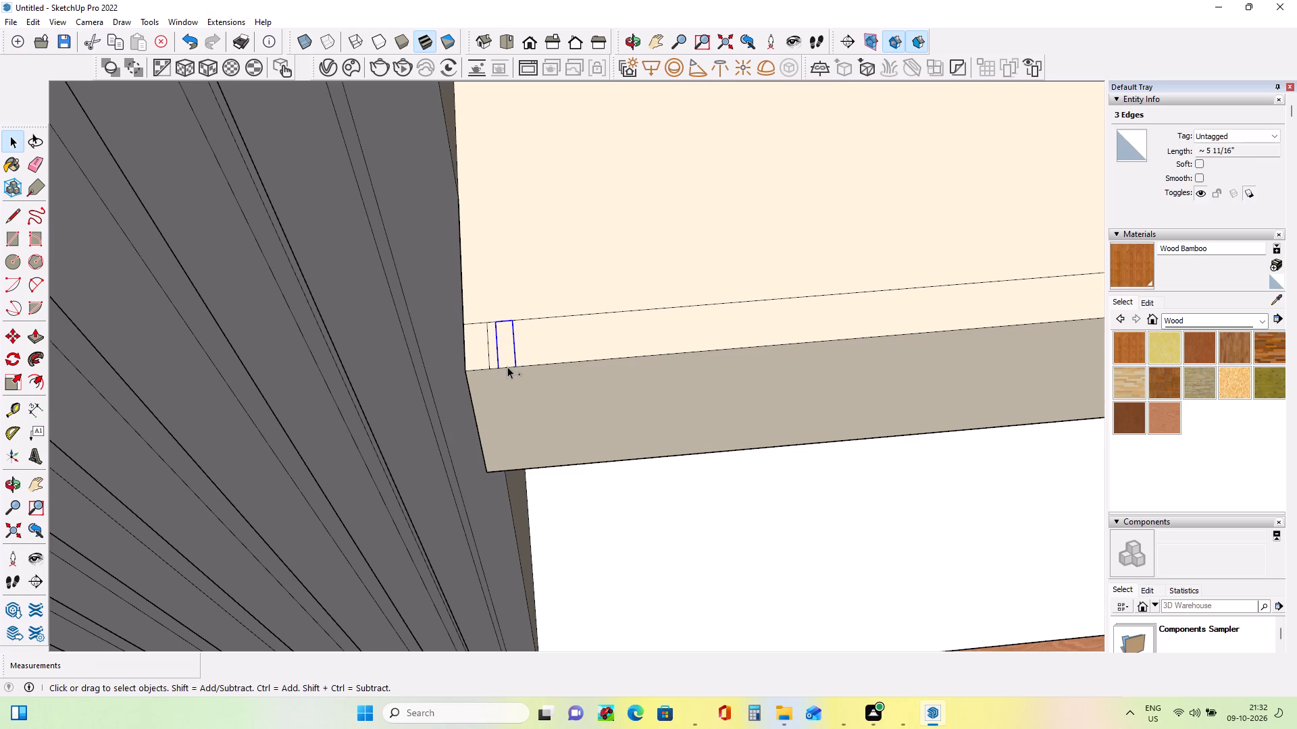
{"action": "left_click", "coordinate": [508, 364], "text": "ctrl"}
{"action": "left_click", "coordinate": [509, 367], "text": "ctrl"}
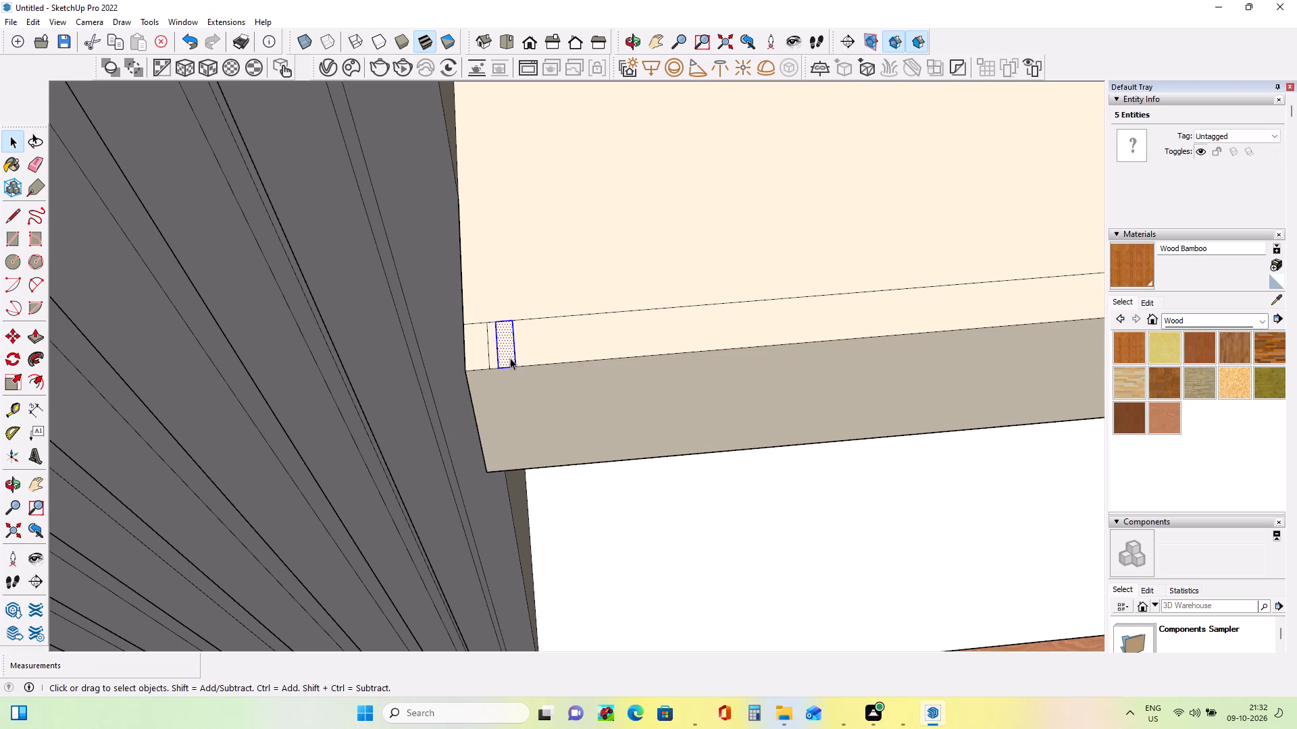
{"action": "left_click", "coordinate": [511, 356], "text": "shift"}
{"action": "middle_click_drag", "start_coordinate": [594, 371], "coordinate": [557, 377]}
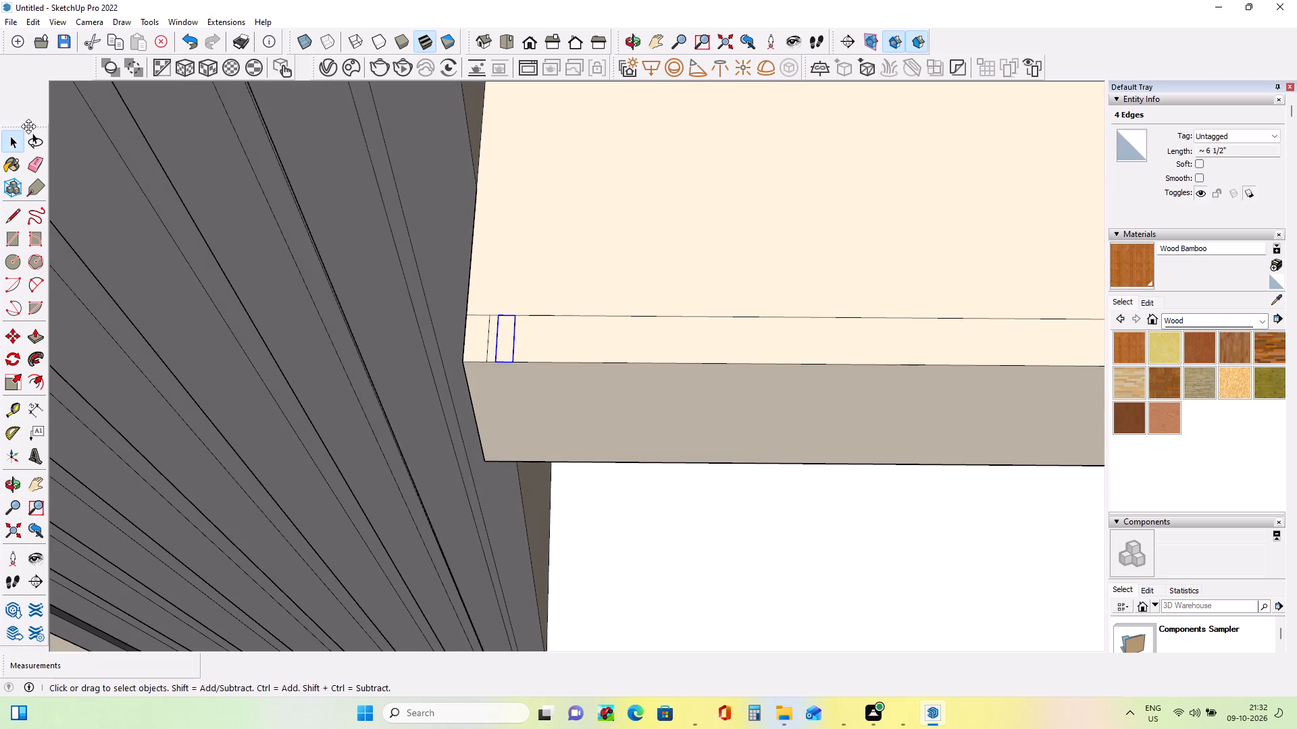
{"action": "left_click", "coordinate": [17, 331]}
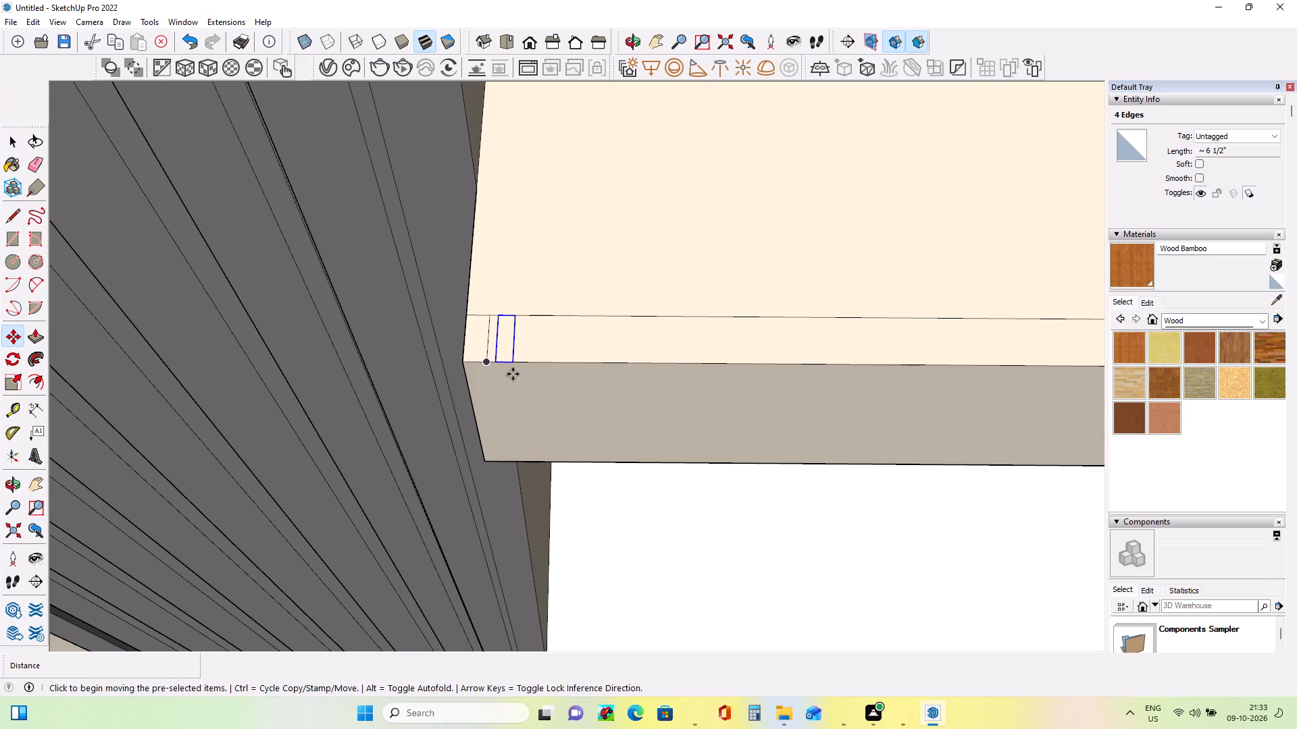
{"action": "left_click", "coordinate": [515, 364]}
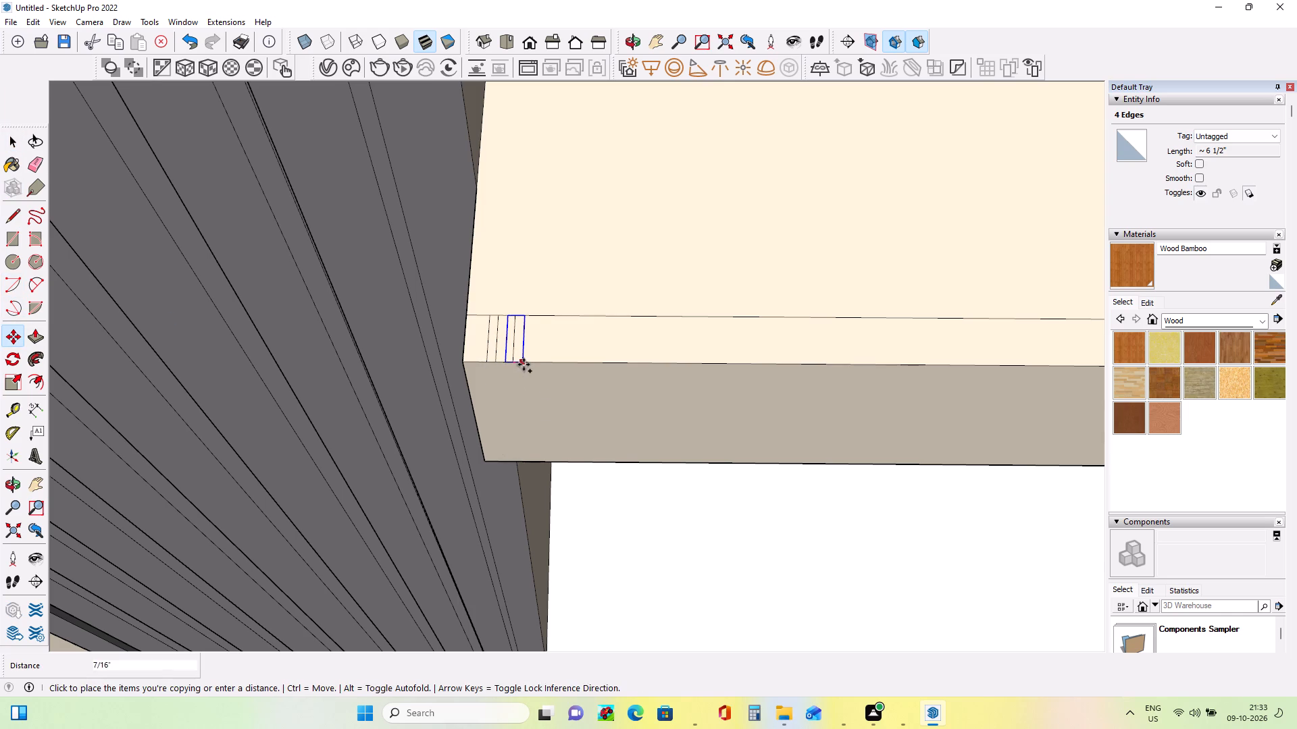
{"action": "left_click", "coordinate": [537, 365]}
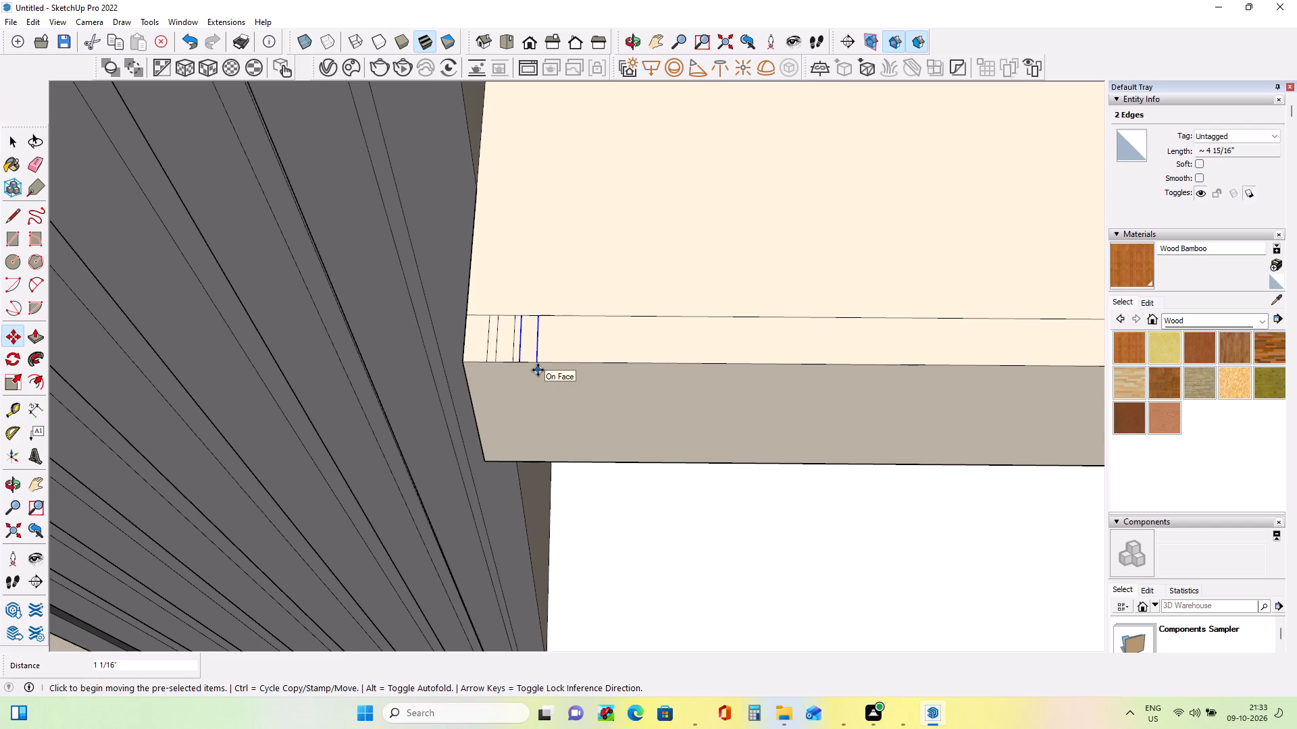
{"action": "key", "text": "shift+asterisk"}
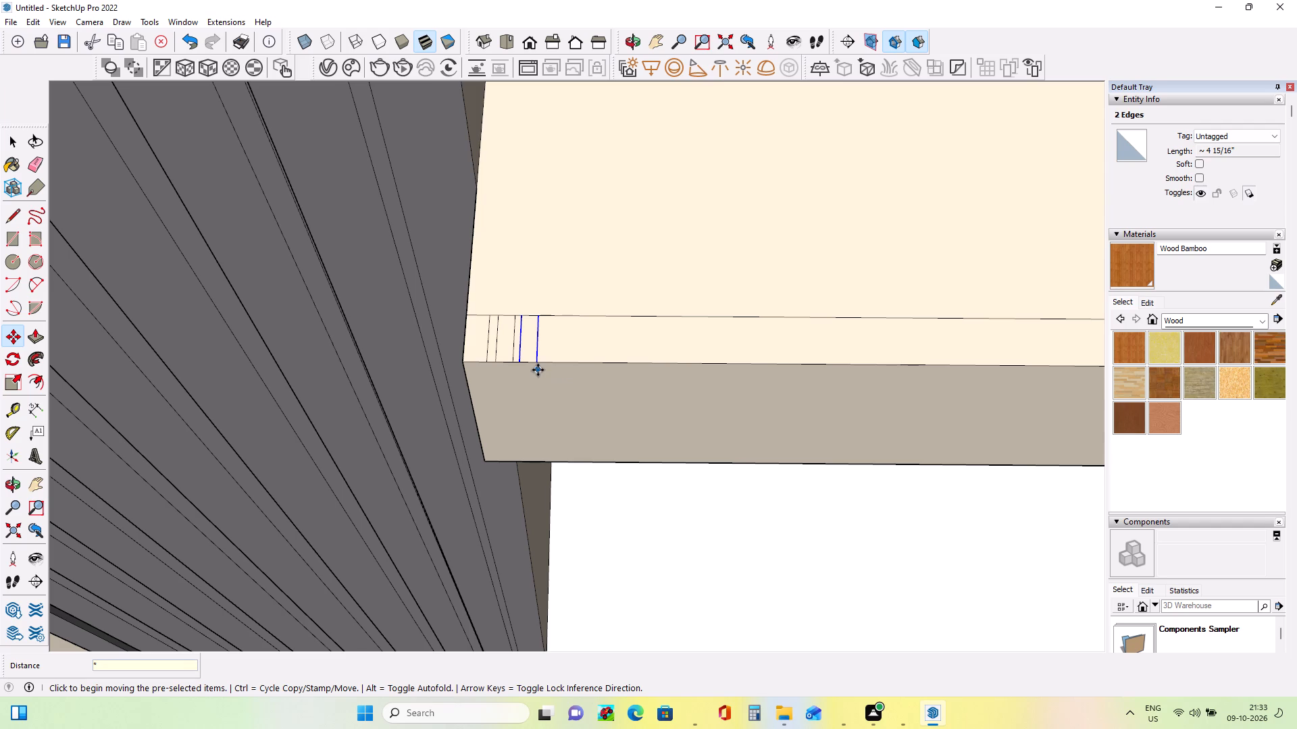
{"action": "key", "text": "2"}
{"action": "key", "text": "0"}
{"action": "key", "text": "Return"}
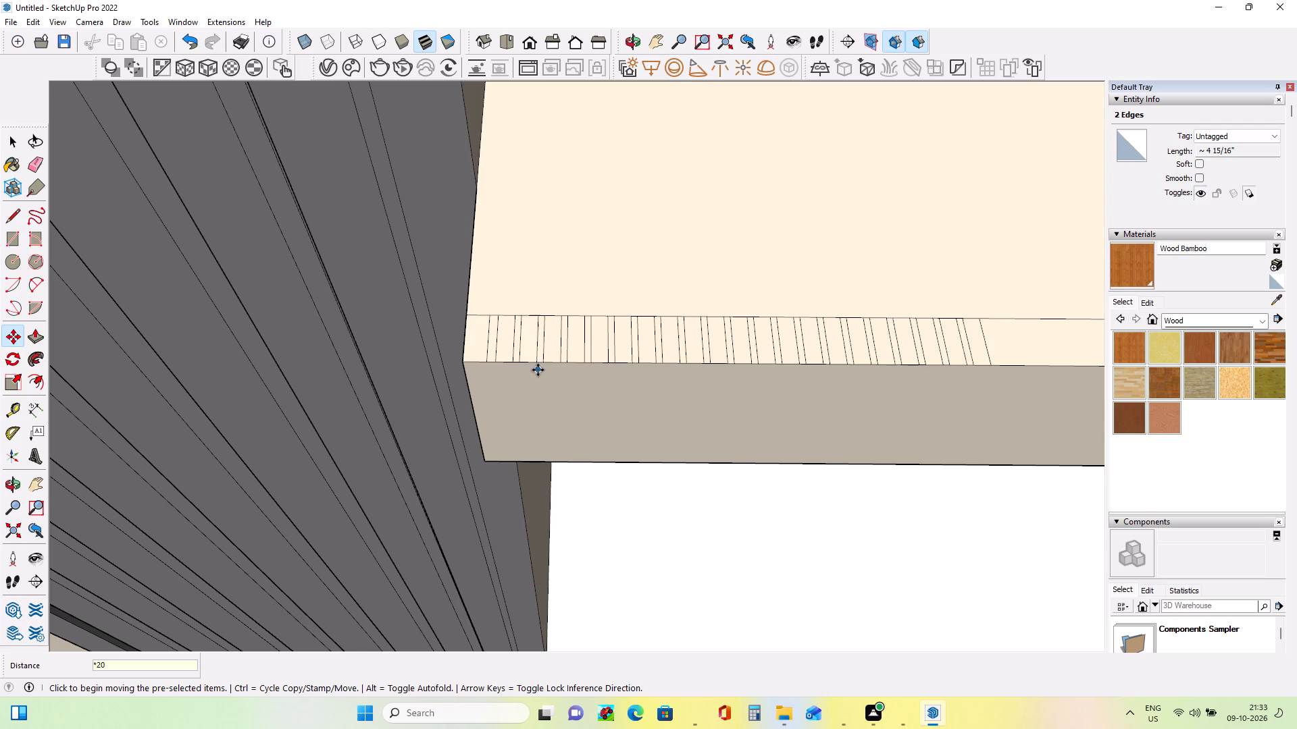
Copy the last slat's two edges about 1 1/4" further along the upper terrace's front strip.
{"action": "scroll", "coordinate": [538, 370], "scroll_direction": "down", "scroll_amount": 9}
{"action": "scroll", "coordinate": [538, 370], "scroll_direction": "up", "scroll_amount": 1}
{"action": "scroll", "coordinate": [538, 370], "scroll_direction": "down", "scroll_amount": 5}
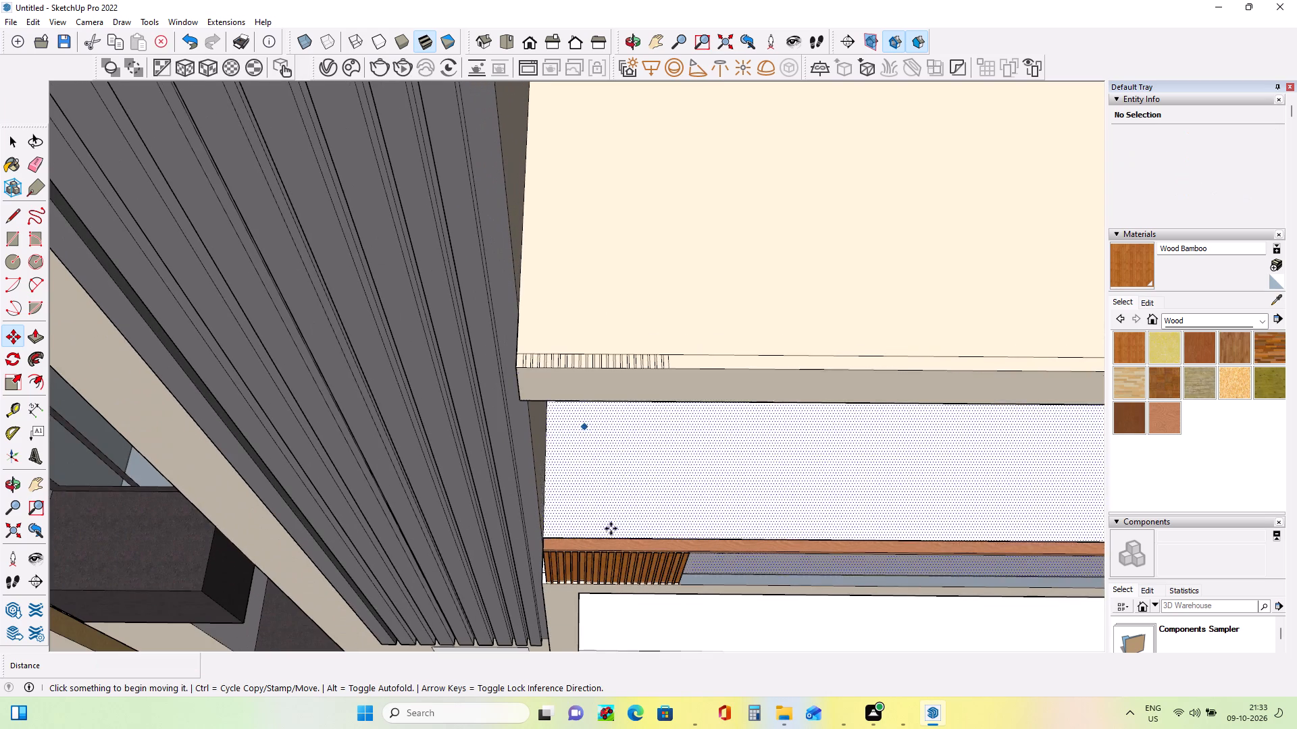
{"action": "middle_click_drag", "start_coordinate": [615, 580], "coordinate": [629, 458]}
{"action": "scroll", "coordinate": [631, 459], "scroll_direction": "down", "scroll_amount": 4}
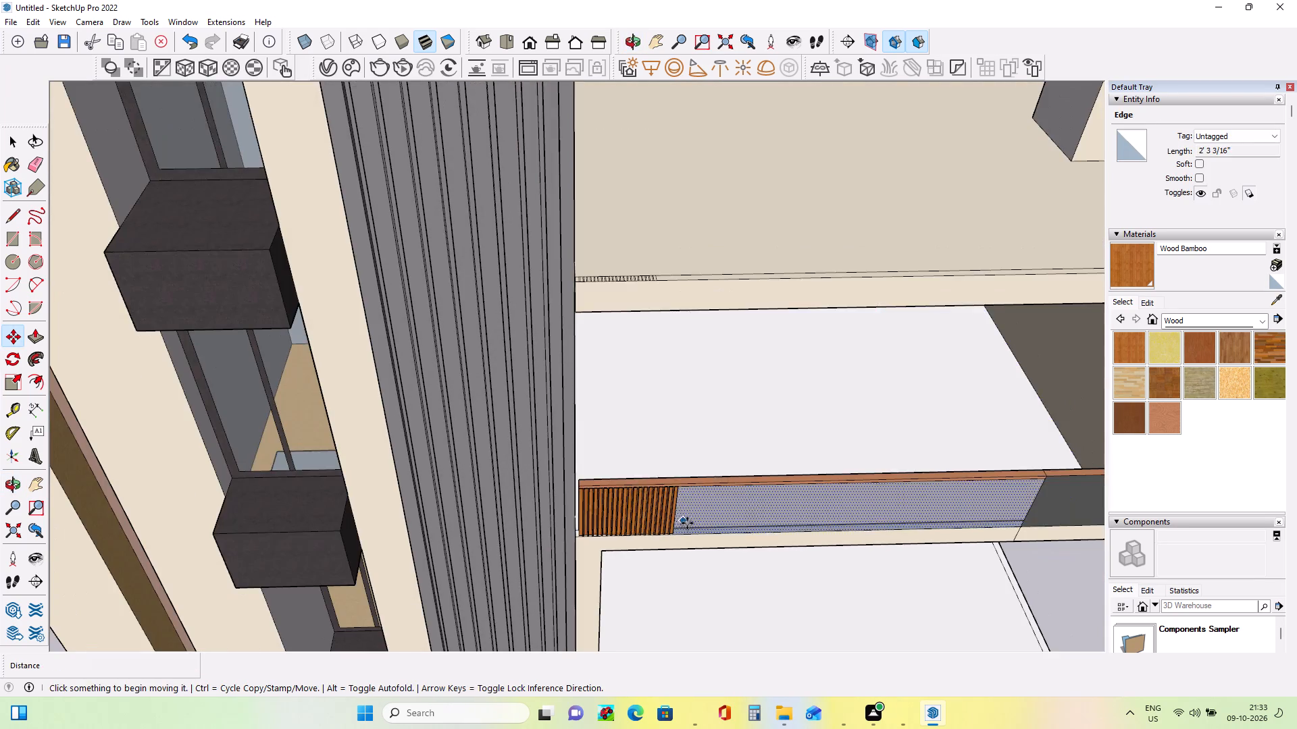
{"action": "middle_click_drag", "start_coordinate": [680, 515], "coordinate": [663, 431]}
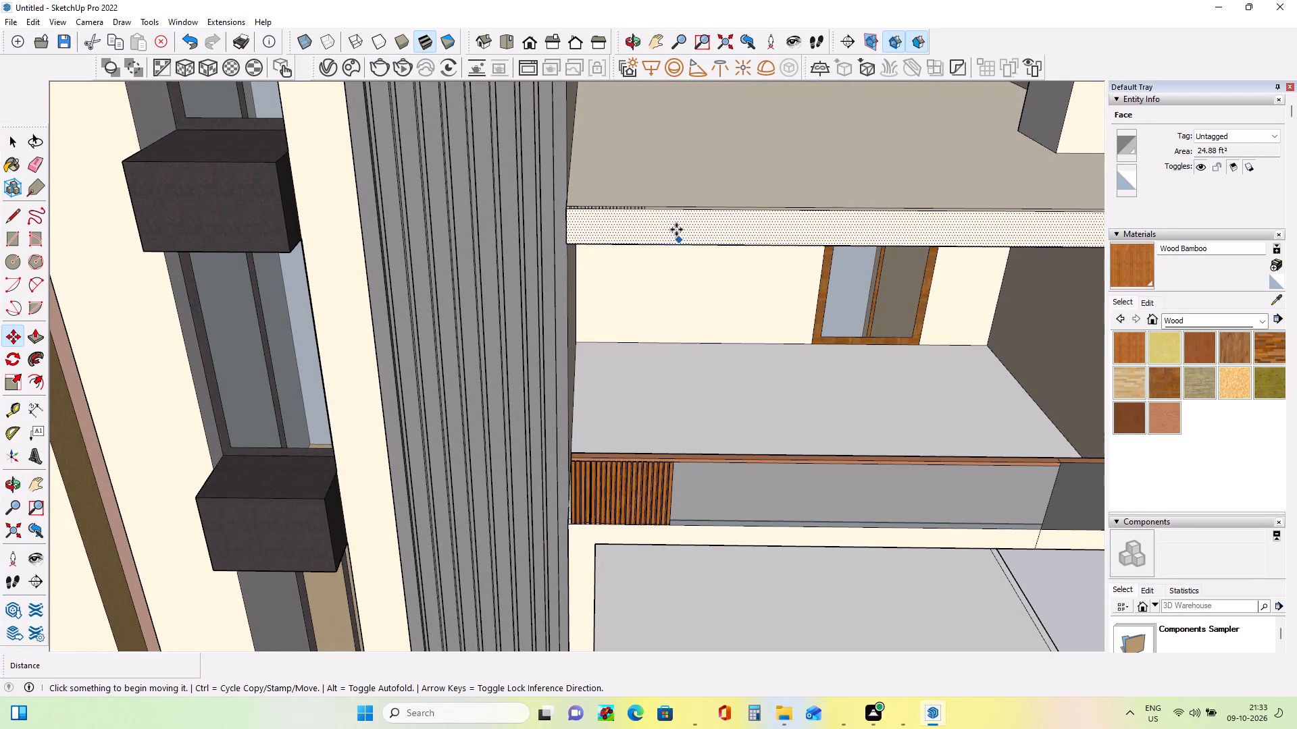
{"action": "middle_click_drag", "start_coordinate": [676, 277], "coordinate": [647, 464]}
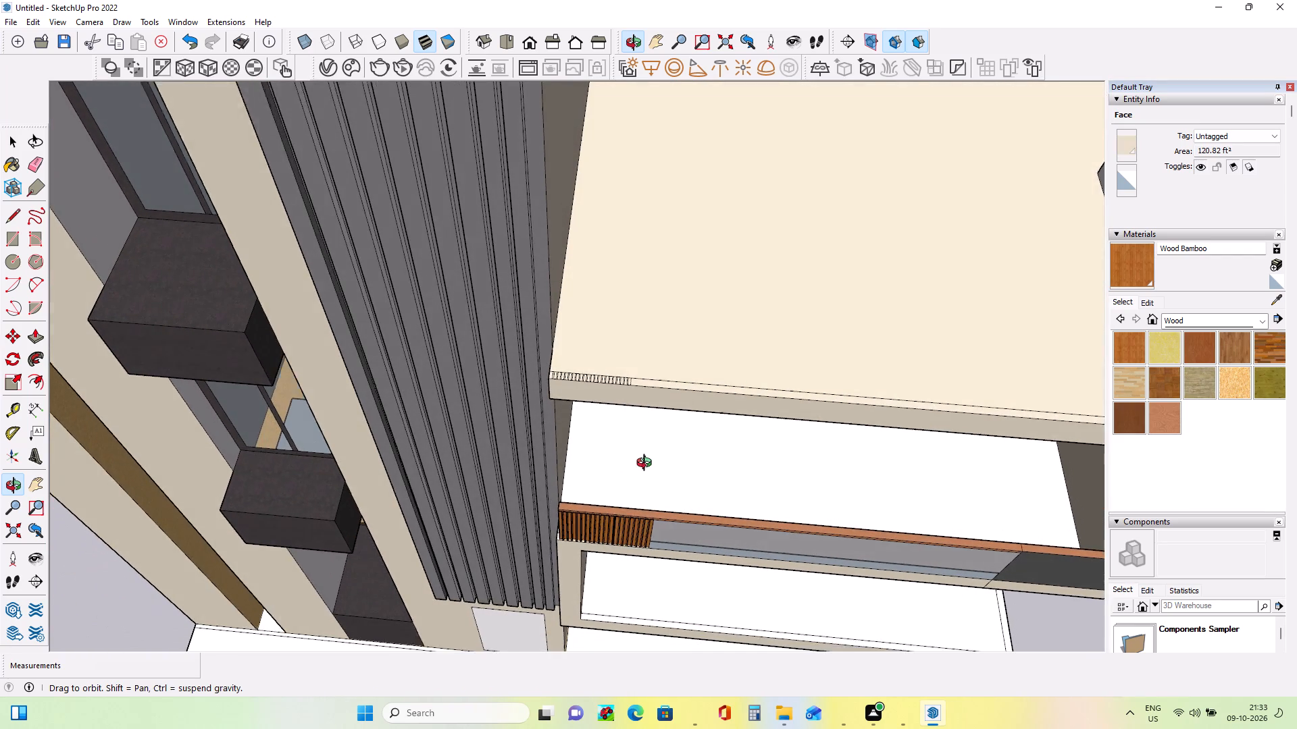
{"action": "middle_click_drag", "start_coordinate": [647, 464], "coordinate": [647, 467]}
{"action": "scroll", "coordinate": [634, 417], "scroll_direction": "up", "scroll_amount": 7}
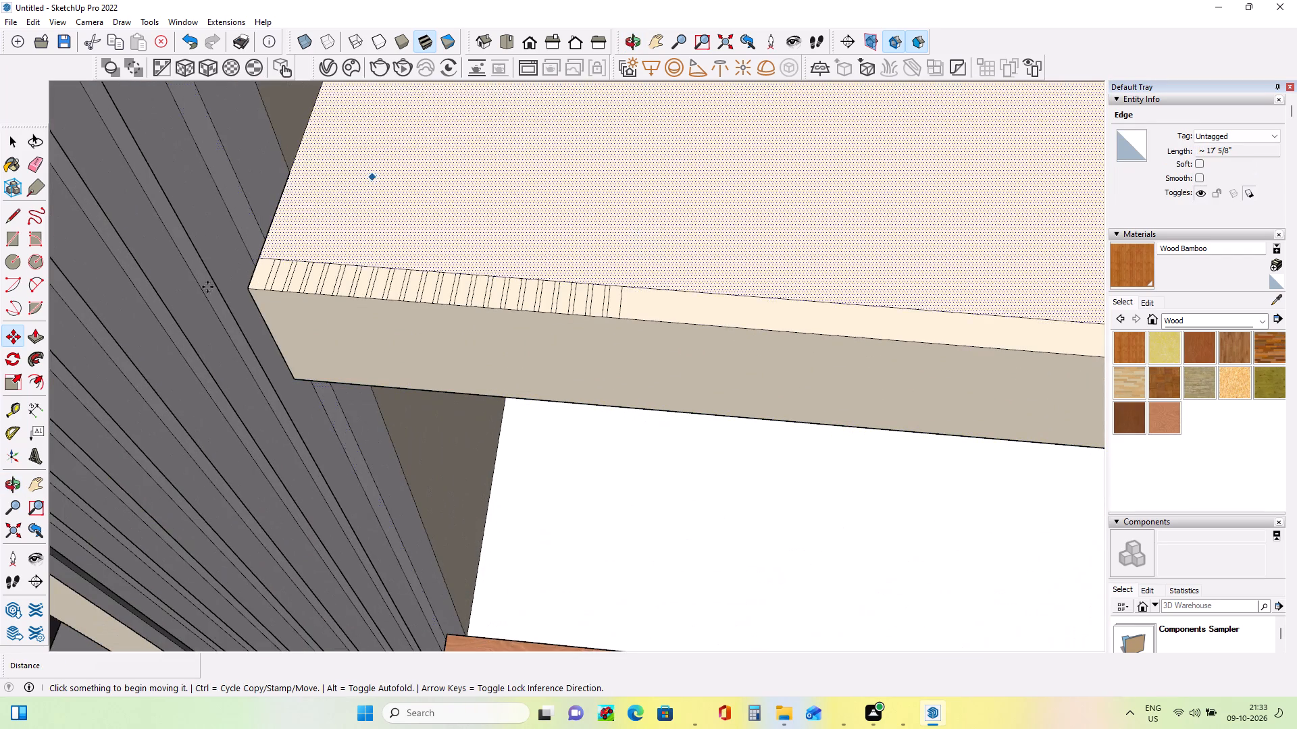
{"action": "left_click", "coordinate": [9, 141]}
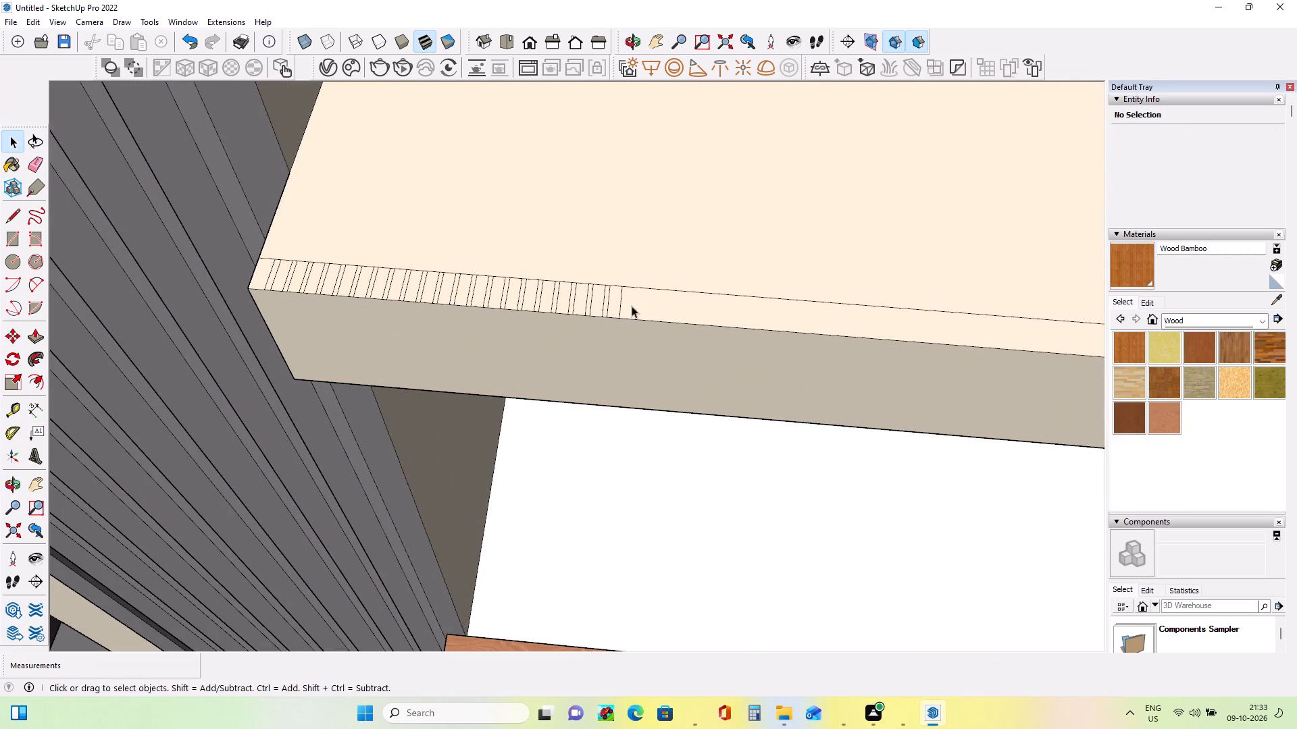
{"action": "left_click", "coordinate": [608, 315]}
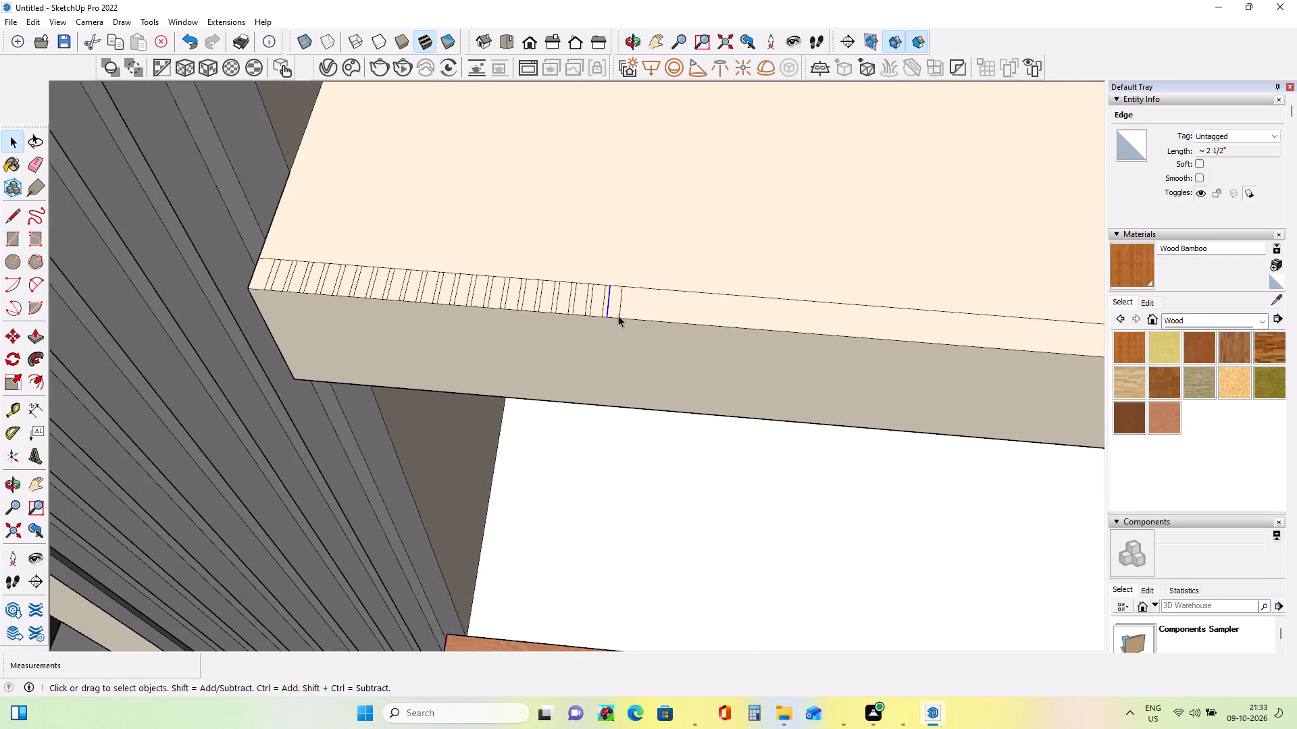
{"action": "left_click", "coordinate": [618, 311], "text": "ctrl"}
{"action": "left_click", "coordinate": [17, 340]}
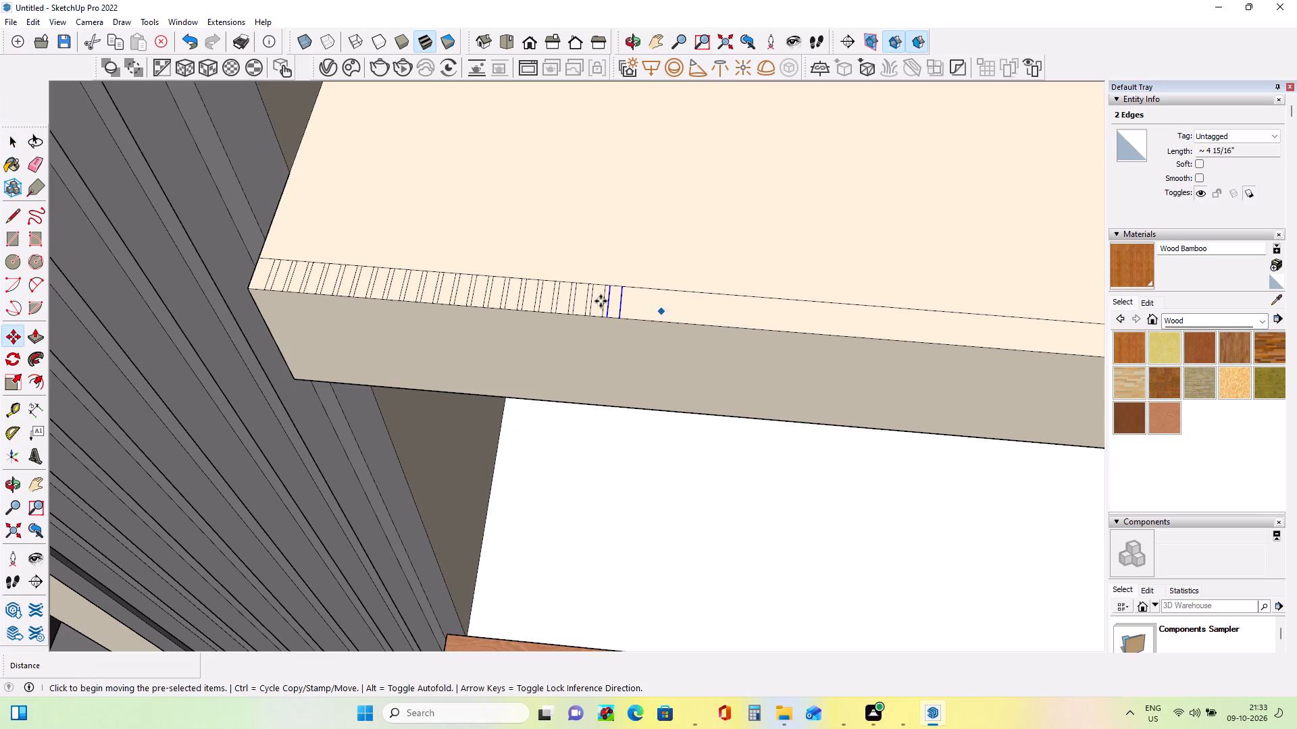
{"action": "left_click", "coordinate": [621, 319]}
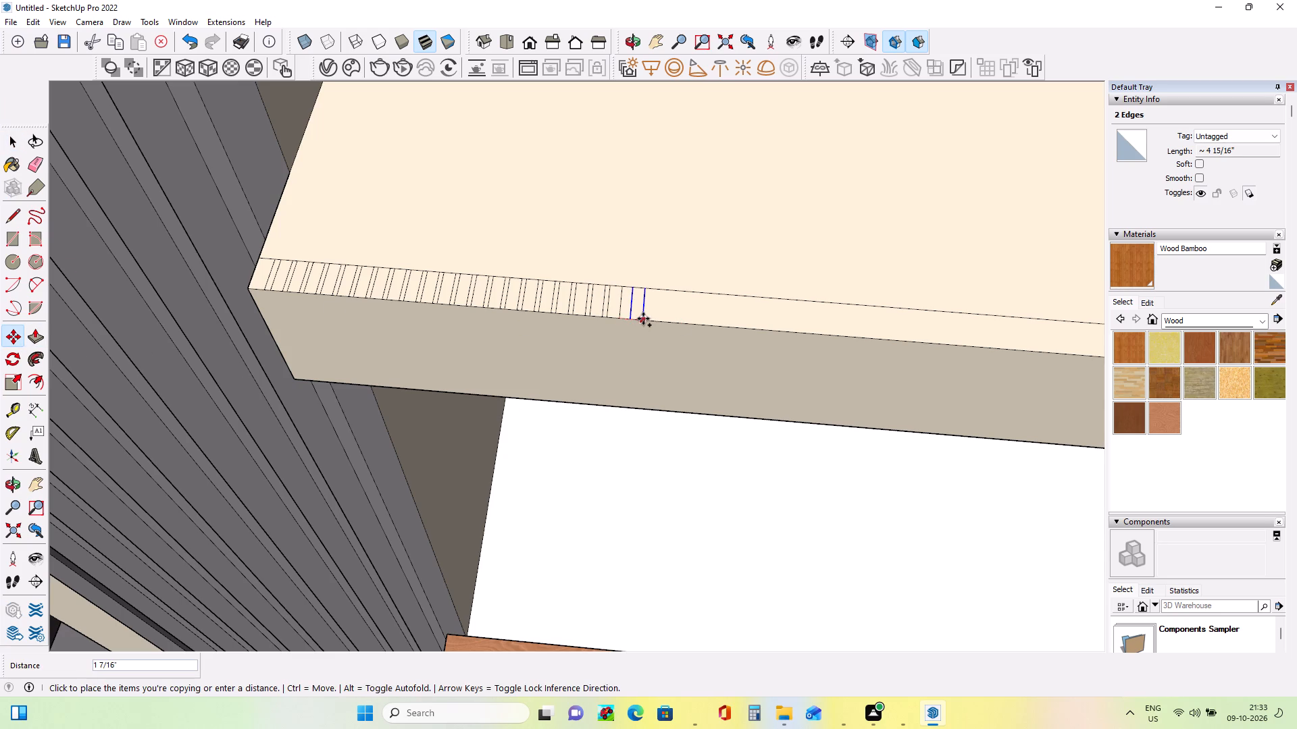
{"action": "left_click", "coordinate": [640, 319]}
{"action": "left_click", "coordinate": [640, 319], "text": "ctrl"}
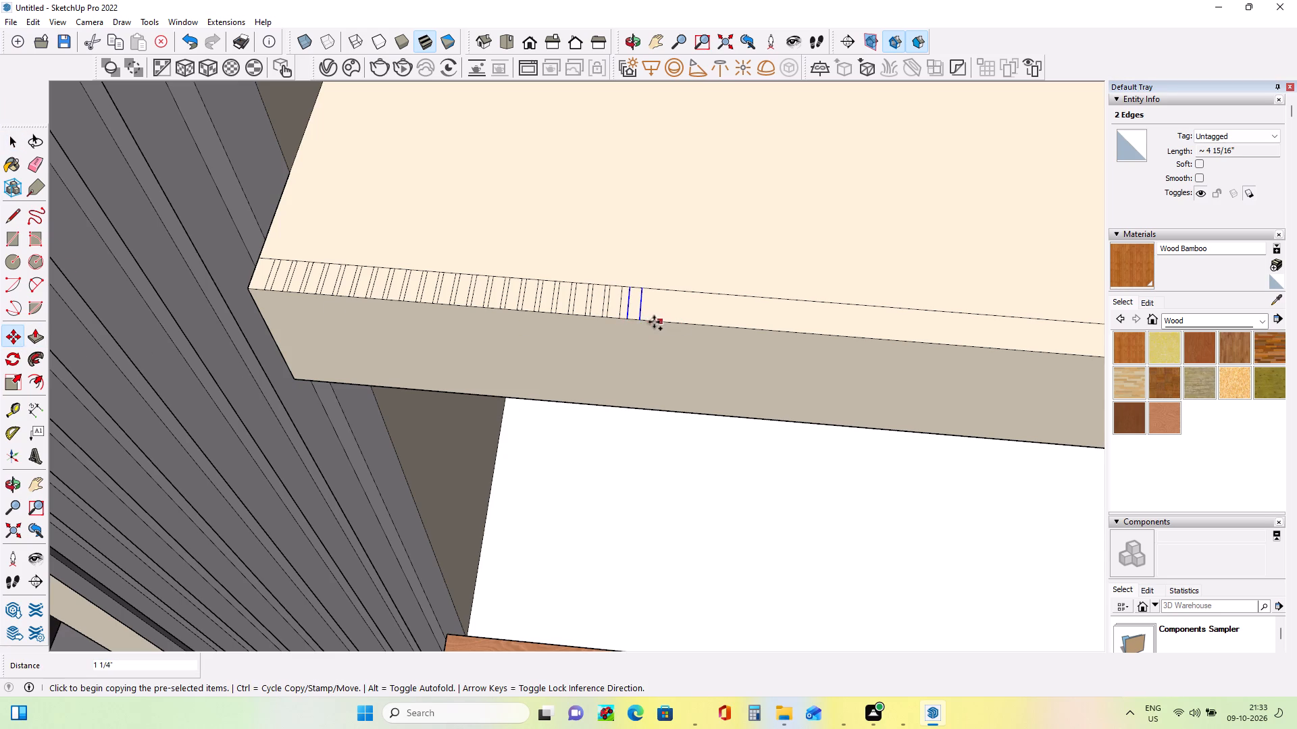
Make three more copies of the edge pair, one after another along the front strip, starting with a spacing of about 1 1/8".
{"action": "left_click", "coordinate": [639, 320]}
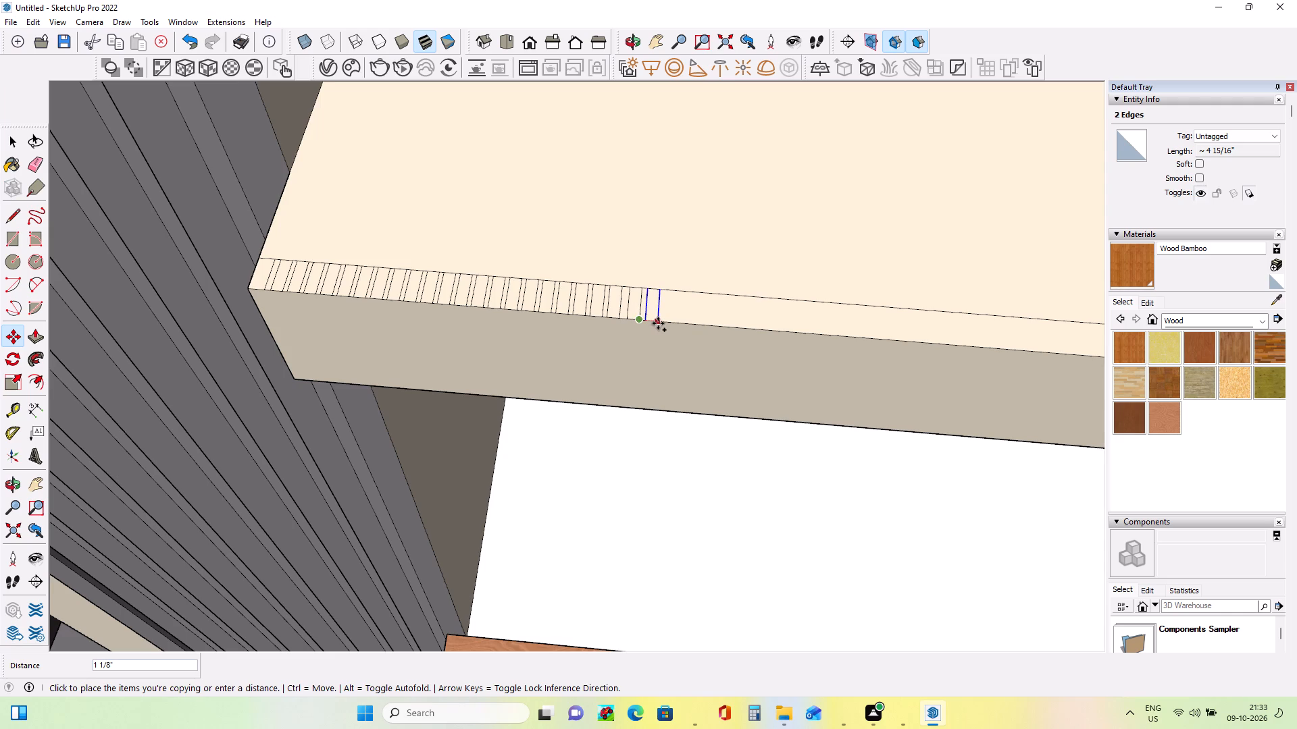
{"action": "left_click", "coordinate": [658, 323]}
{"action": "left_click", "coordinate": [658, 323]}
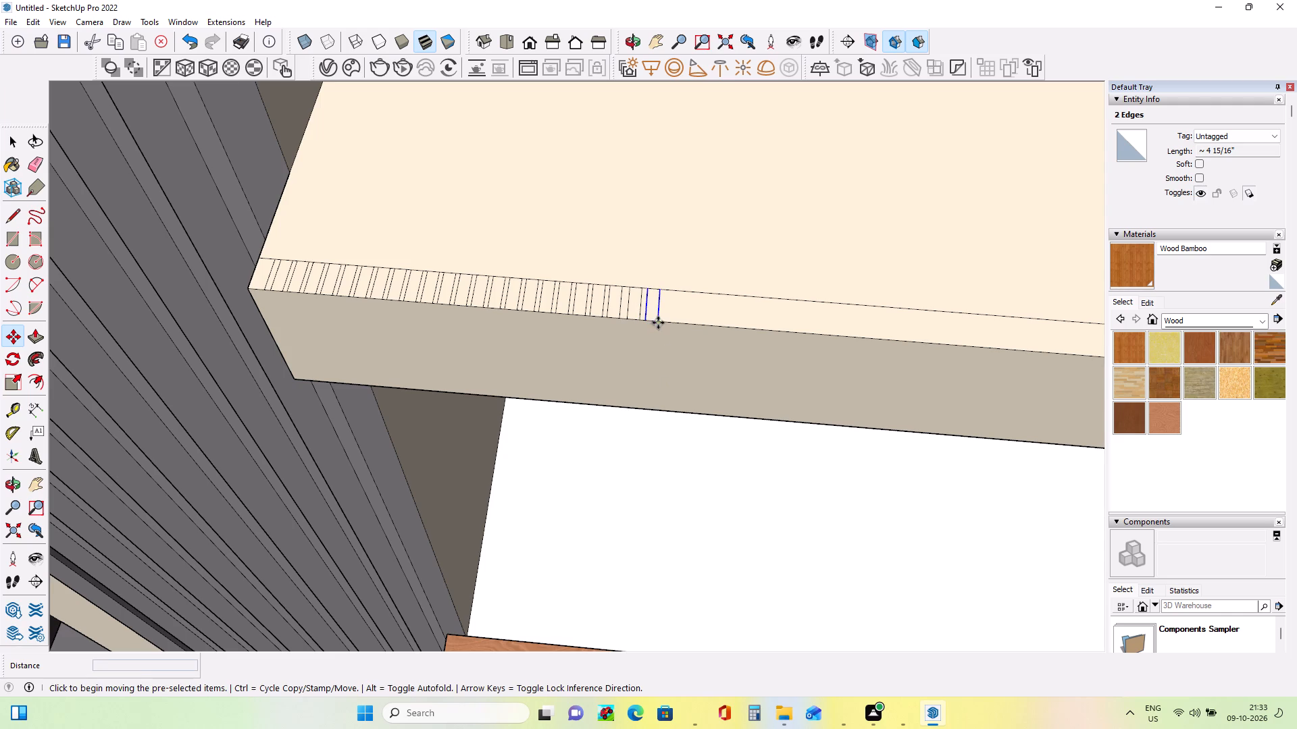
{"action": "left_click", "coordinate": [679, 323]}
{"action": "left_click", "coordinate": [679, 323], "text": "ctrl"}
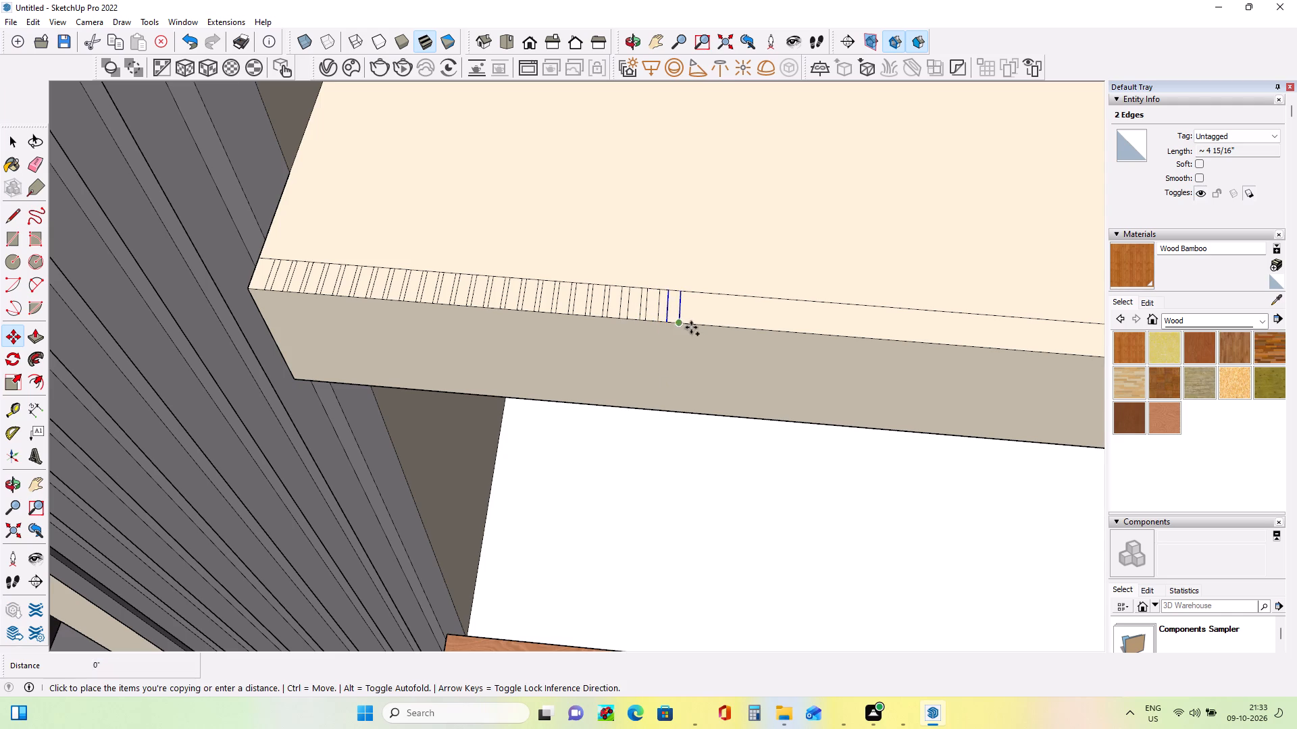
{"action": "left_click", "coordinate": [699, 328]}
Draw a line about 7' 6" long from the end of the lower slatted railing up to the upper terrace's front edge.
{"action": "scroll", "coordinate": [690, 373], "scroll_direction": "down", "scroll_amount": 8}
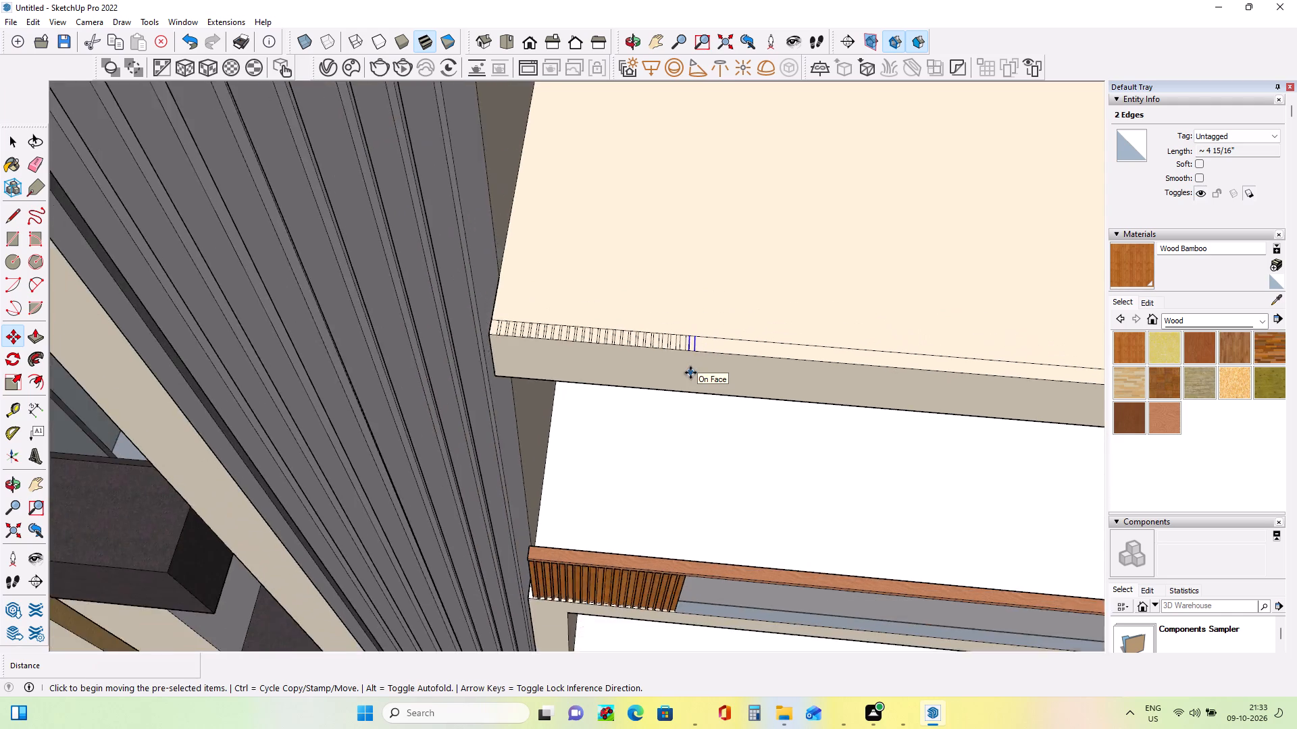
{"action": "scroll", "coordinate": [690, 373], "scroll_direction": "down", "scroll_amount": 4}
{"action": "middle_click_drag", "start_coordinate": [717, 449], "coordinate": [717, 325]}
{"action": "scroll", "coordinate": [717, 325], "scroll_direction": "down", "scroll_amount": 4}
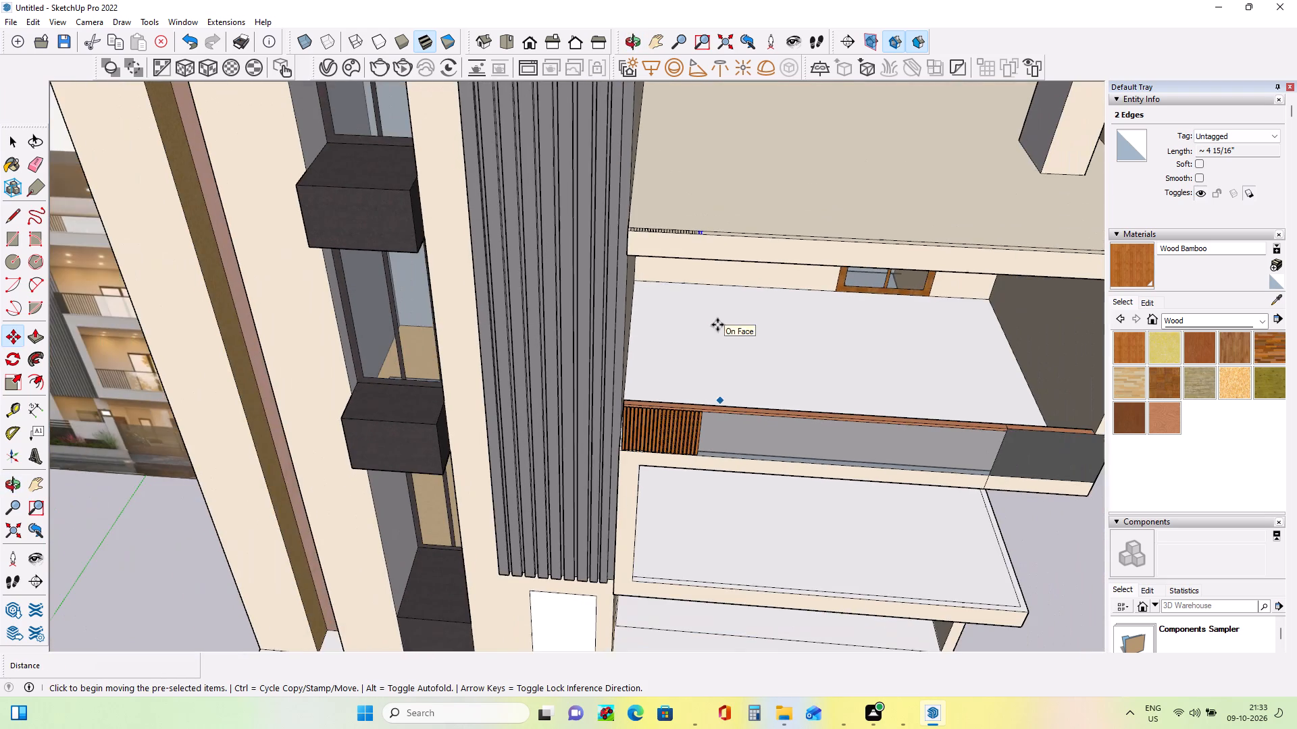
{"action": "middle_click_drag", "start_coordinate": [735, 372], "coordinate": [713, 290]}
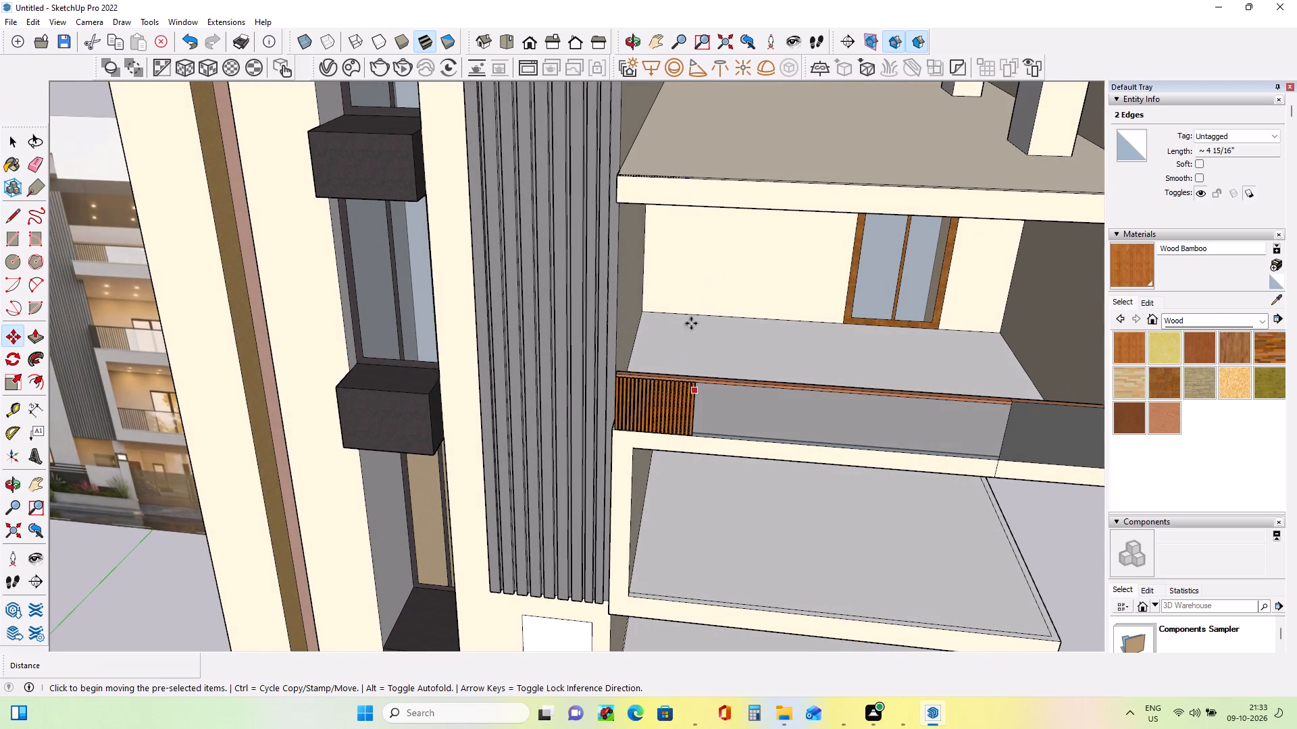
{"action": "left_click", "coordinate": [16, 220]}
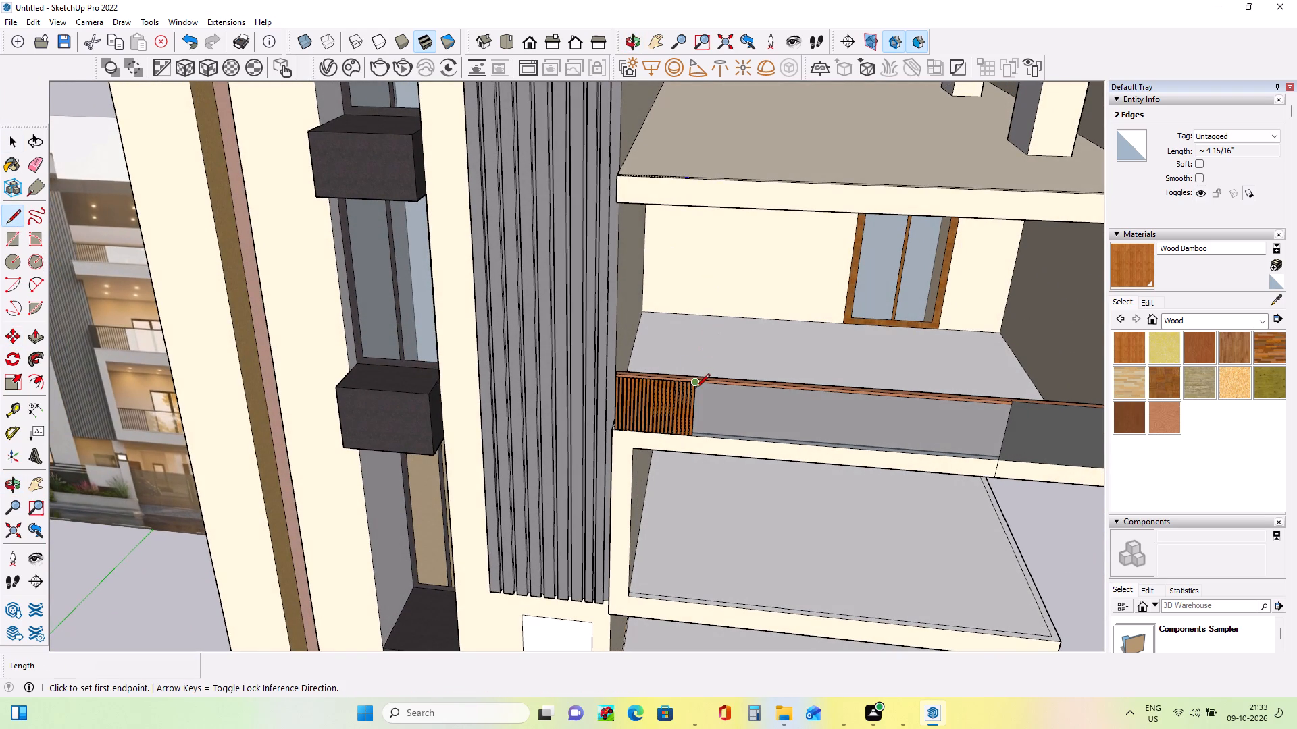
{"action": "left_click", "coordinate": [692, 388]}
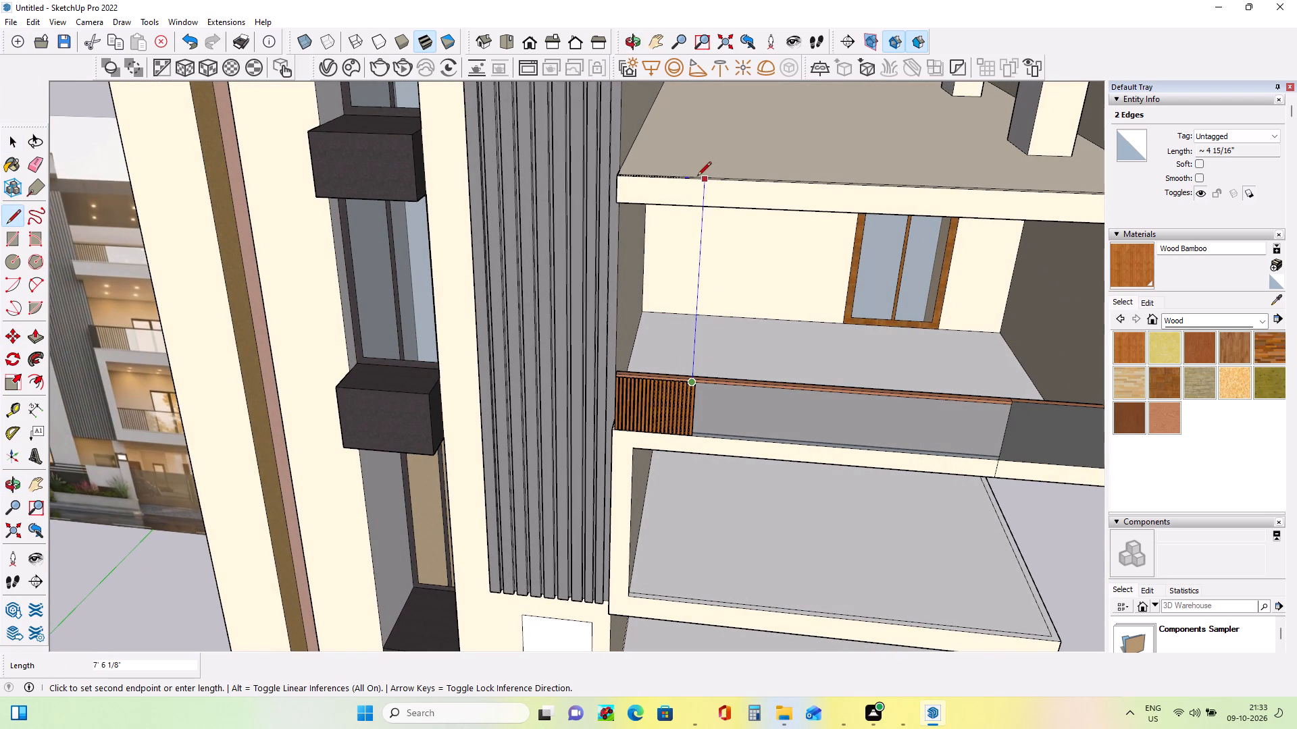
{"action": "left_click", "coordinate": [705, 177]}
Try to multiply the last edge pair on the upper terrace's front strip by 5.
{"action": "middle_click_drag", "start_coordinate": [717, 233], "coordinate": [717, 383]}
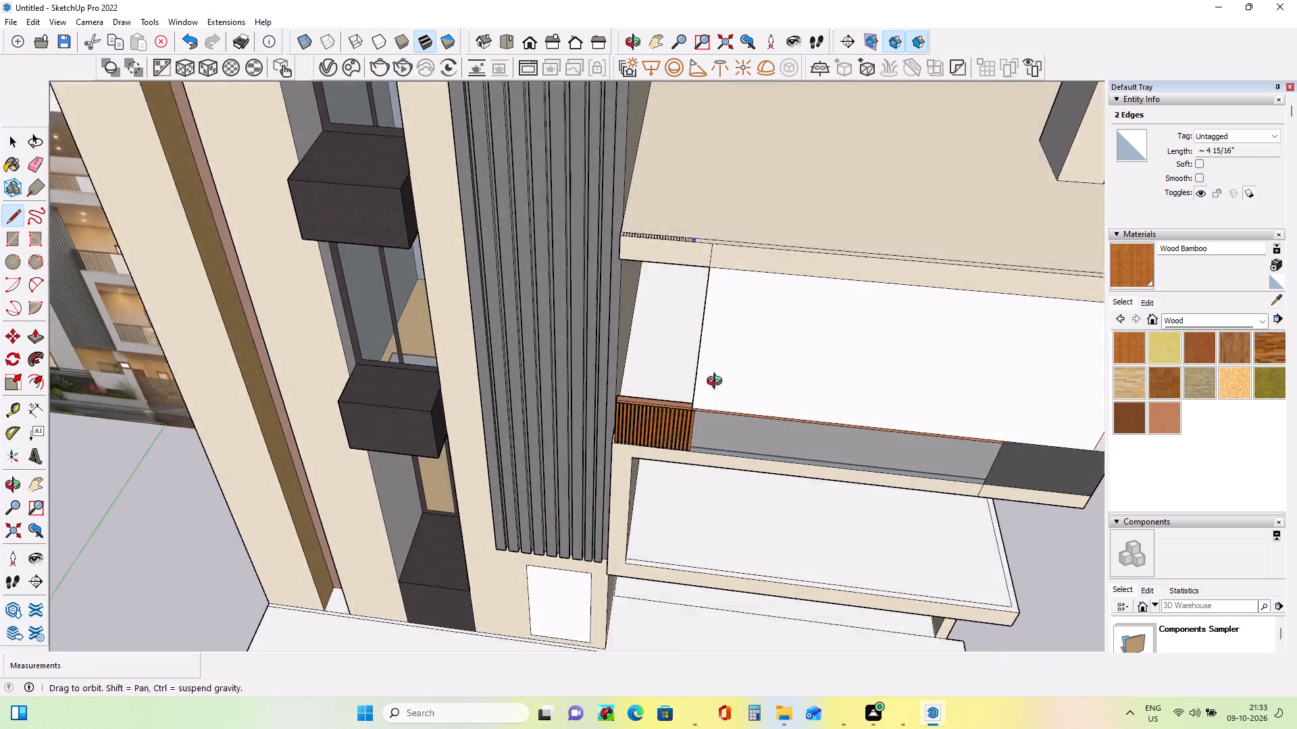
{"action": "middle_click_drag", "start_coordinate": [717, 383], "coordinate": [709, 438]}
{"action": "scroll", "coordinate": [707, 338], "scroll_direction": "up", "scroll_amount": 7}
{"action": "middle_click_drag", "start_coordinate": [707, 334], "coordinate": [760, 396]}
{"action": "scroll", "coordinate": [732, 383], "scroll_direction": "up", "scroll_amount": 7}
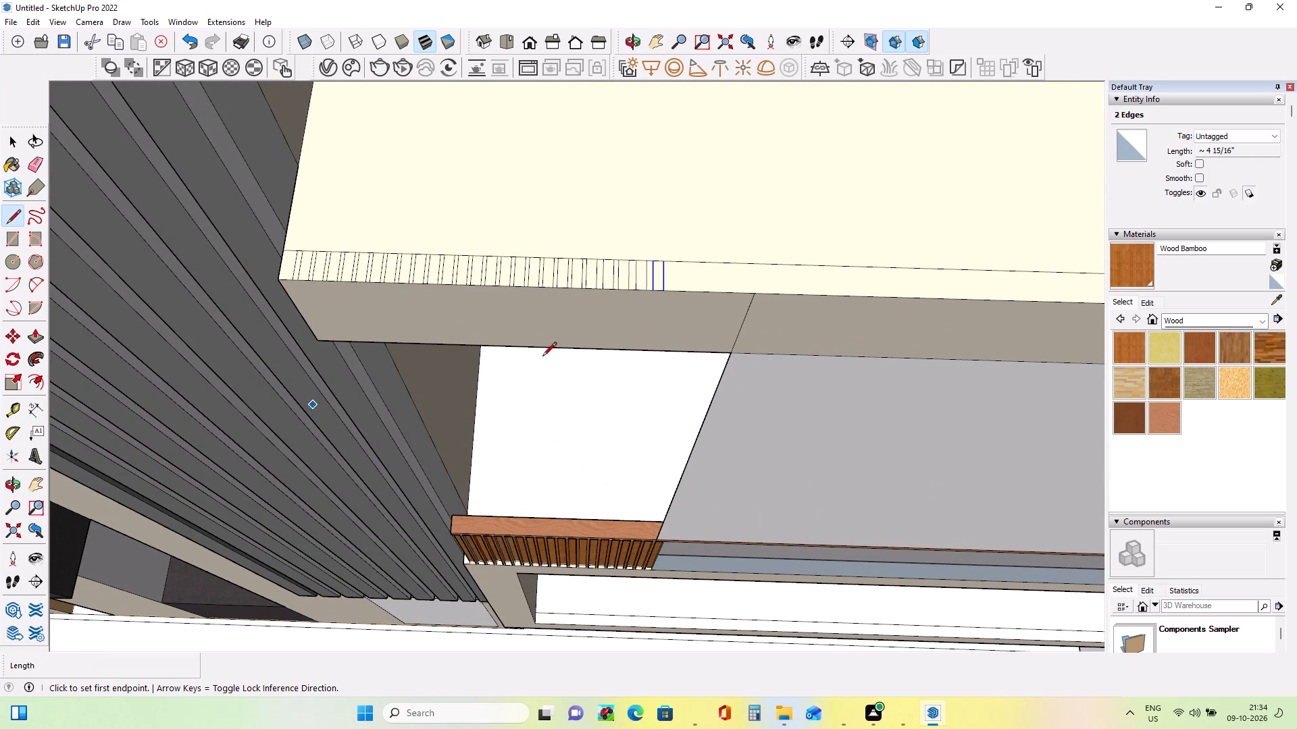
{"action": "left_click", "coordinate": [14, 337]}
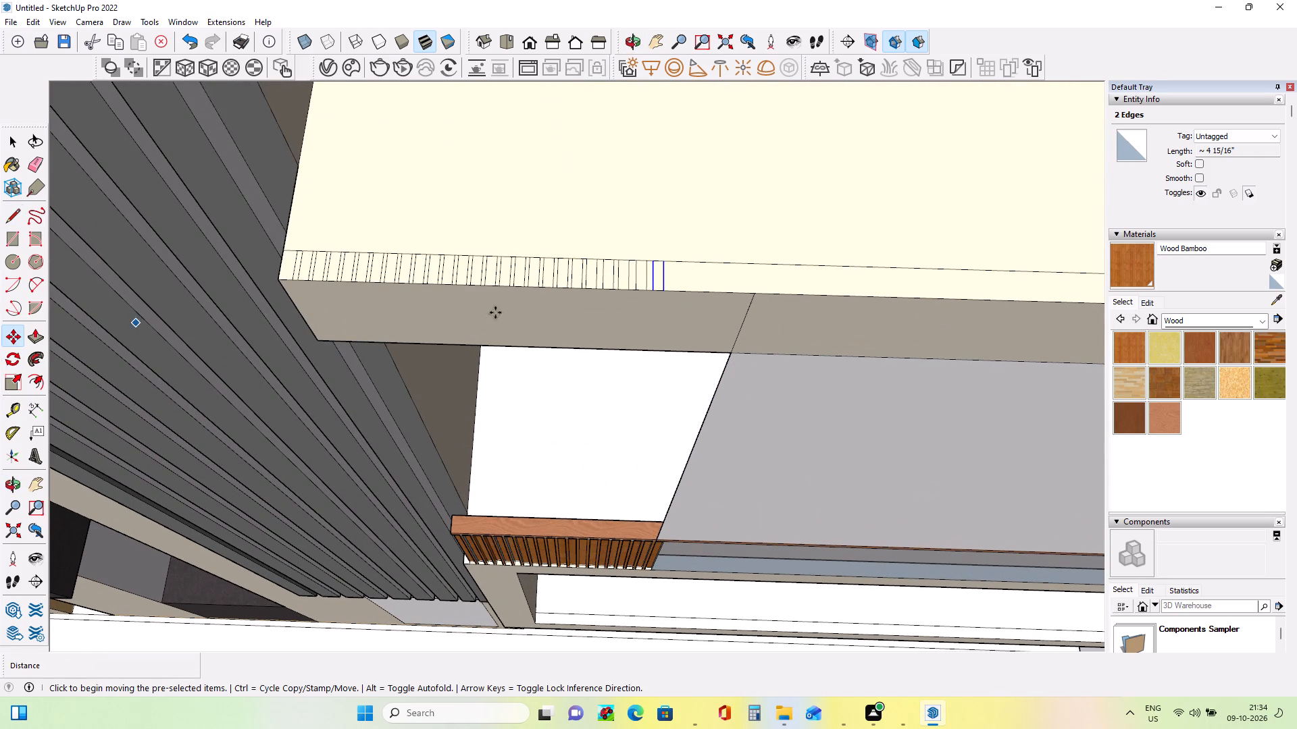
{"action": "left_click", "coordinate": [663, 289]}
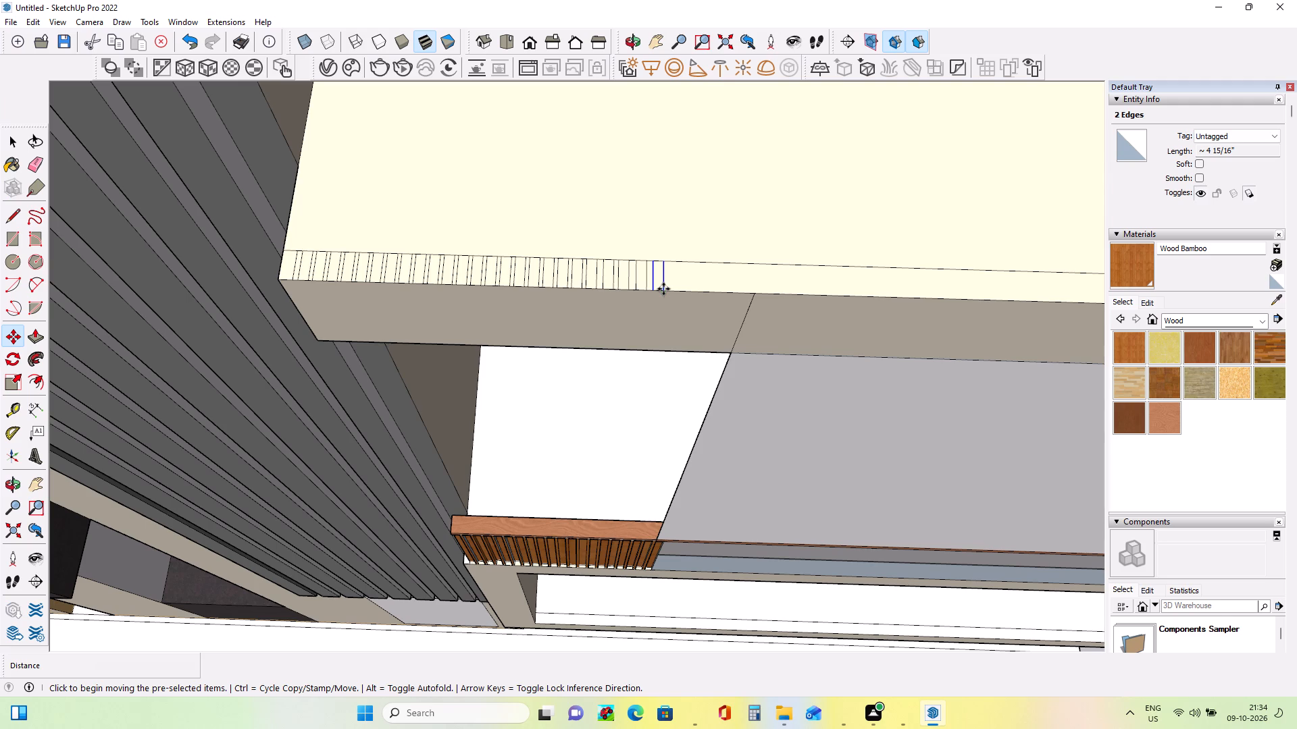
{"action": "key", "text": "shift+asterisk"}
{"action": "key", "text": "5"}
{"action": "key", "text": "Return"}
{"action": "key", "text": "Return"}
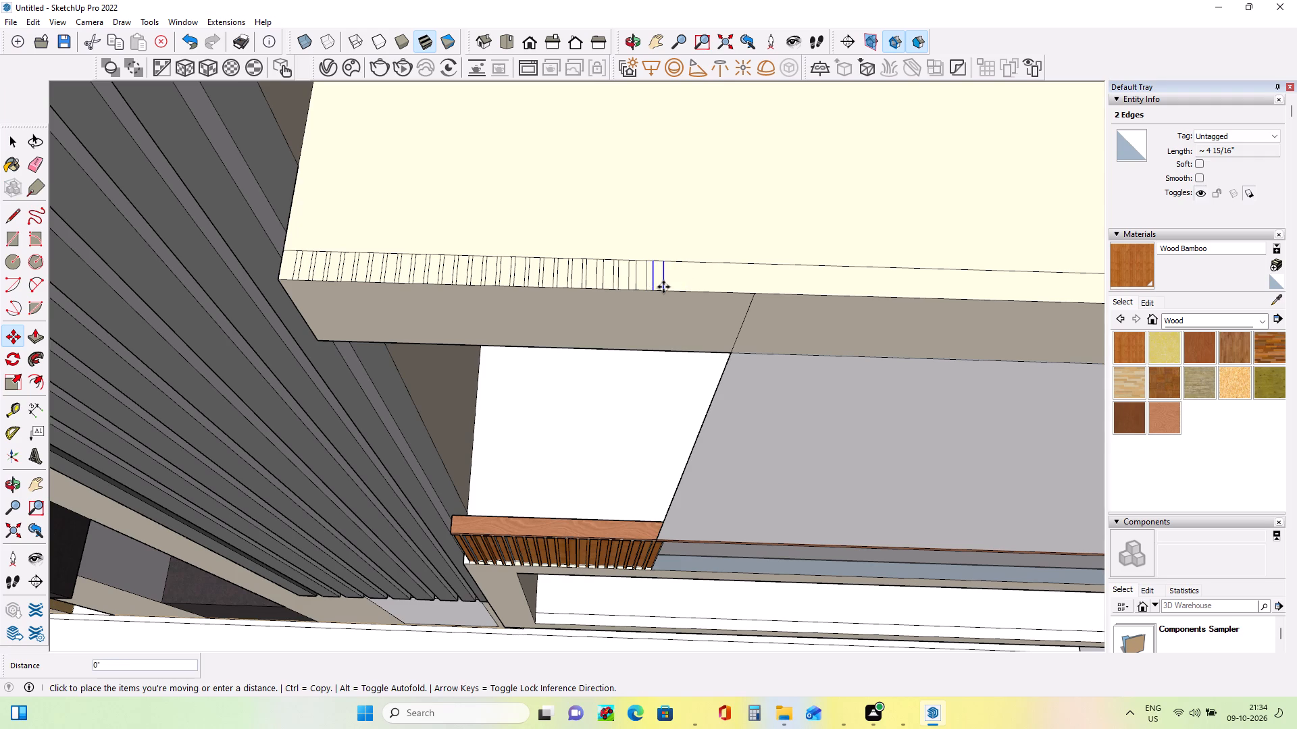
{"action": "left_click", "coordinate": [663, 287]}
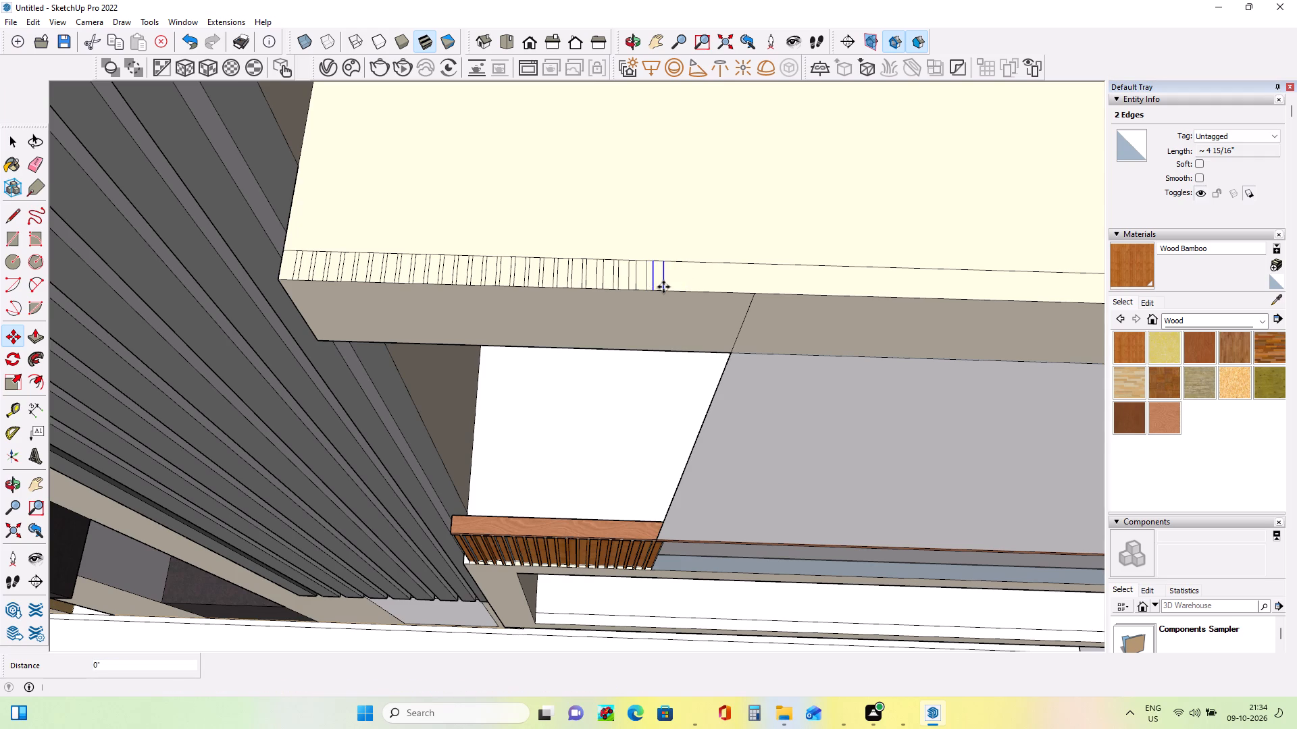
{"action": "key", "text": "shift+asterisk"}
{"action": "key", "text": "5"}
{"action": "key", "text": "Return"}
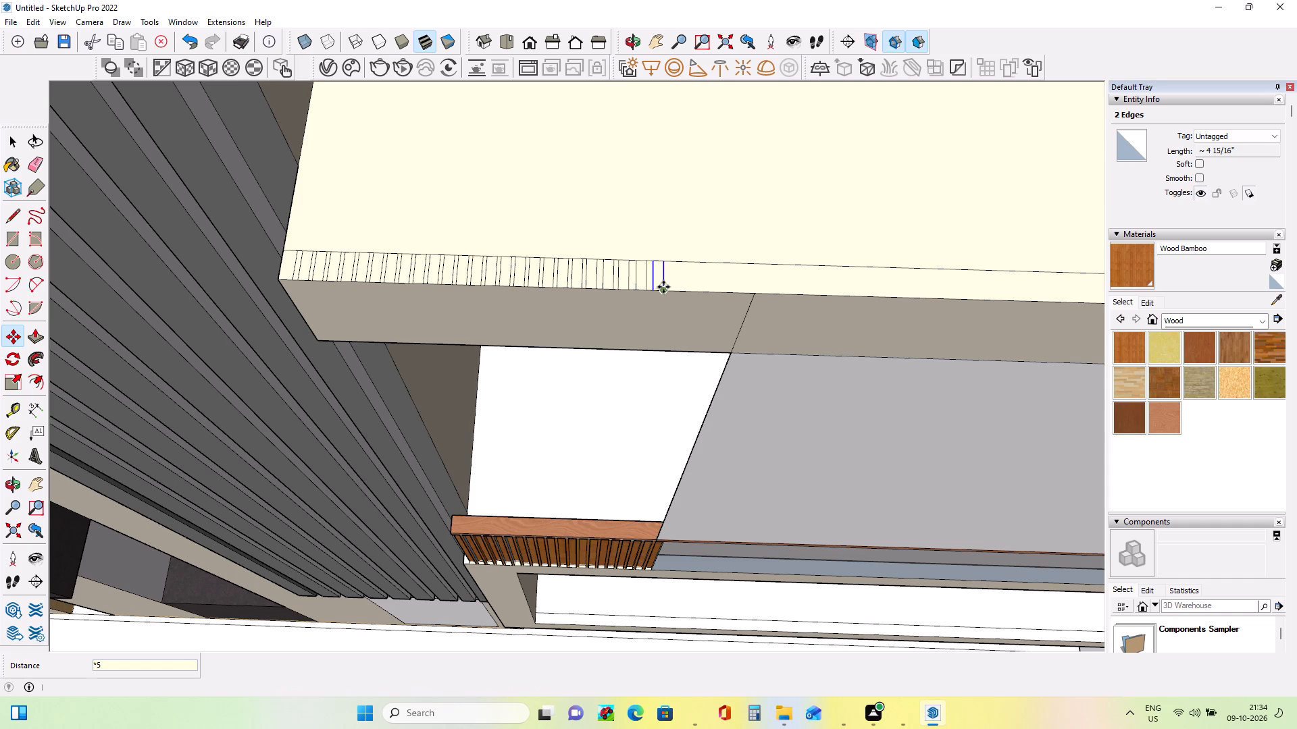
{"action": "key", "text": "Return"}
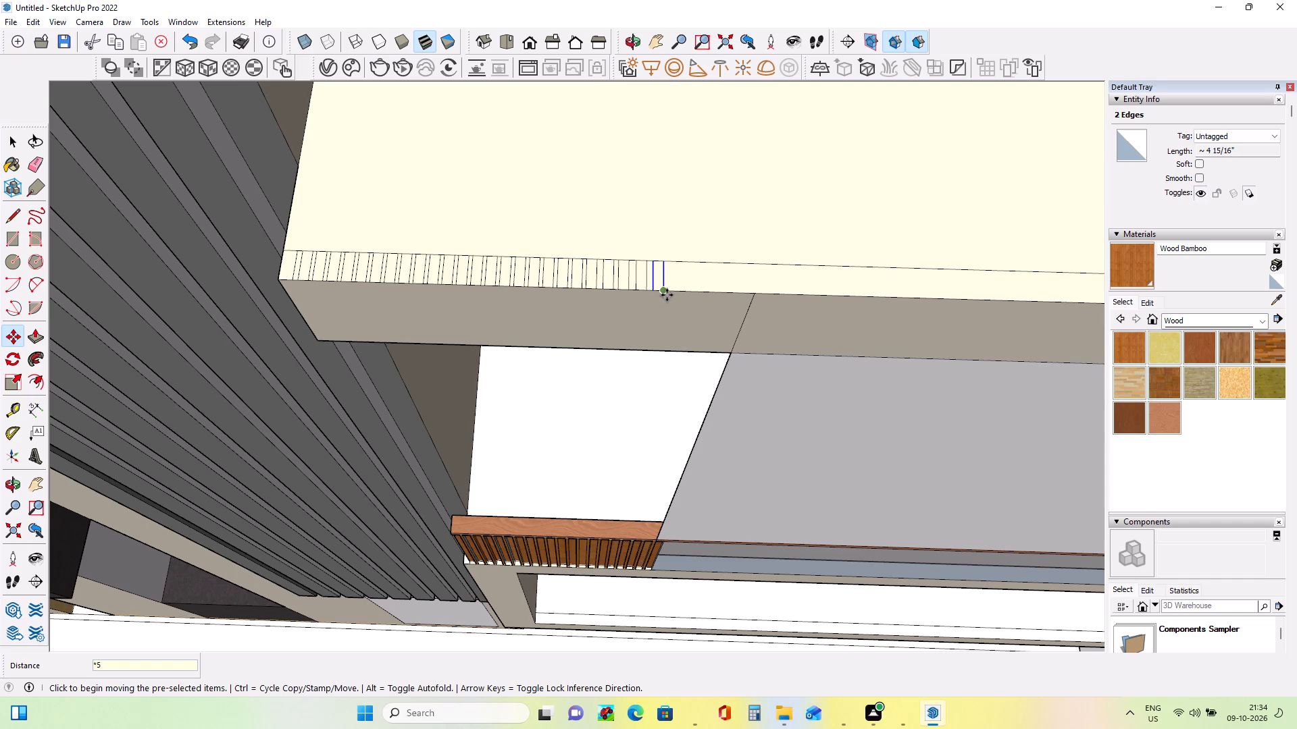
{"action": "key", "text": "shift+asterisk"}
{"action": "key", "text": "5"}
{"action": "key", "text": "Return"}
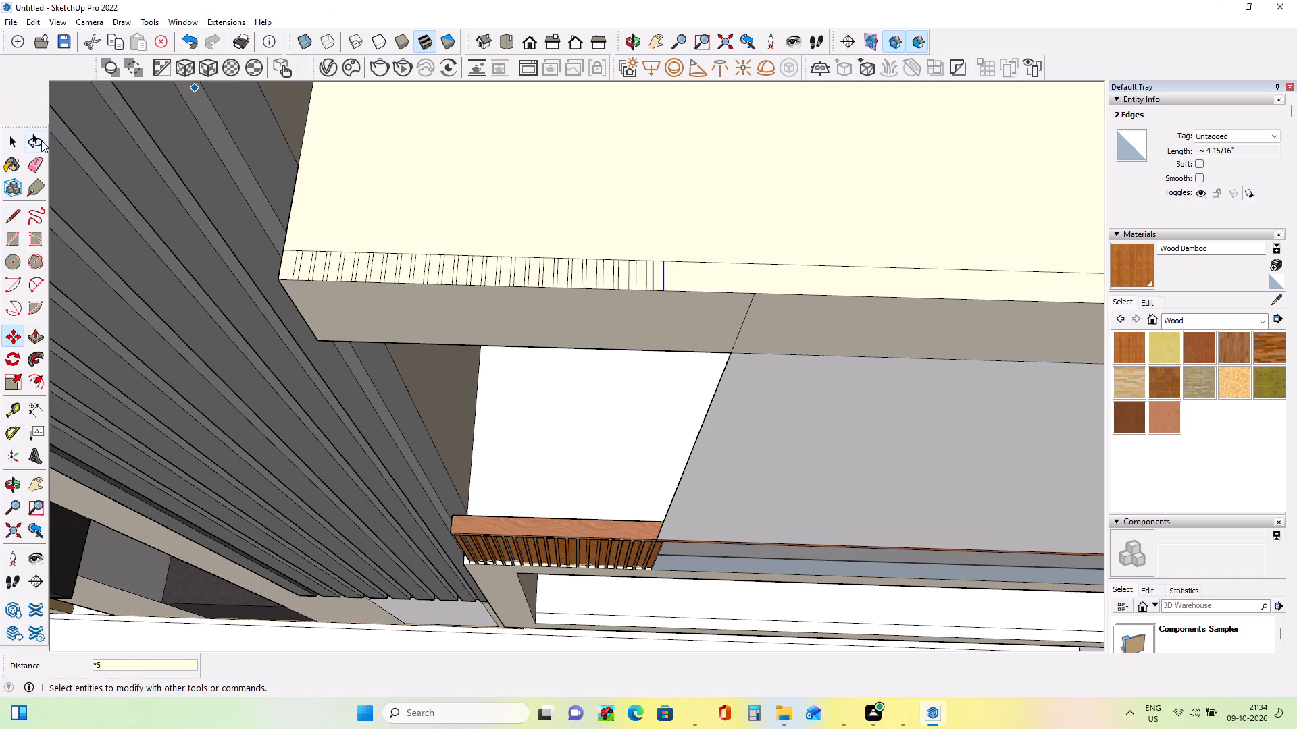
Copy the last slat edge pair about 1 3/8" further along the upper terrace's front strip and multiply the copy by 5.
{"action": "left_click", "coordinate": [11, 135]}
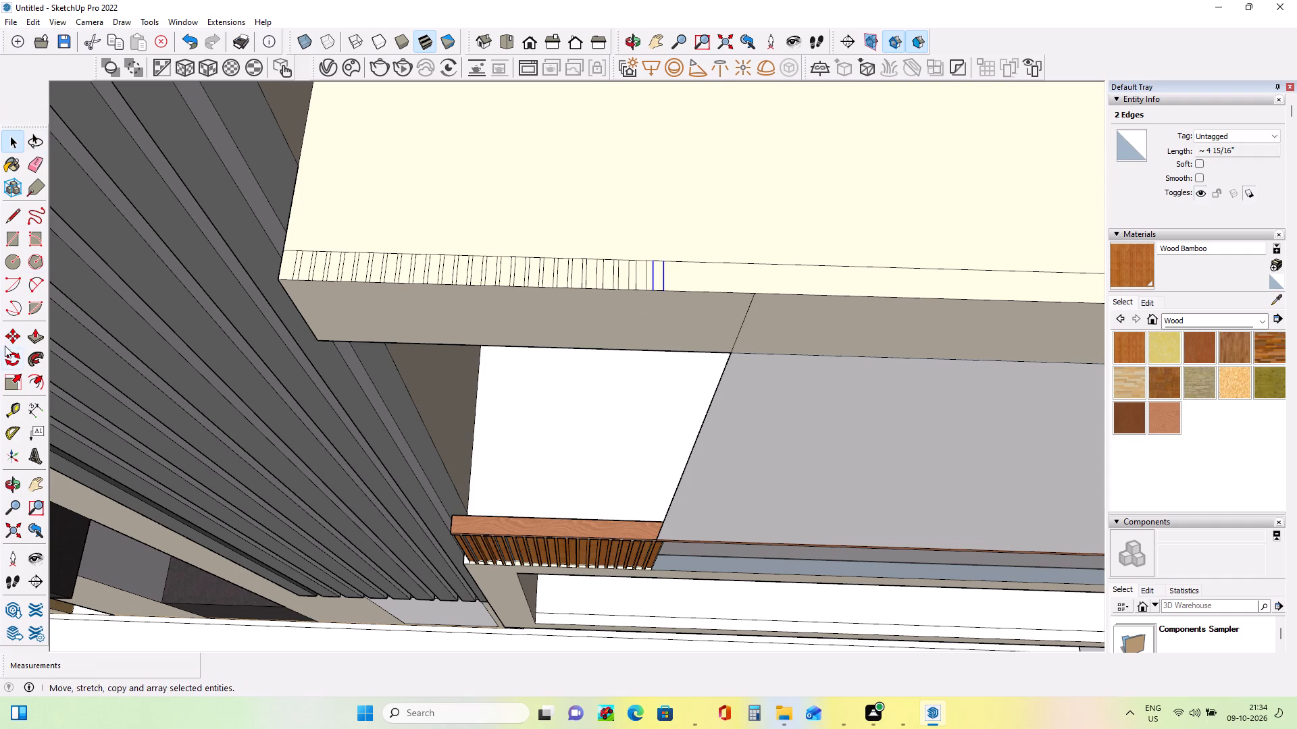
{"action": "left_click", "coordinate": [8, 336]}
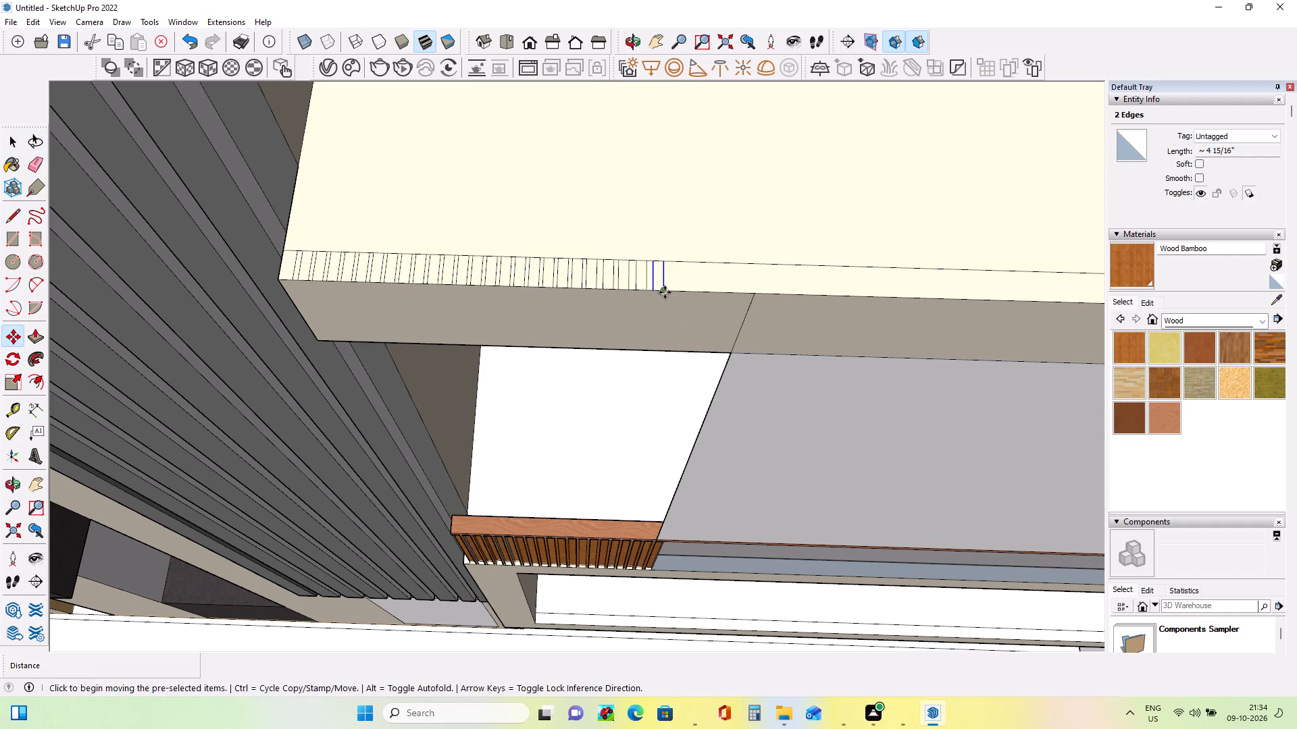
{"action": "left_click", "coordinate": [665, 292]}
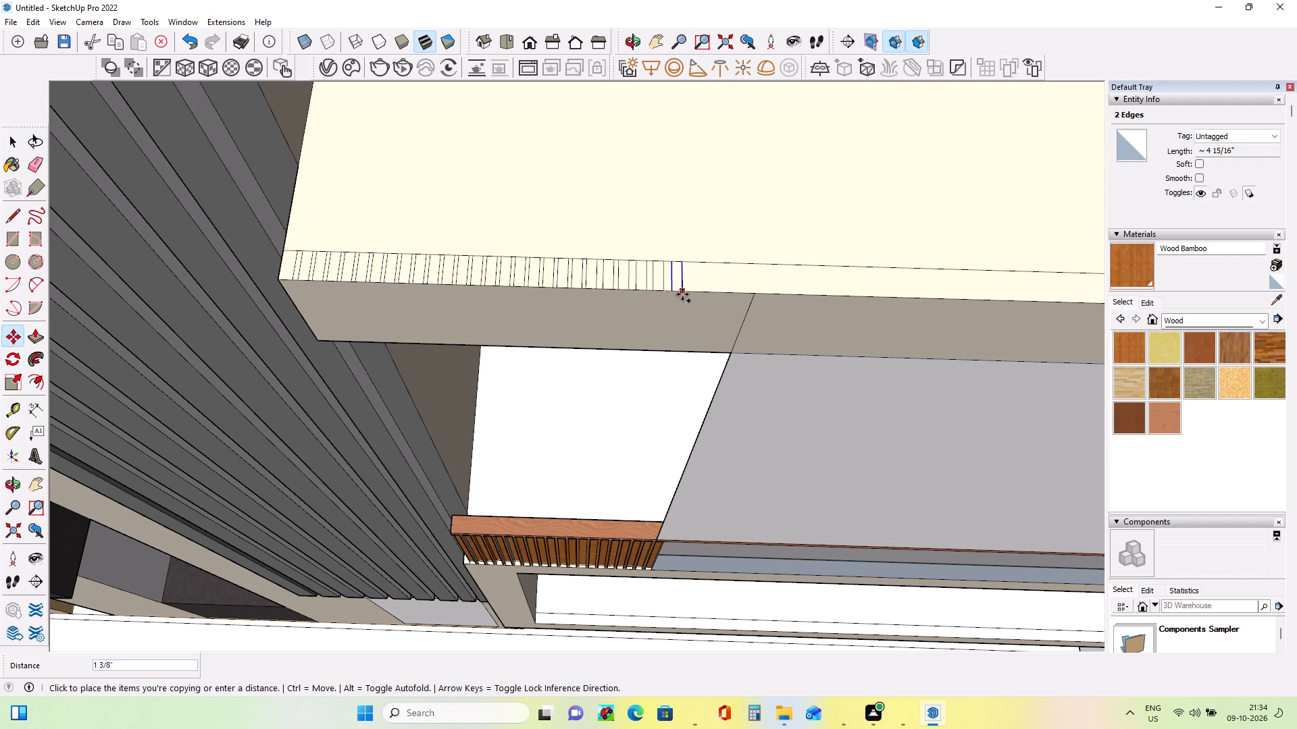
{"action": "left_click", "coordinate": [682, 294]}
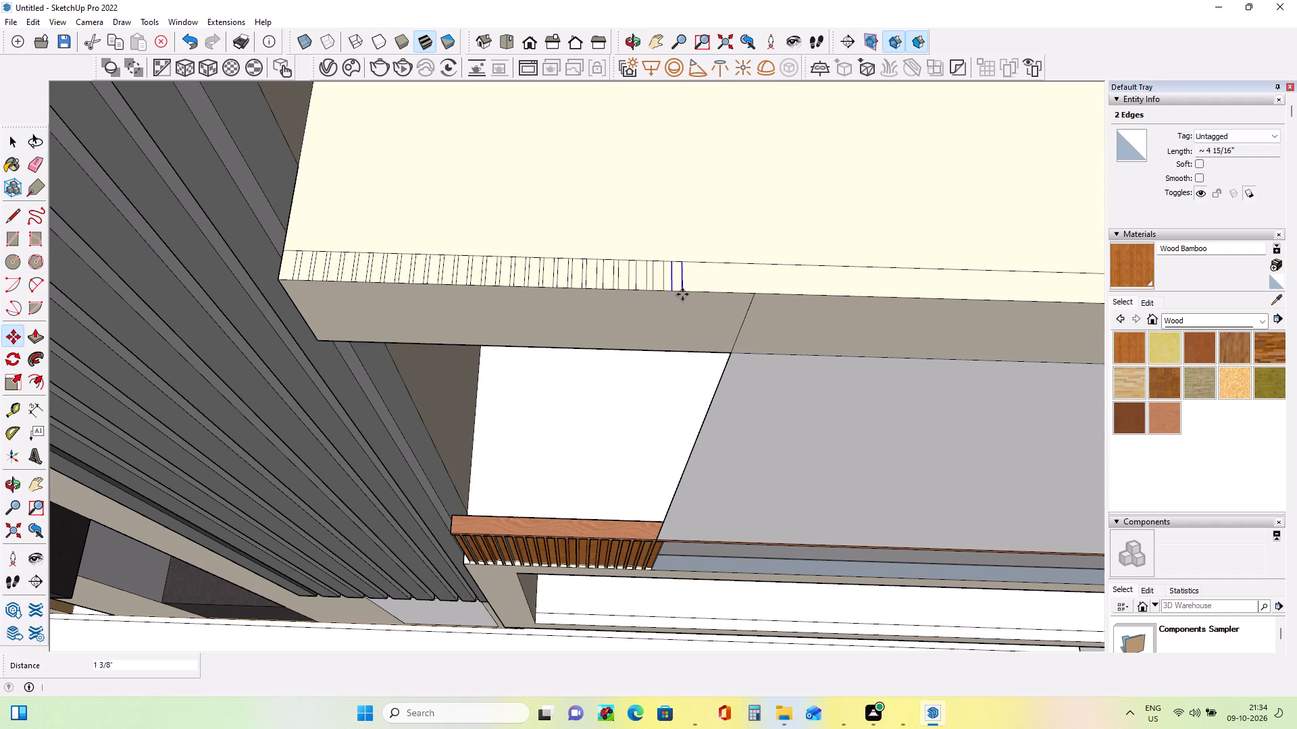
{"action": "key", "text": "shift+asterisk"}
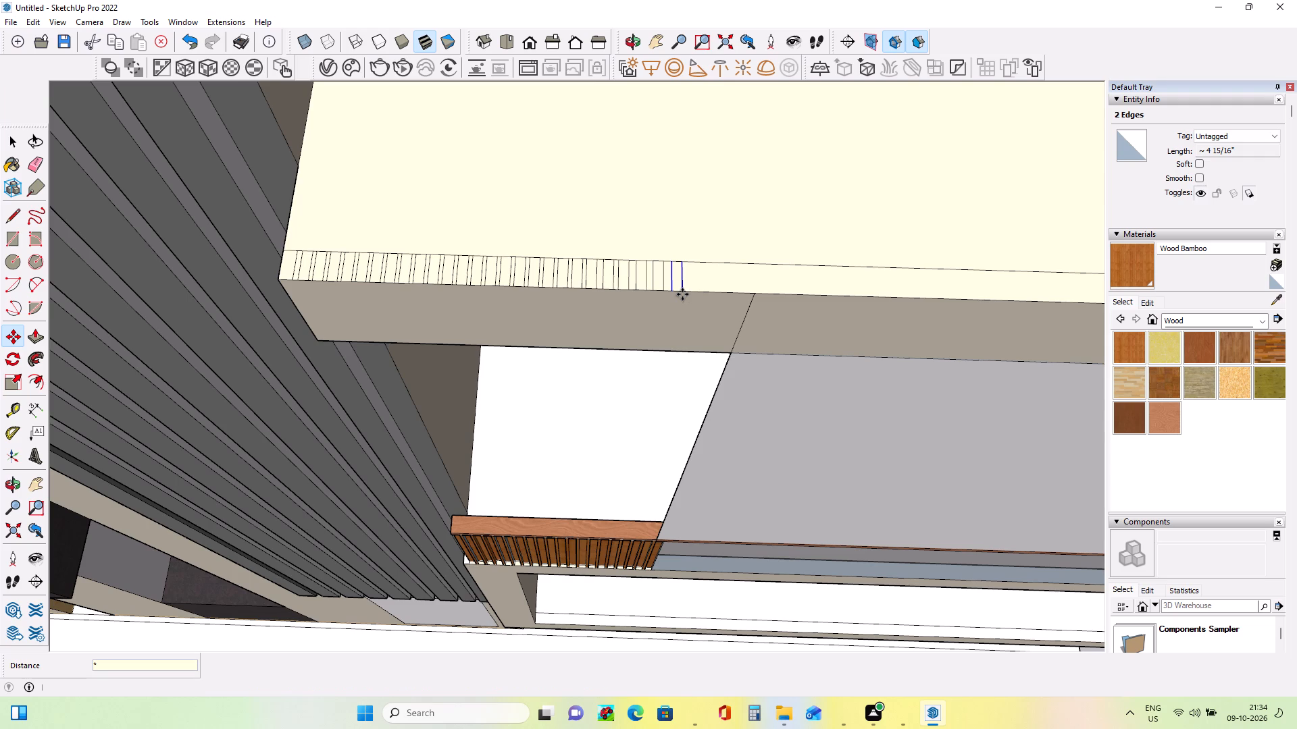
{"action": "key", "text": "5"}
{"action": "key", "text": "Return"}
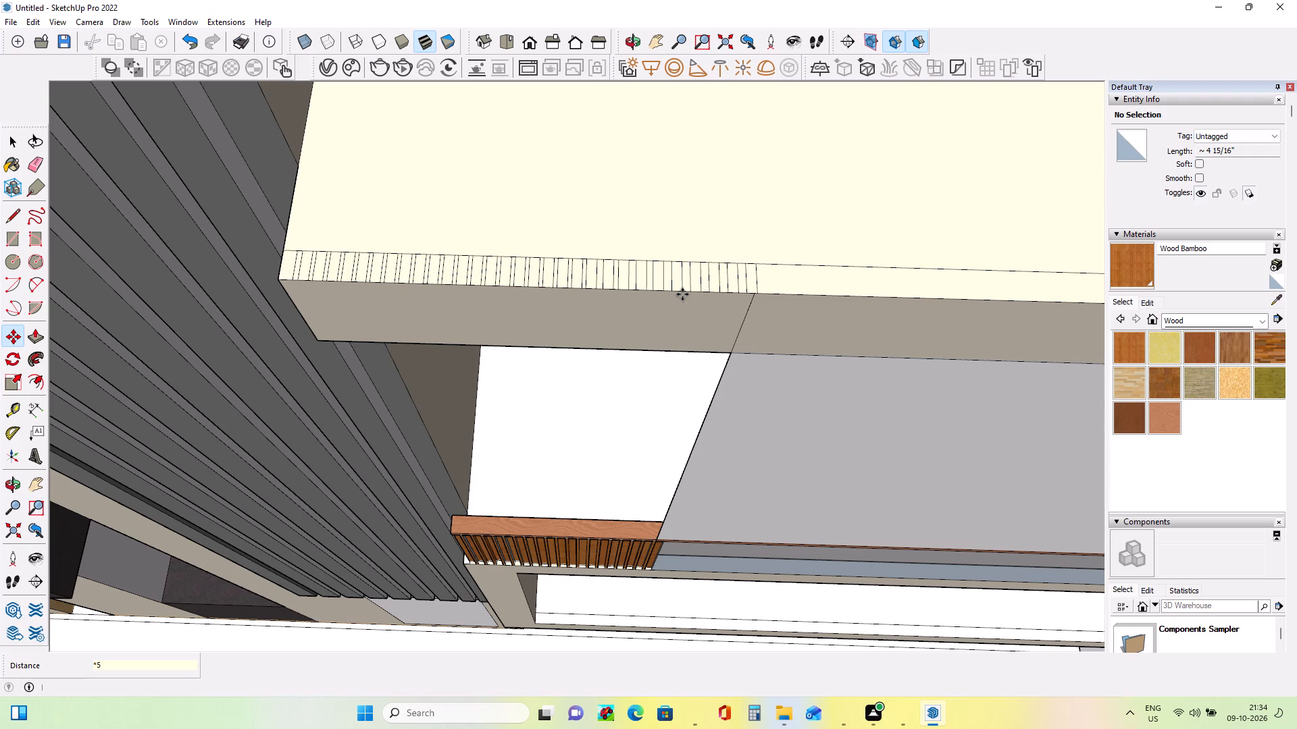
Erase the guide line between the lower railing and the upper terrace, plus the line left across the terrace's front edge.
{"action": "middle_click_drag", "start_coordinate": [791, 379], "coordinate": [773, 312]}
{"action": "middle_click_drag", "start_coordinate": [773, 312], "coordinate": [778, 341]}
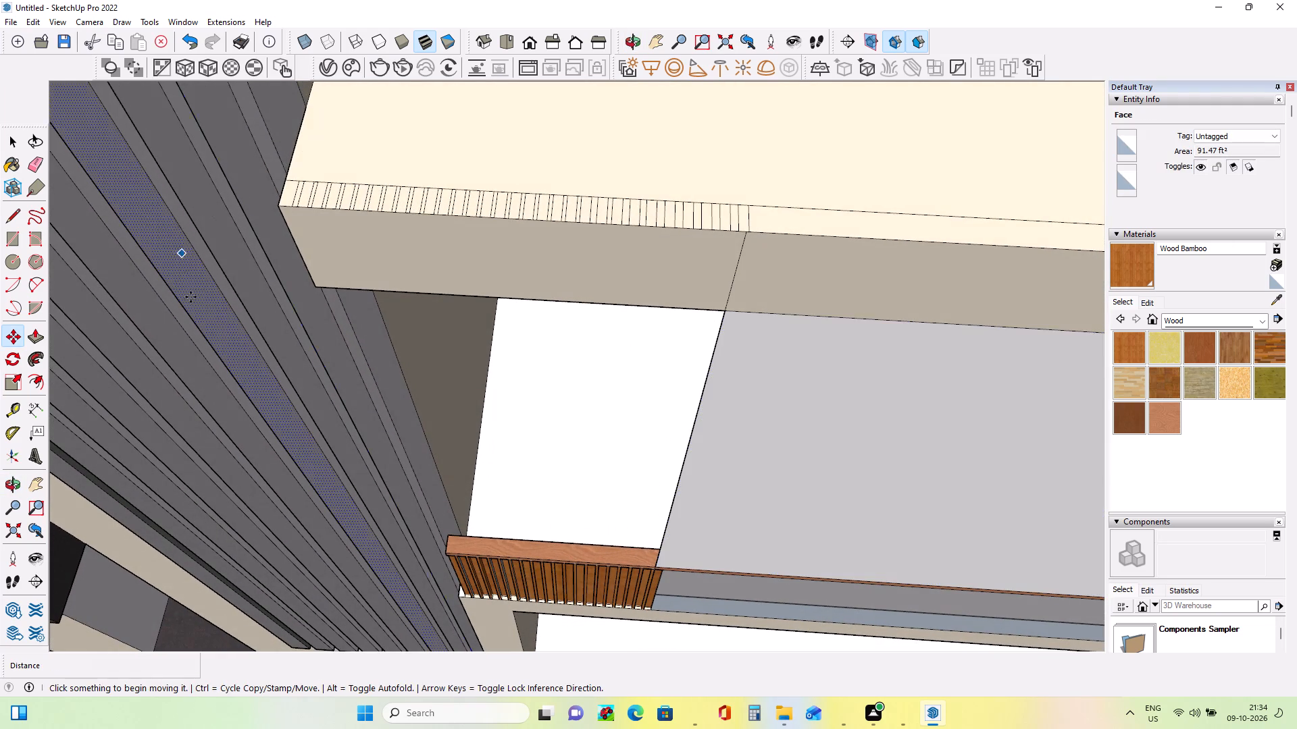
{"action": "left_click", "coordinate": [38, 162]}
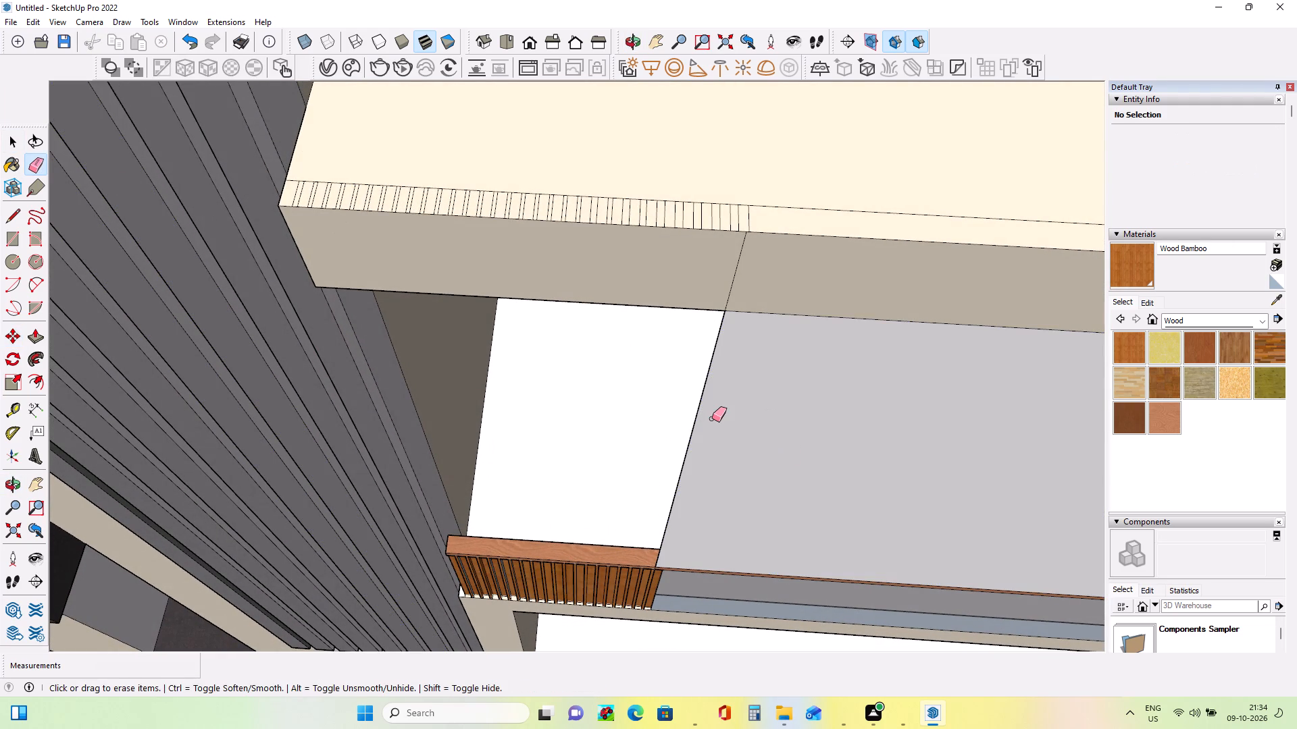
{"action": "left_click", "coordinate": [701, 401]}
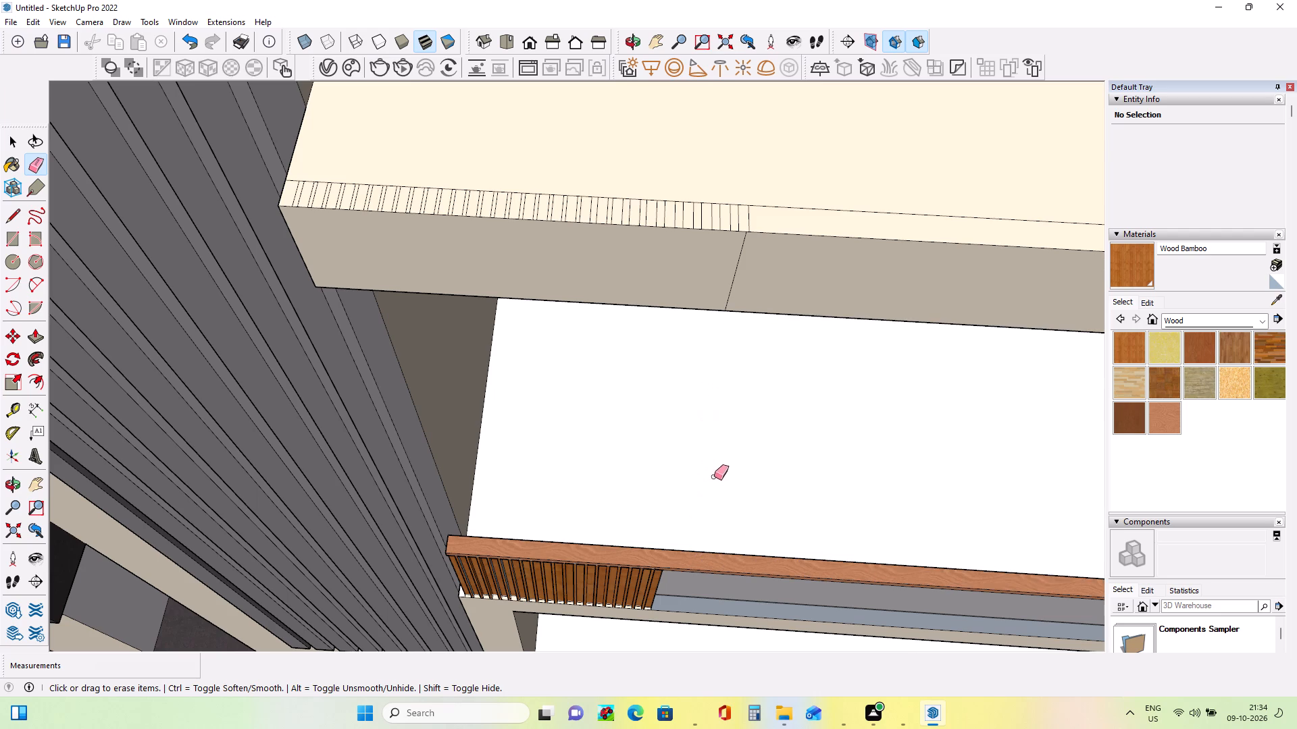
{"action": "middle_click_drag", "start_coordinate": [714, 477], "coordinate": [721, 462]}
{"action": "left_click", "coordinate": [738, 246]}
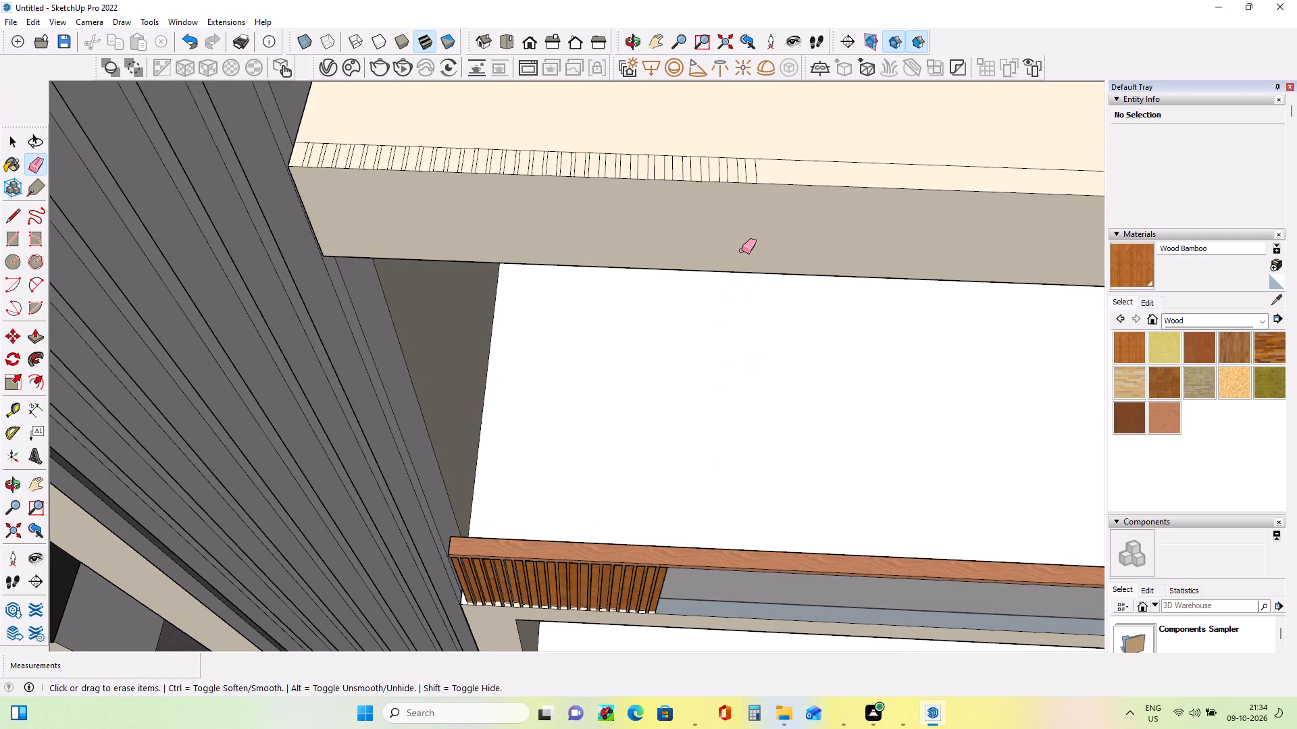
Push/Pull the first slat outline beside the grey cladding on the upper terrace up about 2' 6 15/16".
{"action": "middle_click_drag", "start_coordinate": [732, 389], "coordinate": [726, 362]}
{"action": "scroll", "coordinate": [726, 362], "scroll_direction": "down", "scroll_amount": 9}
{"action": "middle_click_drag", "start_coordinate": [822, 421], "coordinate": [834, 404]}
{"action": "scroll", "coordinate": [712, 356], "scroll_direction": "up", "scroll_amount": 3}
{"action": "middle_click_drag", "start_coordinate": [711, 355], "coordinate": [665, 427]}
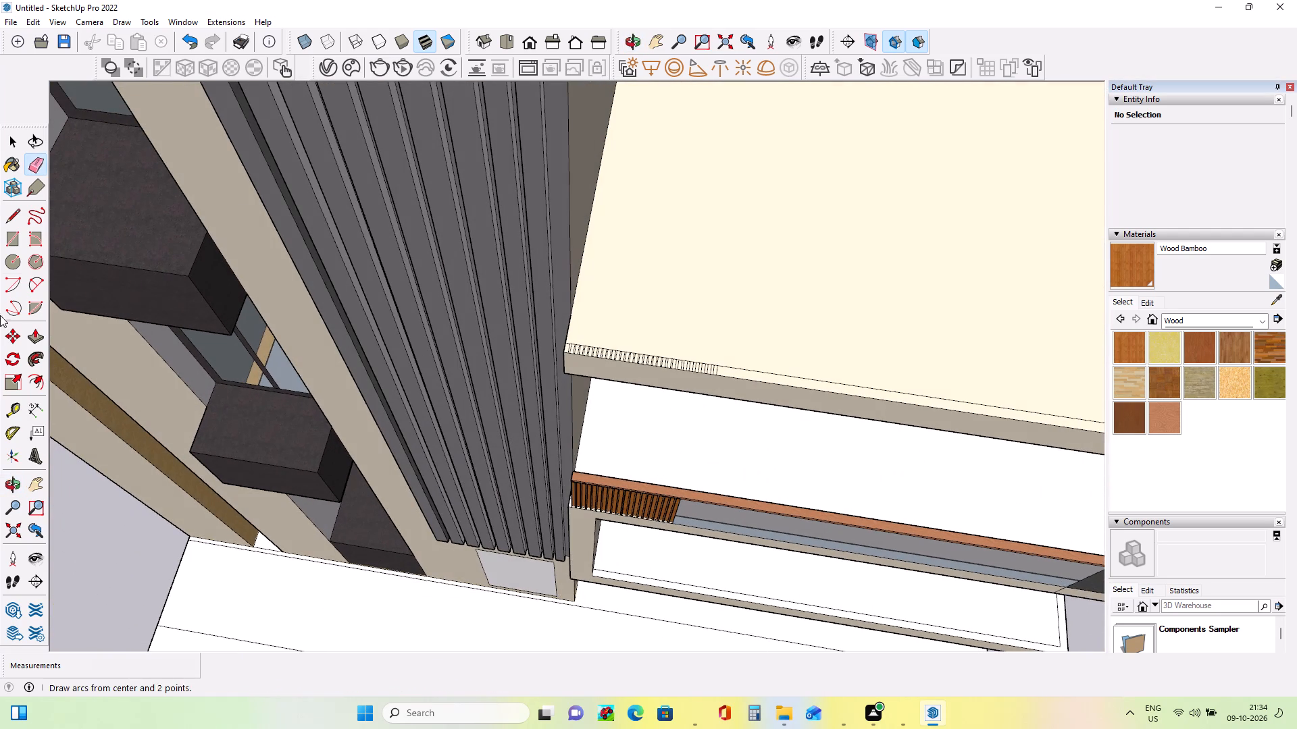
{"action": "left_click", "coordinate": [34, 341]}
{"action": "scroll", "coordinate": [581, 331], "scroll_direction": "up", "scroll_amount": 4}
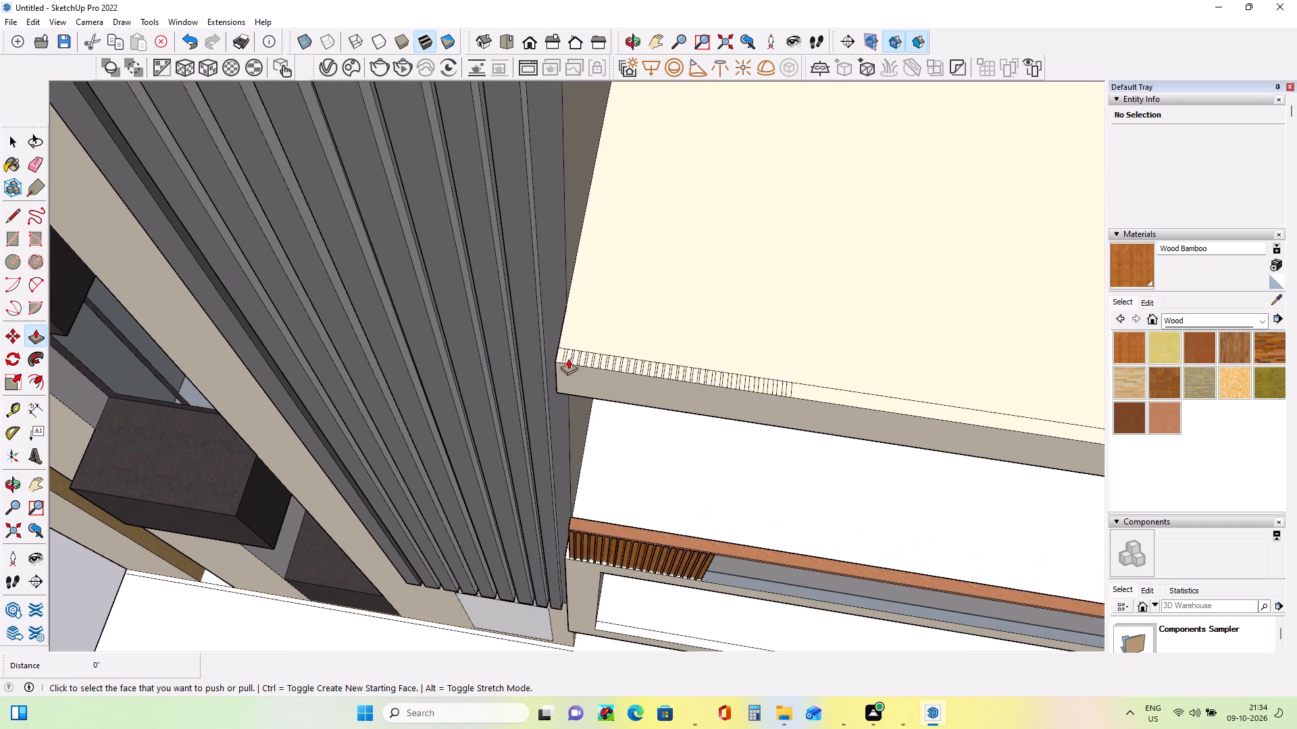
{"action": "scroll", "coordinate": [568, 358], "scroll_direction": "up", "scroll_amount": 1}
{"action": "scroll", "coordinate": [568, 358], "scroll_direction": "down", "scroll_amount": 1}
{"action": "scroll", "coordinate": [568, 358], "scroll_direction": "up", "scroll_amount": 1}
{"action": "left_click", "coordinate": [561, 359]}
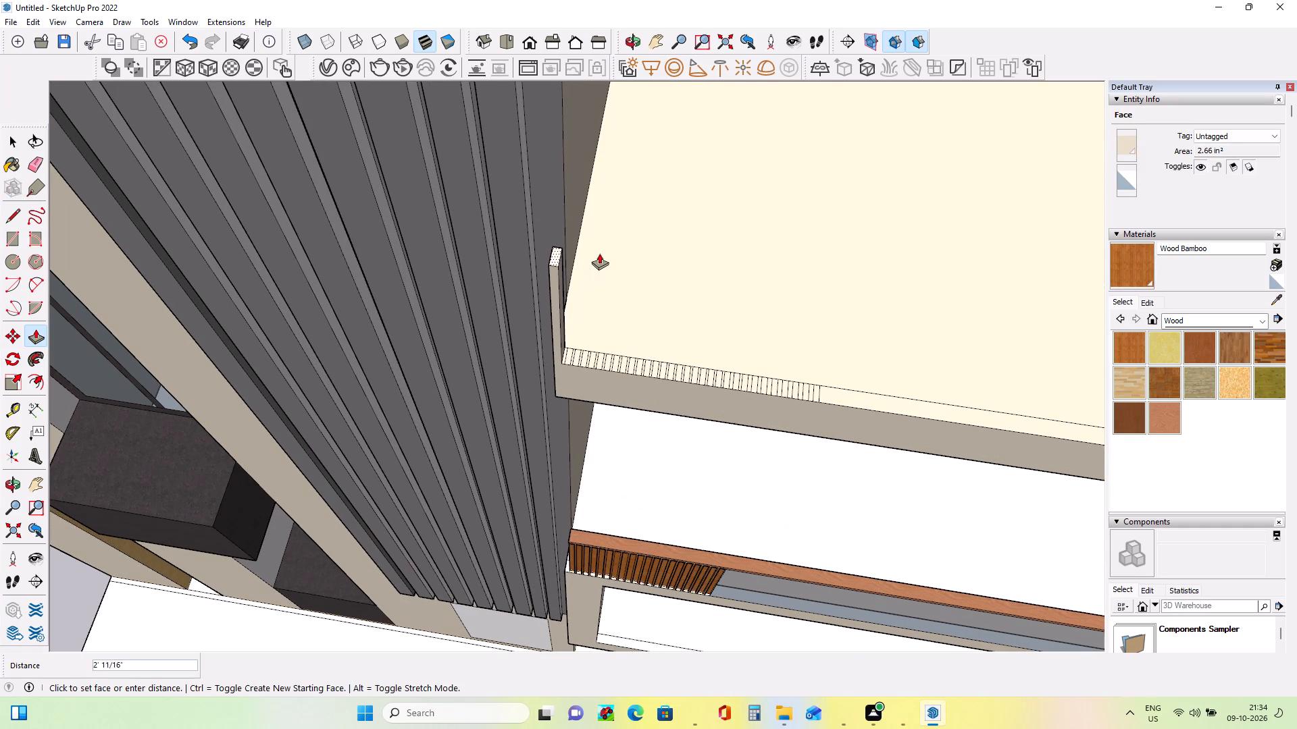
{"action": "left_click", "coordinate": [599, 226]}
Extend the side face of the lower railing's end slat about 1 1/4" towards the grey cladding.
{"action": "scroll", "coordinate": [575, 383], "scroll_direction": "down", "scroll_amount": 8}
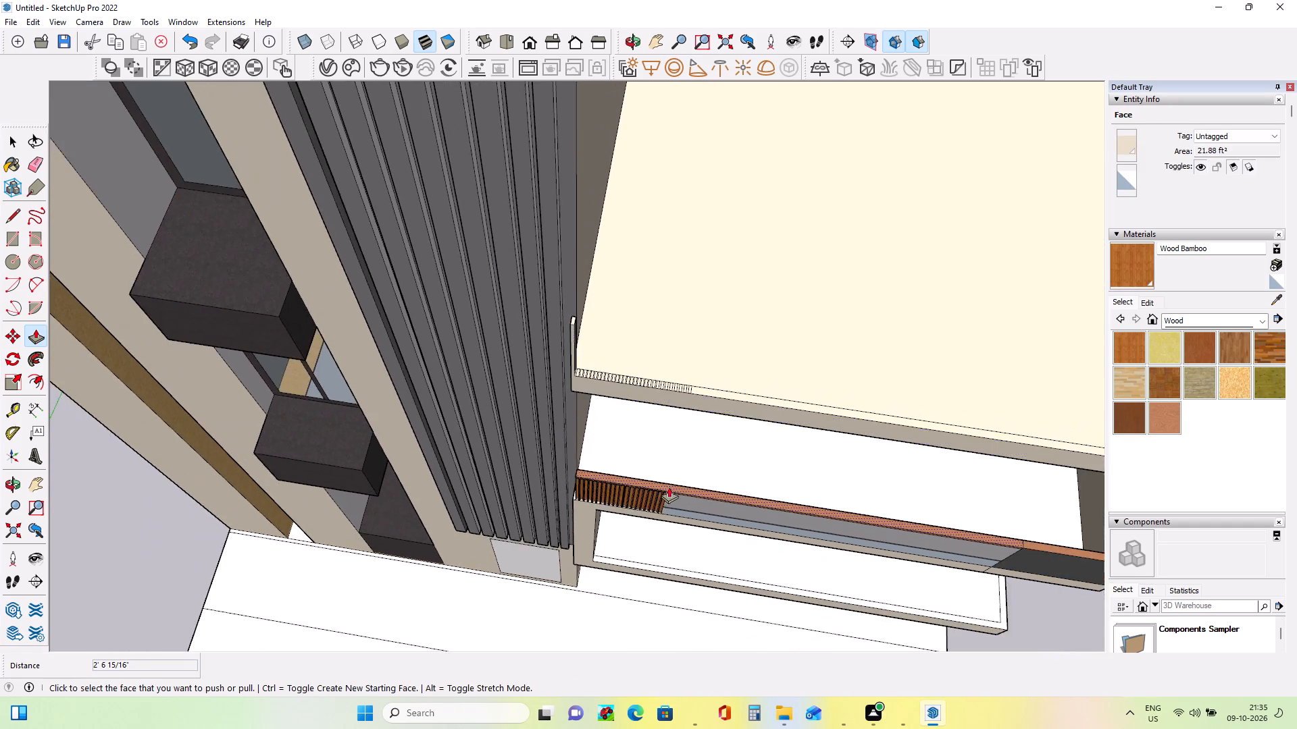
{"action": "middle_click_drag", "start_coordinate": [677, 454], "coordinate": [718, 351]}
{"action": "scroll", "coordinate": [718, 351], "scroll_direction": "down", "scroll_amount": 6}
{"action": "middle_click_drag", "start_coordinate": [732, 406], "coordinate": [734, 389]}
{"action": "scroll", "coordinate": [628, 413], "scroll_direction": "up", "scroll_amount": 13}
{"action": "scroll", "coordinate": [730, 485], "scroll_direction": "up", "scroll_amount": 1}
{"action": "middle_click_drag", "start_coordinate": [735, 485], "coordinate": [783, 481]}
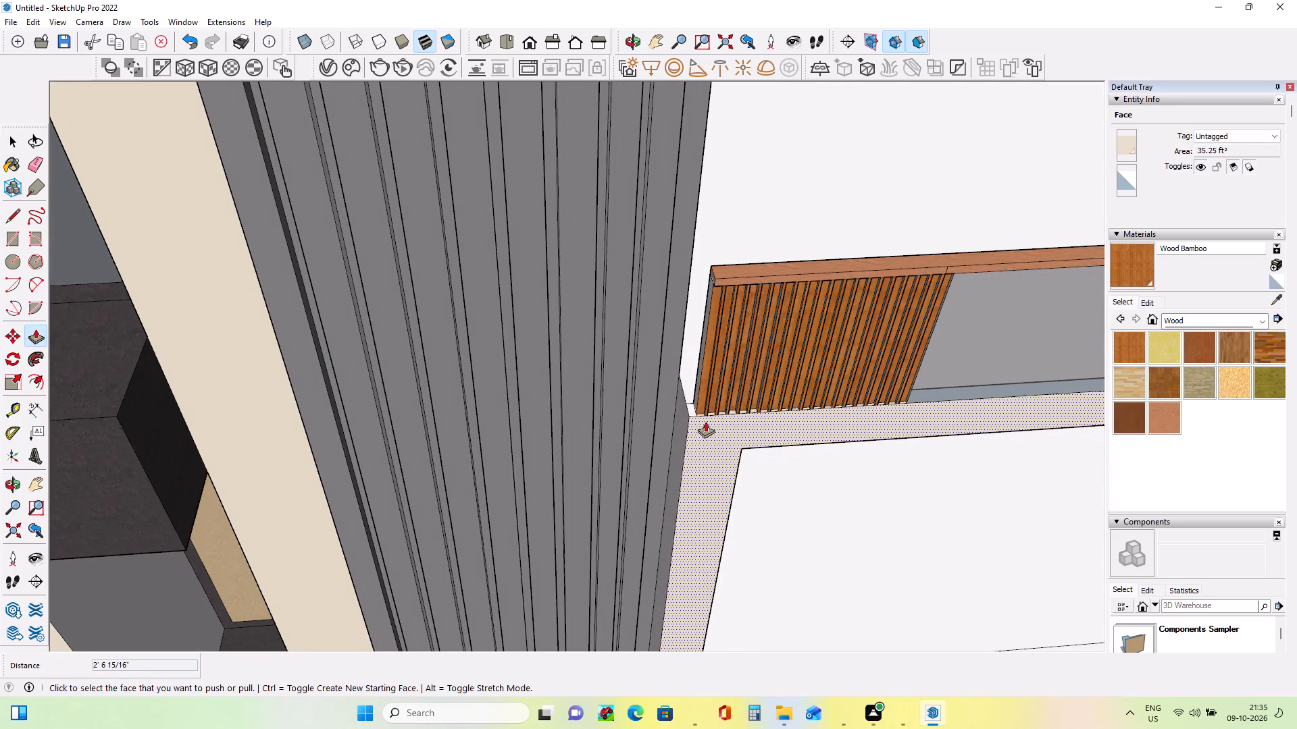
{"action": "left_click", "coordinate": [694, 393]}
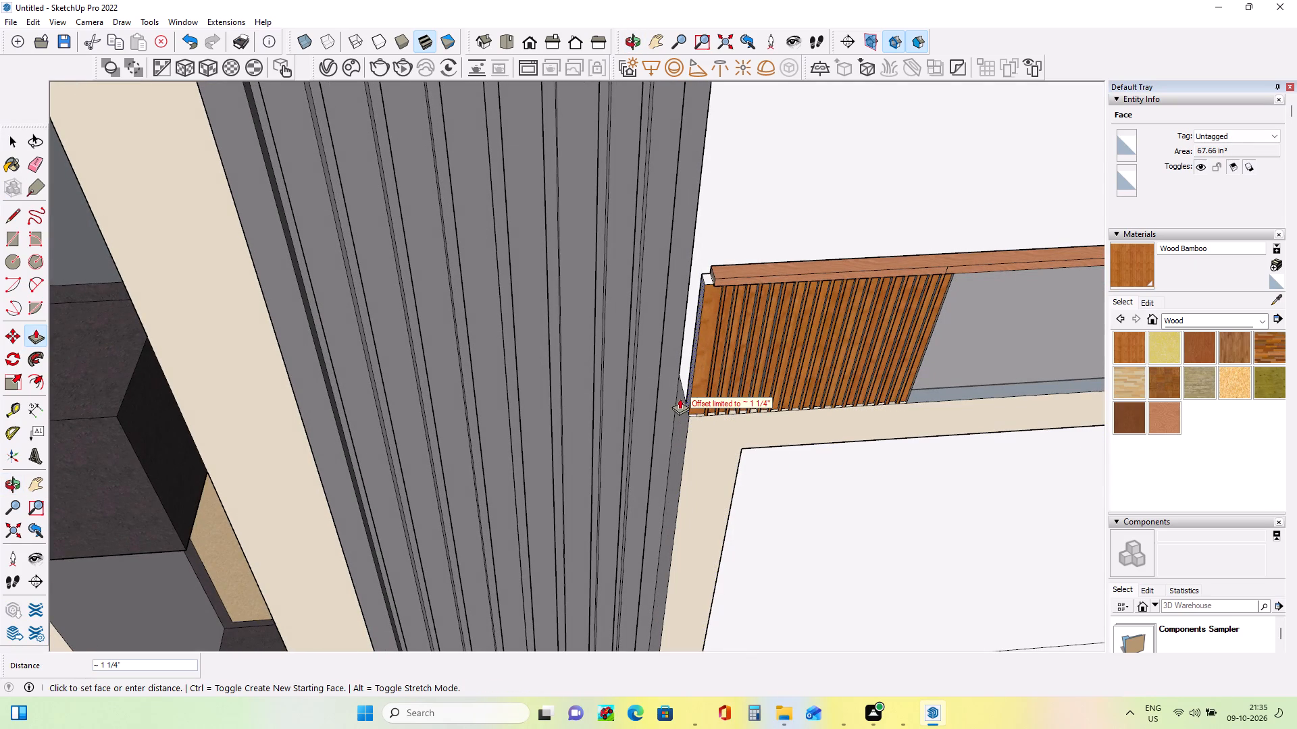
{"action": "left_click", "coordinate": [682, 398]}
Extend the end of the lower railing's top rail about 1 1/4" over the widened end slat.
{"action": "middle_click_drag", "start_coordinate": [709, 415], "coordinate": [732, 430]}
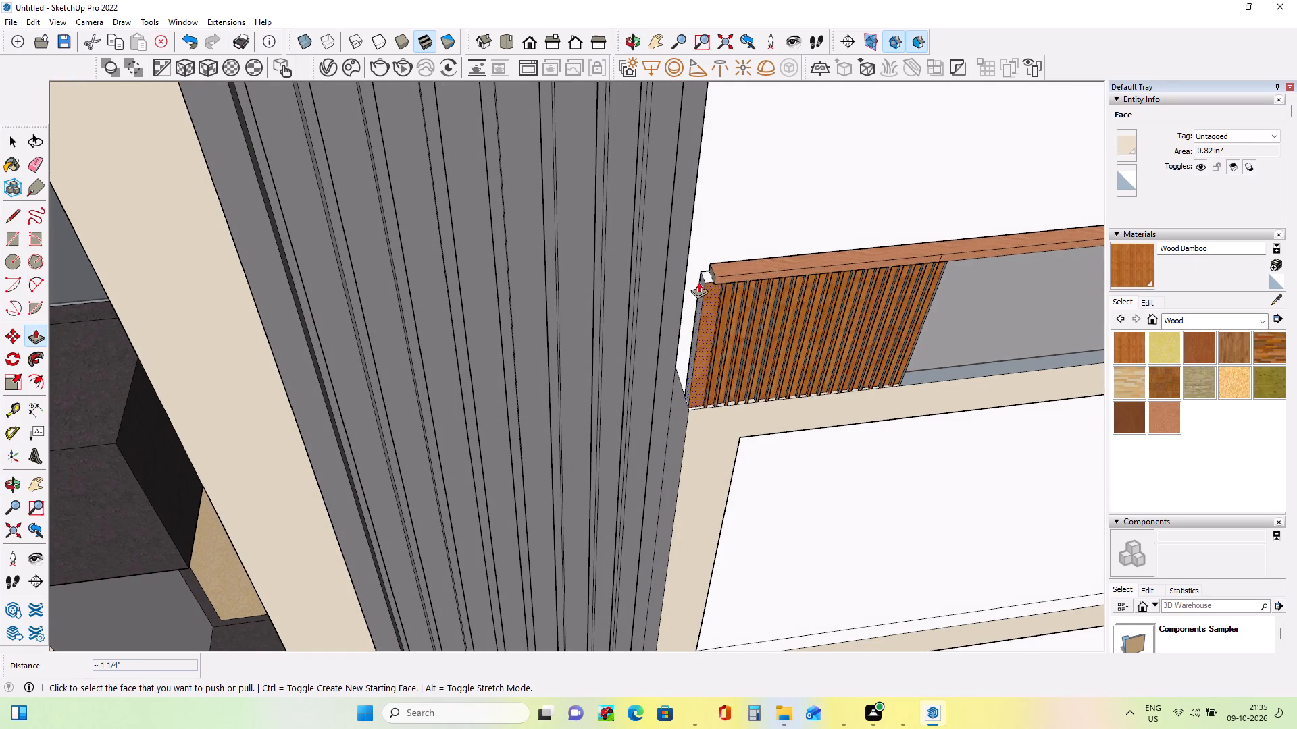
{"action": "scroll", "coordinate": [703, 276], "scroll_direction": "up", "scroll_amount": 7}
{"action": "left_click", "coordinate": [719, 280]}
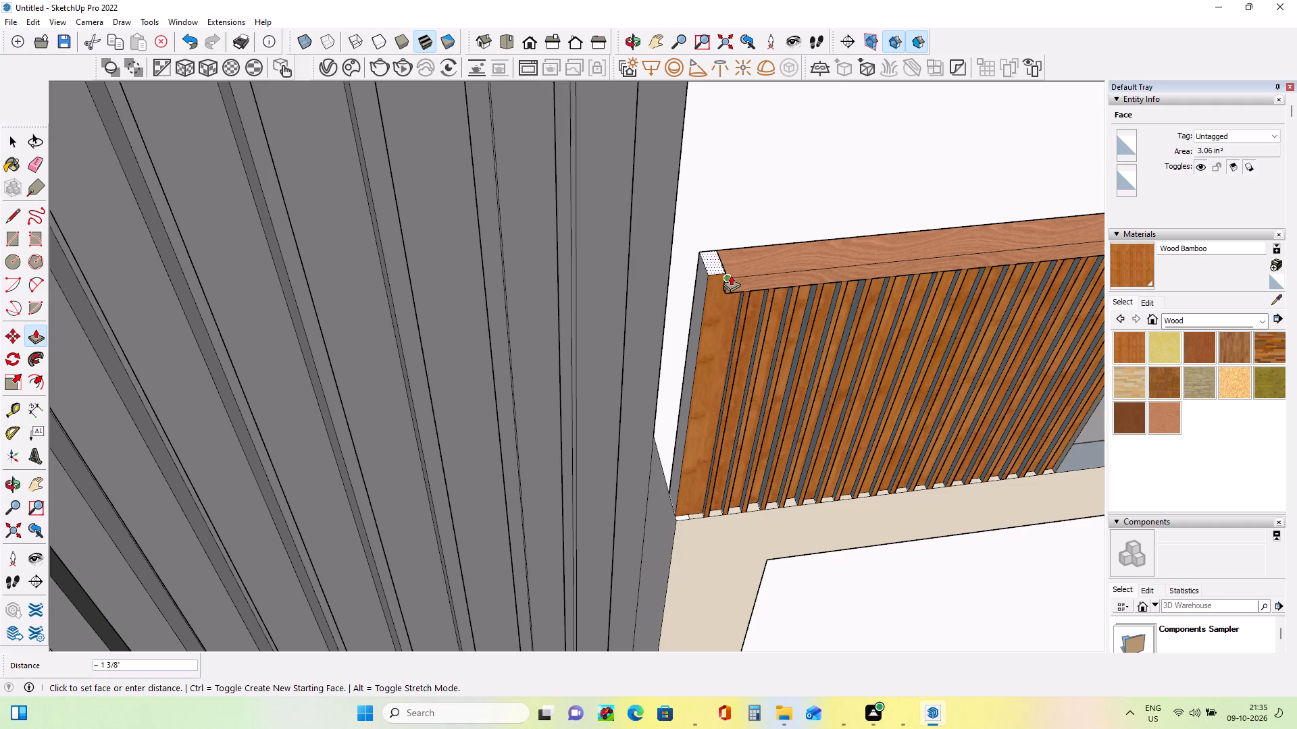
{"action": "key", "text": "Escape"}
{"action": "left_click", "coordinate": [723, 278]}
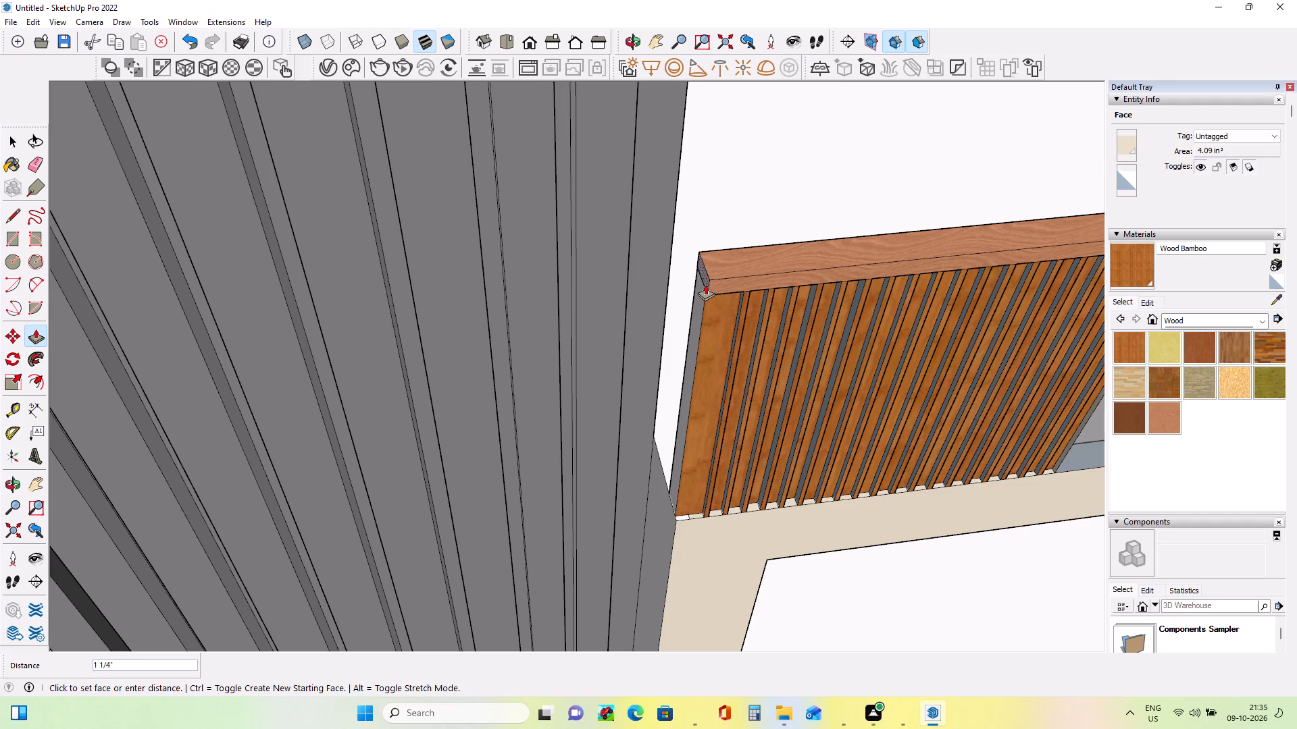
{"action": "left_click", "coordinate": [705, 286]}
Draw a strip about 7/16" by 2' 3 3/16" on the lower railing's widened end slat and paint it Wood Floor Parquet.
{"action": "middle_click_drag", "start_coordinate": [731, 414], "coordinate": [674, 362]}
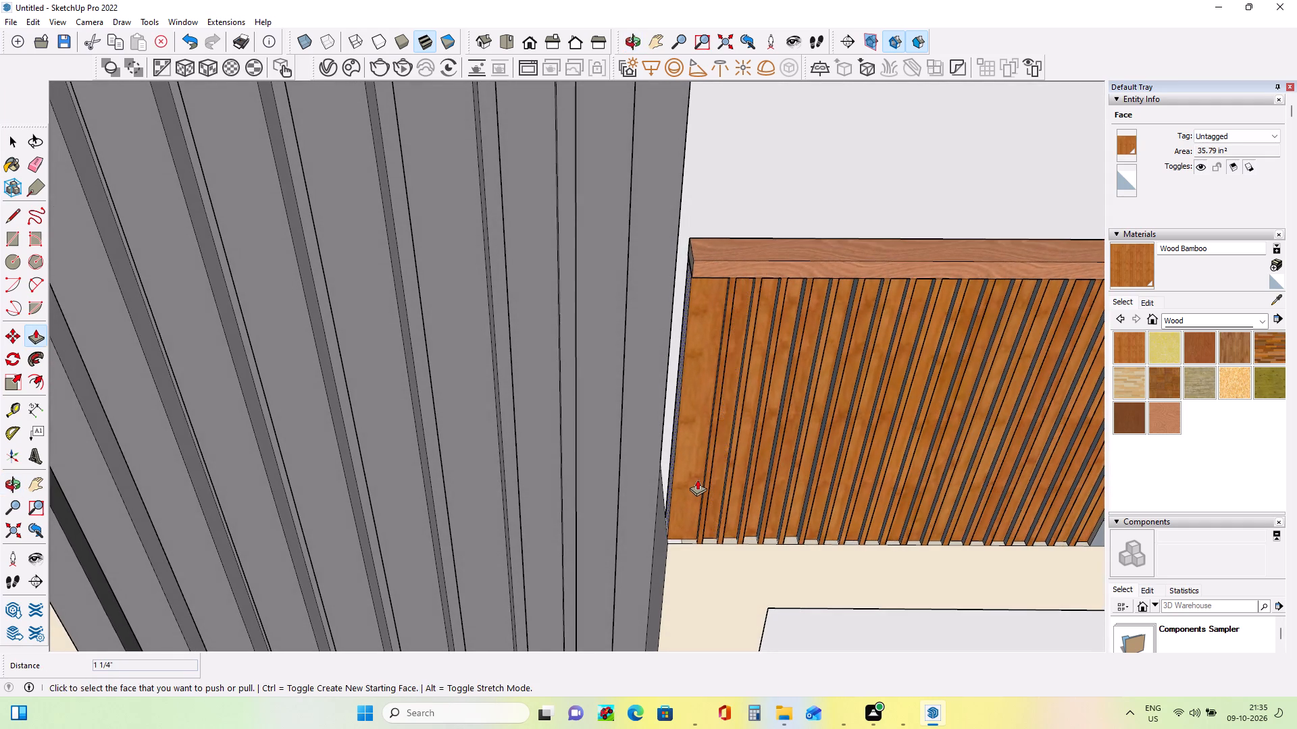
{"action": "middle_click_drag", "start_coordinate": [680, 469], "coordinate": [644, 414]}
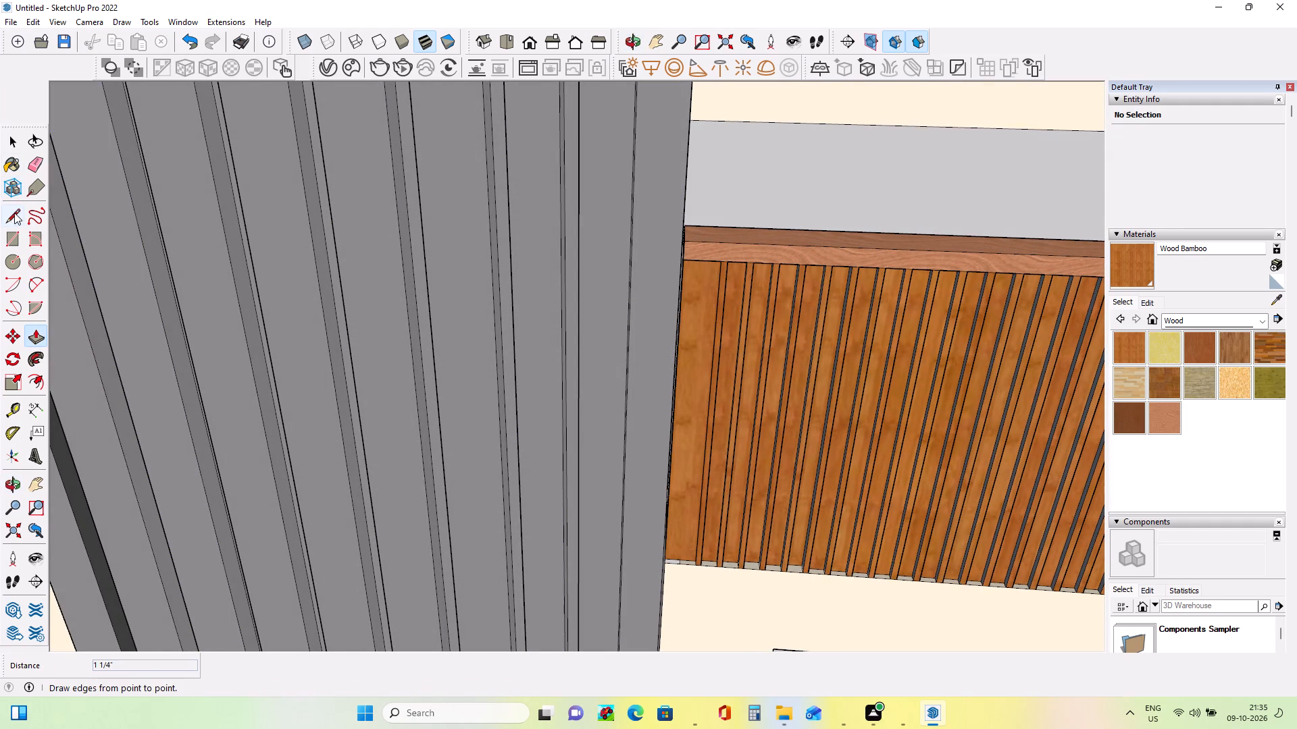
{"action": "left_click", "coordinate": [11, 247]}
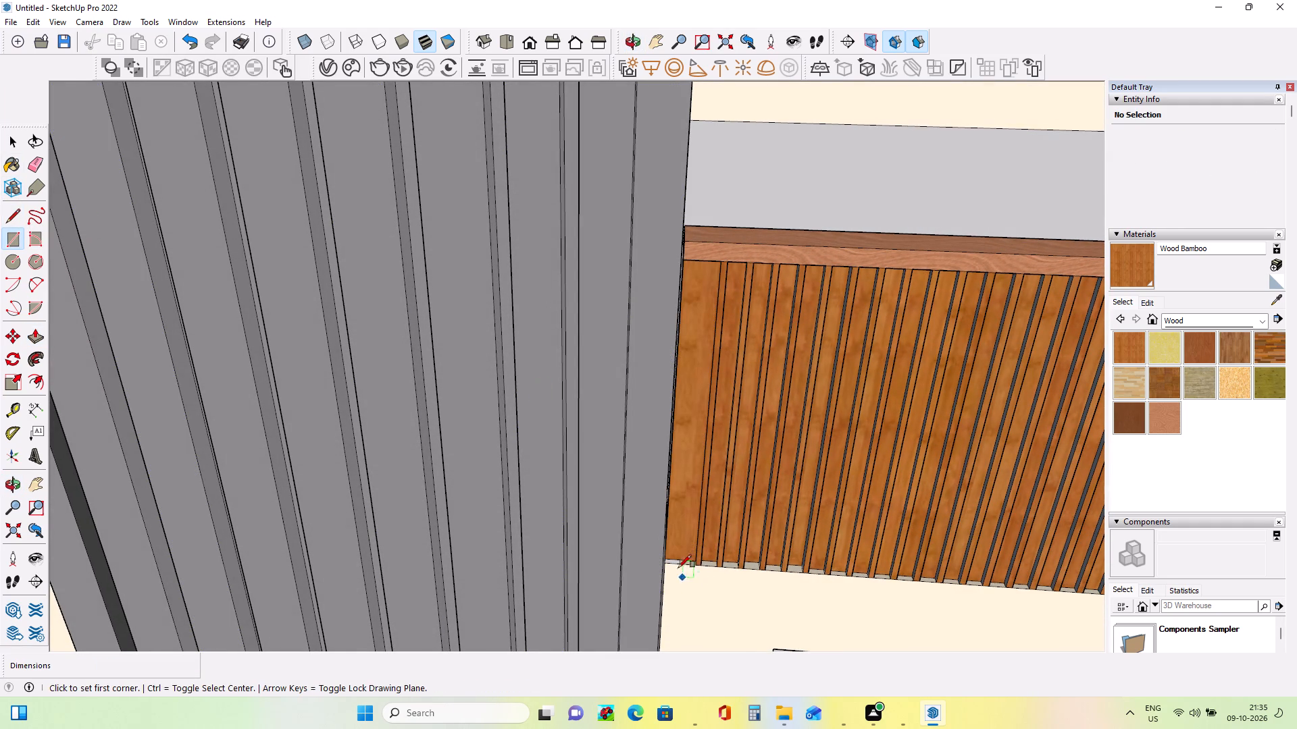
{"action": "scroll", "coordinate": [678, 568], "scroll_direction": "up", "scroll_amount": 3}
{"action": "left_click", "coordinate": [681, 556]}
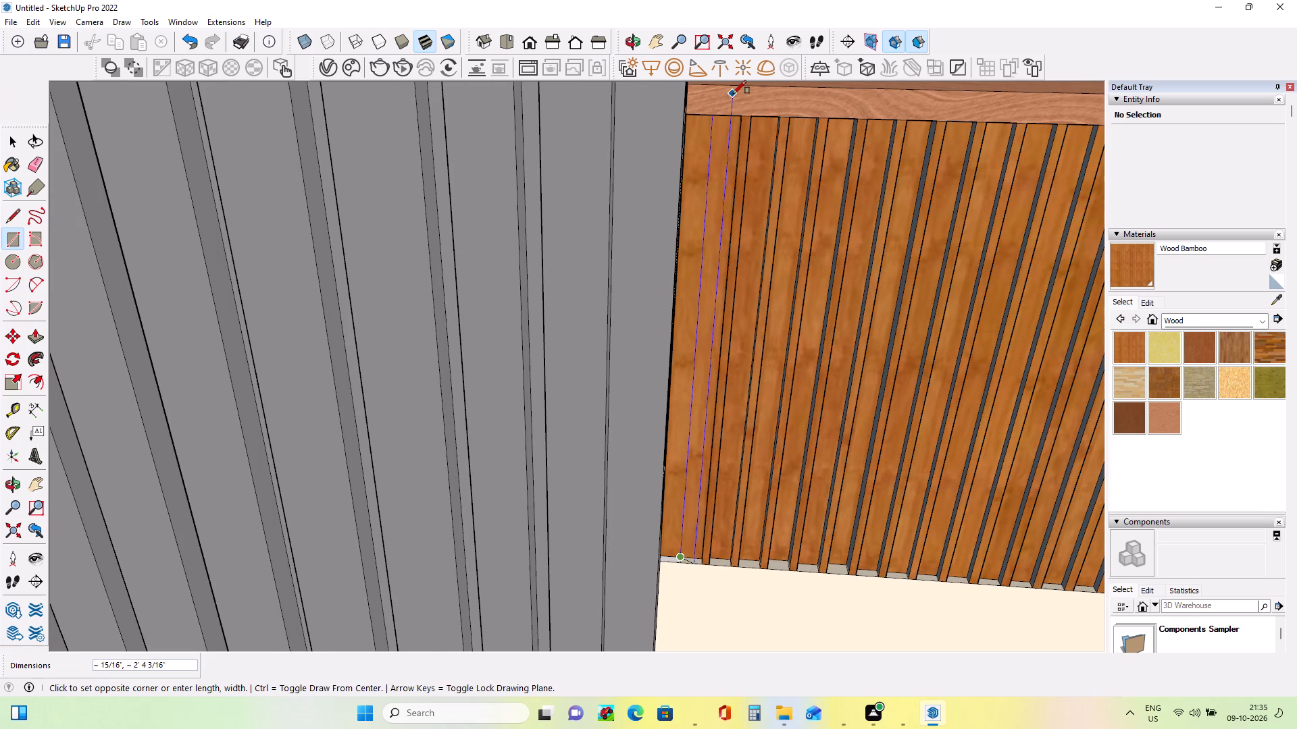
{"action": "scroll", "coordinate": [720, 120], "scroll_direction": "up", "scroll_amount": 4}
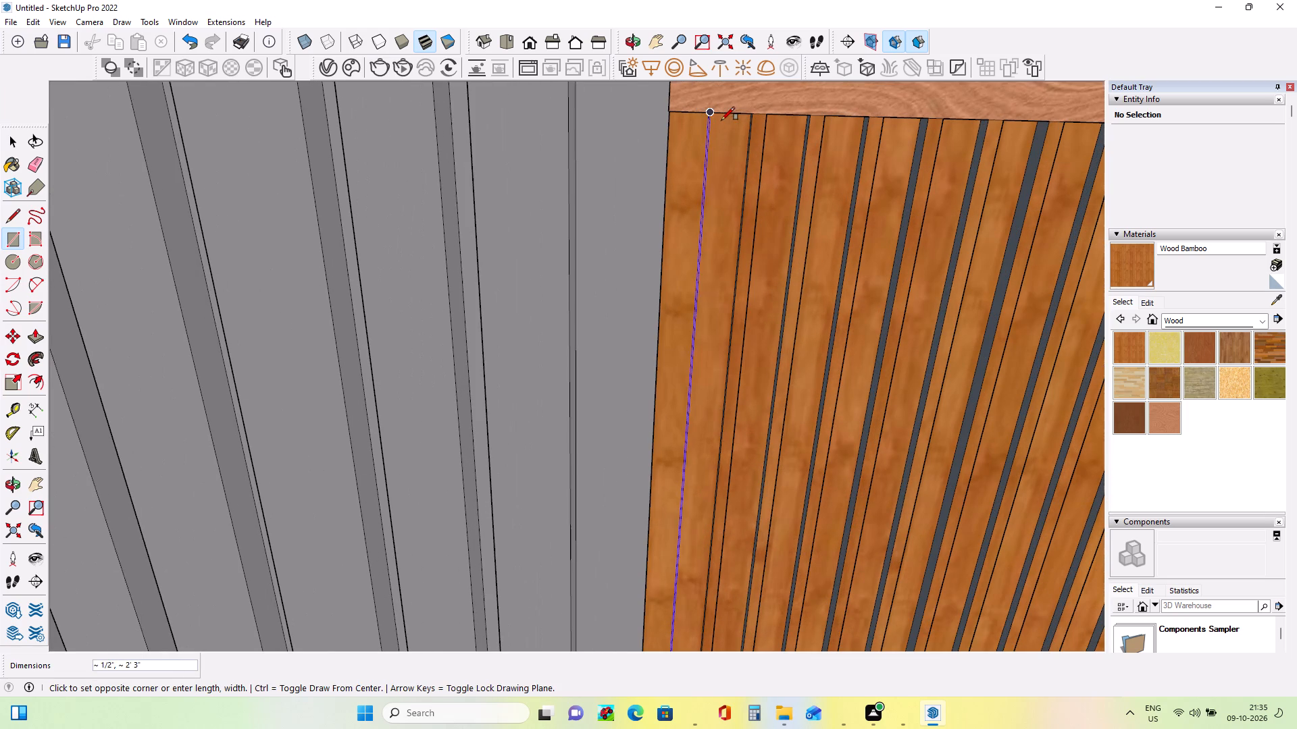
{"action": "left_click", "coordinate": [723, 114]}
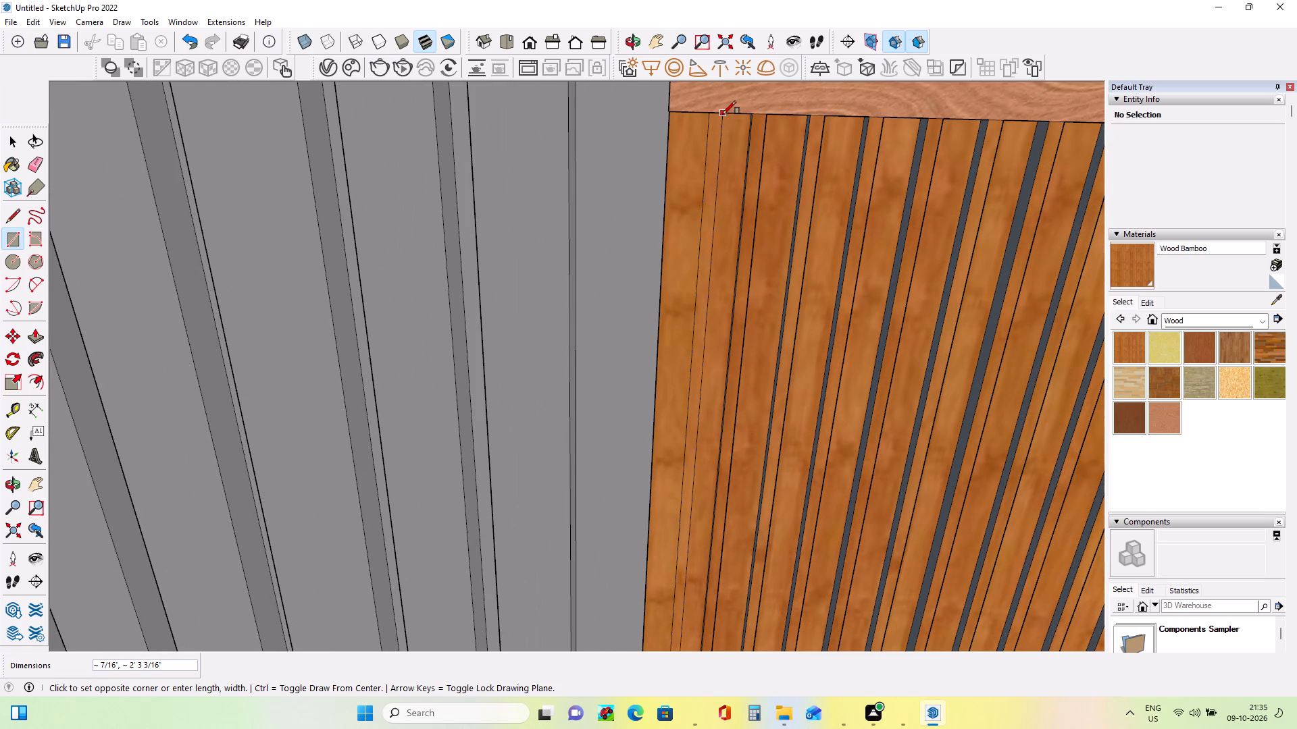
{"action": "left_click", "coordinate": [1173, 390]}
{"action": "left_click", "coordinate": [696, 337]}
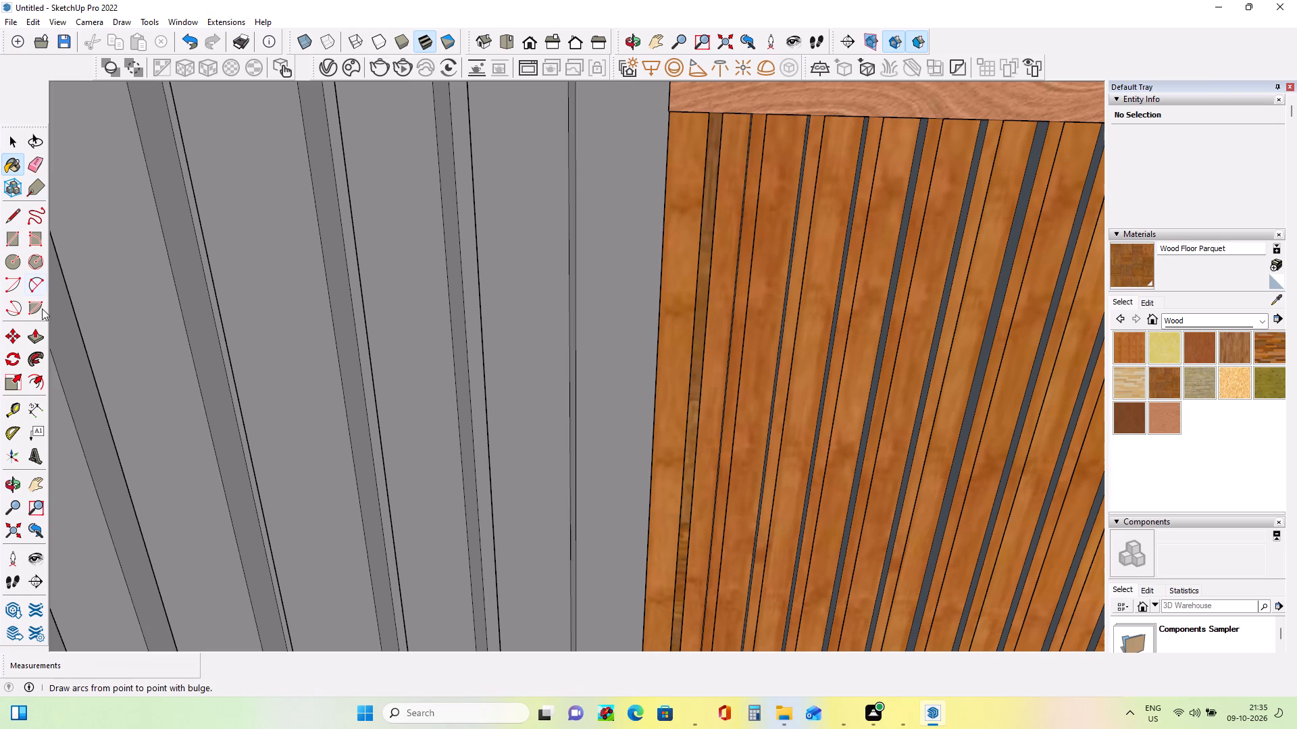
Push/Pull the Wood Floor Parquet strip on the lower railing's end slat by about 1/2".
{"action": "left_click", "coordinate": [36, 333]}
{"action": "left_click", "coordinate": [713, 356]}
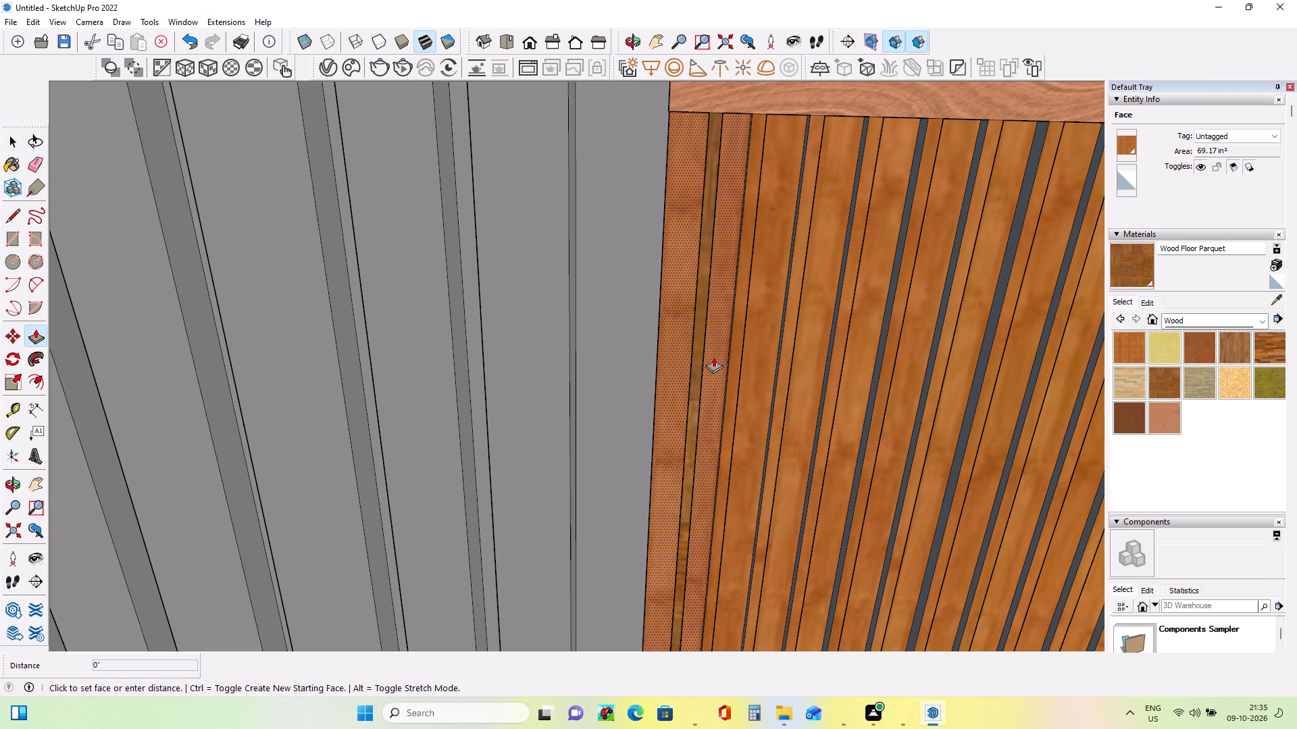
{"action": "key", "text": "Escape"}
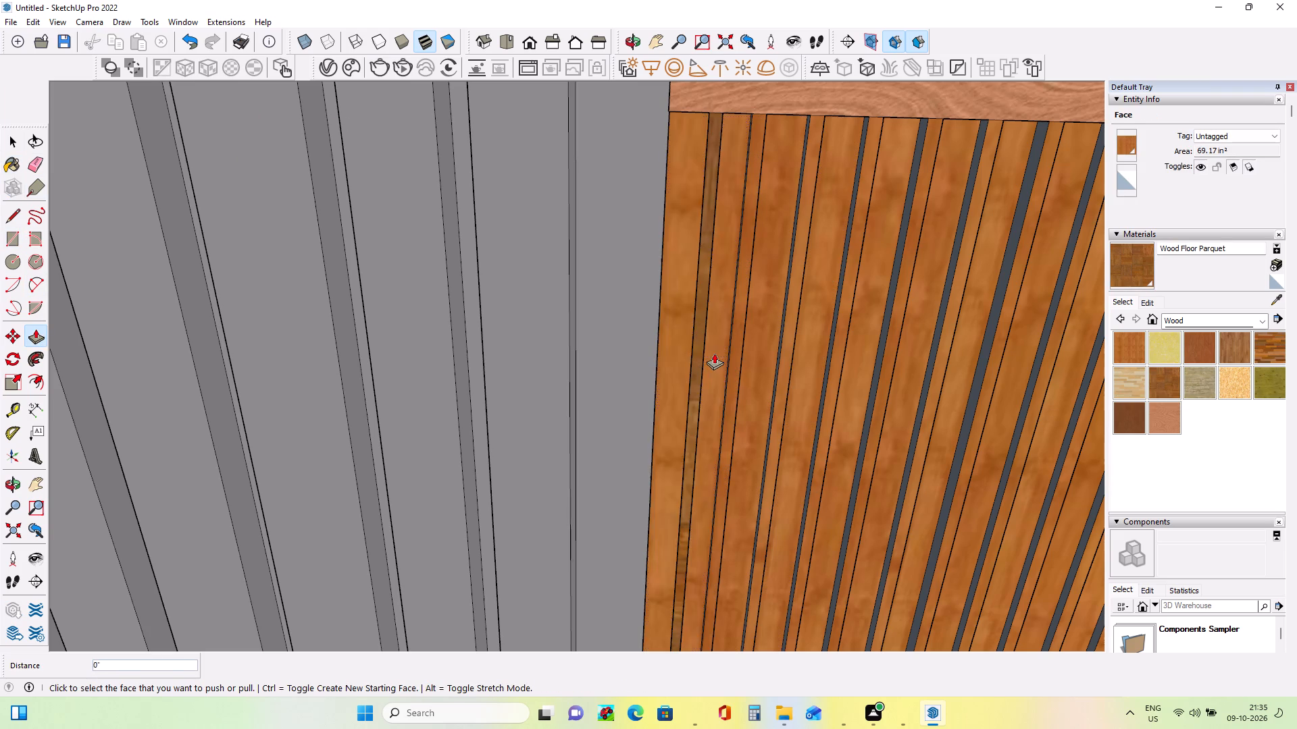
{"action": "scroll", "coordinate": [704, 335], "scroll_direction": "down", "scroll_amount": 9}
{"action": "scroll", "coordinate": [693, 503], "scroll_direction": "up", "scroll_amount": 7}
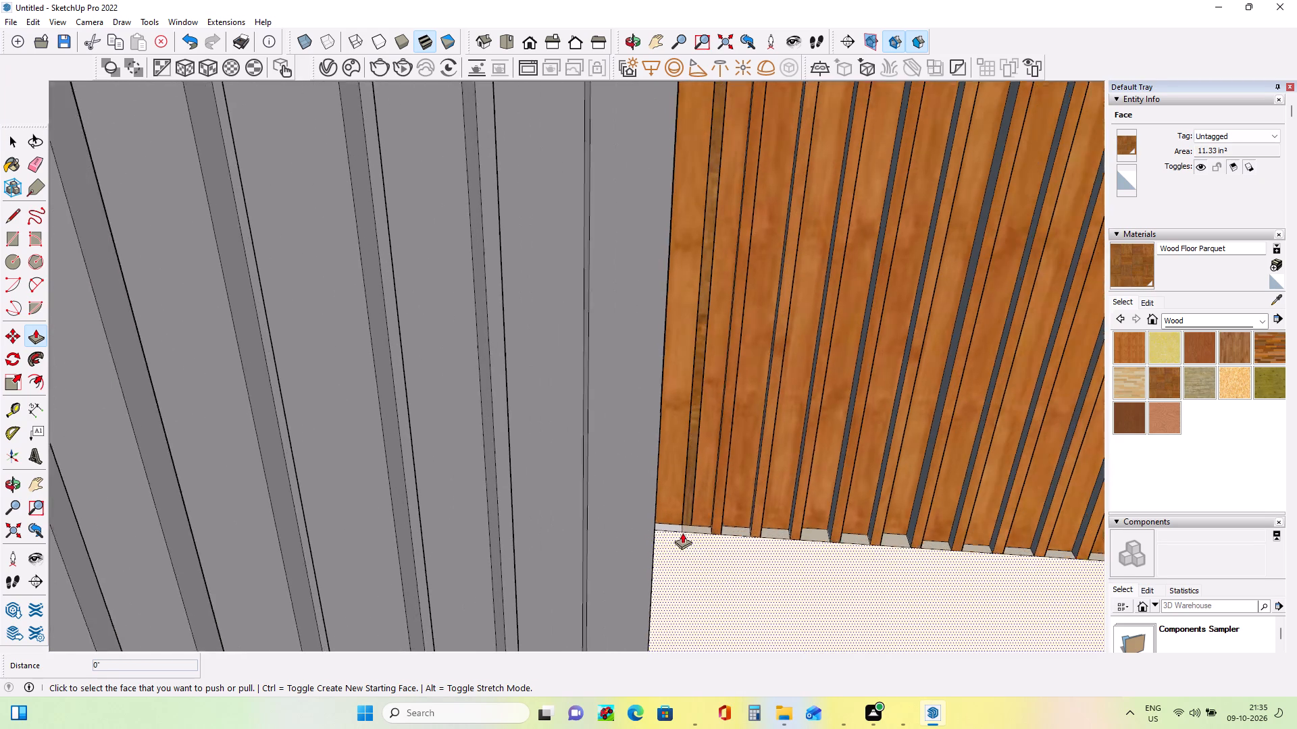
{"action": "scroll", "coordinate": [682, 533], "scroll_direction": "up", "scroll_amount": 1}
{"action": "left_click", "coordinate": [678, 513]}
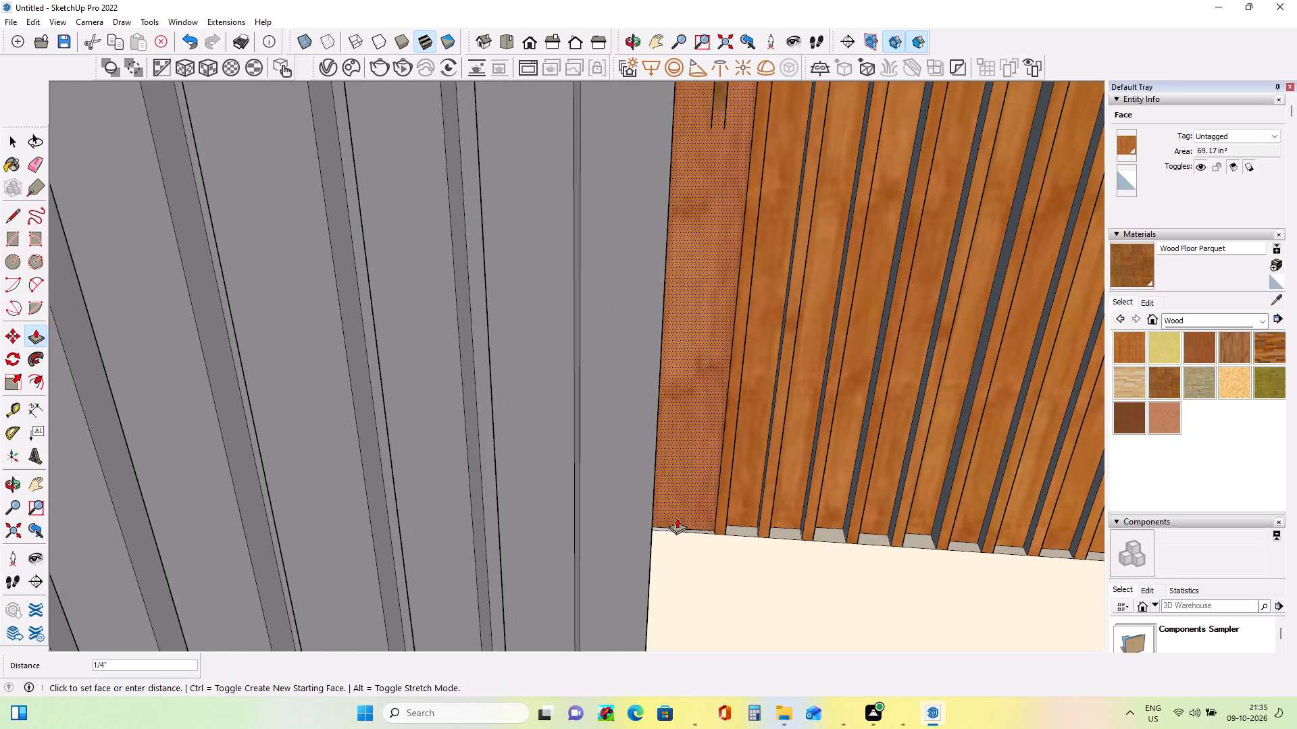
{"action": "key", "text": "Escape"}
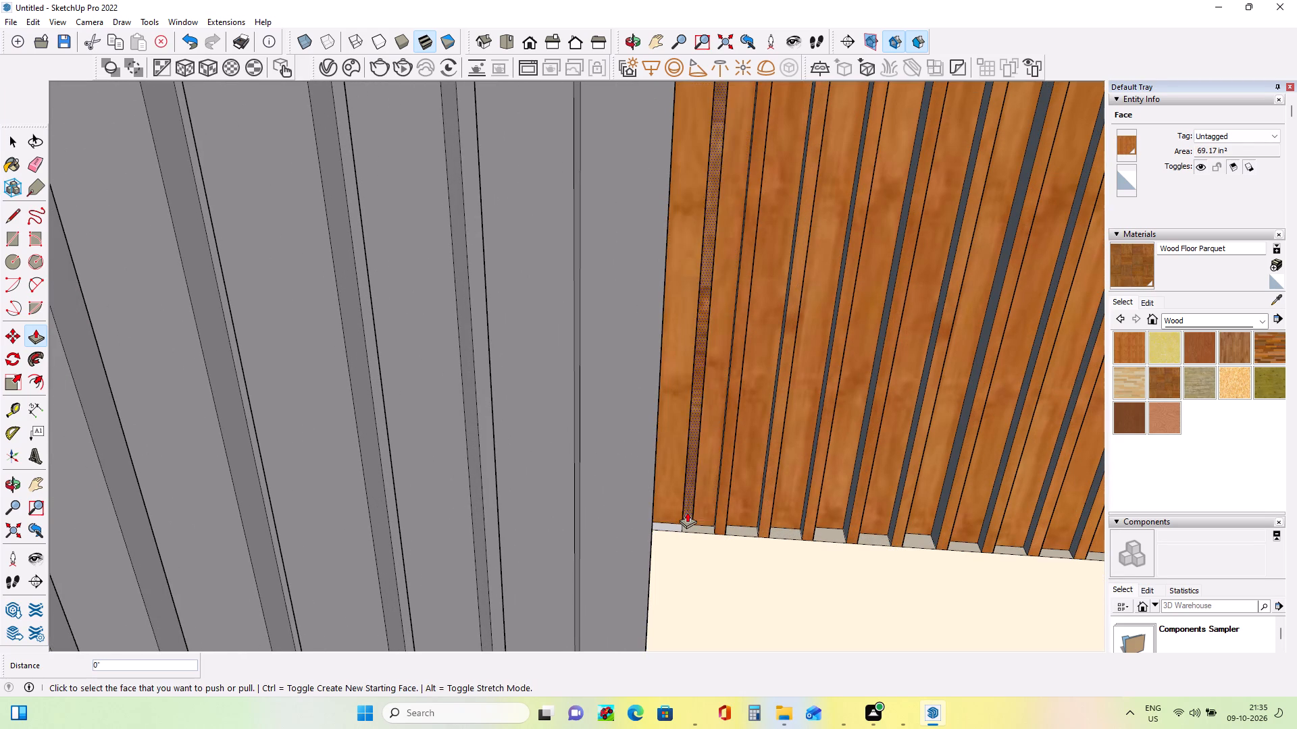
{"action": "left_click", "coordinate": [687, 512]}
{"action": "left_click", "coordinate": [717, 520]}
Raise the top of the first slat on the upper terrace by about 8 13/16".
{"action": "scroll", "coordinate": [684, 531], "scroll_direction": "down", "scroll_amount": 3}
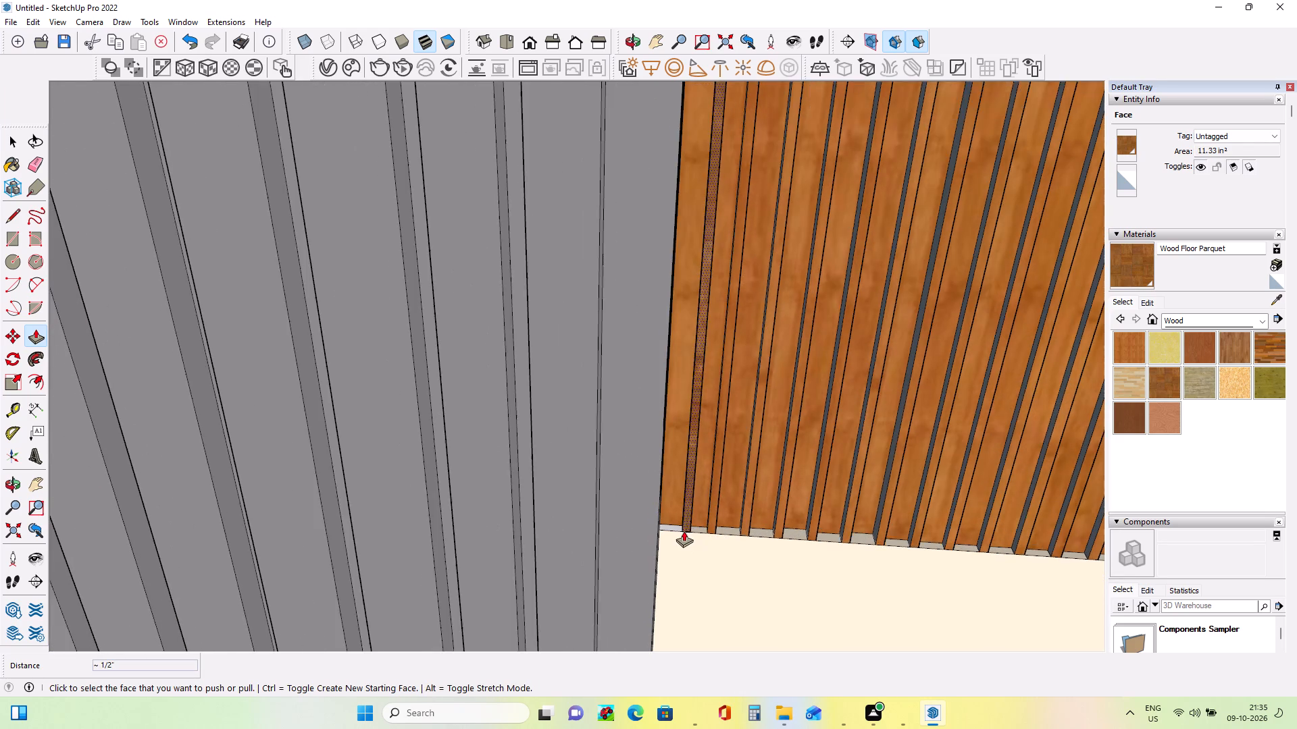
{"action": "scroll", "coordinate": [684, 531], "scroll_direction": "down", "scroll_amount": 15}
{"action": "middle_click_drag", "start_coordinate": [803, 475], "coordinate": [800, 458]}
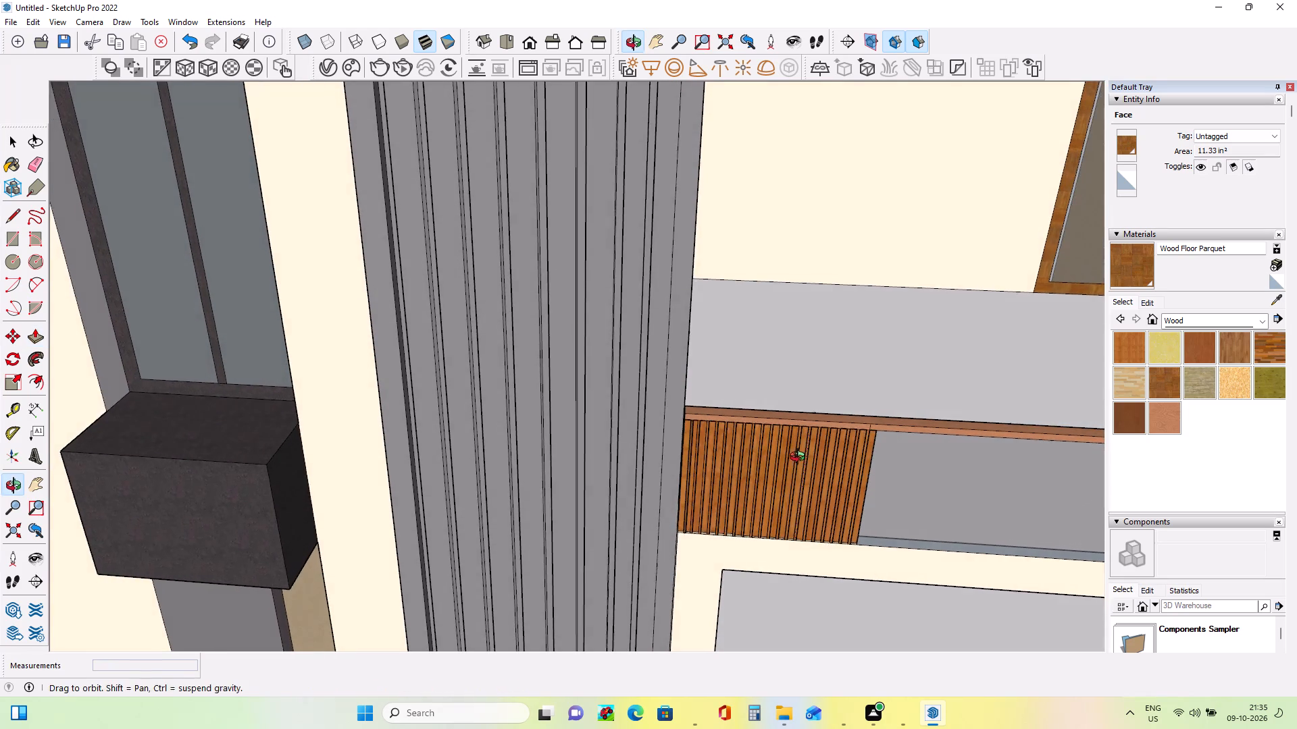
{"action": "middle_click_drag", "start_coordinate": [800, 458], "coordinate": [796, 456]}
{"action": "scroll", "coordinate": [782, 453], "scroll_direction": "down", "scroll_amount": 12}
{"action": "middle_click_drag", "start_coordinate": [830, 283], "coordinate": [762, 292]}
{"action": "scroll", "coordinate": [767, 296], "scroll_direction": "up", "scroll_amount": 4}
{"action": "middle_click_drag", "start_coordinate": [779, 337], "coordinate": [698, 316]}
{"action": "middle_click_drag", "start_coordinate": [728, 240], "coordinate": [775, 439]}
{"action": "scroll", "coordinate": [743, 319], "scroll_direction": "up", "scroll_amount": 8}
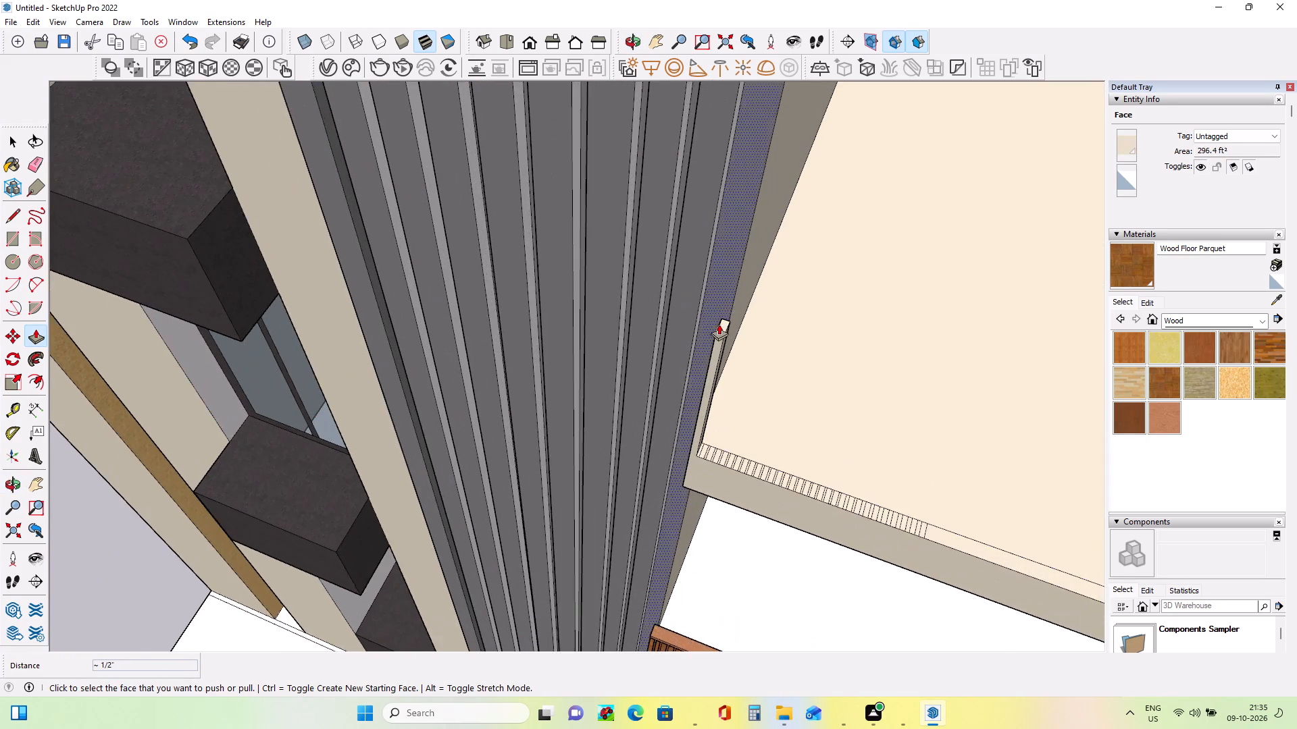
{"action": "scroll", "coordinate": [719, 324], "scroll_direction": "up", "scroll_amount": 4}
{"action": "left_click", "coordinate": [728, 325]}
{"action": "left_click", "coordinate": [743, 254]}
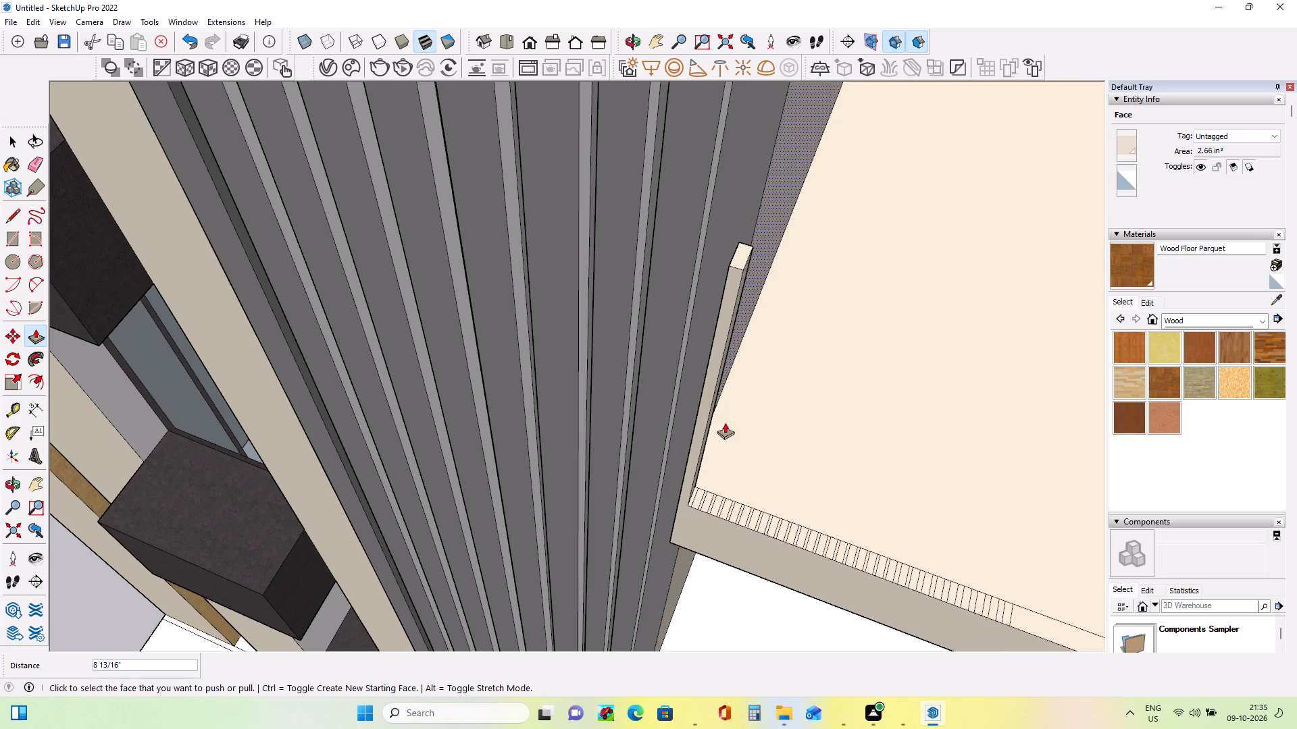
Push/Pull the second and third slats on the upper terrace edge up about 3' 3 3/4", level with the first slat.
{"action": "scroll", "coordinate": [707, 473], "scroll_direction": "down", "scroll_amount": 20}
{"action": "middle_click_drag", "start_coordinate": [773, 597], "coordinate": [779, 596]}
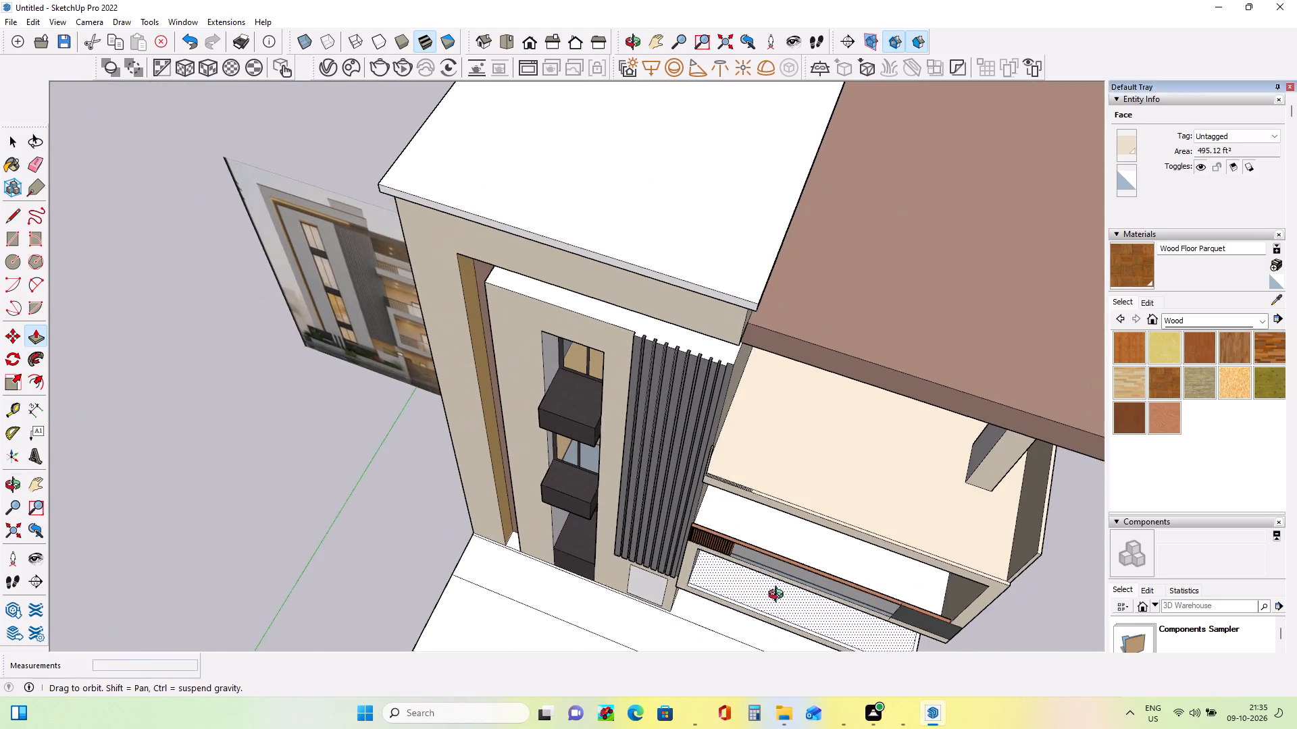
{"action": "middle_click_drag", "start_coordinate": [779, 596], "coordinate": [830, 389]}
{"action": "scroll", "coordinate": [846, 392], "scroll_direction": "up", "scroll_amount": 2}
{"action": "scroll", "coordinate": [845, 410], "scroll_direction": "down", "scroll_amount": 4}
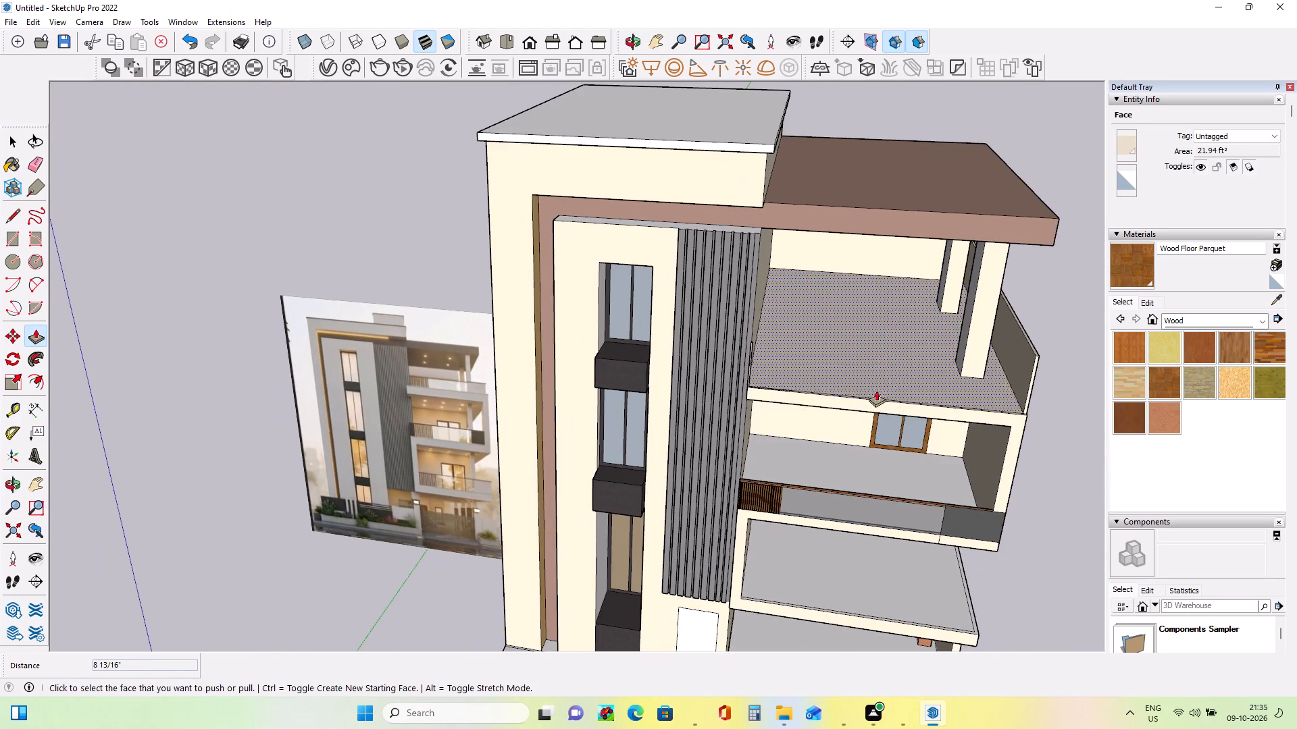
{"action": "middle_click_drag", "start_coordinate": [877, 389], "coordinate": [880, 352]}
{"action": "middle_click", "coordinate": [880, 350]}
{"action": "scroll", "coordinate": [876, 414], "scroll_direction": "up", "scroll_amount": 1}
{"action": "middle_click_drag", "start_coordinate": [875, 415], "coordinate": [770, 468]}
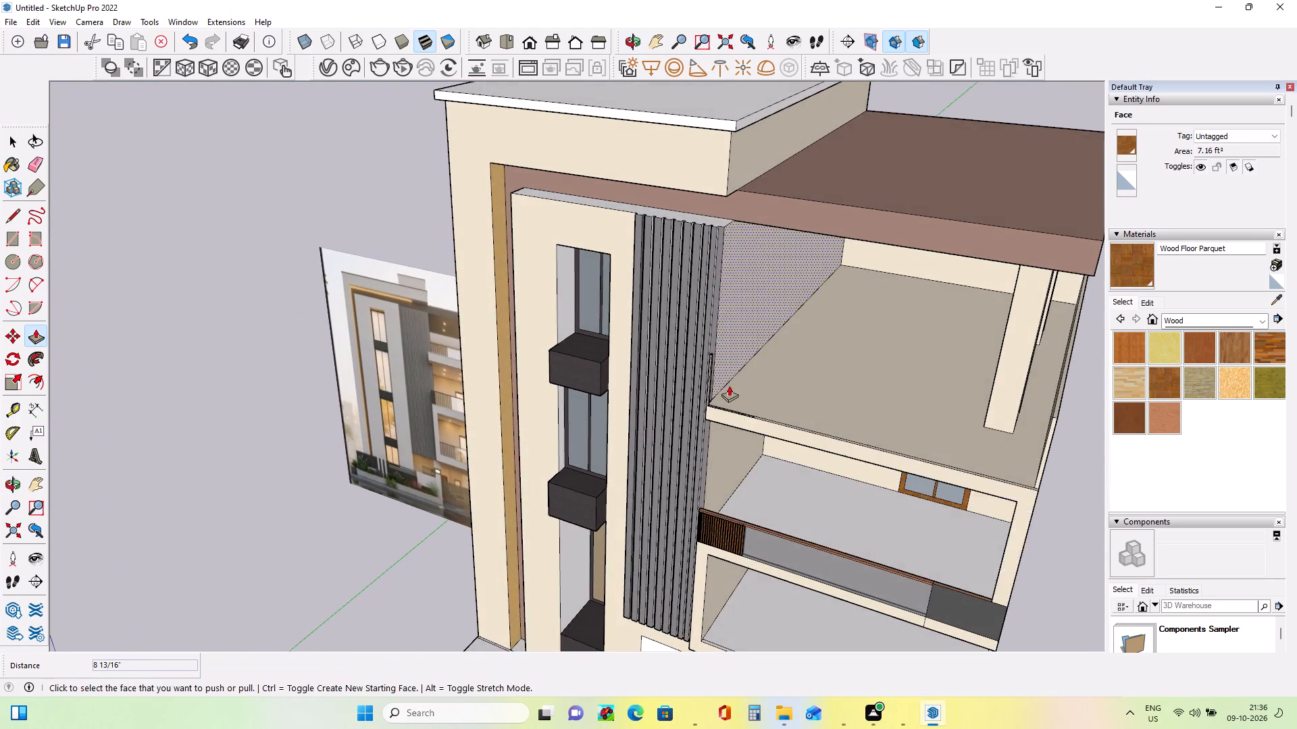
{"action": "scroll", "coordinate": [729, 387], "scroll_direction": "up", "scroll_amount": 1}
{"action": "scroll", "coordinate": [729, 388], "scroll_direction": "down", "scroll_amount": 1}
{"action": "scroll", "coordinate": [729, 388], "scroll_direction": "up", "scroll_amount": 19}
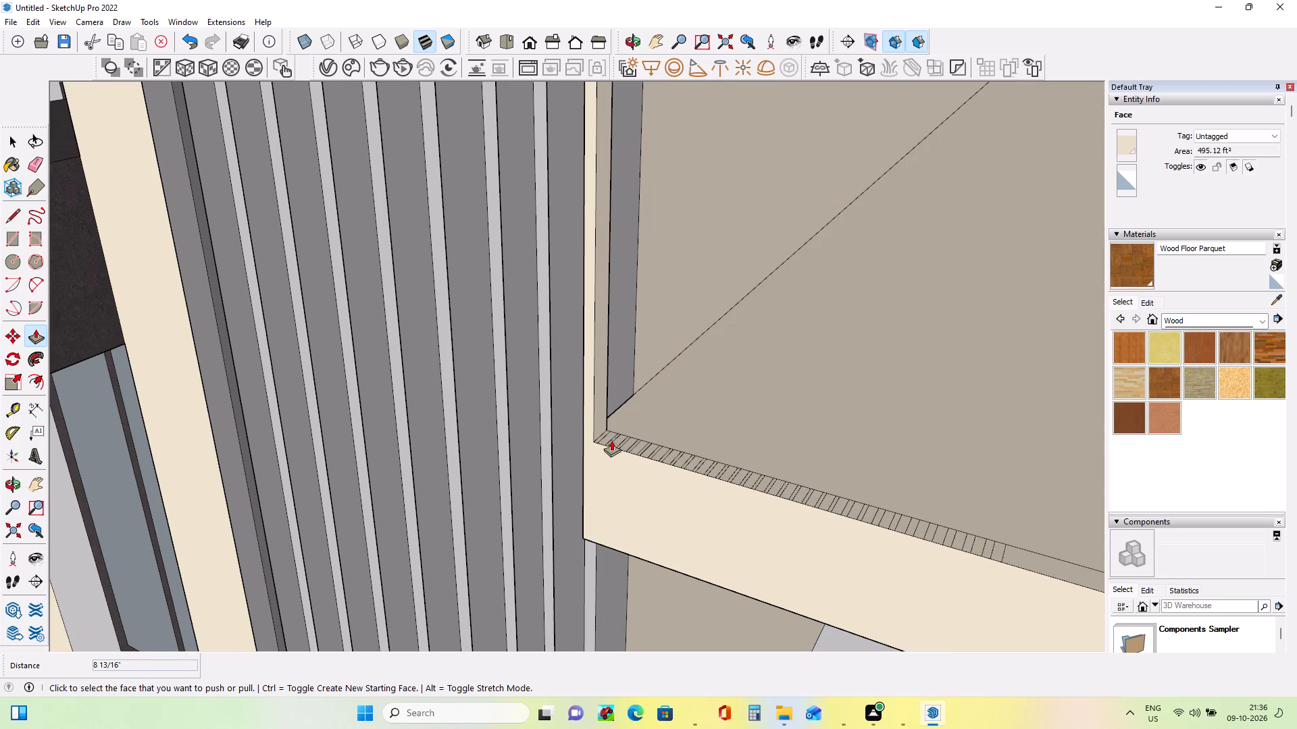
{"action": "scroll", "coordinate": [611, 437], "scroll_direction": "down", "scroll_amount": 4}
{"action": "middle_click_drag", "start_coordinate": [624, 445], "coordinate": [788, 512]}
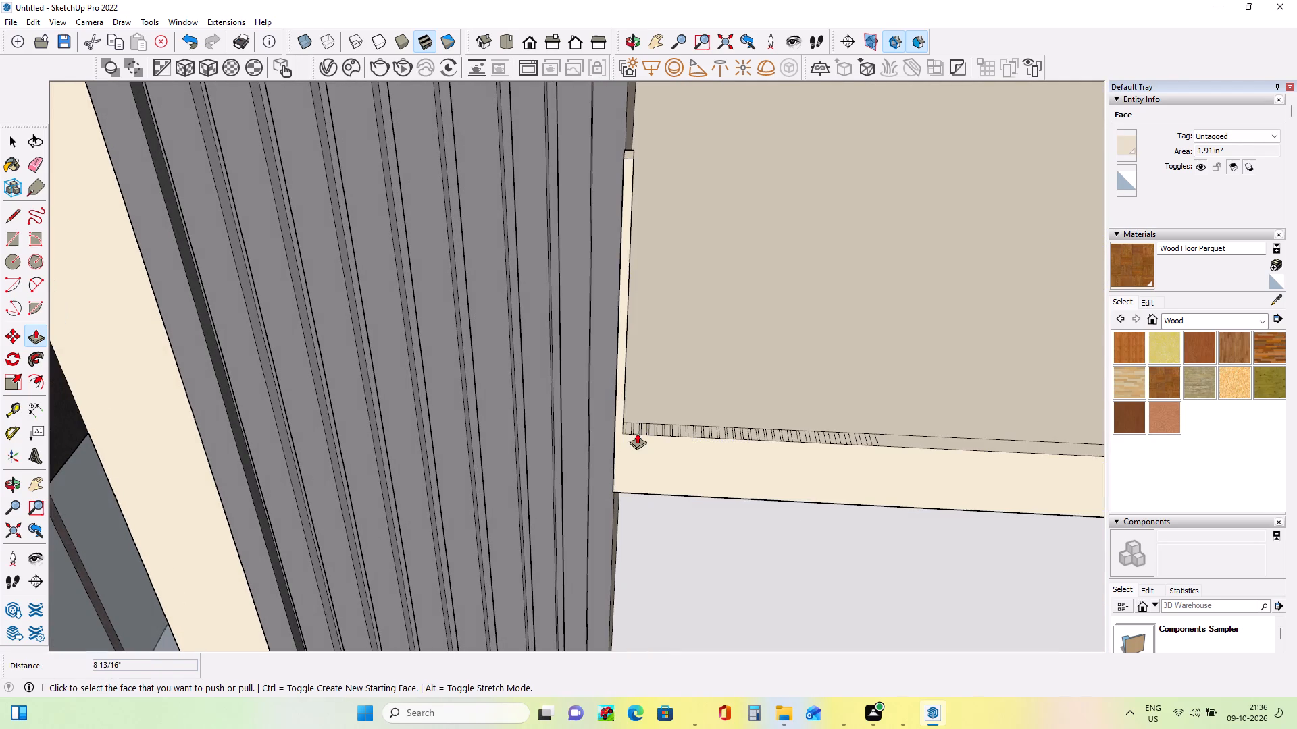
{"action": "left_click", "coordinate": [628, 427]}
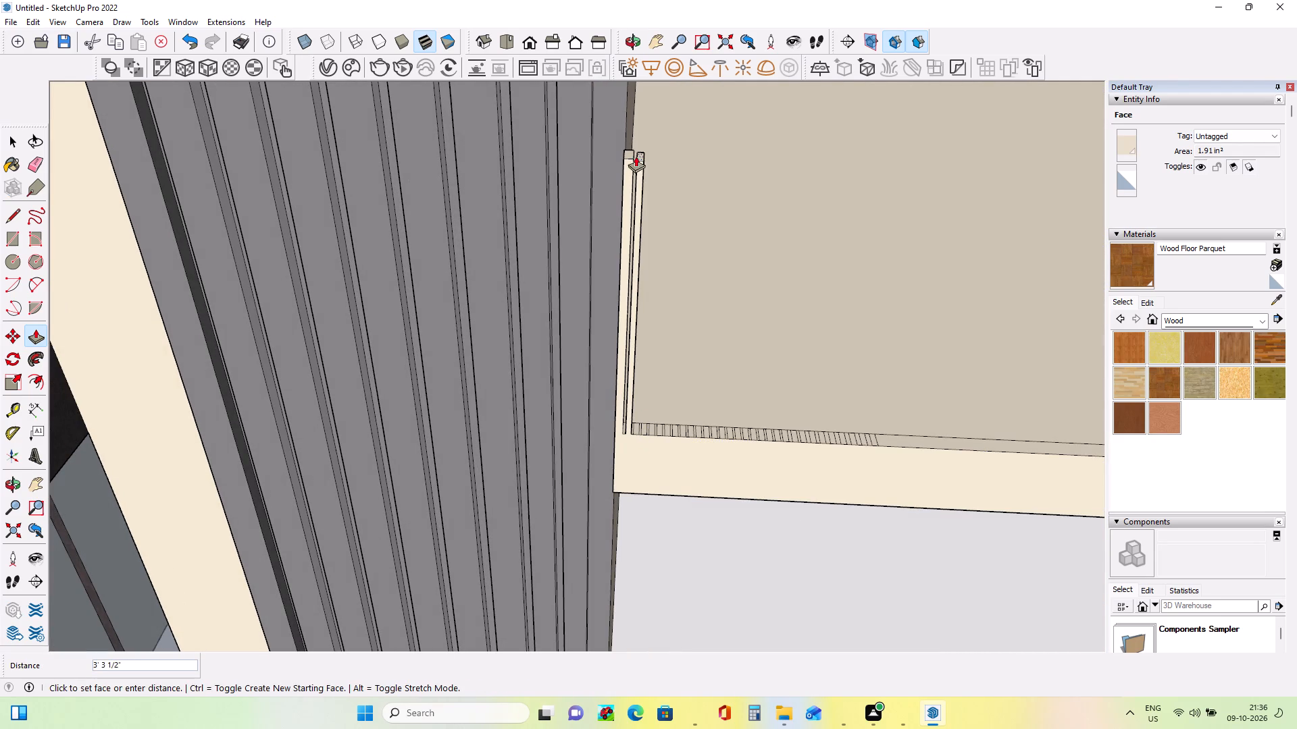
{"action": "left_click", "coordinate": [626, 152]}
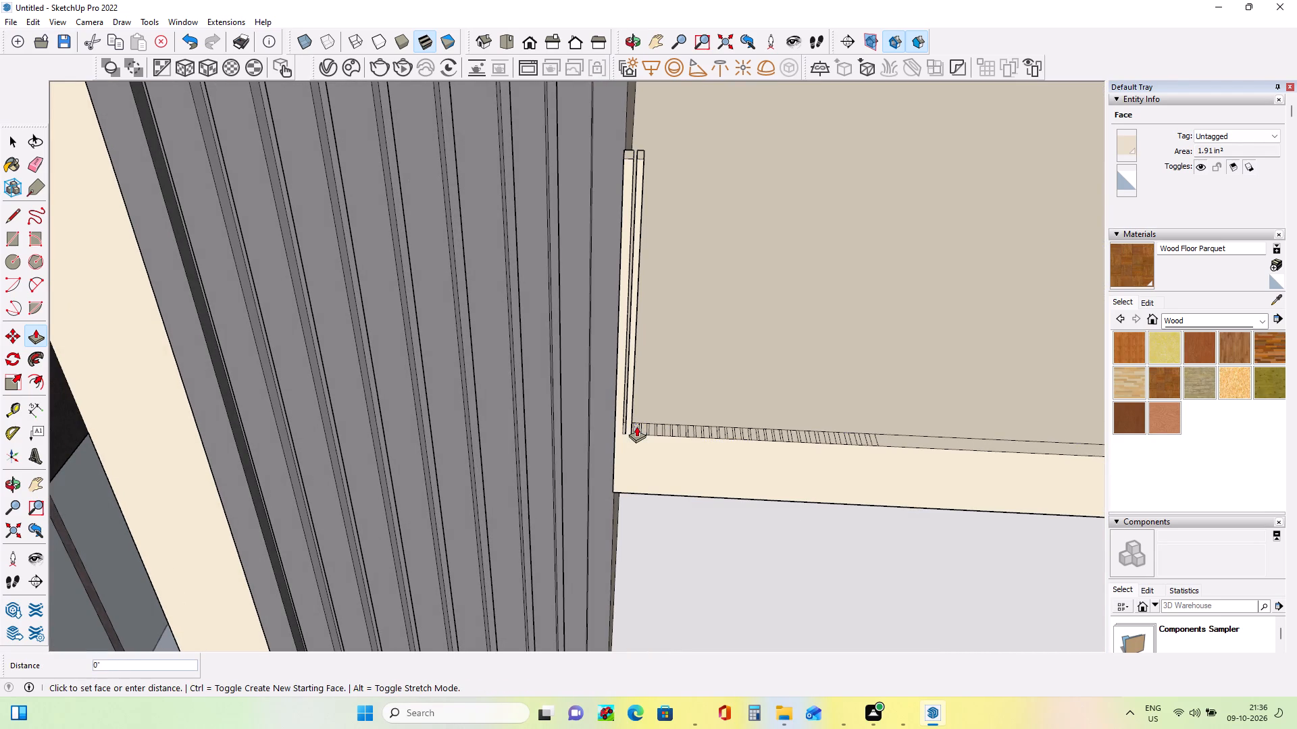
{"action": "left_click", "coordinate": [636, 426]}
{"action": "left_click", "coordinate": [642, 155]}
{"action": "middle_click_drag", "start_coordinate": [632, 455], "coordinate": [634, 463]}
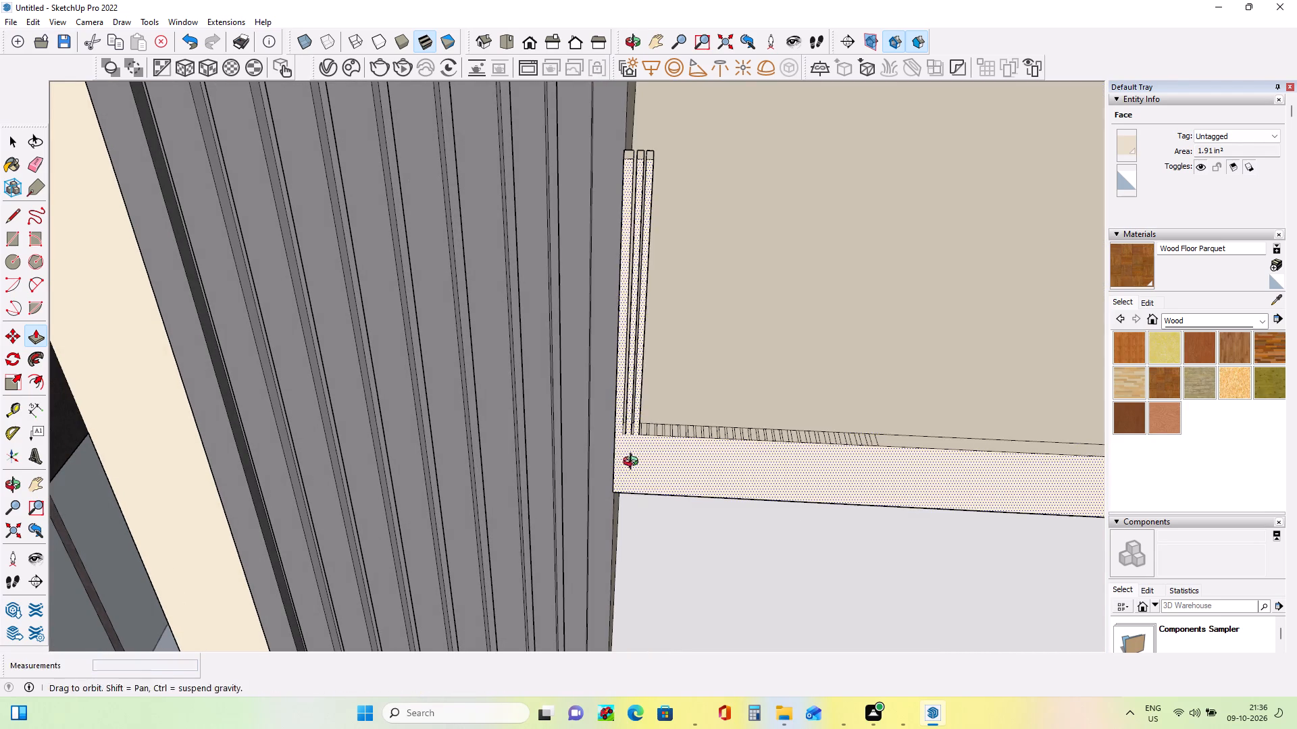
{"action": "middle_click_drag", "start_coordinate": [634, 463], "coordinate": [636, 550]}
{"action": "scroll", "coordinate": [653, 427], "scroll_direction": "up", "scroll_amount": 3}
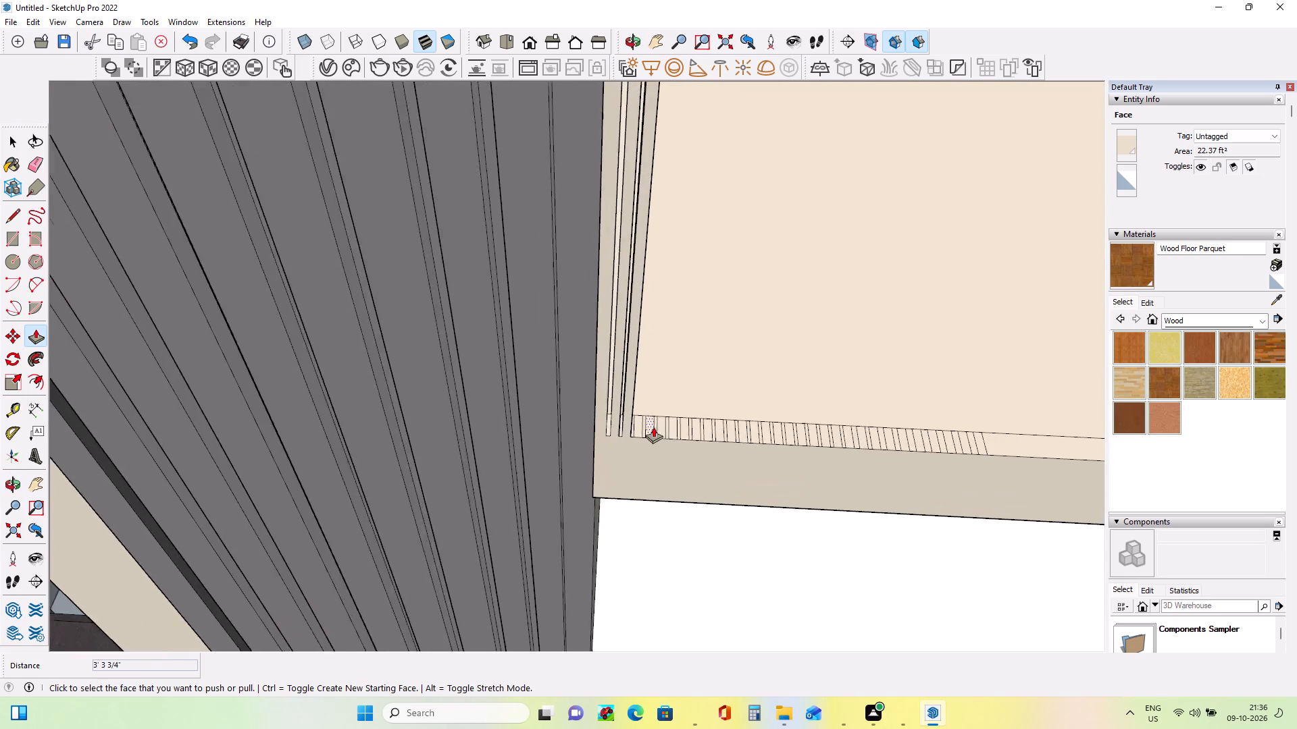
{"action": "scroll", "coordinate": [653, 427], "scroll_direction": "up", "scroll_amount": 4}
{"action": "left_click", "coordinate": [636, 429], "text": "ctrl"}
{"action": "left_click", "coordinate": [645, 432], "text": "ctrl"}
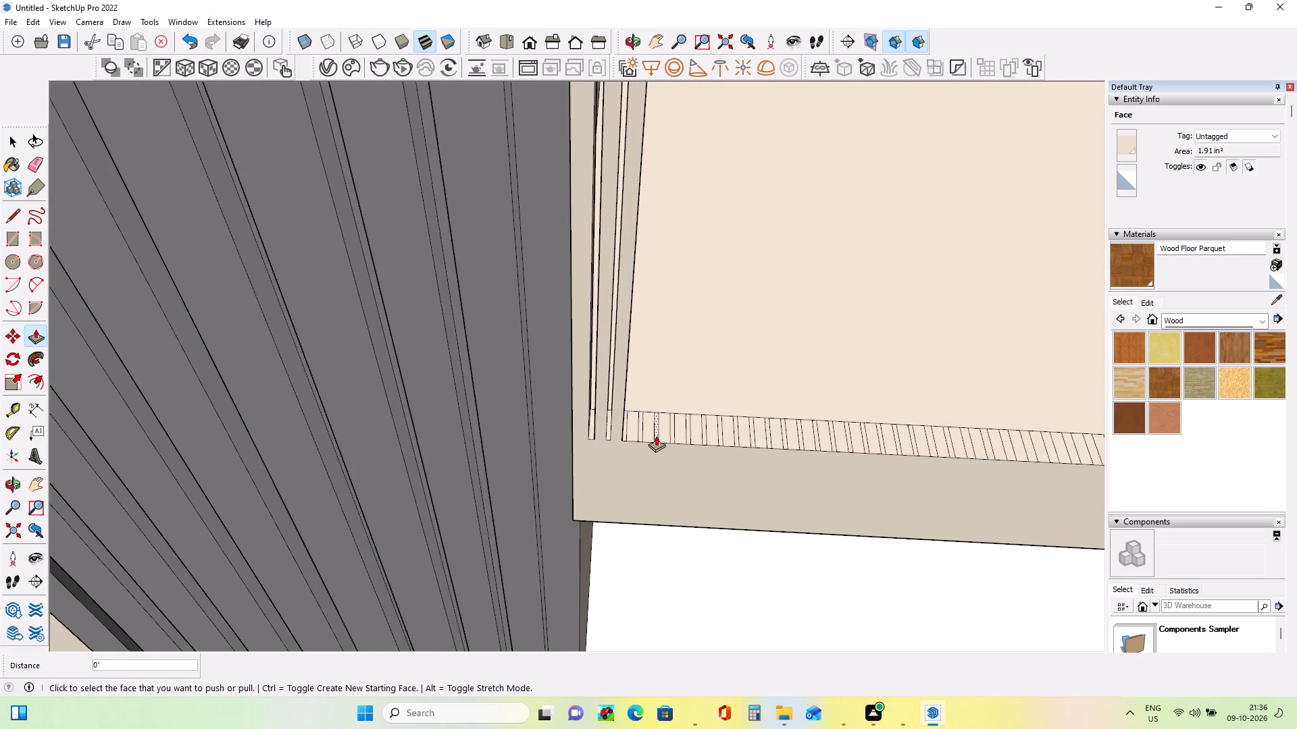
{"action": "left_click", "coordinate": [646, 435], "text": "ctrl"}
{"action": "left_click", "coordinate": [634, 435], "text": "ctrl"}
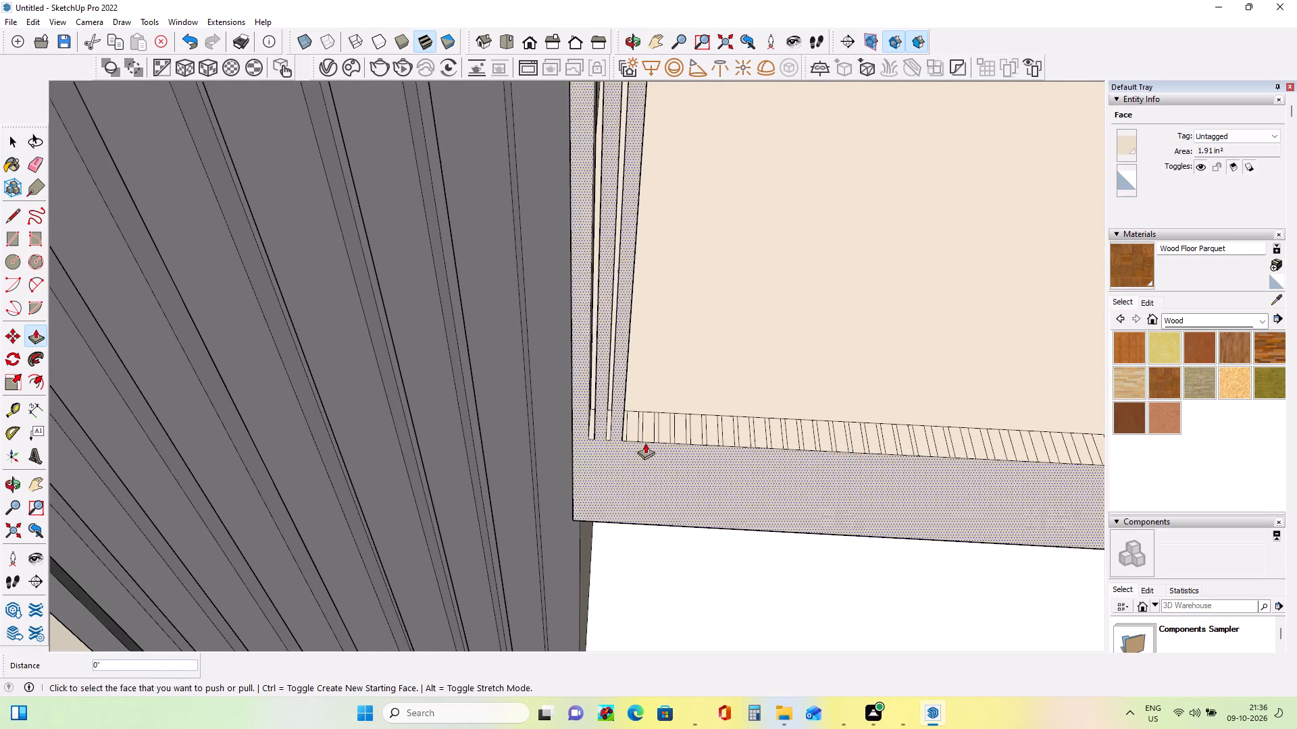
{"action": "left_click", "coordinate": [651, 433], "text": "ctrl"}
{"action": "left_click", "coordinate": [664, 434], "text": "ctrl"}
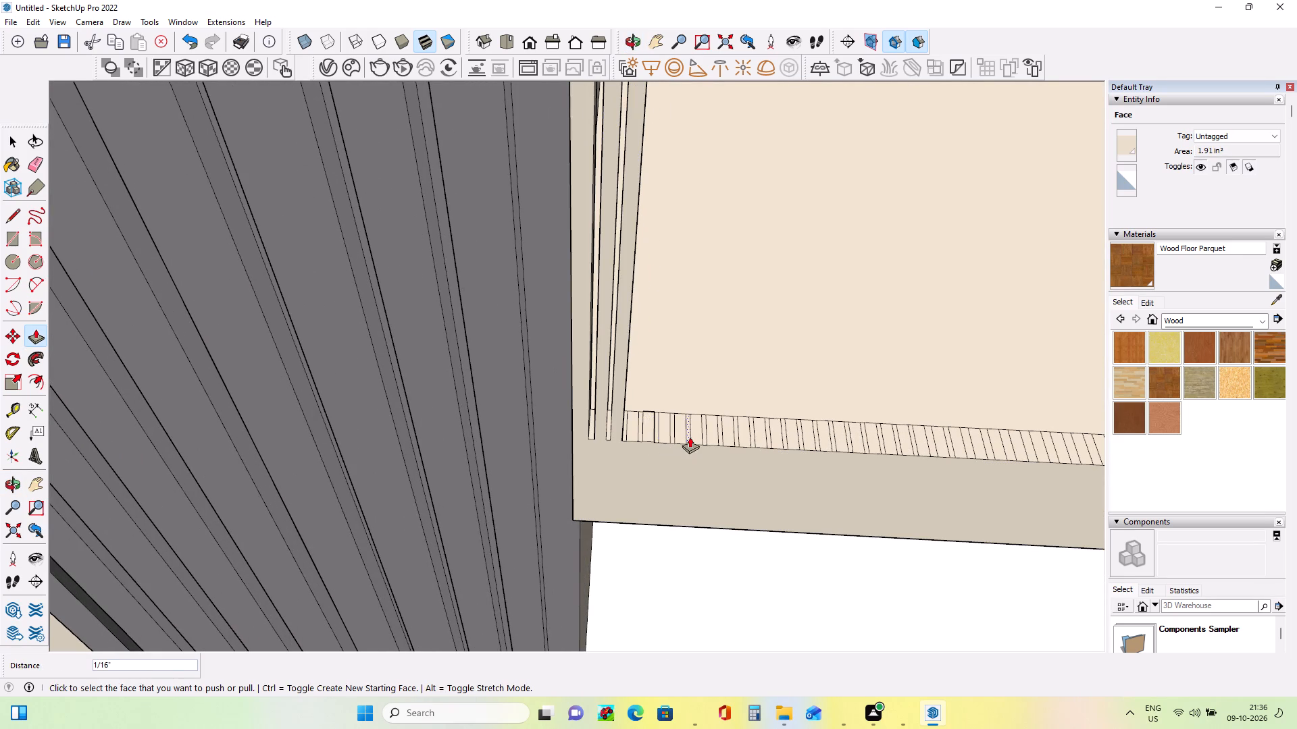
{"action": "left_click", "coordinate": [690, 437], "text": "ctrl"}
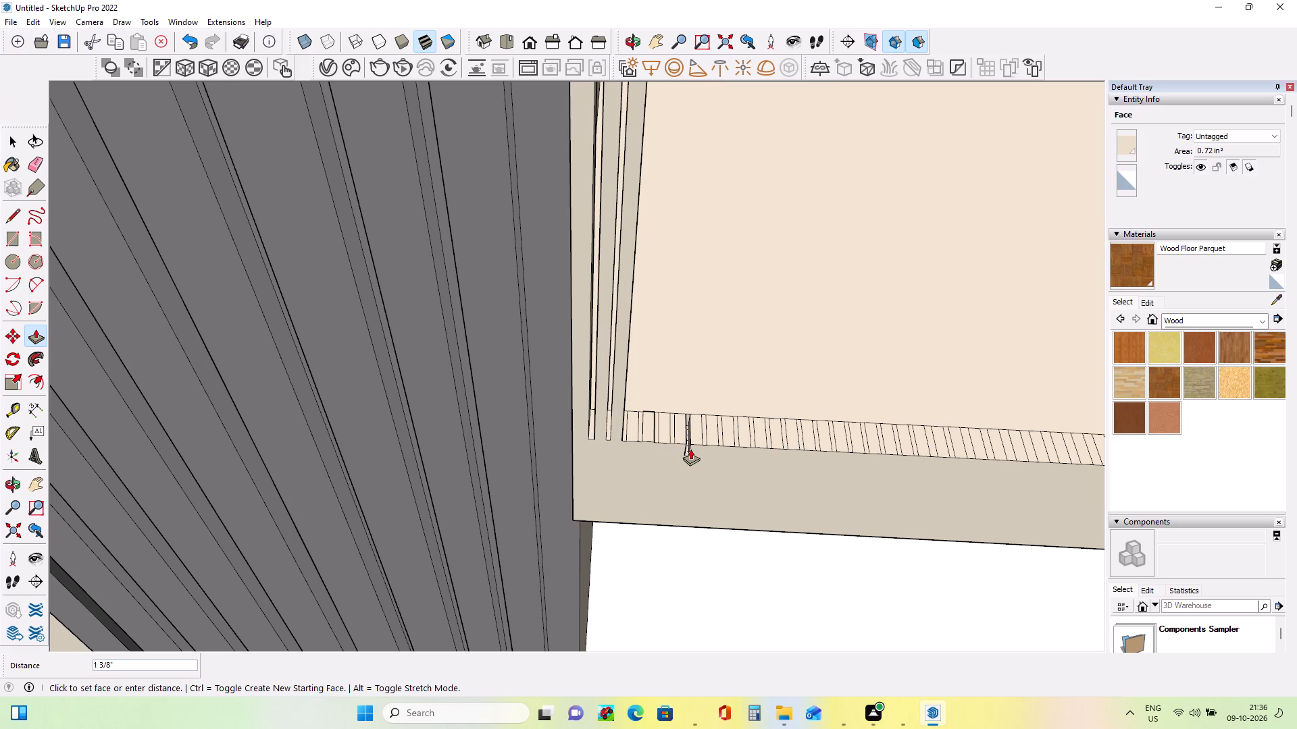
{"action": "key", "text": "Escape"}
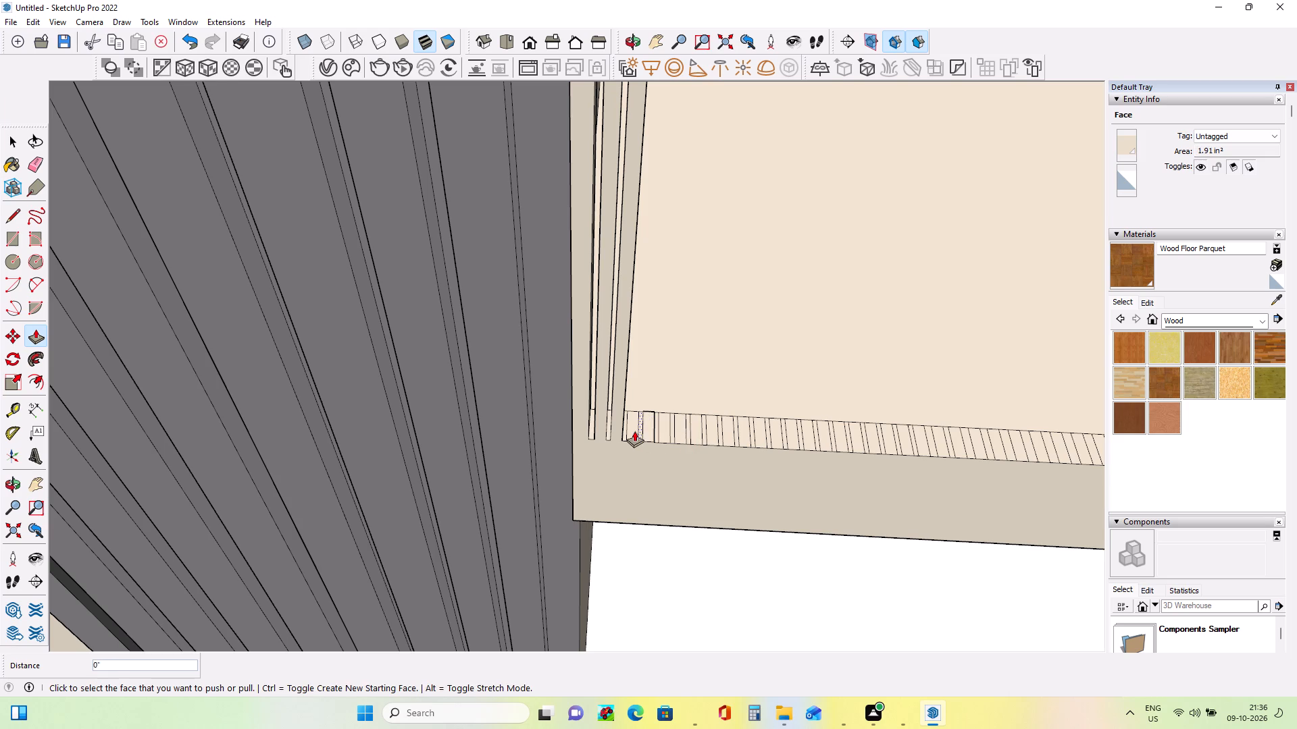
Push/Pull the fourth and fifth slats on the upper terrace edge up to the same 3' 3 3/4" height as the others.
{"action": "left_click", "coordinate": [634, 431]}
{"action": "scroll", "coordinate": [659, 197], "scroll_direction": "down", "scroll_amount": 12}
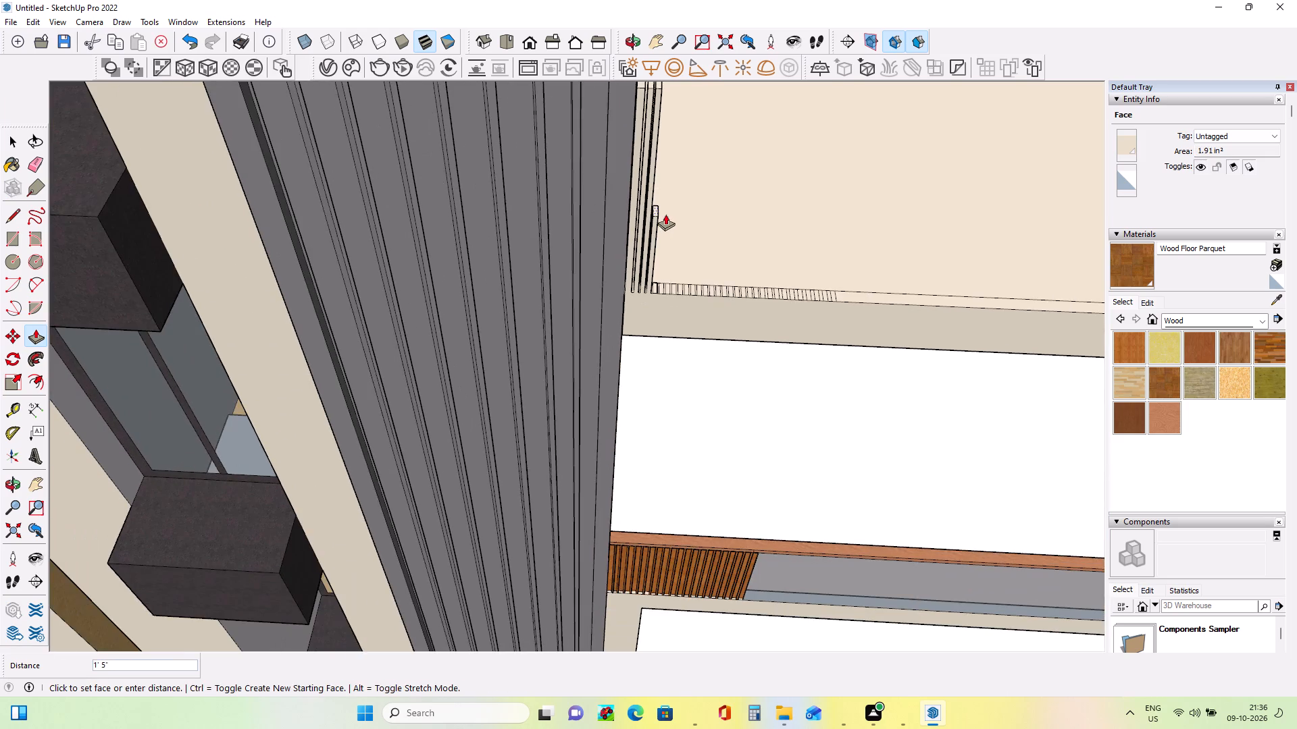
{"action": "scroll", "coordinate": [665, 214], "scroll_direction": "down", "scroll_amount": 1}
{"action": "middle_click_drag", "start_coordinate": [667, 215], "coordinate": [680, 293]}
{"action": "left_click", "coordinate": [667, 217]}
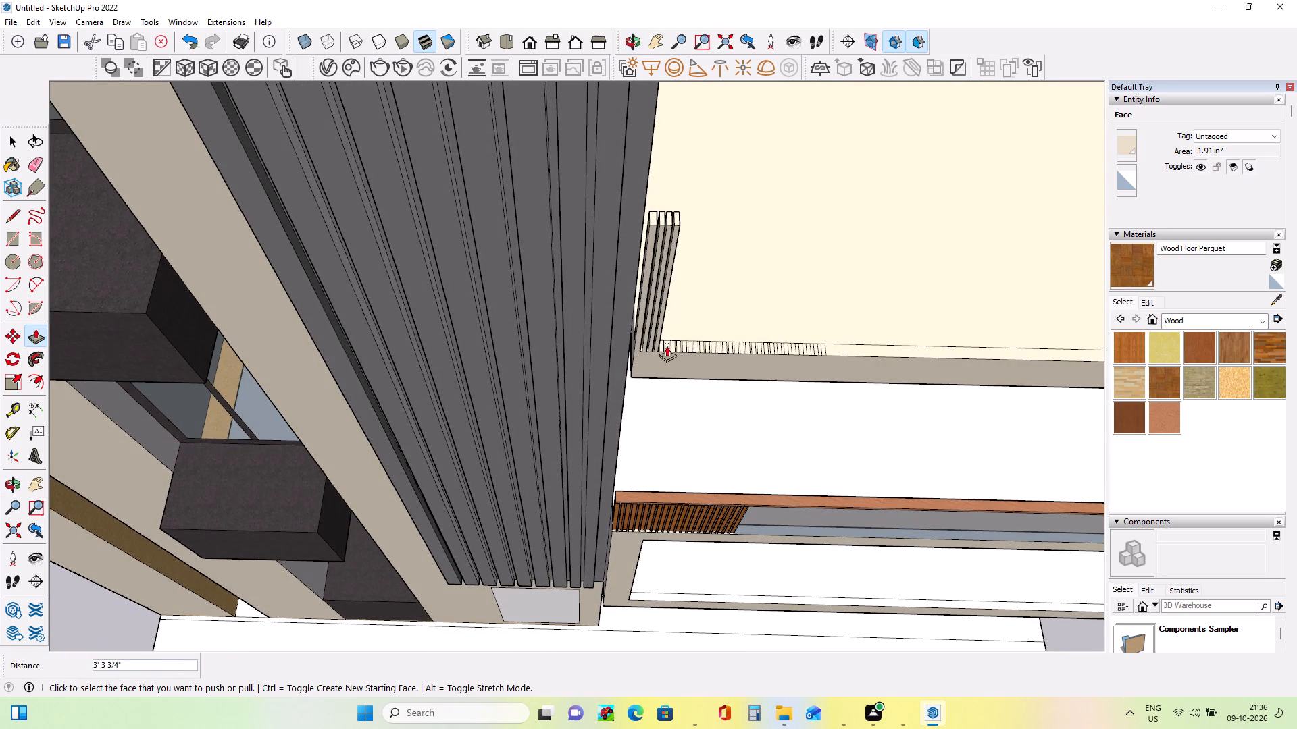
{"action": "scroll", "coordinate": [667, 344], "scroll_direction": "up", "scroll_amount": 7}
{"action": "left_click", "coordinate": [655, 353]}
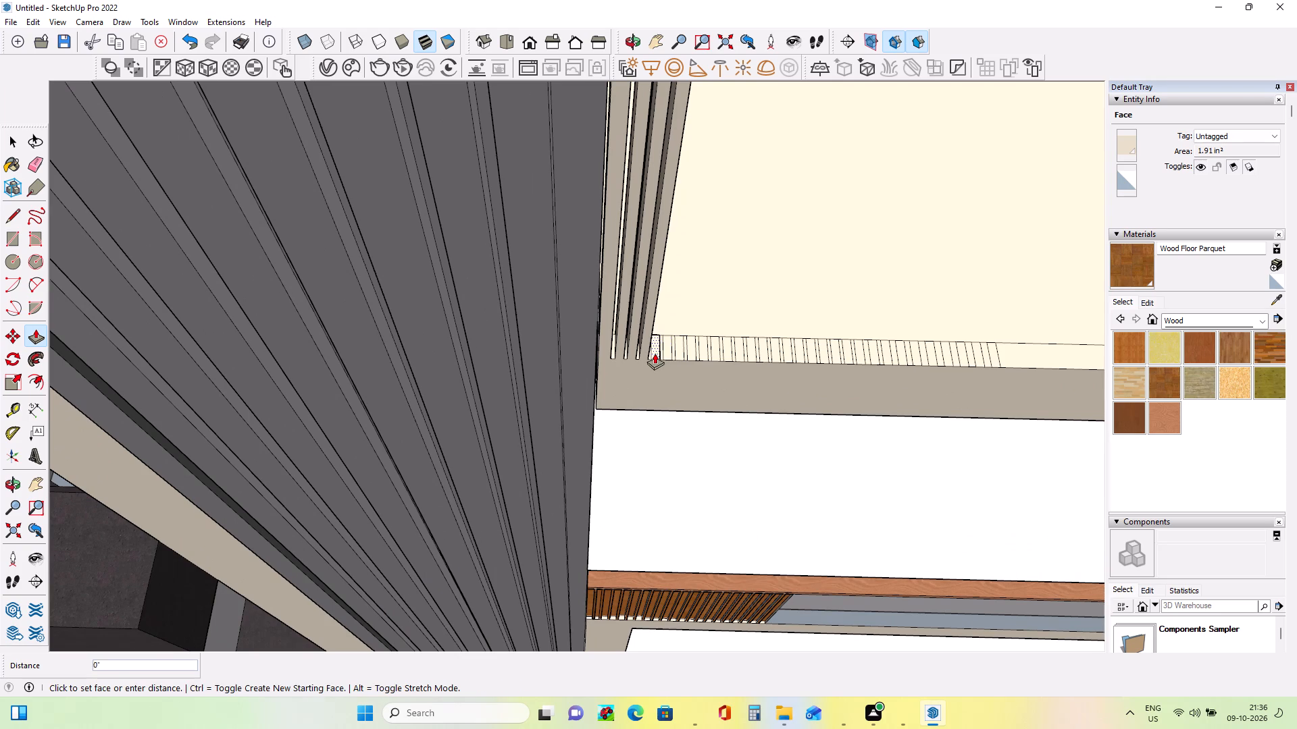
{"action": "scroll", "coordinate": [671, 200], "scroll_direction": "down", "scroll_amount": 11}
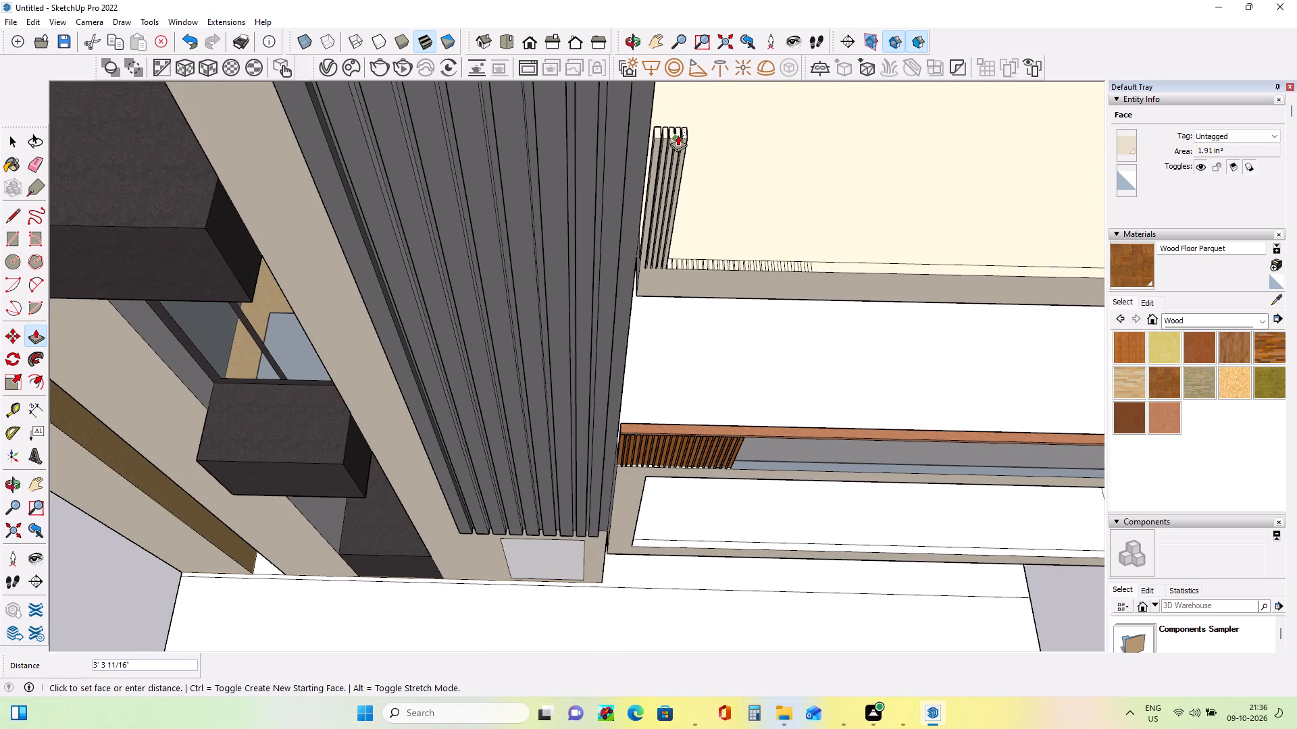
{"action": "left_click", "coordinate": [676, 134]}
Raise the next three slats along the upper terrace edge by 3' 3 3/4", matching the finished slats' tops.
{"action": "left_click", "coordinate": [24, 489]}
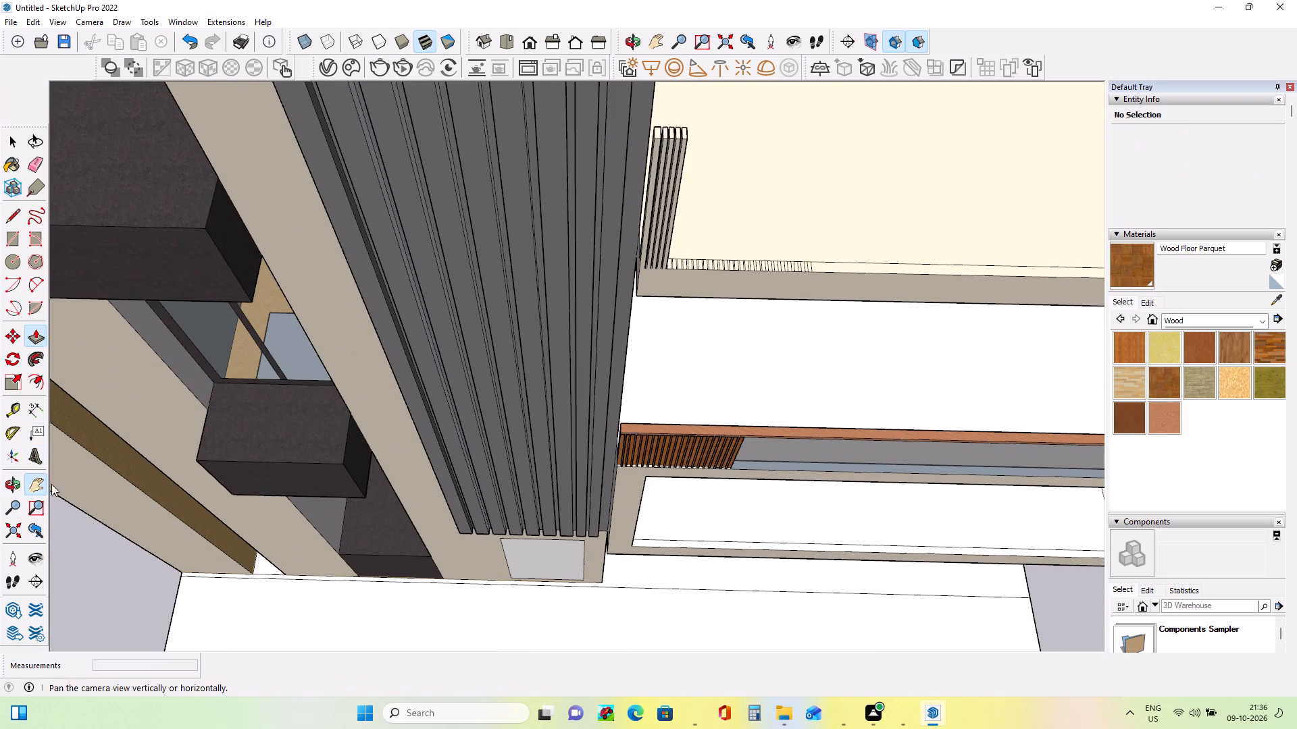
{"action": "left_click_drag", "start_coordinate": [571, 351], "coordinate": [488, 514]}
{"action": "middle_click_drag", "start_coordinate": [659, 606], "coordinate": [648, 514]}
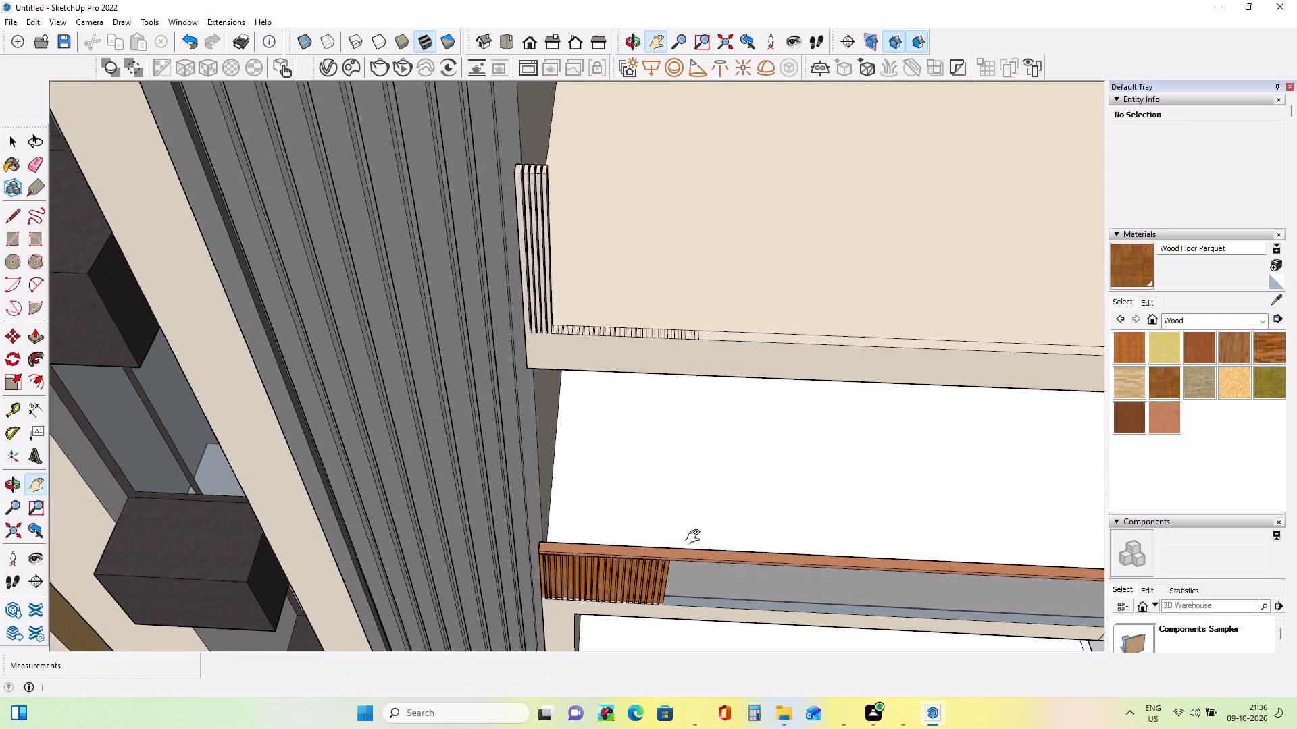
{"action": "middle_click_drag", "start_coordinate": [846, 594], "coordinate": [810, 625]}
{"action": "scroll", "coordinate": [800, 614], "scroll_direction": "down", "scroll_amount": 1}
{"action": "scroll", "coordinate": [551, 386], "scroll_direction": "up", "scroll_amount": 4}
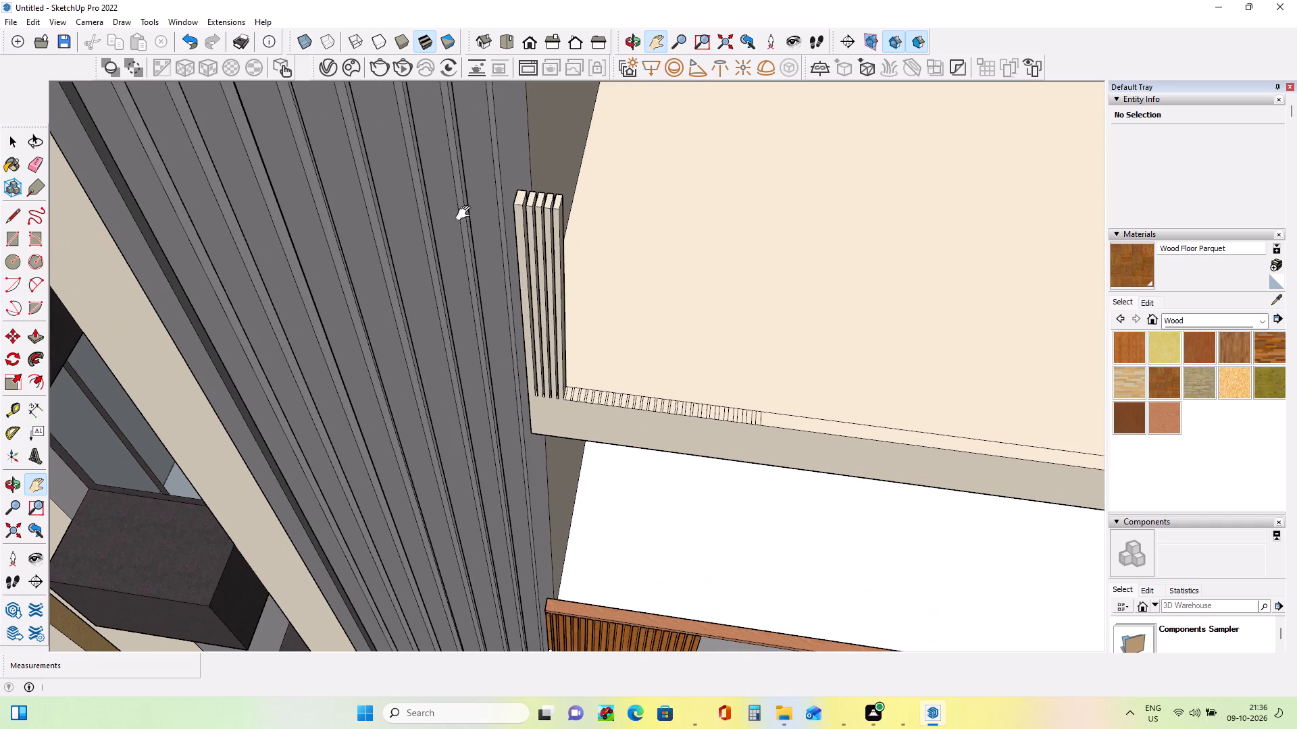
{"action": "left_click", "coordinate": [33, 337]}
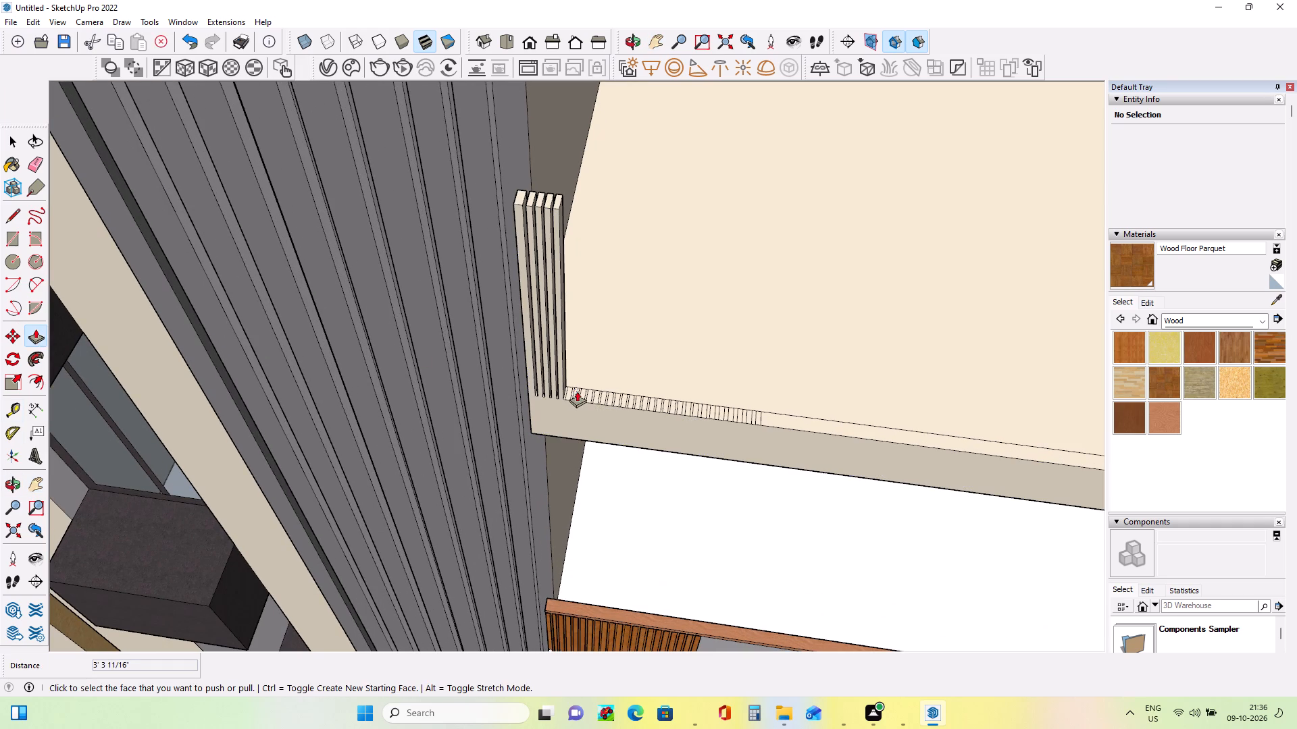
{"action": "left_click", "coordinate": [570, 396]}
{"action": "left_click", "coordinate": [556, 211]}
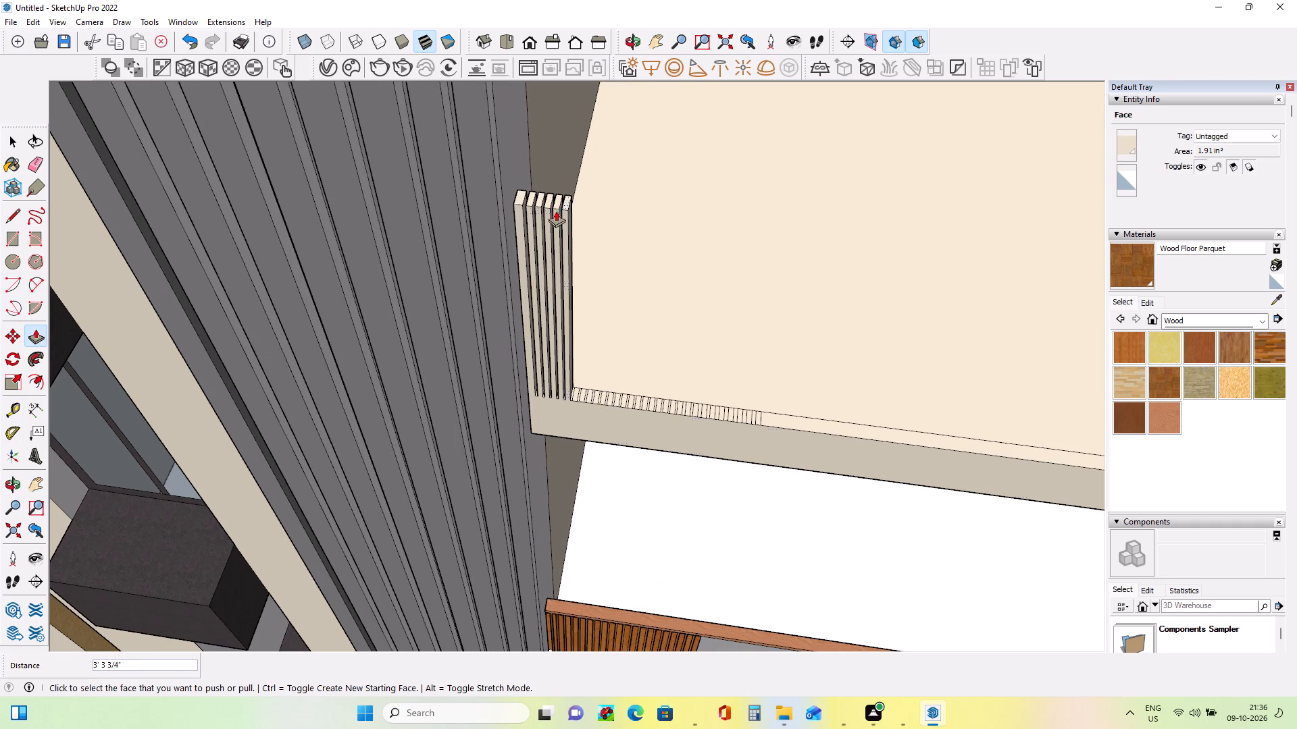
{"action": "left_click", "coordinate": [576, 396]}
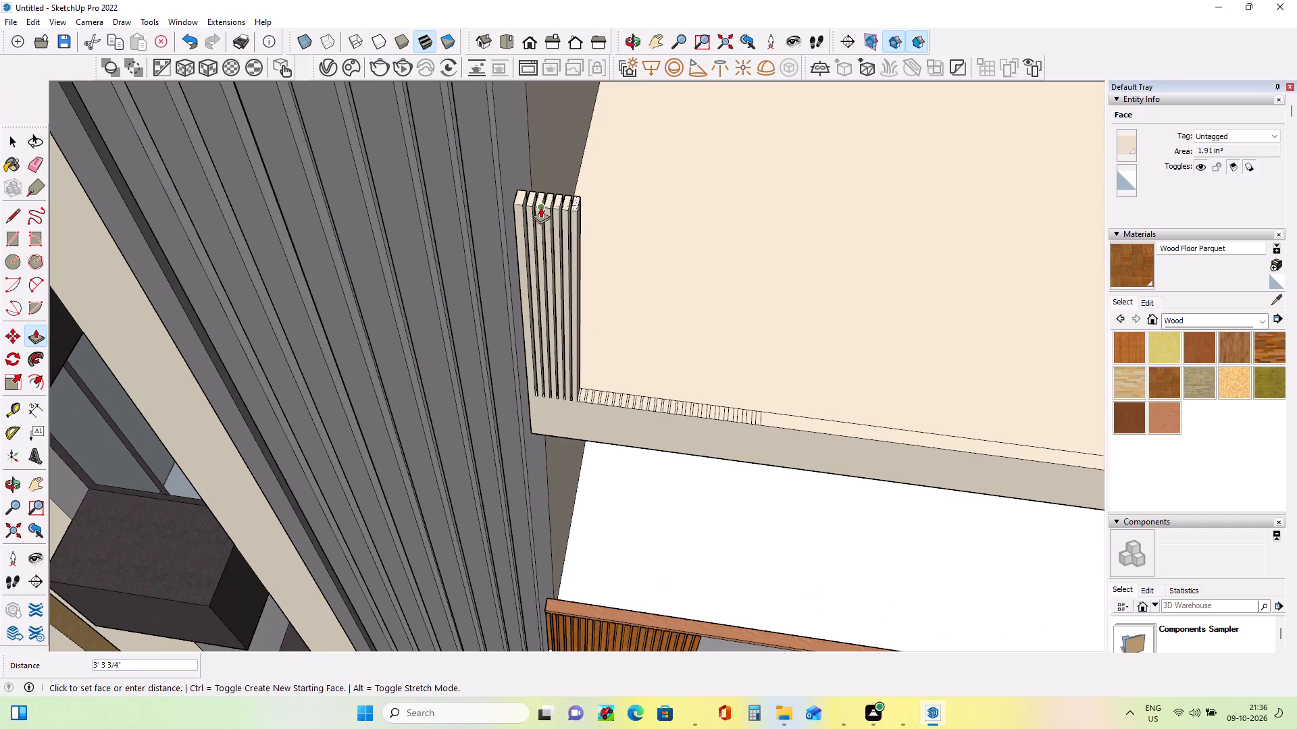
{"action": "left_click", "coordinate": [540, 207]}
{"action": "left_click", "coordinate": [583, 397]}
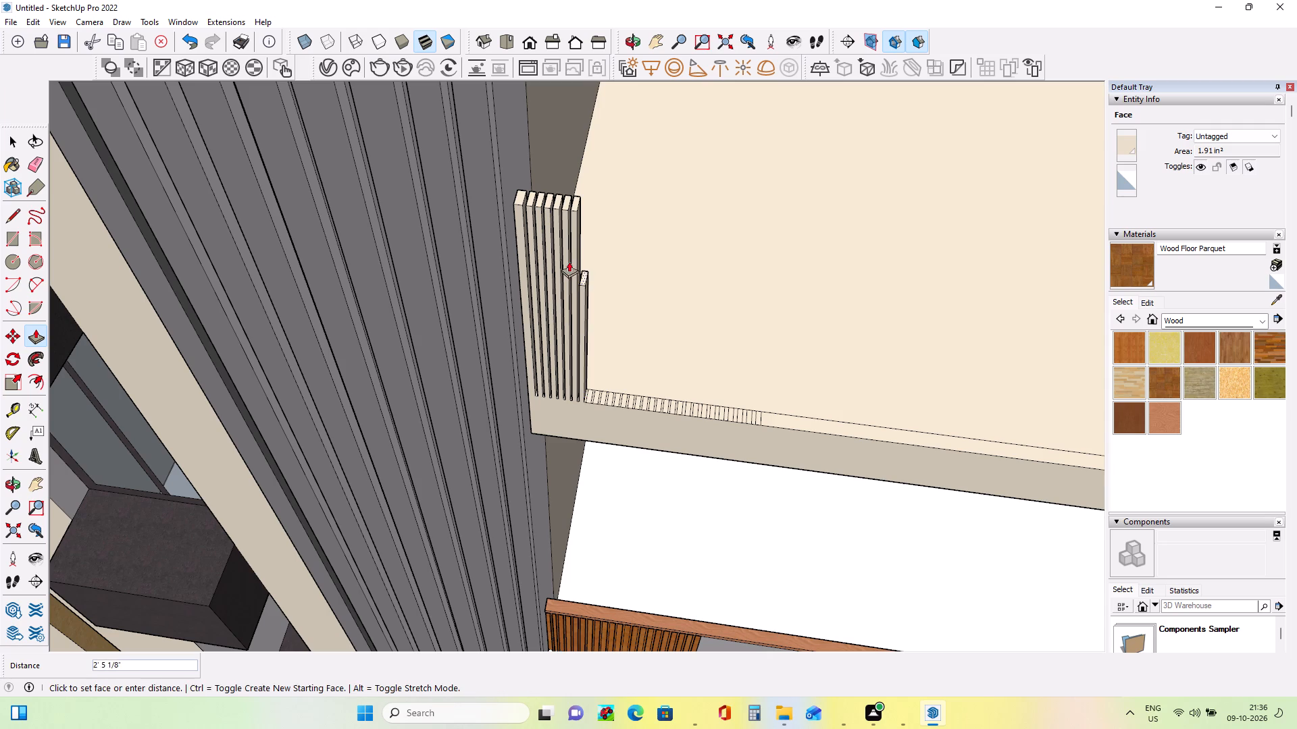
{"action": "left_click", "coordinate": [555, 207]}
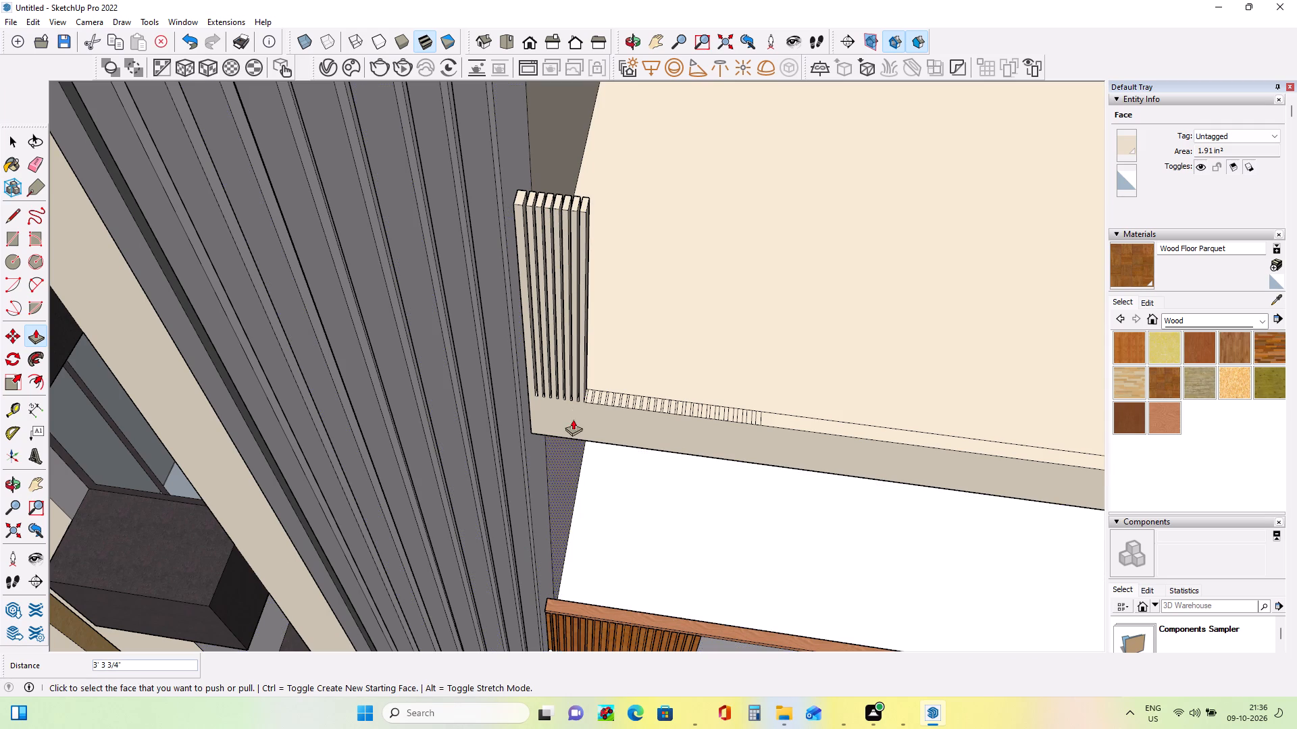
Raise four more slats along the upper terrace edge by 3' 3 3/4", level with the existing slat tops.
{"action": "left_click", "coordinate": [591, 395]}
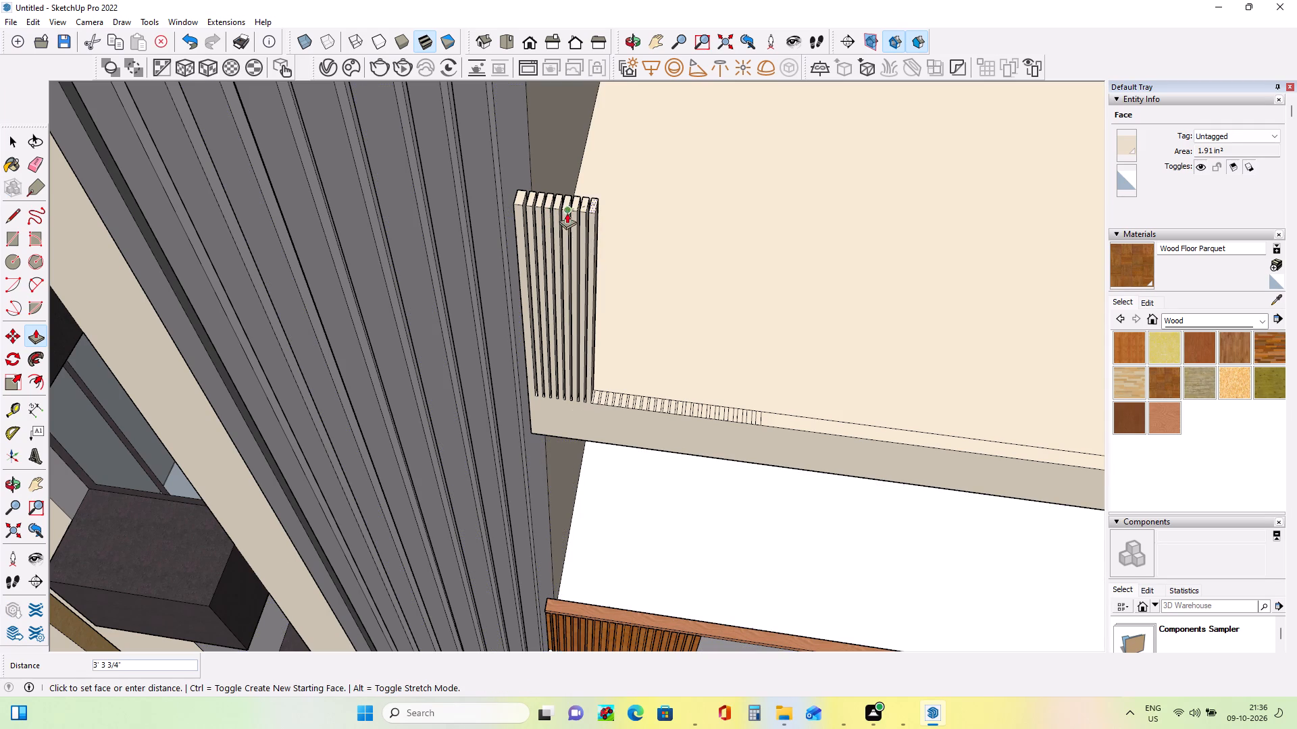
{"action": "left_click", "coordinate": [563, 205]}
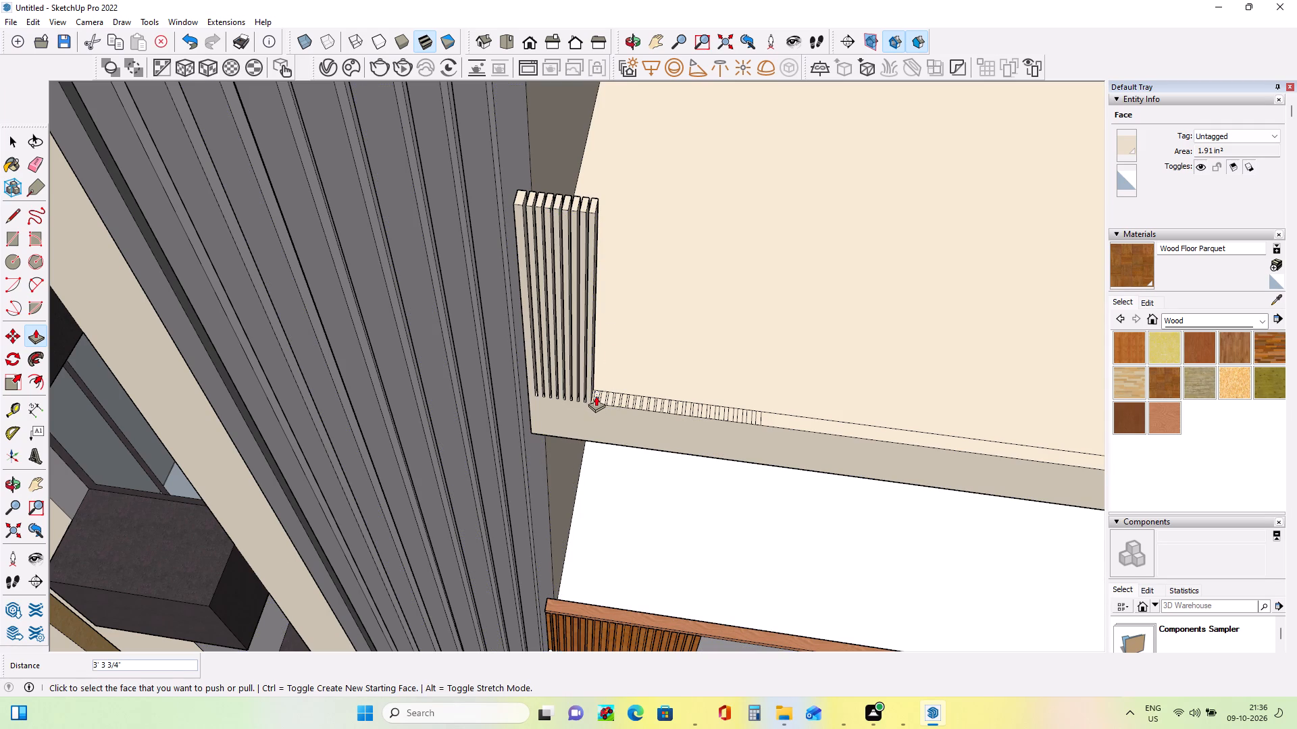
{"action": "left_click", "coordinate": [596, 396]}
{"action": "left_click", "coordinate": [563, 196]}
{"action": "scroll", "coordinate": [615, 400], "scroll_direction": "up", "scroll_amount": 2}
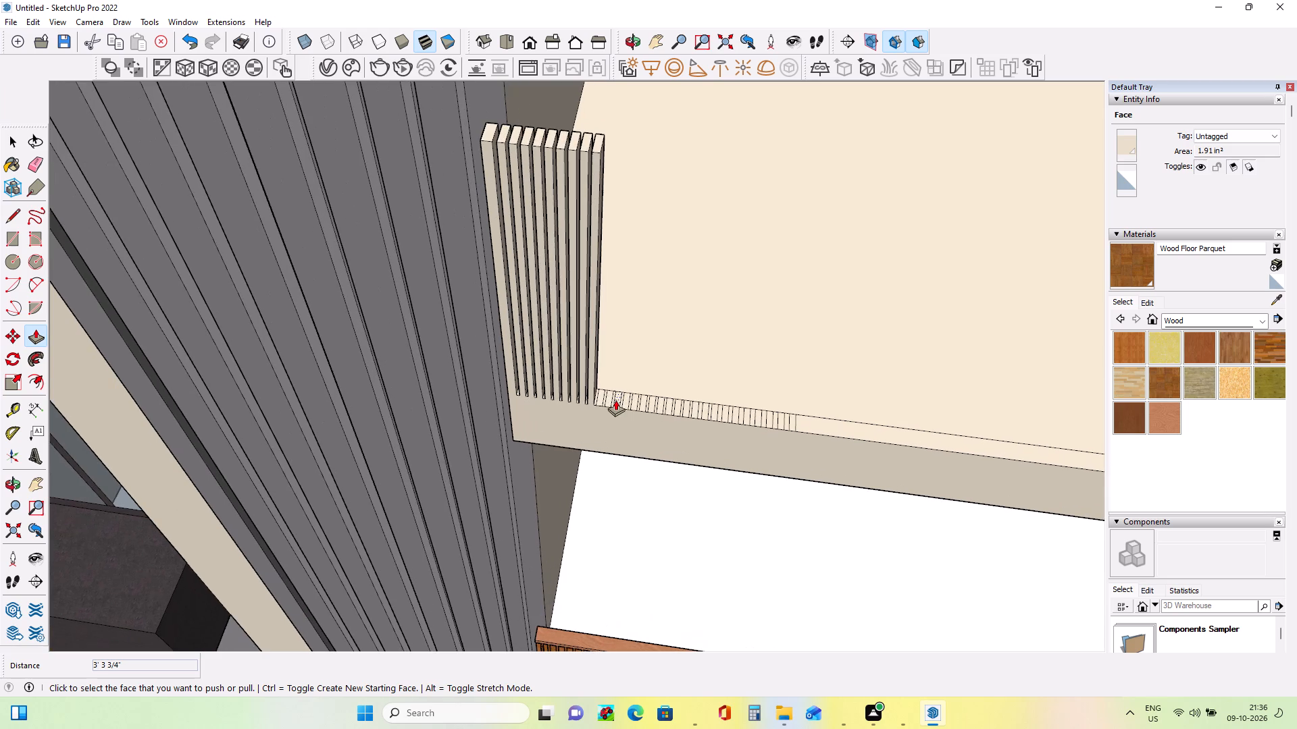
{"action": "left_click", "coordinate": [600, 399]}
{"action": "scroll", "coordinate": [600, 399], "scroll_direction": "up", "scroll_amount": 1}
{"action": "left_click", "coordinate": [569, 109]}
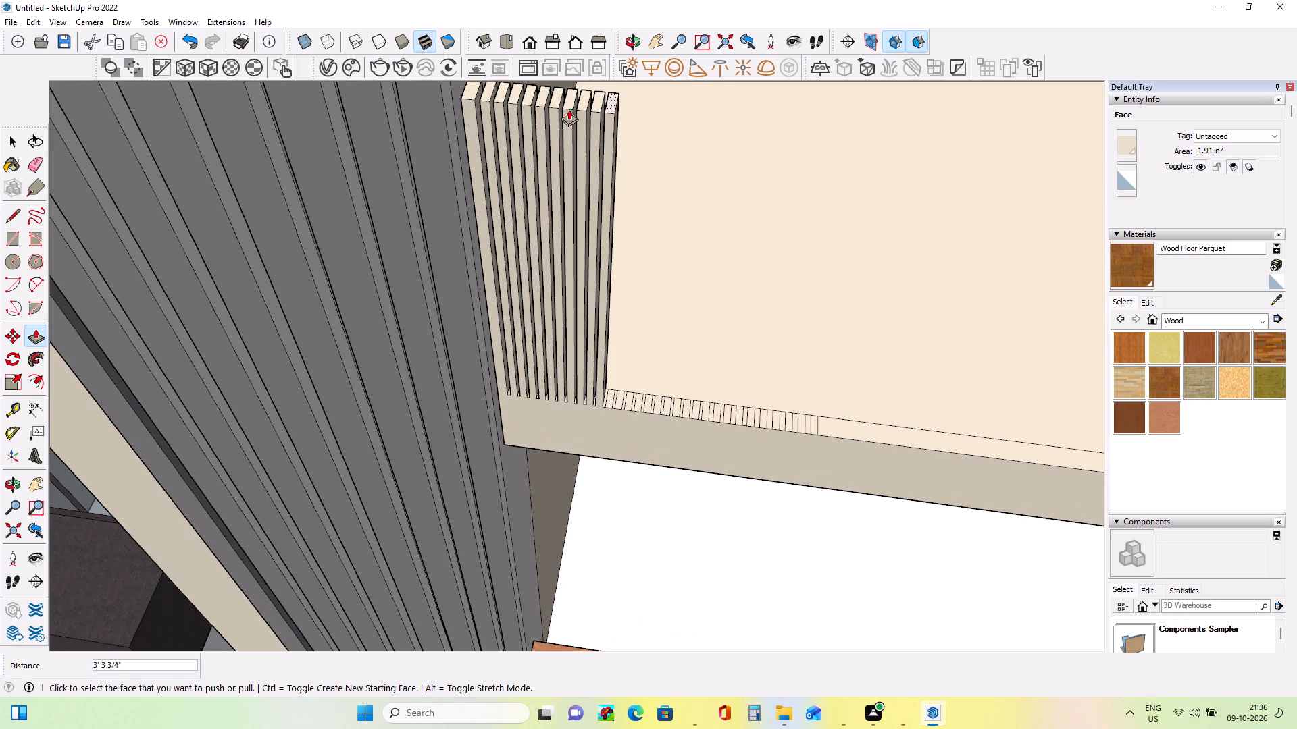
{"action": "left_click", "coordinate": [612, 397]}
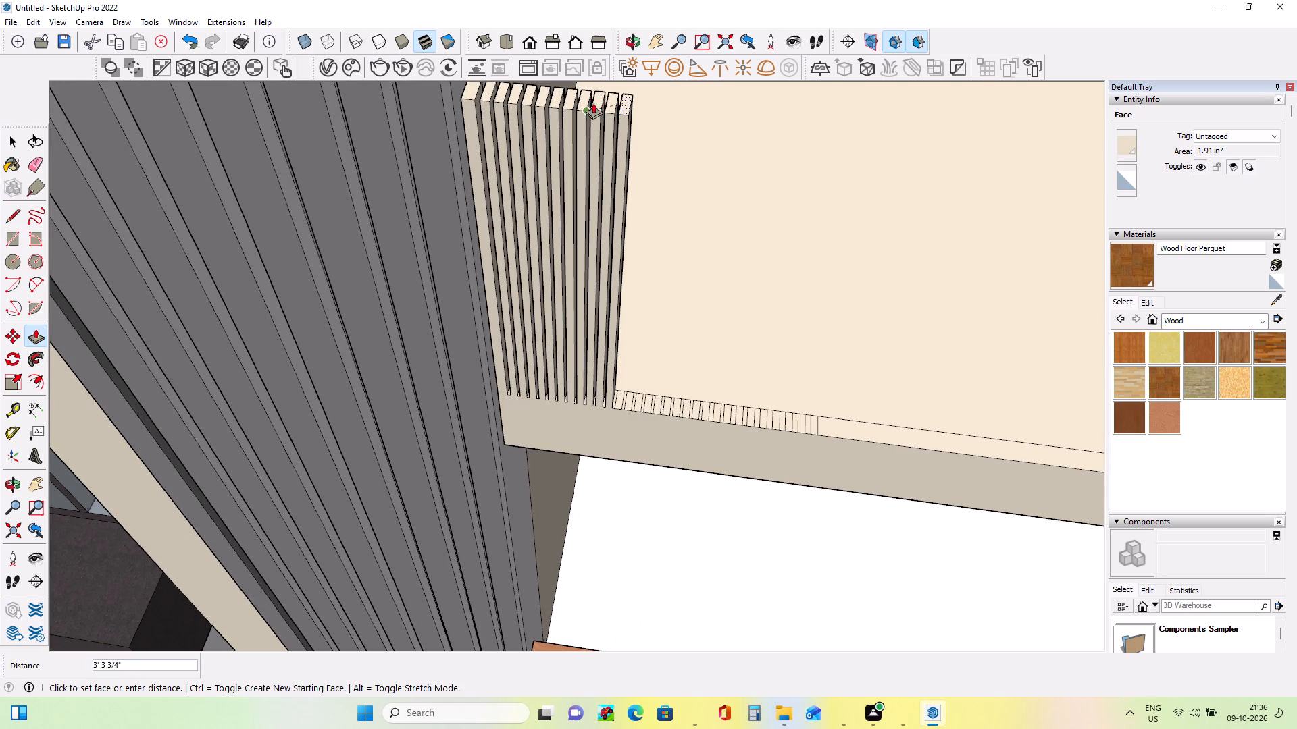
{"action": "left_click", "coordinate": [593, 103]}
Push/Pull the next three slats along the upper terrace edge up to the same 3' 3 3/4" height as the finished slats.
{"action": "left_click", "coordinate": [621, 407]}
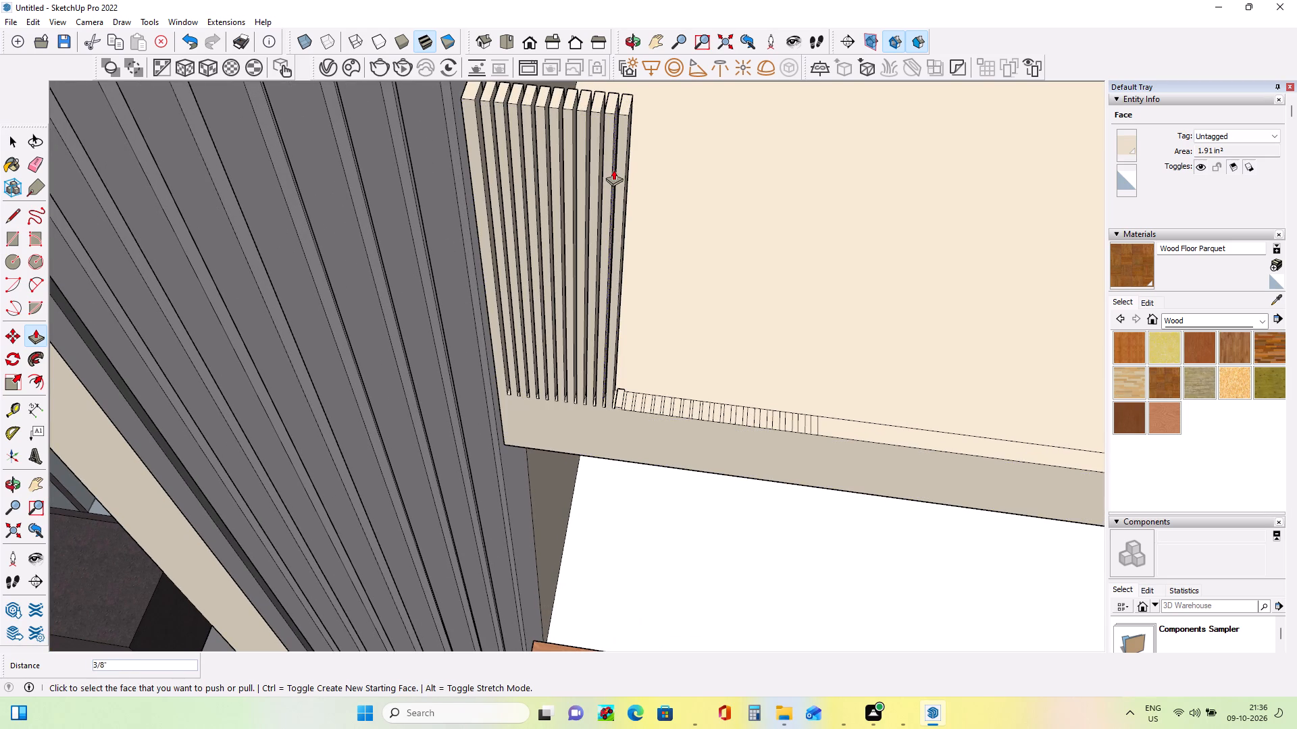
{"action": "left_click", "coordinate": [619, 399]}
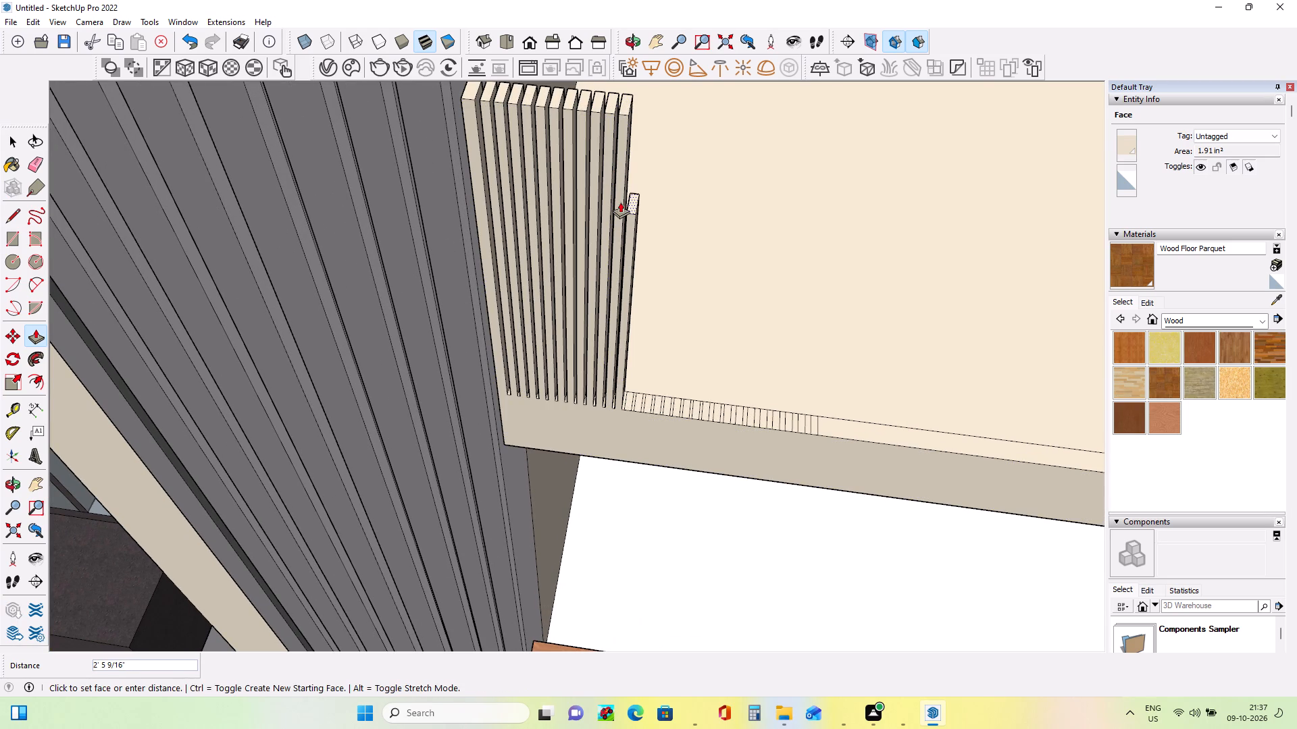
{"action": "left_click", "coordinate": [582, 90]}
{"action": "left_click", "coordinate": [628, 406]}
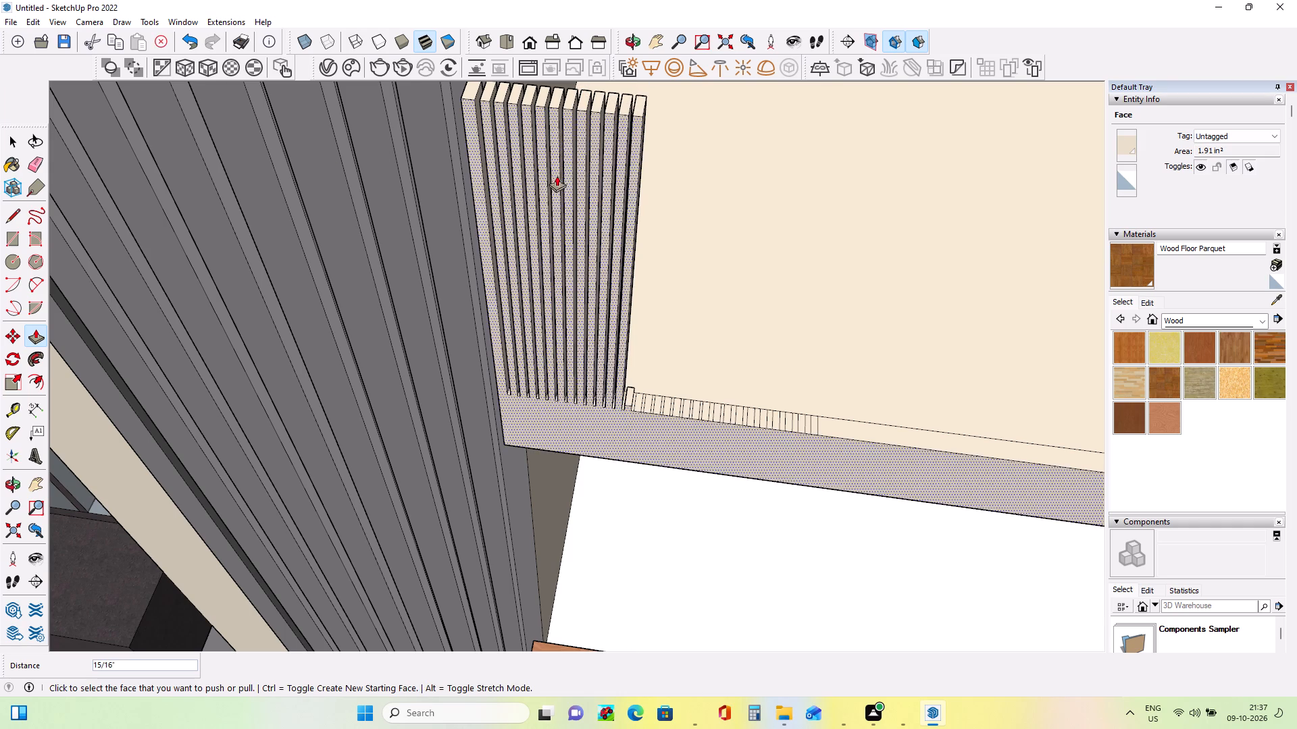
{"action": "left_click", "coordinate": [629, 400]}
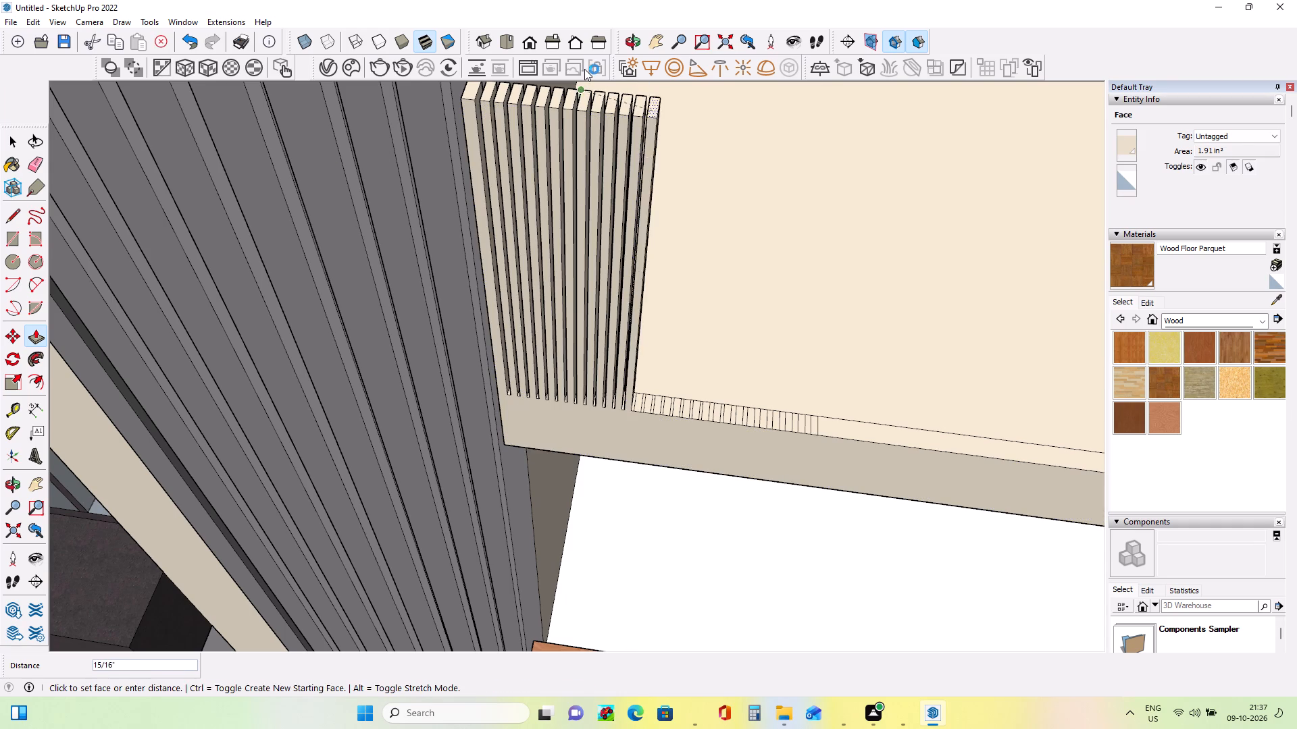
{"action": "left_click", "coordinate": [593, 100]}
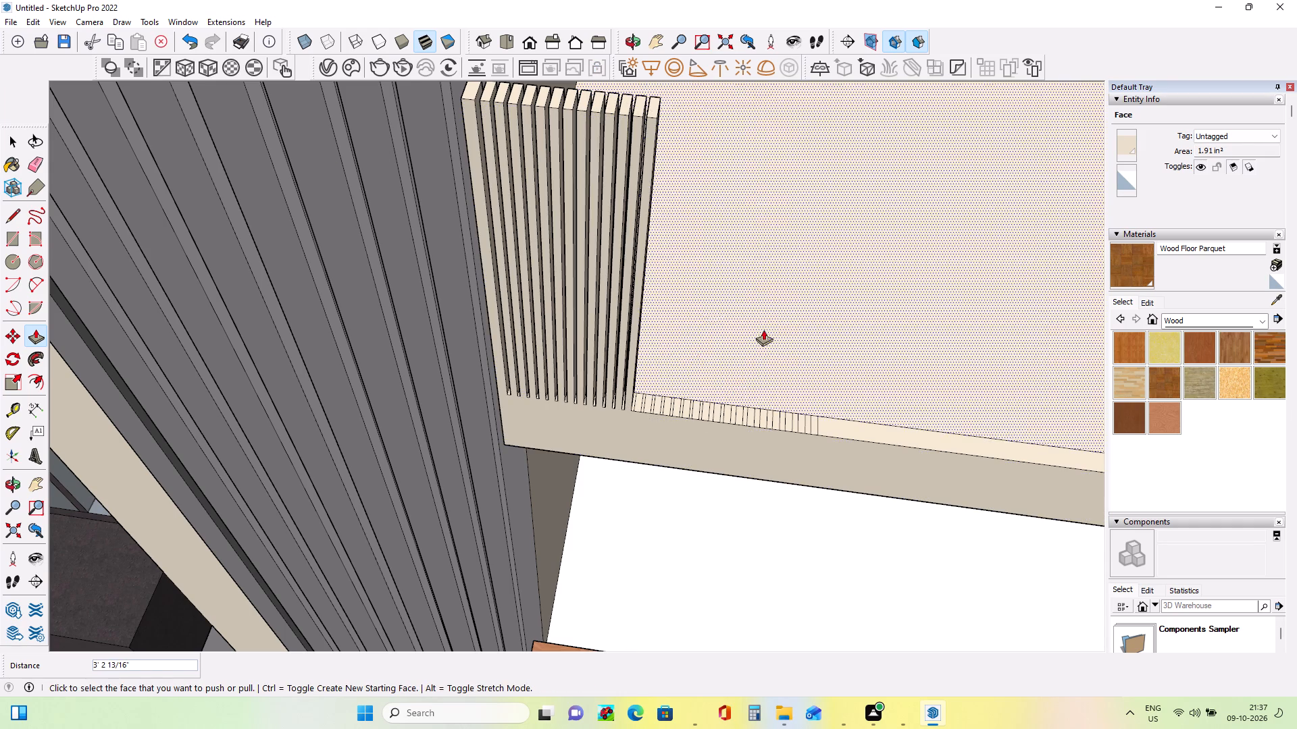
{"action": "left_click", "coordinate": [641, 406]}
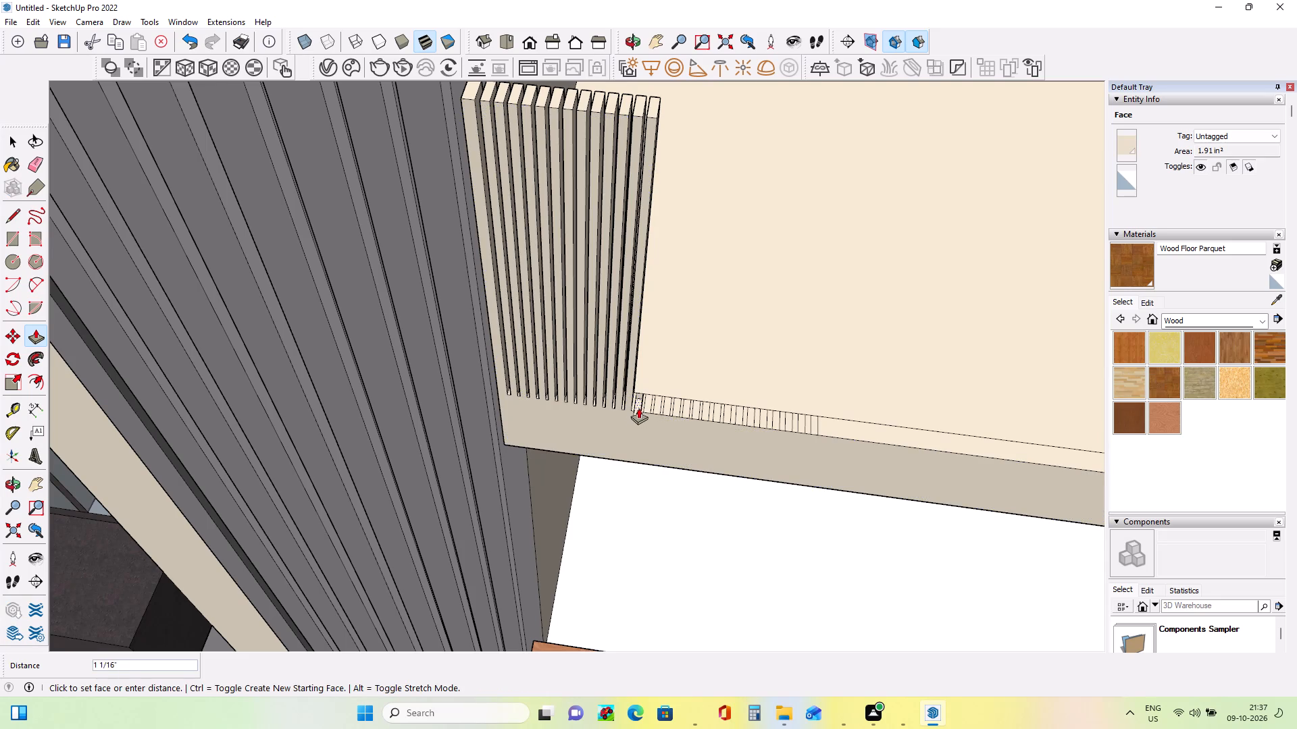
{"action": "left_click", "coordinate": [596, 88]}
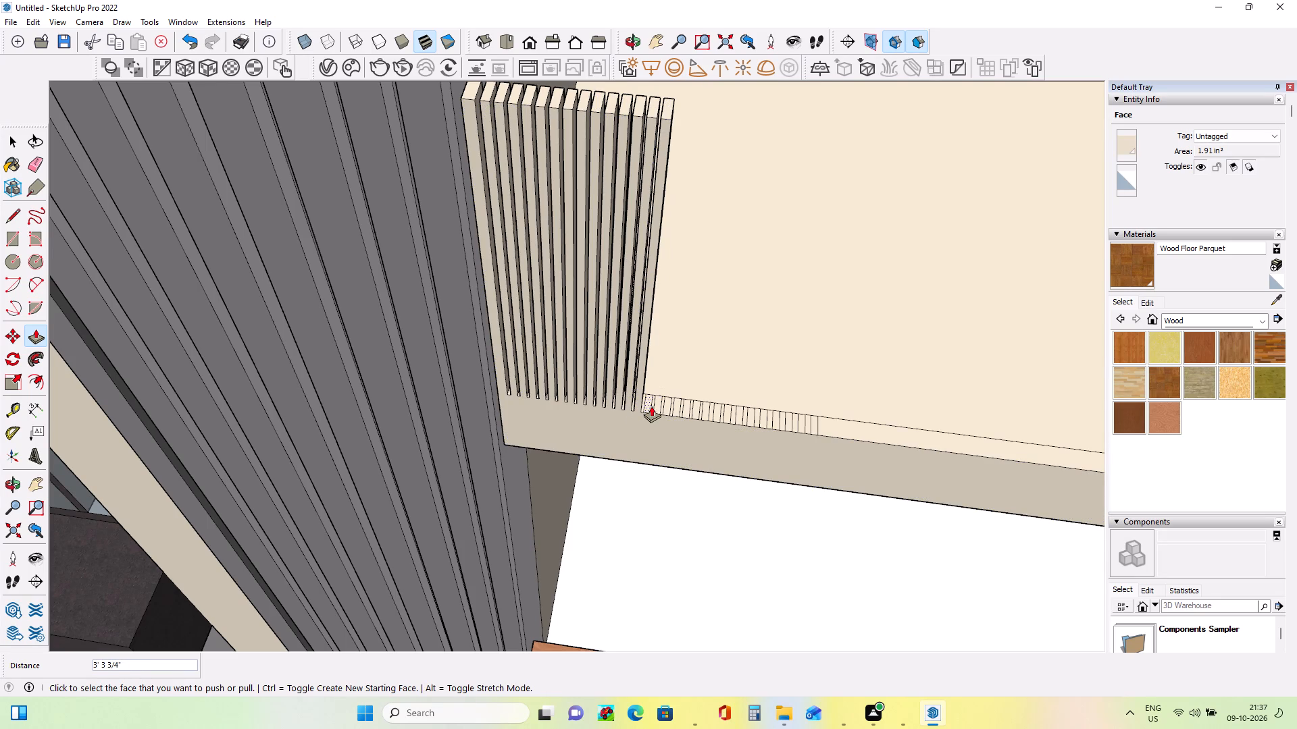
Raise four more slats along the upper terrace edge by 3' 3 3/4", level with the existing slat tops.
{"action": "left_click", "coordinate": [649, 405]}
{"action": "left_click", "coordinate": [638, 101]}
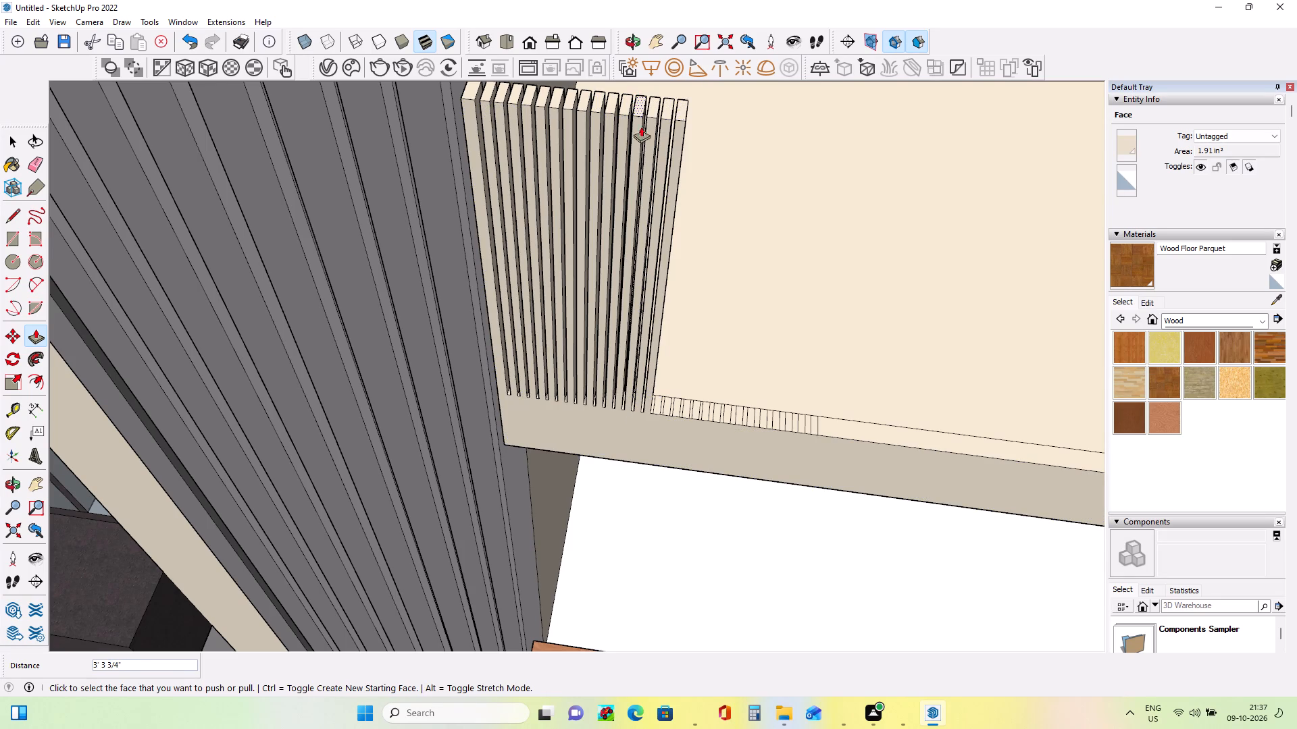
{"action": "left_click", "coordinate": [655, 408]}
{"action": "left_click", "coordinate": [629, 109]}
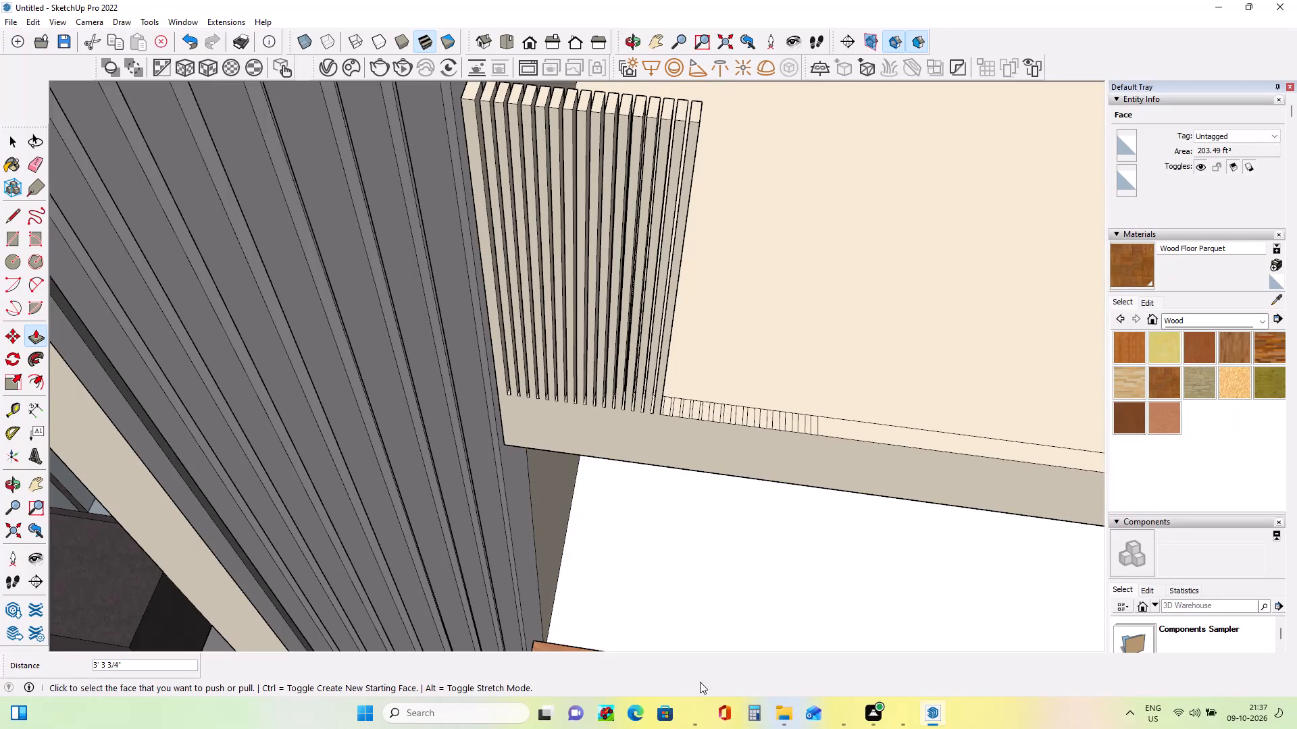
{"action": "left_click", "coordinate": [668, 408]}
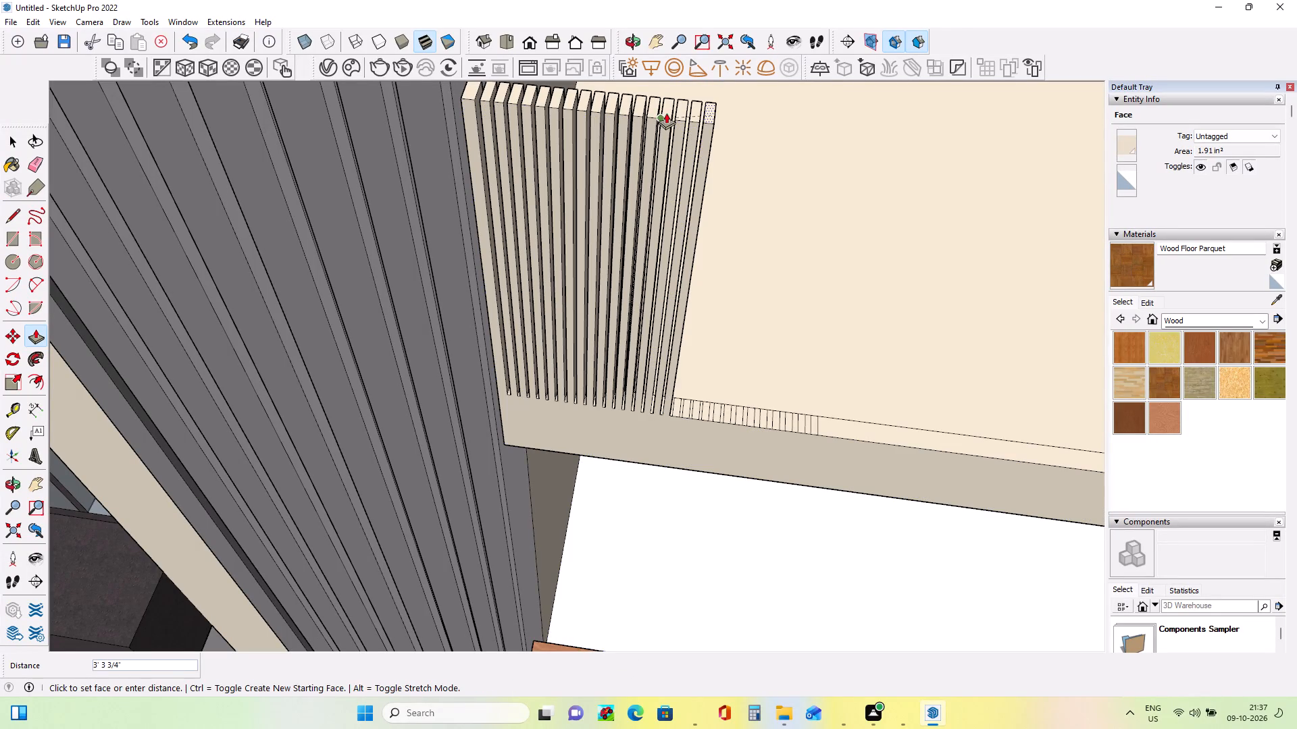
{"action": "left_click", "coordinate": [667, 110]}
{"action": "left_click", "coordinate": [678, 411]}
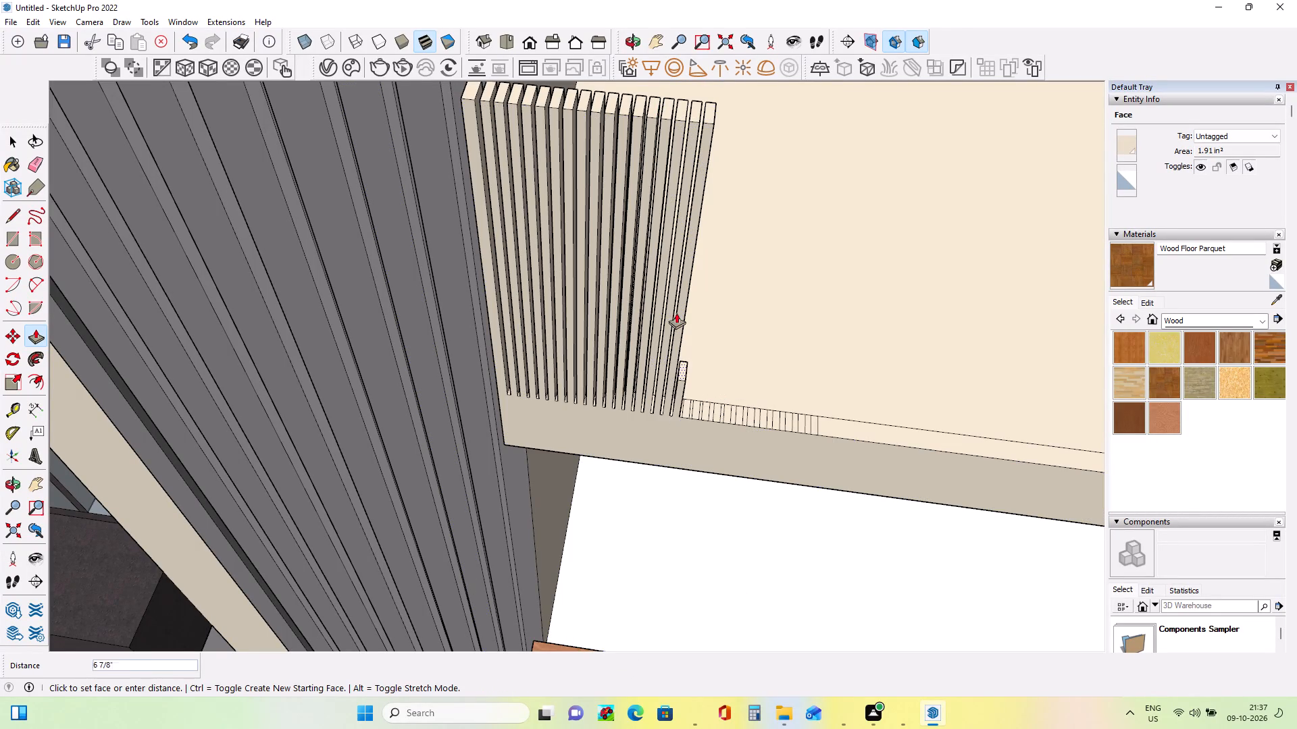
{"action": "left_click", "coordinate": [682, 122]}
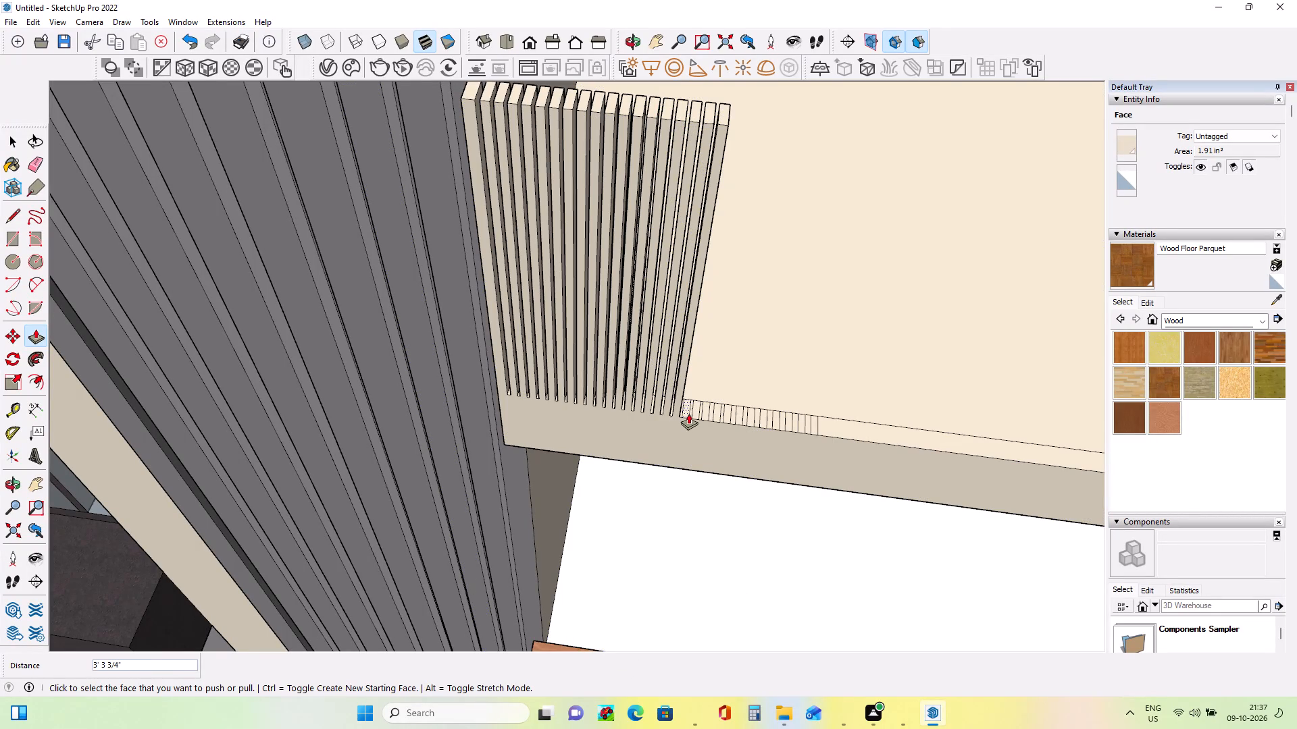
Push/Pull the following four slats on the upper terrace edge up 3' 3 3/4" to match the finished slats.
{"action": "left_click", "coordinate": [688, 412]}
{"action": "left_click", "coordinate": [678, 99]}
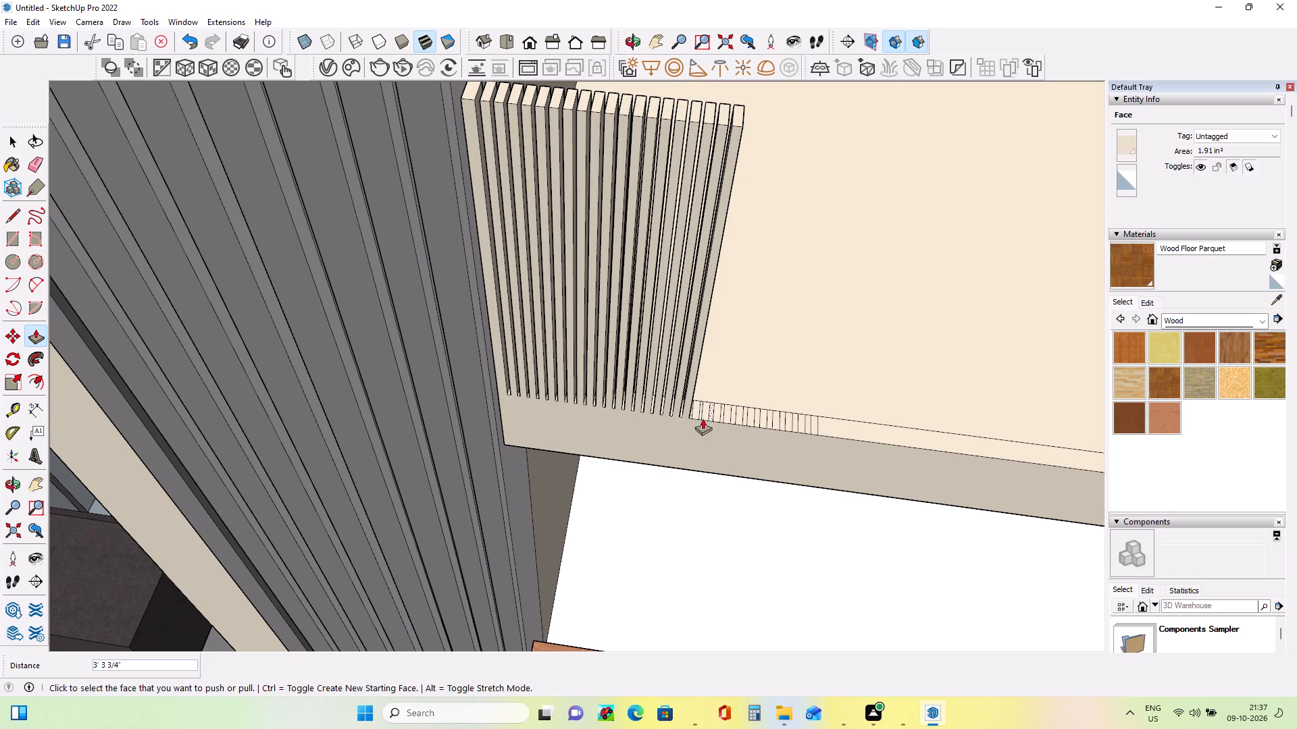
{"action": "left_click", "coordinate": [698, 418]}
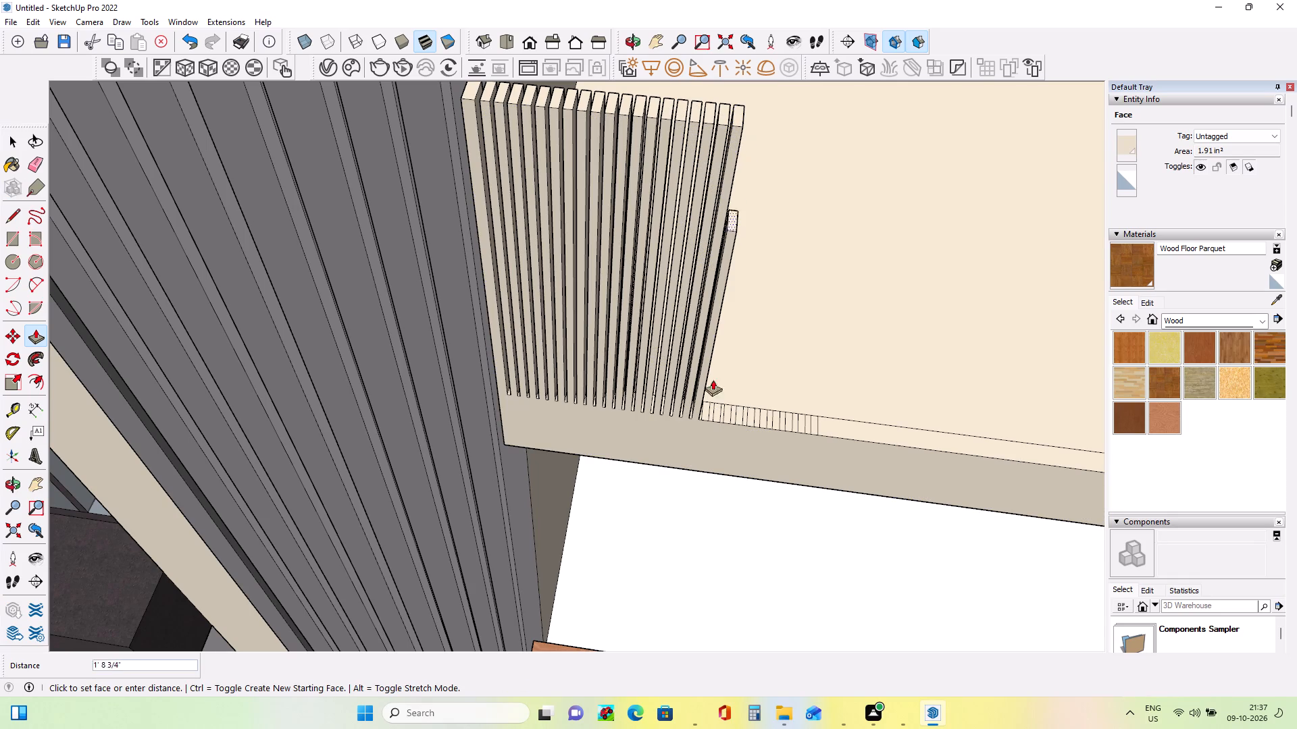
{"action": "left_click", "coordinate": [682, 101]}
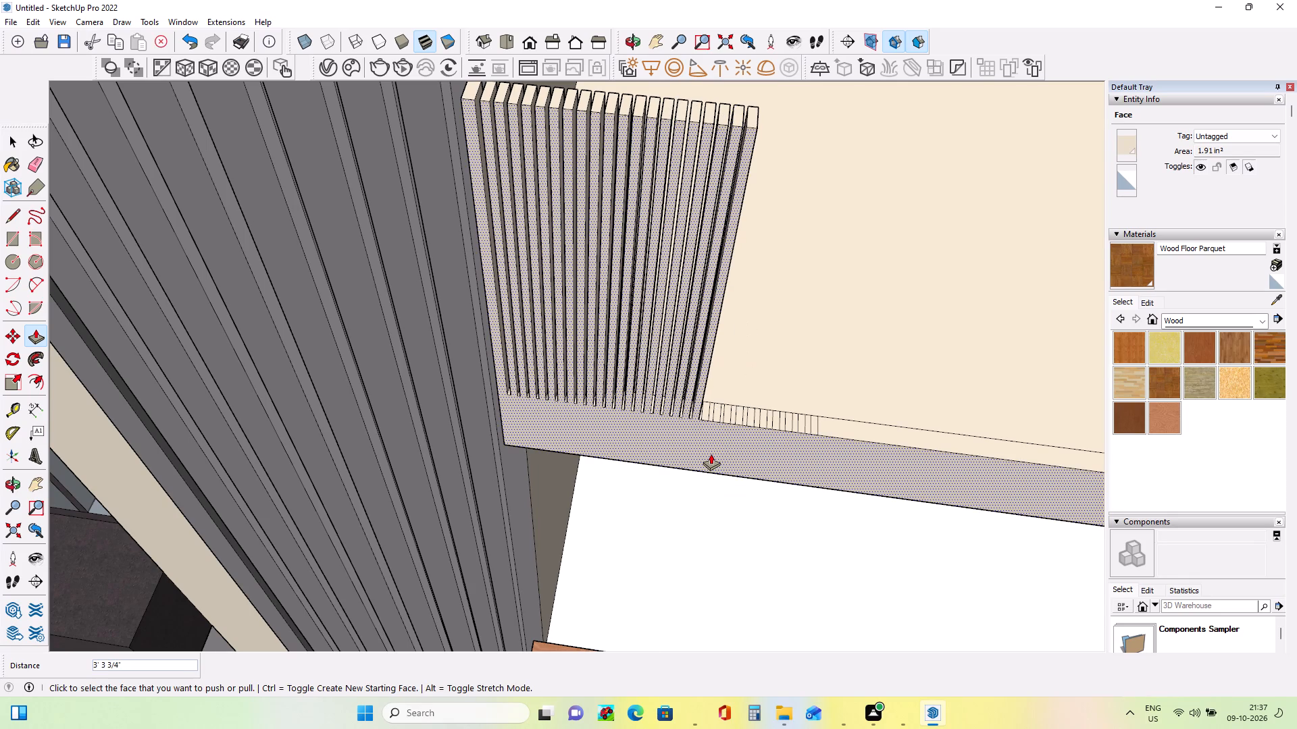
{"action": "left_click", "coordinate": [708, 412]}
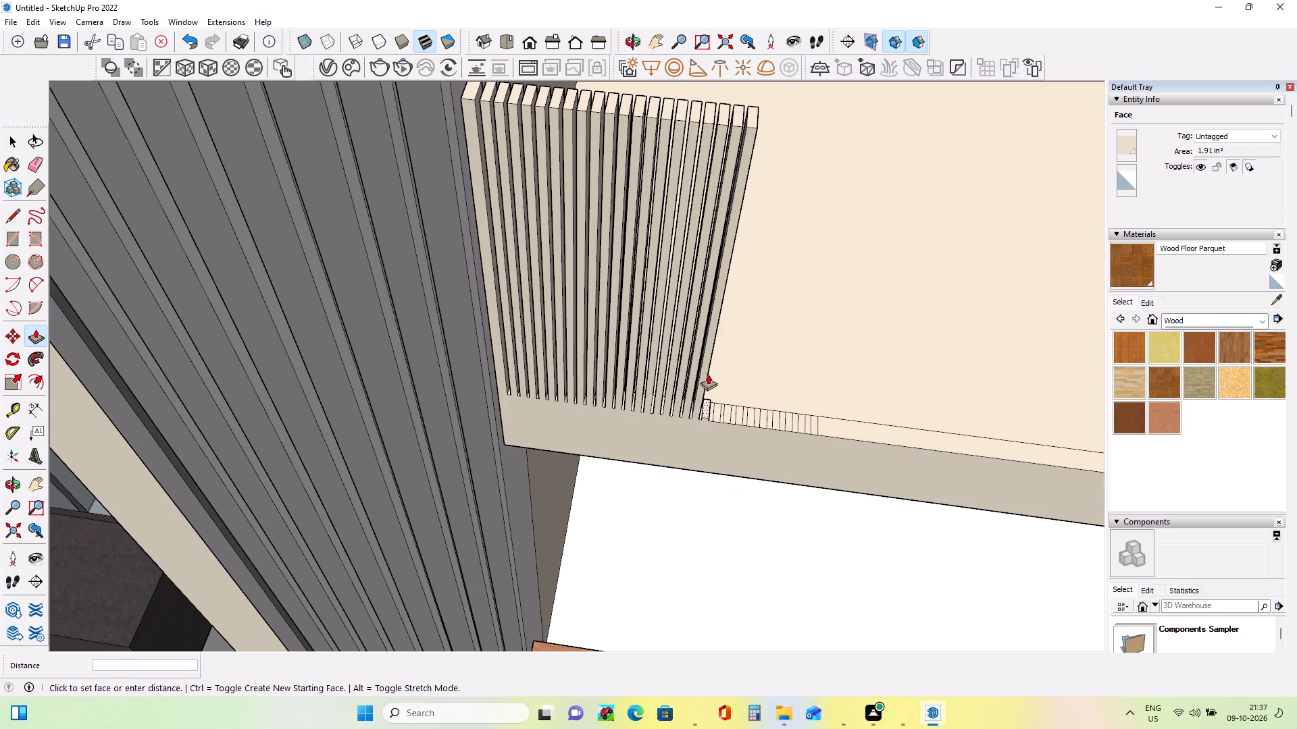
{"action": "left_click", "coordinate": [712, 109]}
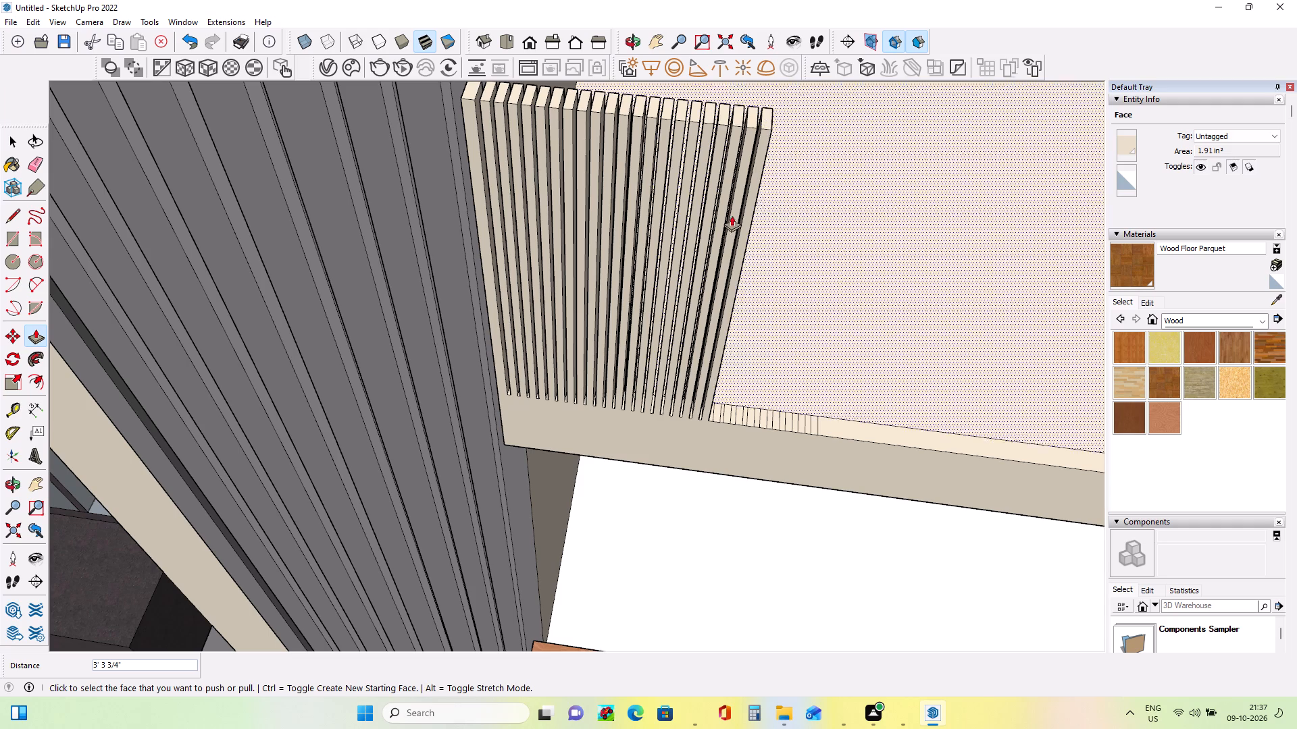
{"action": "left_click", "coordinate": [719, 414]}
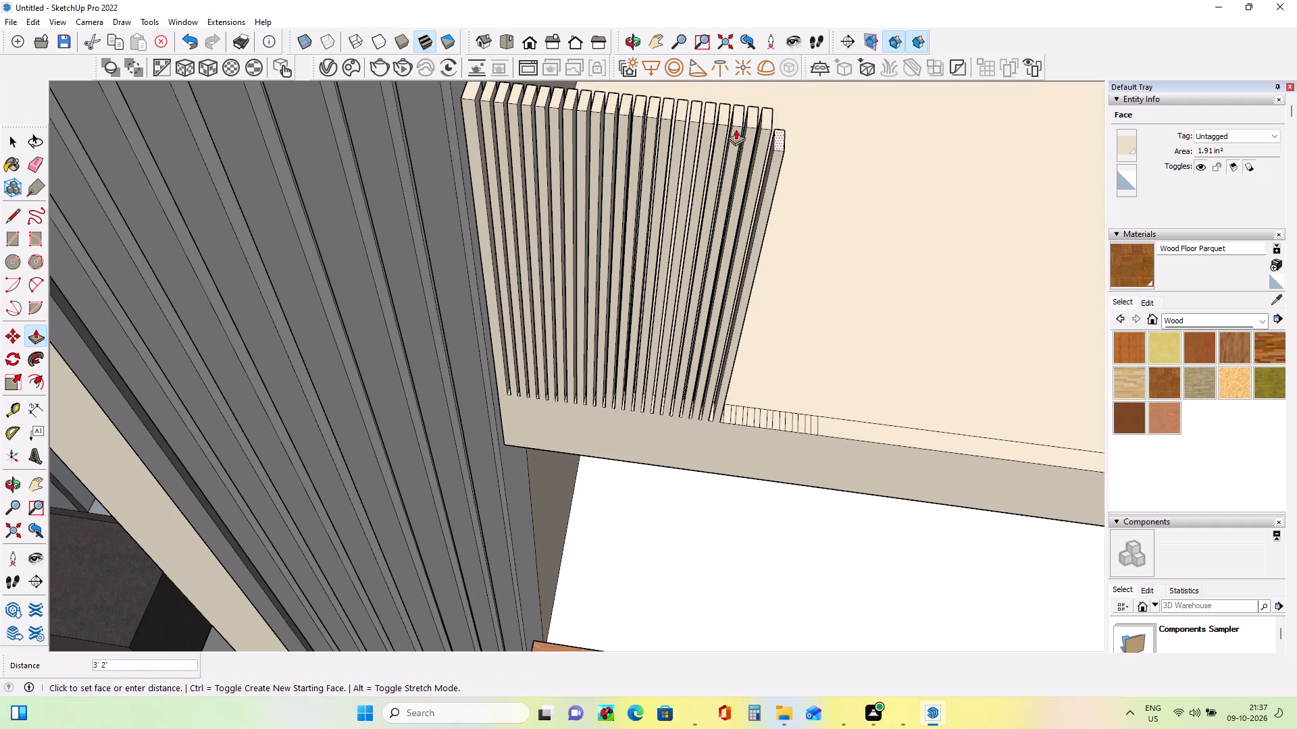
{"action": "left_click", "coordinate": [736, 128]}
Raise another four slats of the upper terrace row by 3' 3 3/4", aligned with the existing slat tops.
{"action": "left_click", "coordinate": [728, 417]}
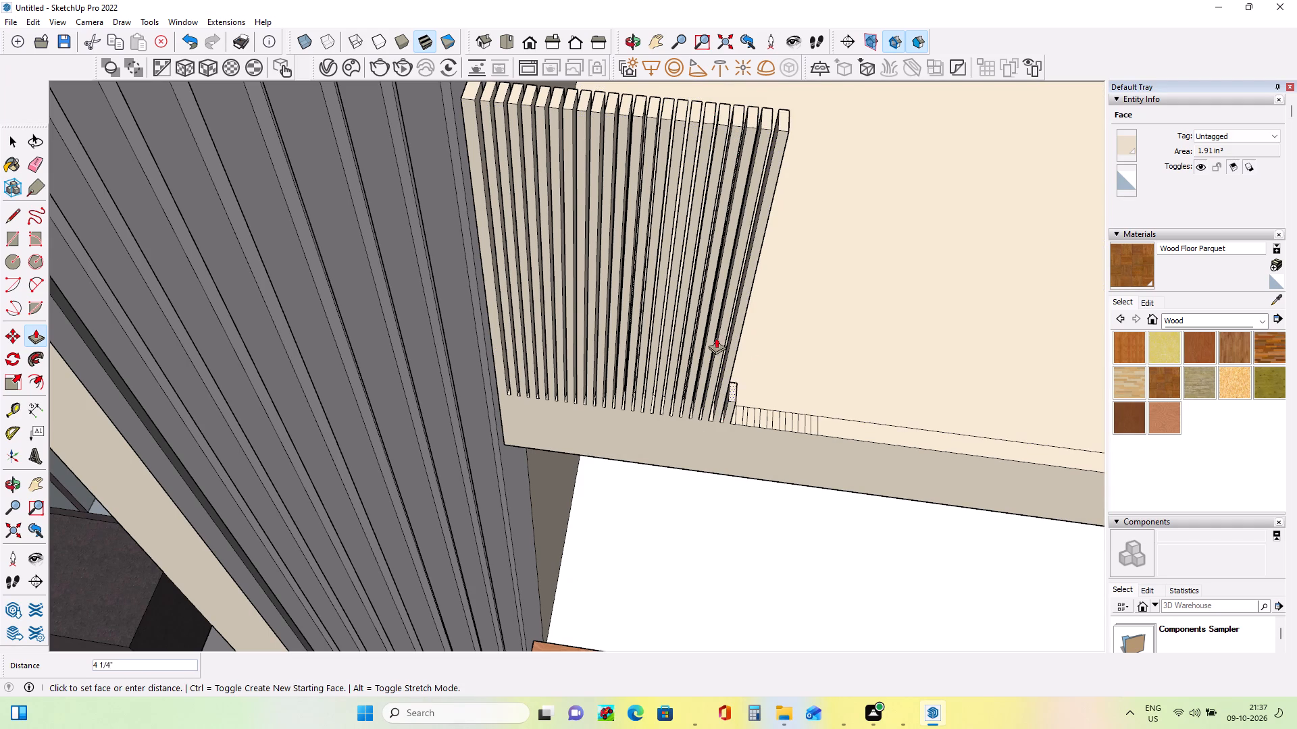
{"action": "left_click", "coordinate": [642, 105]}
{"action": "left_click", "coordinate": [738, 416]}
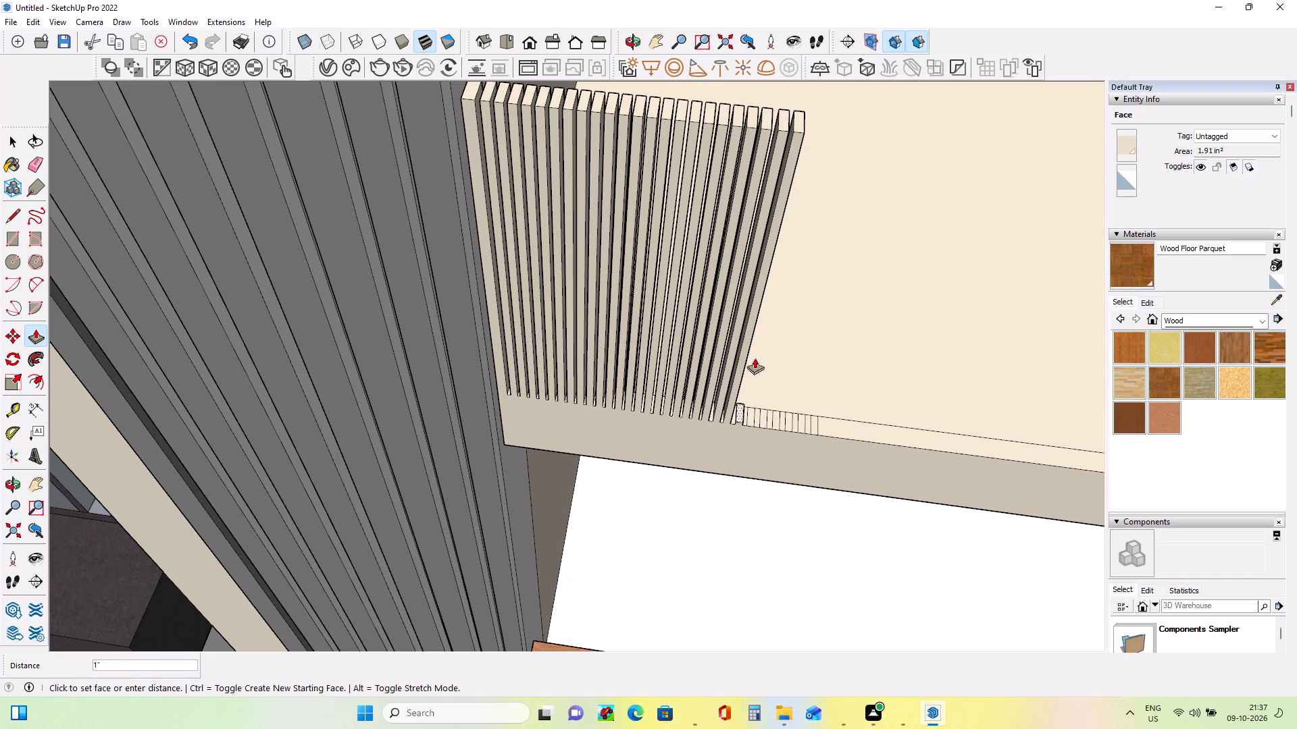
{"action": "left_click", "coordinate": [704, 109]}
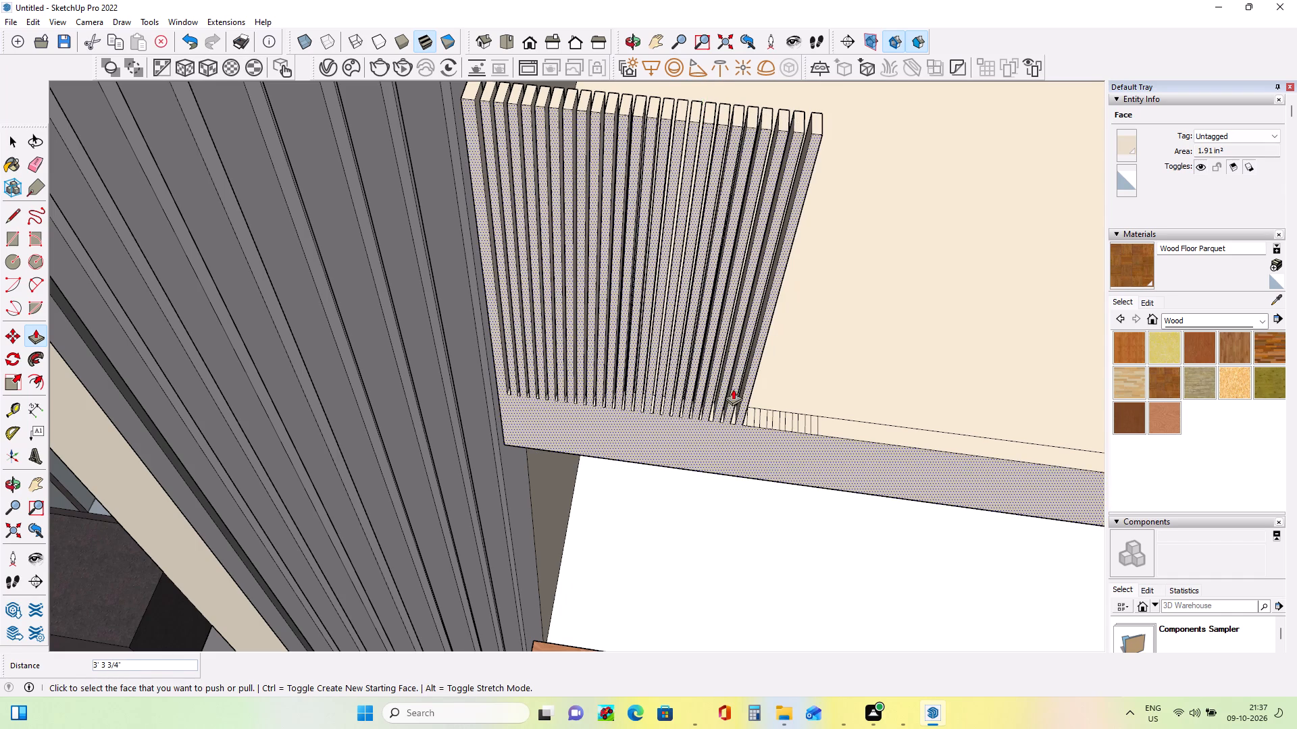
{"action": "left_click", "coordinate": [750, 421]}
{"action": "left_click", "coordinate": [738, 107]}
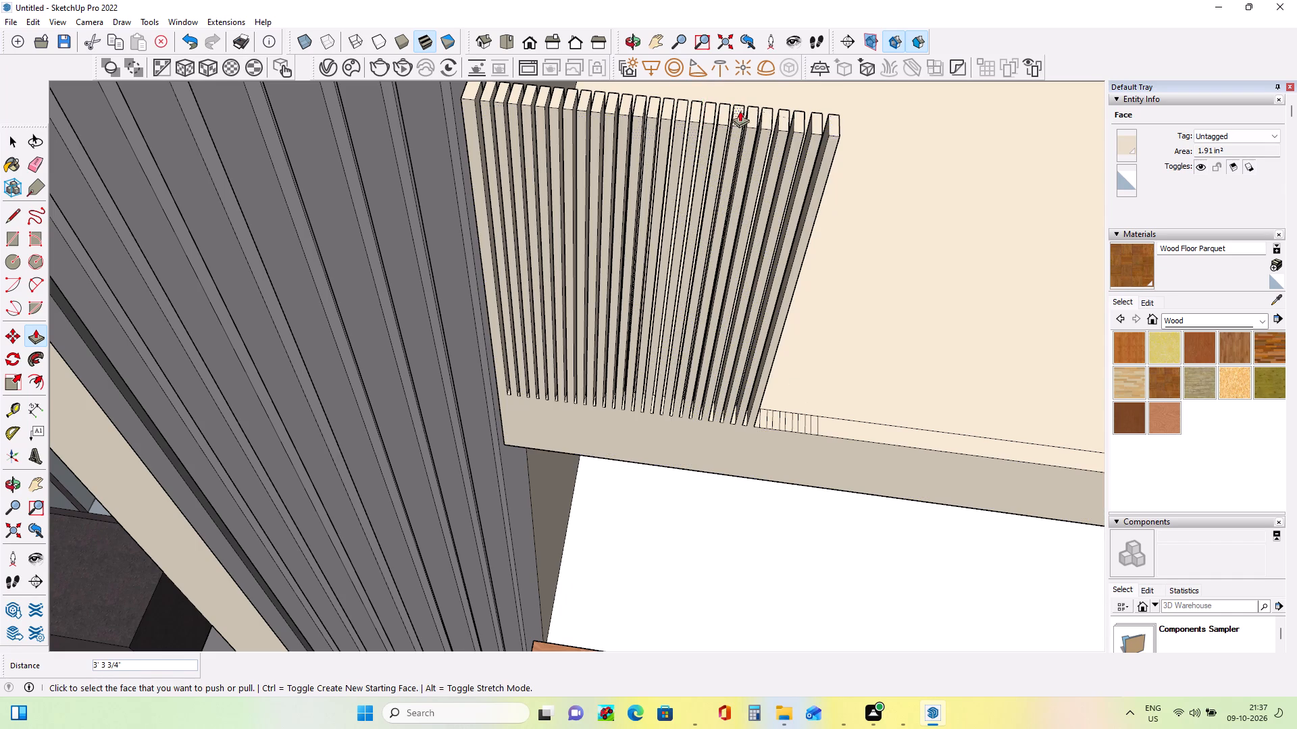
{"action": "left_click", "coordinate": [762, 421]}
{"action": "left_click", "coordinate": [738, 119]}
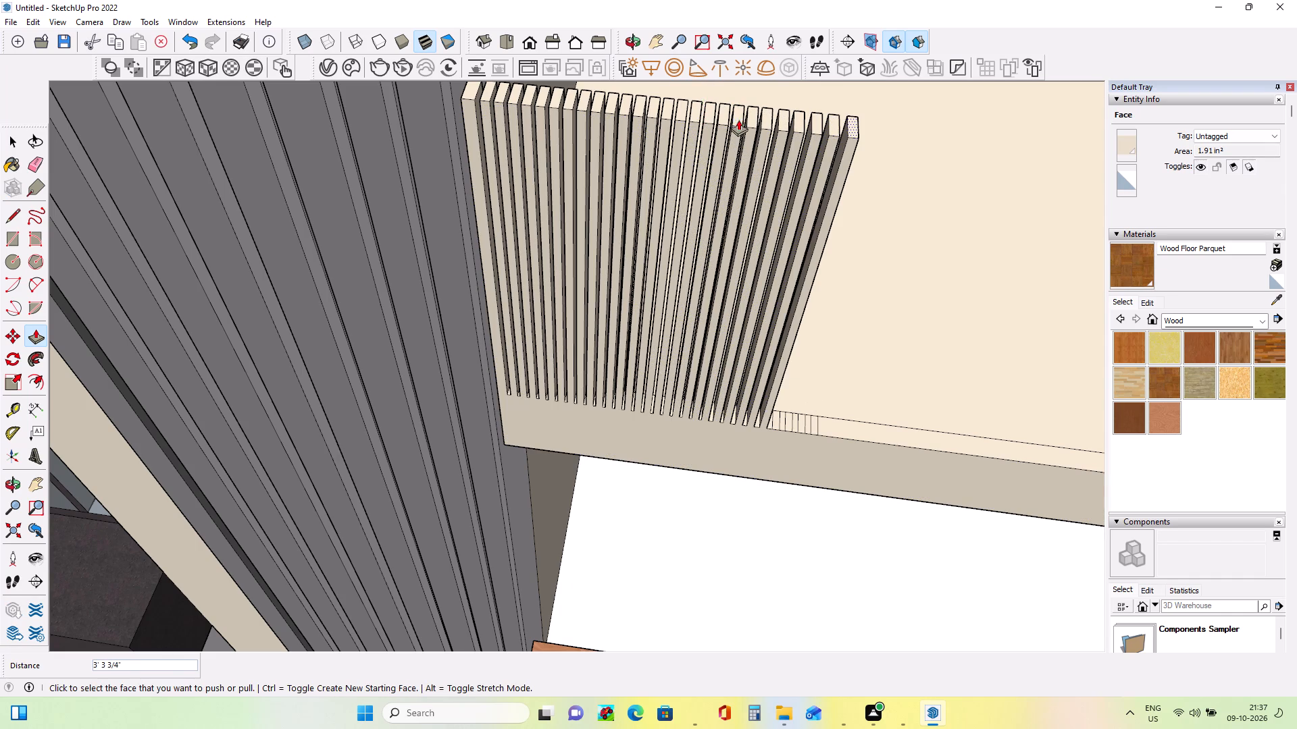
Push/Pull the last four slats of the upper terrace row up 3' 3 3/4", level with the rest of the row.
{"action": "left_click", "coordinate": [778, 425]}
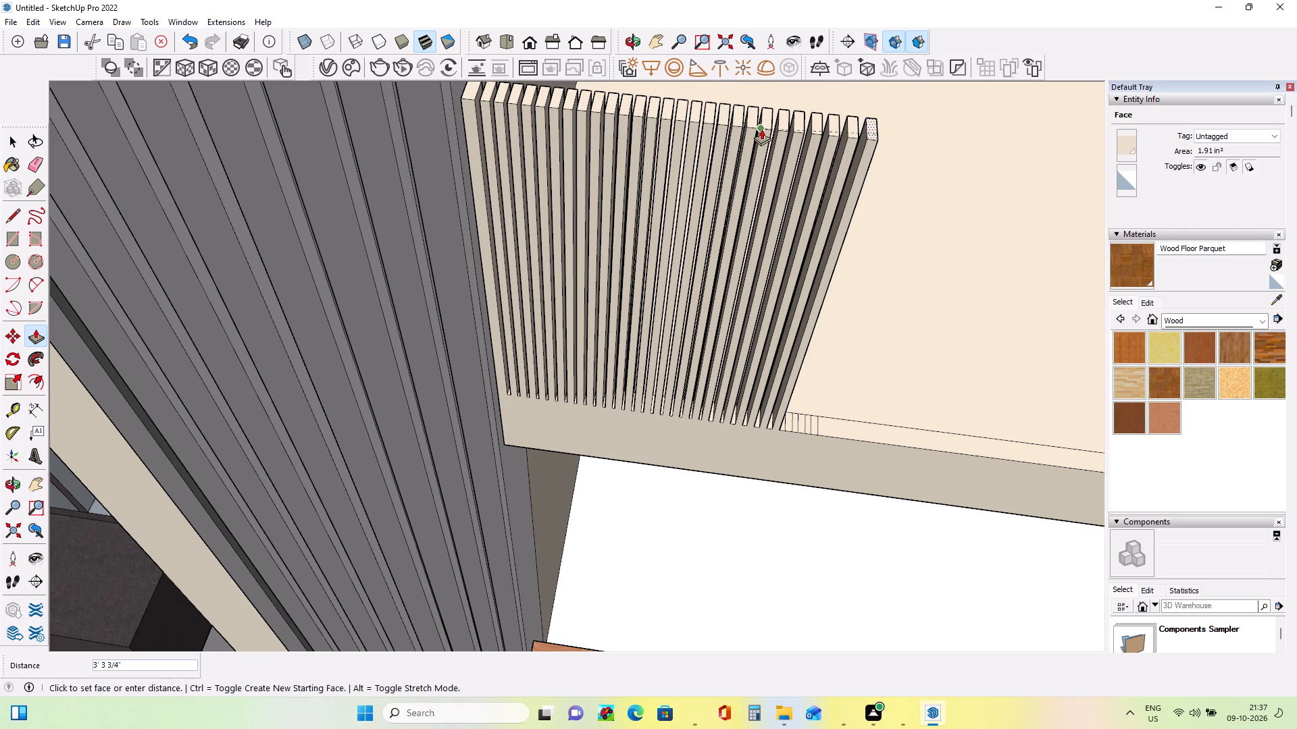
{"action": "left_click", "coordinate": [761, 129]}
{"action": "left_click", "coordinate": [787, 427]}
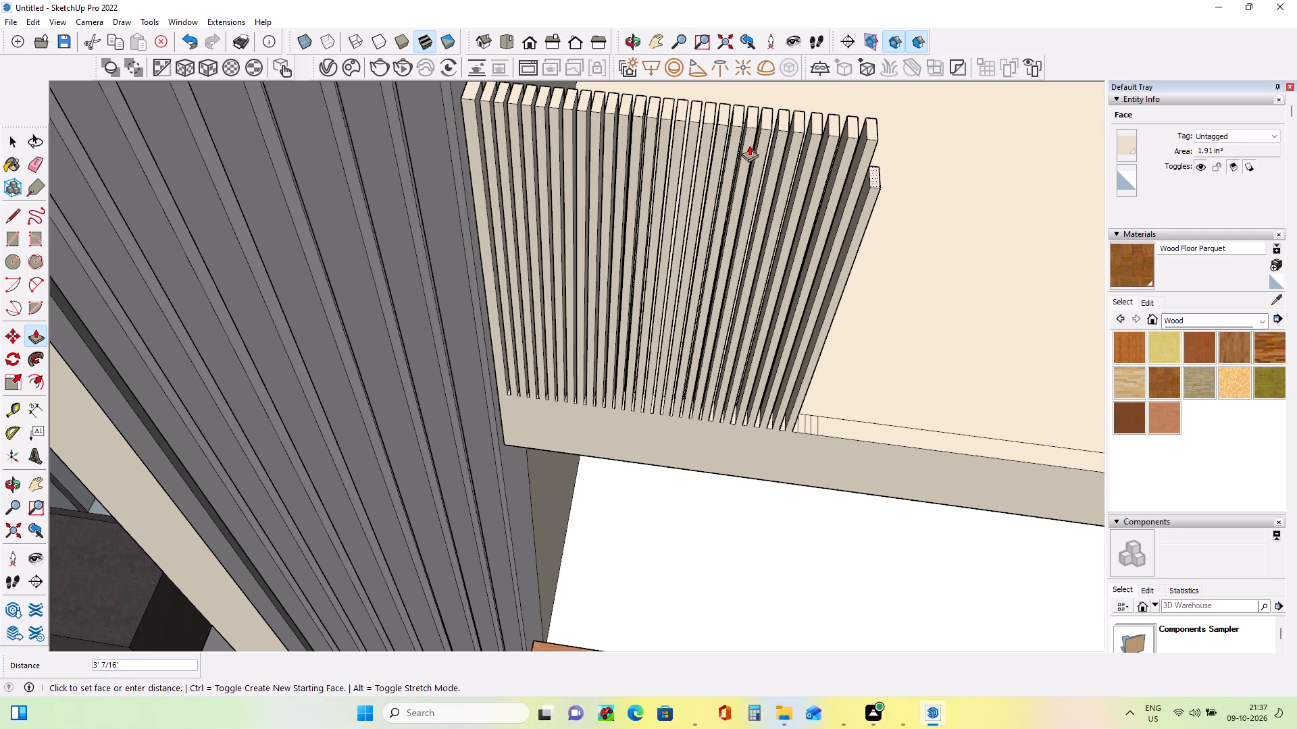
{"action": "left_click", "coordinate": [745, 122]}
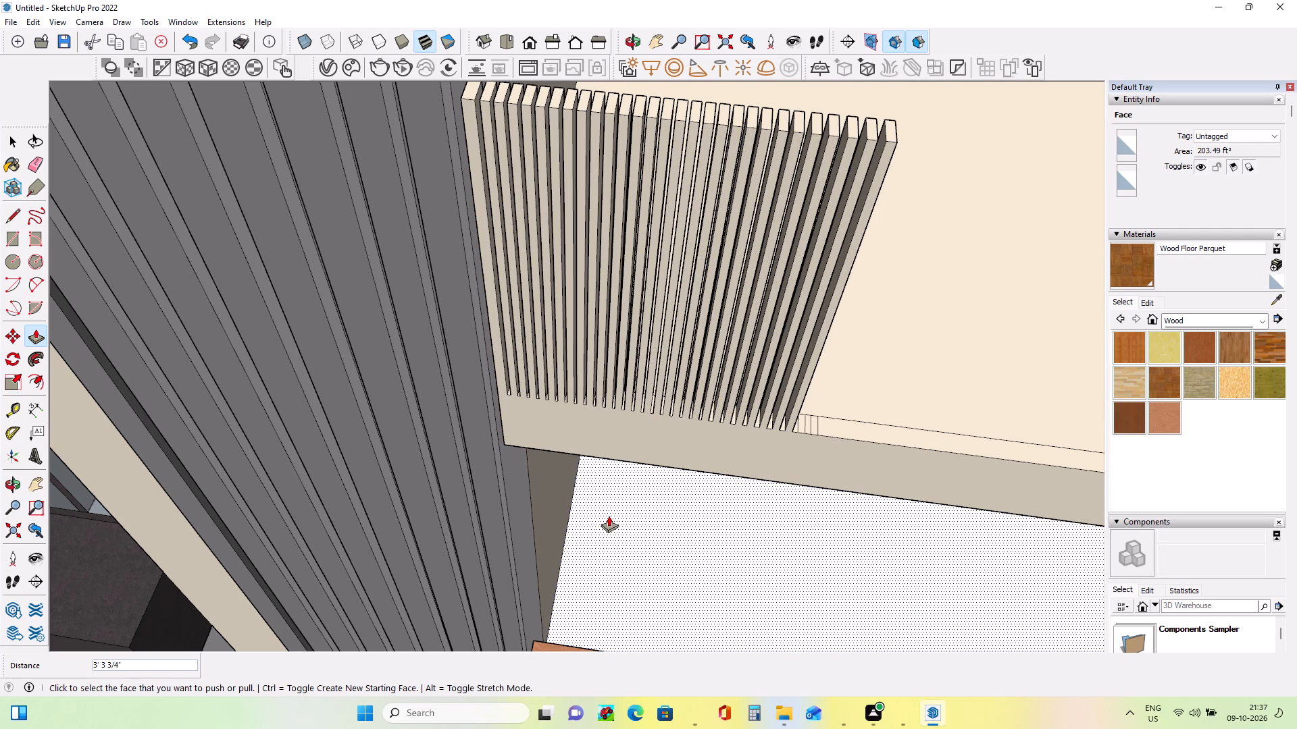
{"action": "left_click", "coordinate": [801, 424]}
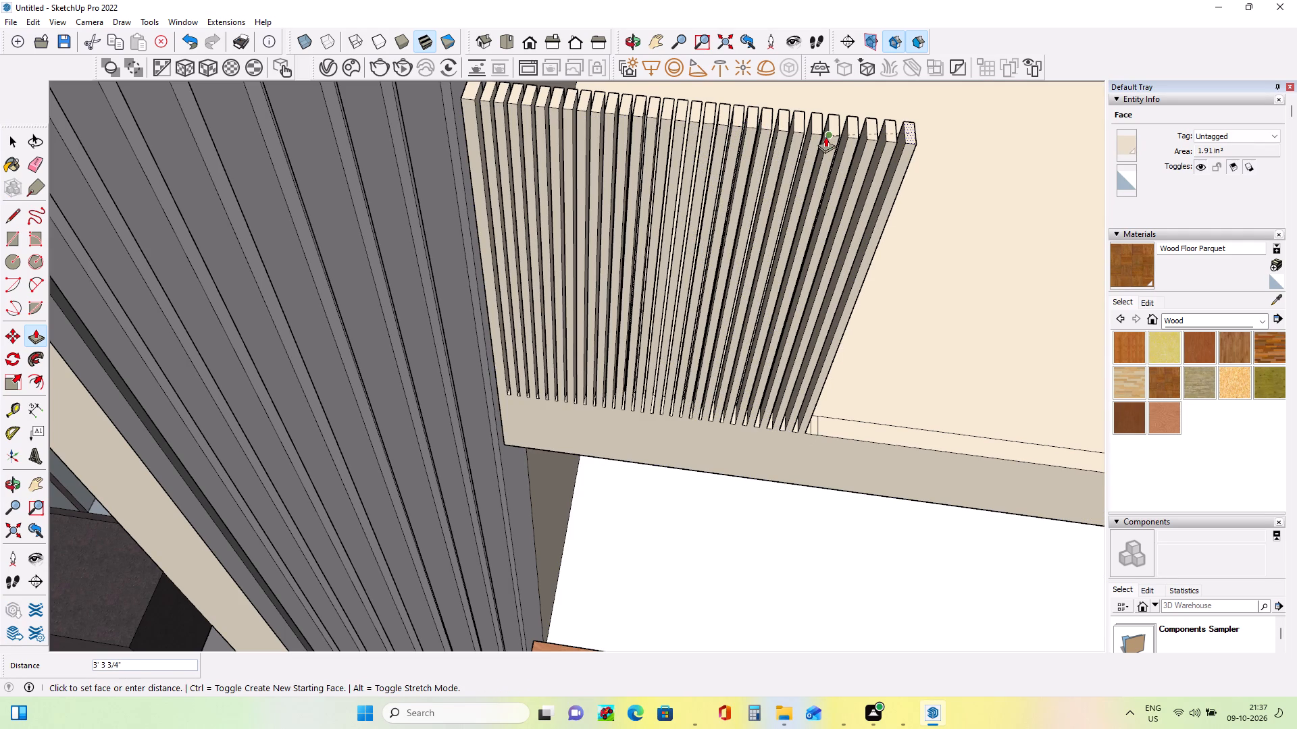
{"action": "left_click", "coordinate": [825, 136]}
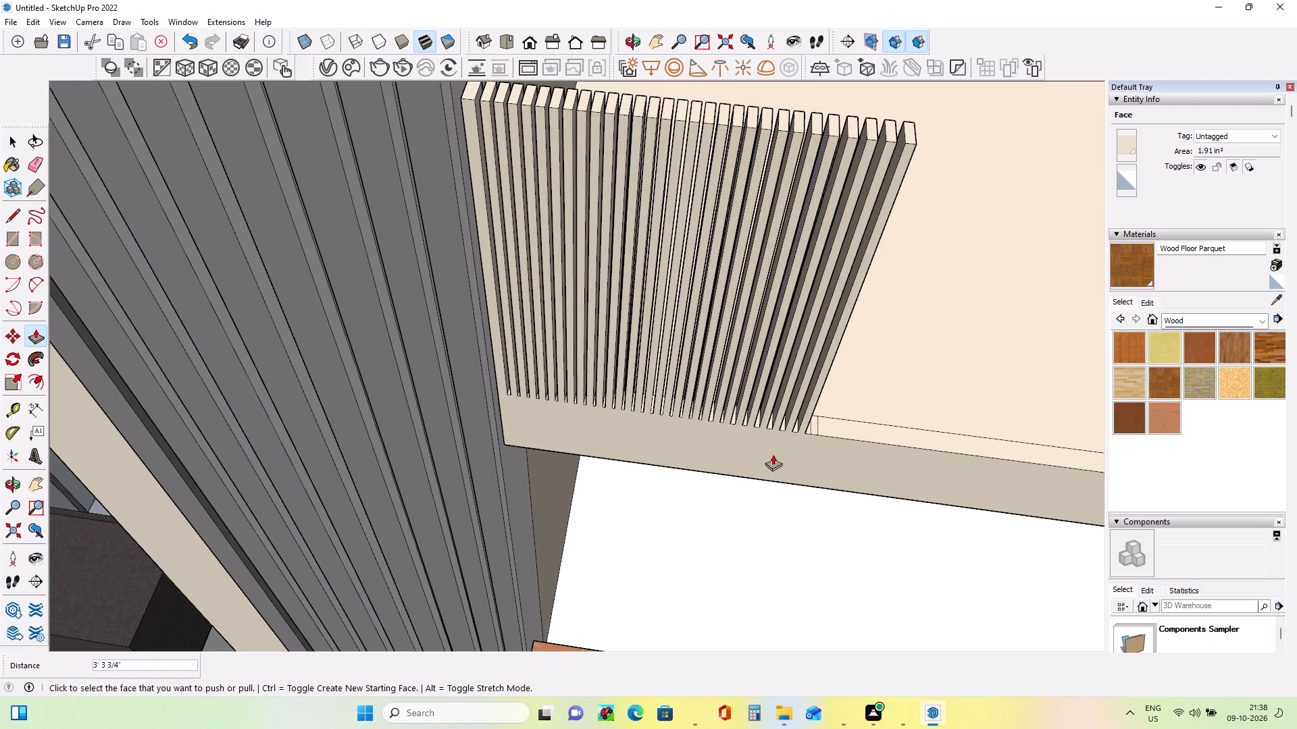
{"action": "left_click", "coordinate": [812, 427]}
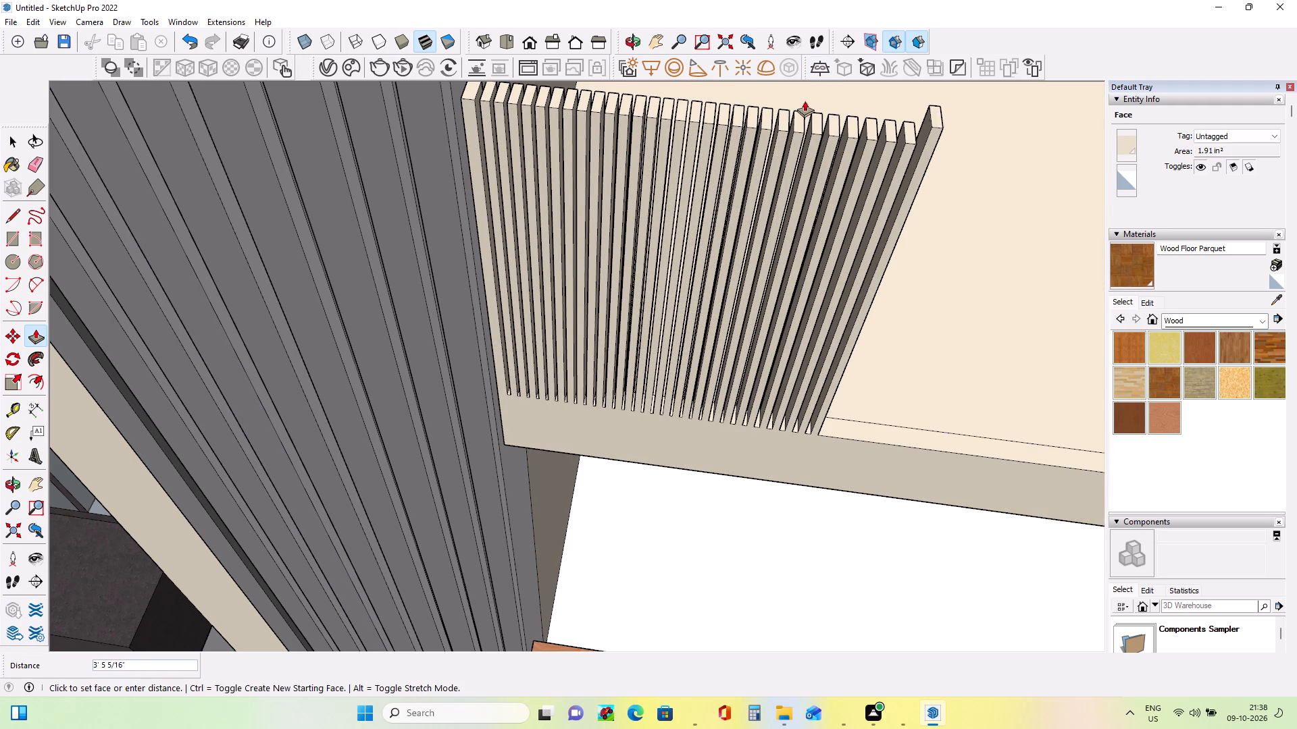
{"action": "left_click", "coordinate": [790, 119]}
Push/Pull the remaining narrow strip along the upper terrace's front edge up 3' 3 3/4", level with the slat tops.
{"action": "middle_click_drag", "start_coordinate": [674, 450], "coordinate": [678, 400]}
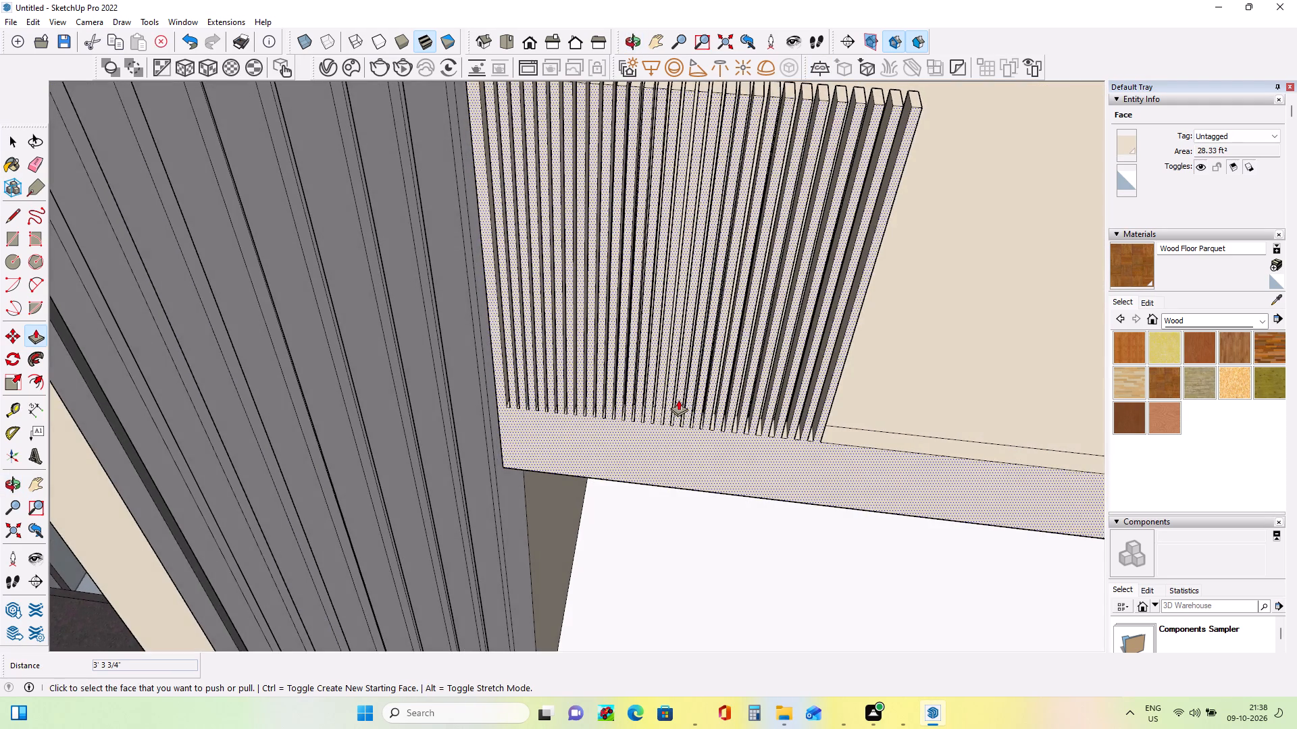
{"action": "scroll", "coordinate": [678, 400], "scroll_direction": "down", "scroll_amount": 11}
{"action": "middle_click_drag", "start_coordinate": [715, 495], "coordinate": [565, 456]}
{"action": "scroll", "coordinate": [563, 462], "scroll_direction": "down", "scroll_amount": 6}
{"action": "middle_click_drag", "start_coordinate": [592, 498], "coordinate": [657, 526]}
{"action": "middle_click_drag", "start_coordinate": [636, 523], "coordinate": [491, 530]}
{"action": "middle_click_drag", "start_coordinate": [707, 596], "coordinate": [857, 485]}
{"action": "scroll", "coordinate": [934, 452], "scroll_direction": "up", "scroll_amount": 3}
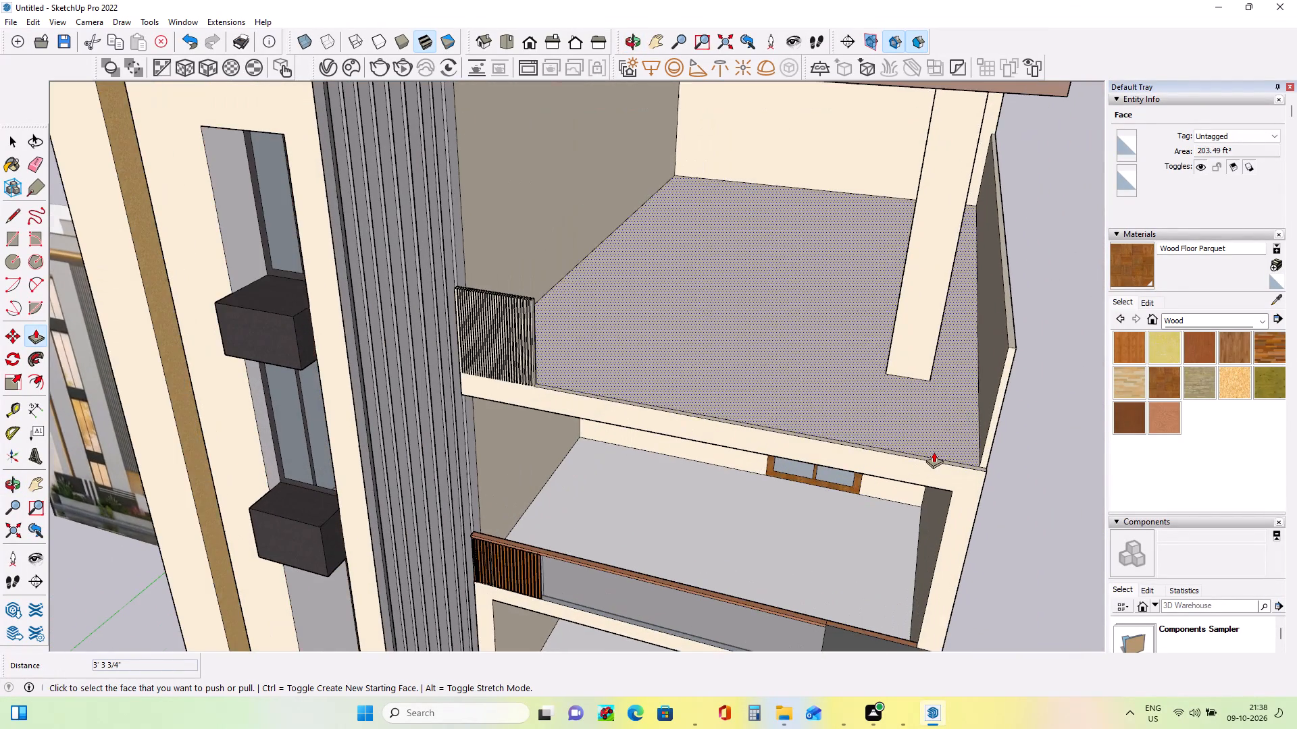
{"action": "middle_click_drag", "start_coordinate": [929, 470], "coordinate": [946, 515]}
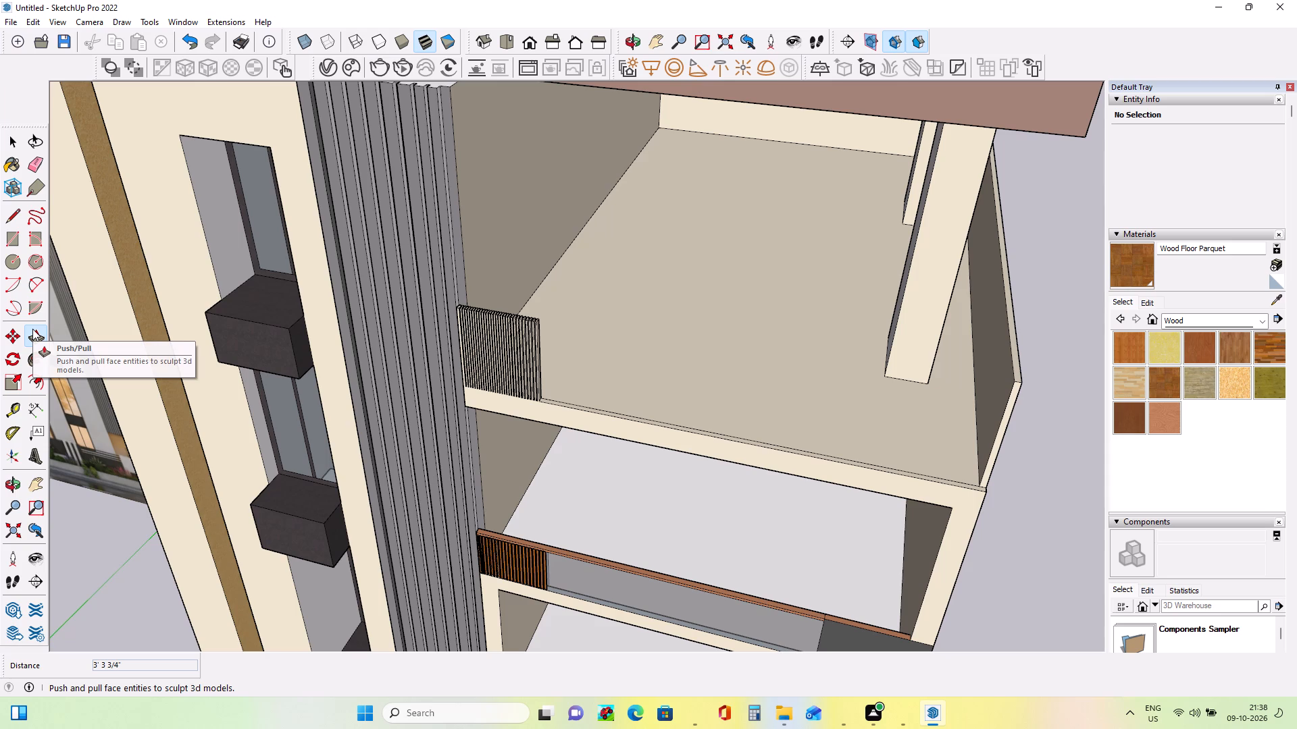
{"action": "left_click", "coordinate": [706, 431]}
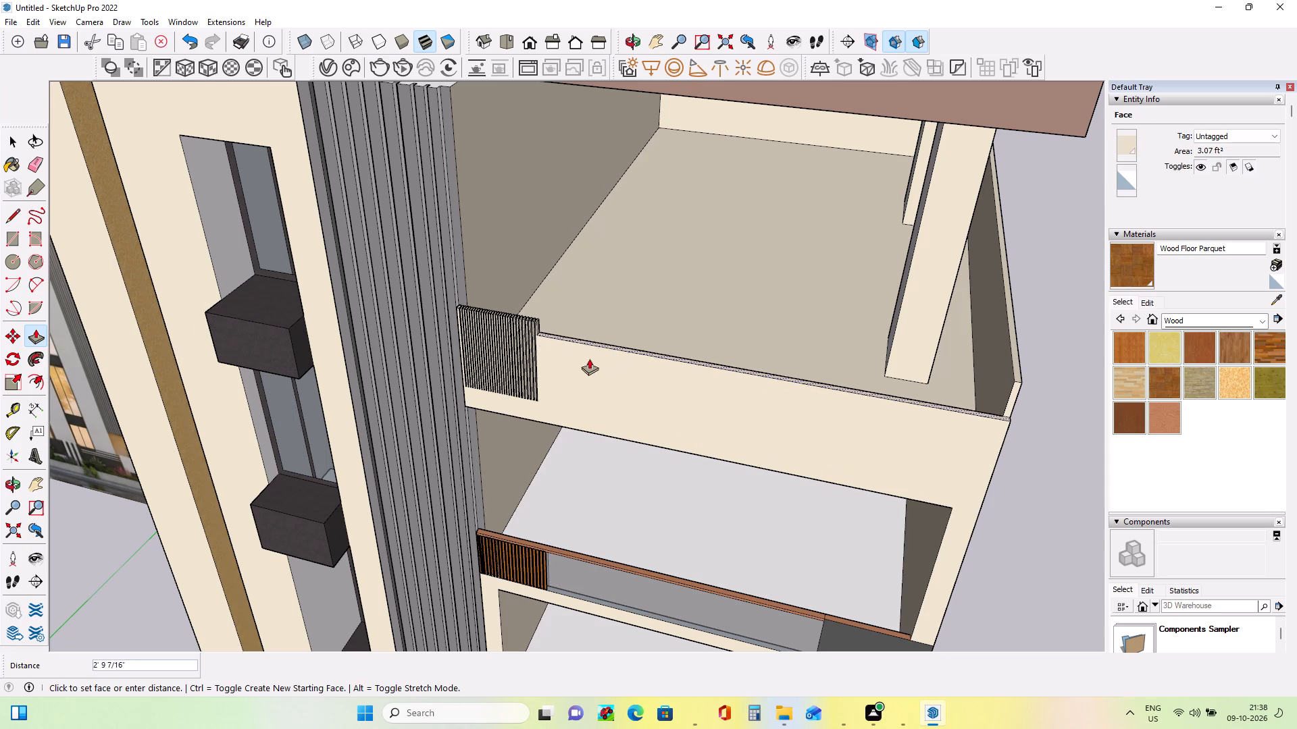
{"action": "left_click", "coordinate": [524, 318]}
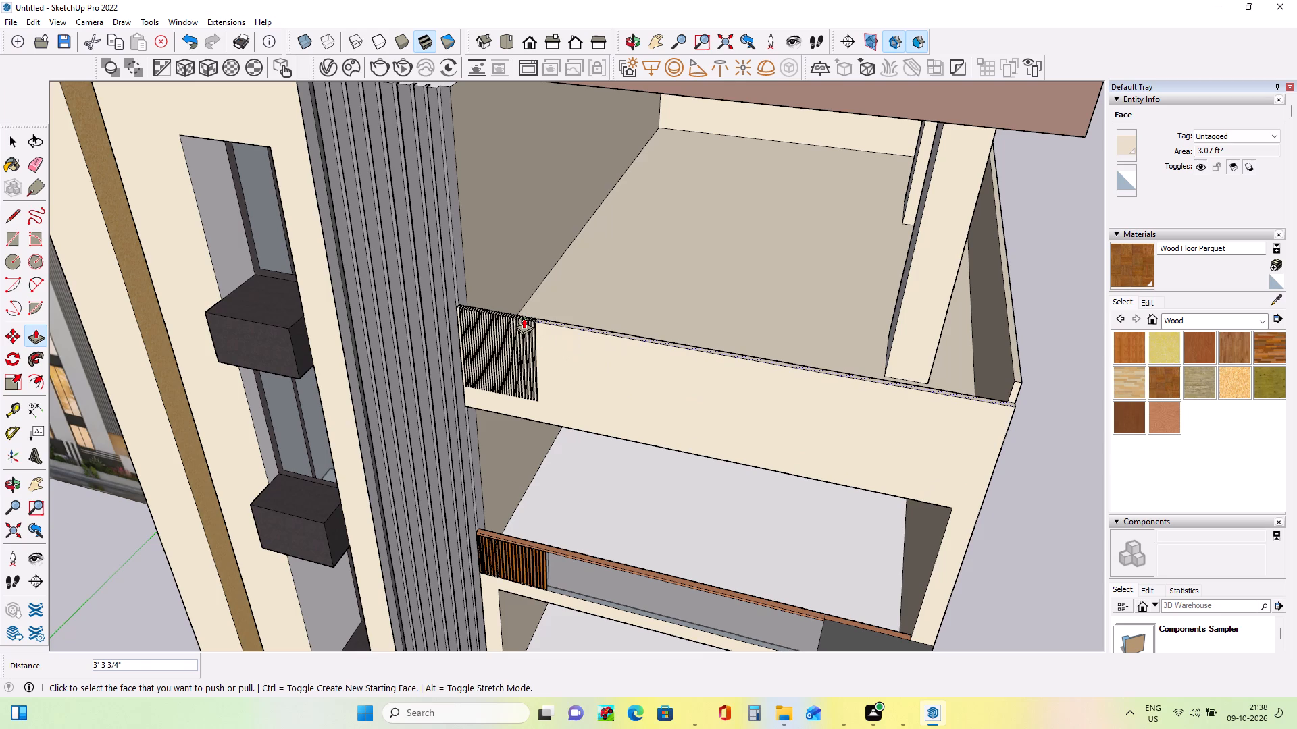
{"action": "middle_click_drag", "start_coordinate": [694, 478], "coordinate": [731, 457]}
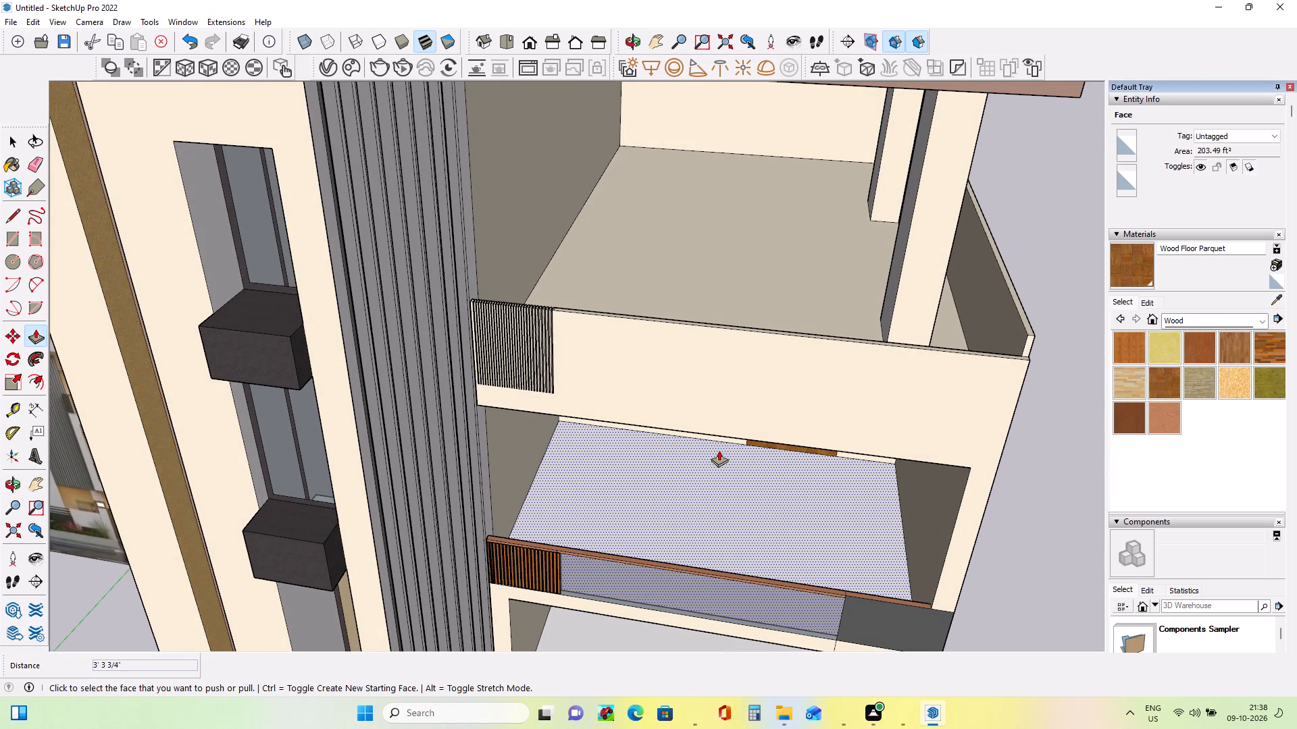
Undo the last Push/Pull of the upper terrace's front strip.
{"action": "key", "text": "ctrl+z"}
Draw lines from the lower railing's dark corner panel joint up to the upper terrace slab and across its narrow front strip.
{"action": "middle_click_drag", "start_coordinate": [809, 451], "coordinate": [817, 466]}
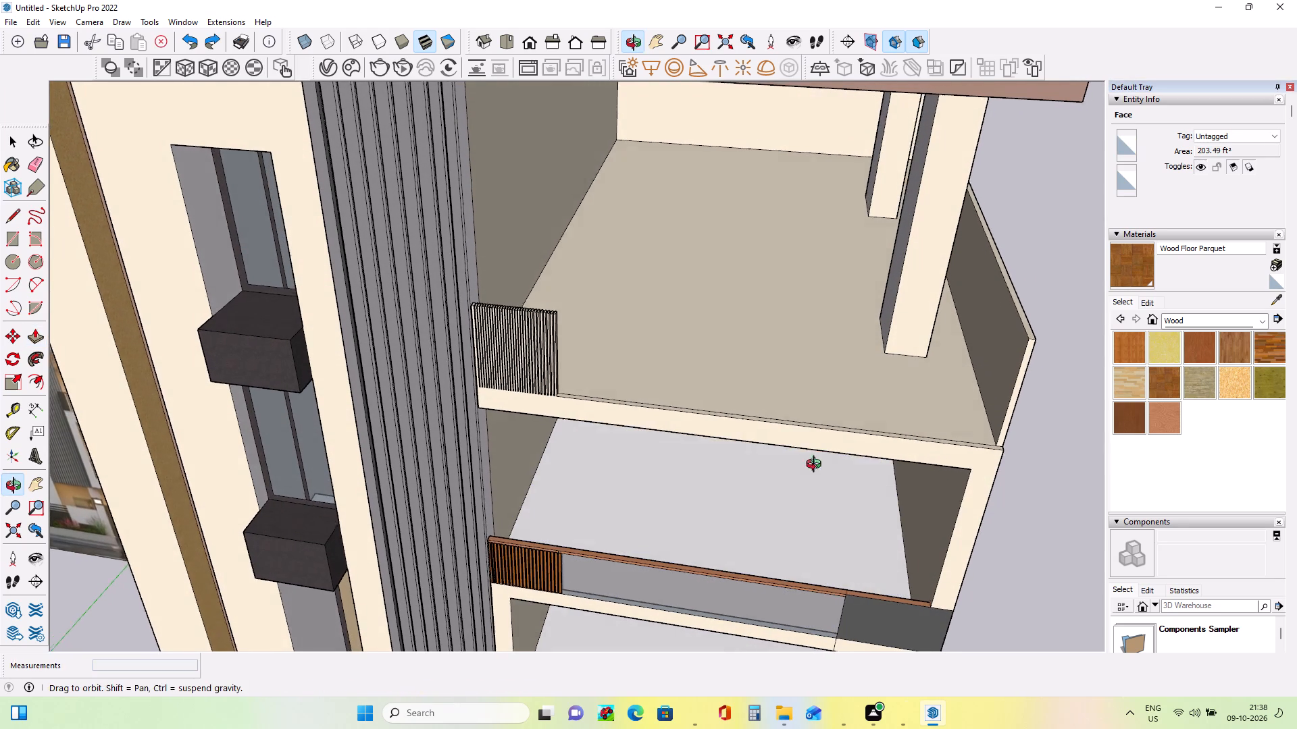
{"action": "middle_click_drag", "start_coordinate": [817, 466], "coordinate": [831, 509]}
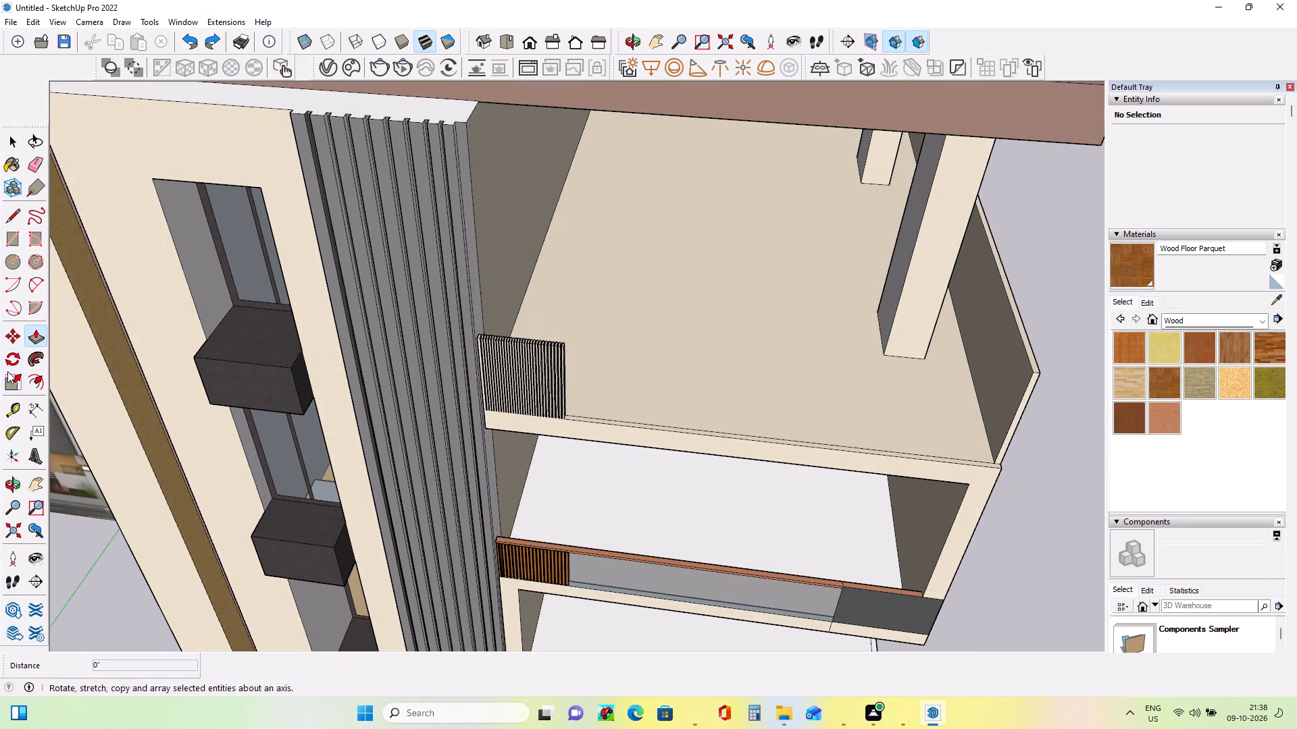
{"action": "left_click", "coordinate": [11, 209]}
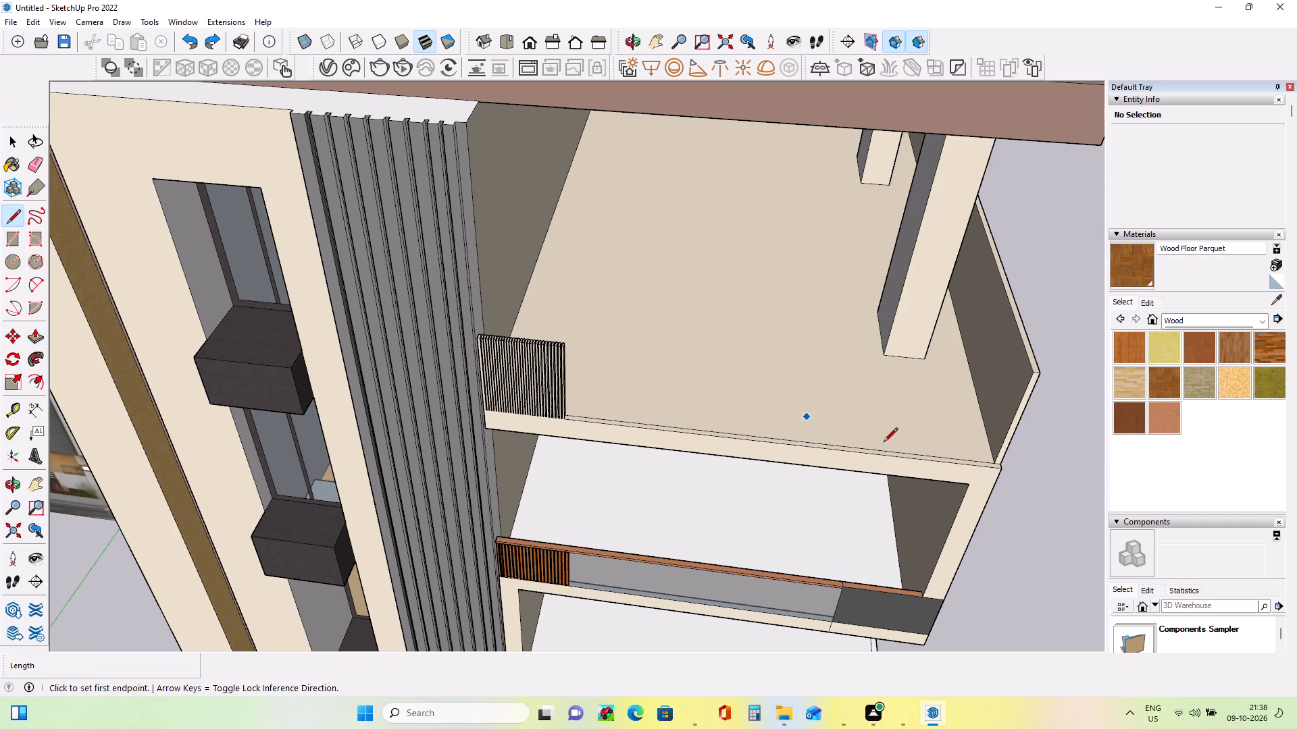
{"action": "left_click", "coordinate": [845, 587]}
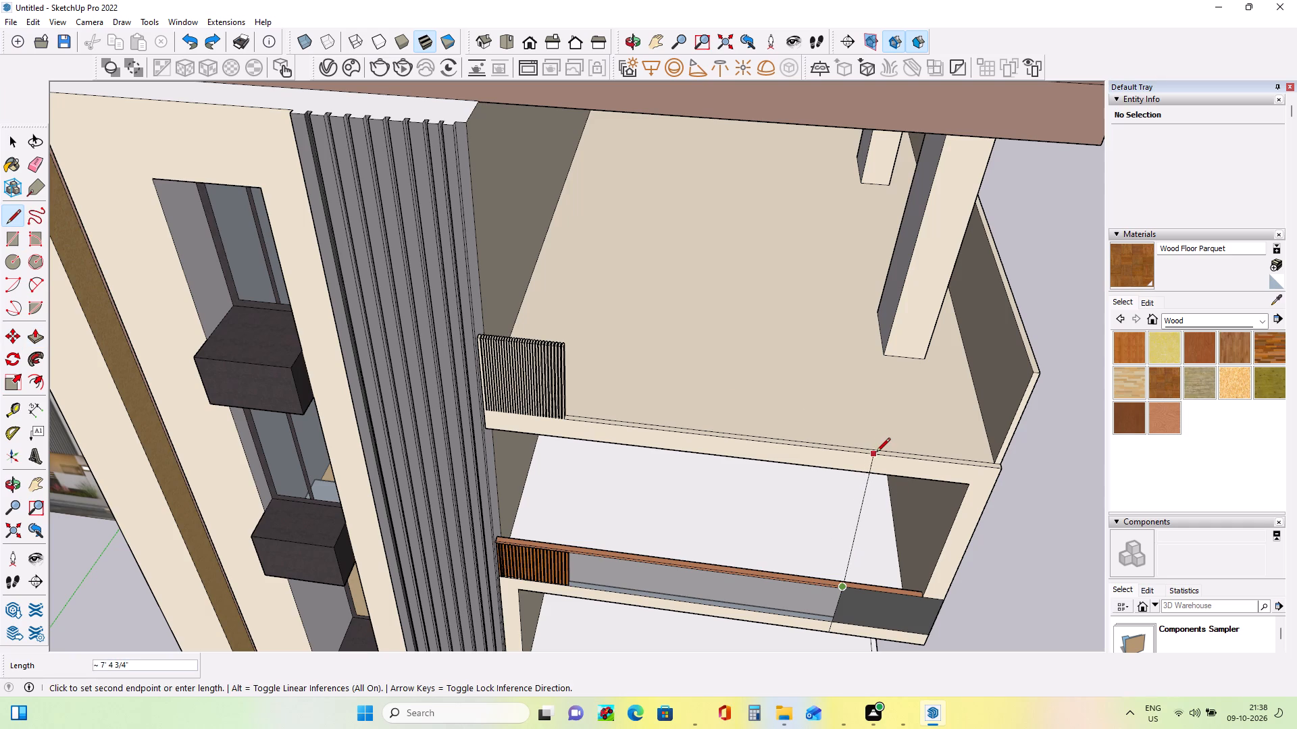
{"action": "left_click", "coordinate": [876, 453]}
{"action": "middle_click_drag", "start_coordinate": [896, 488], "coordinate": [897, 510]}
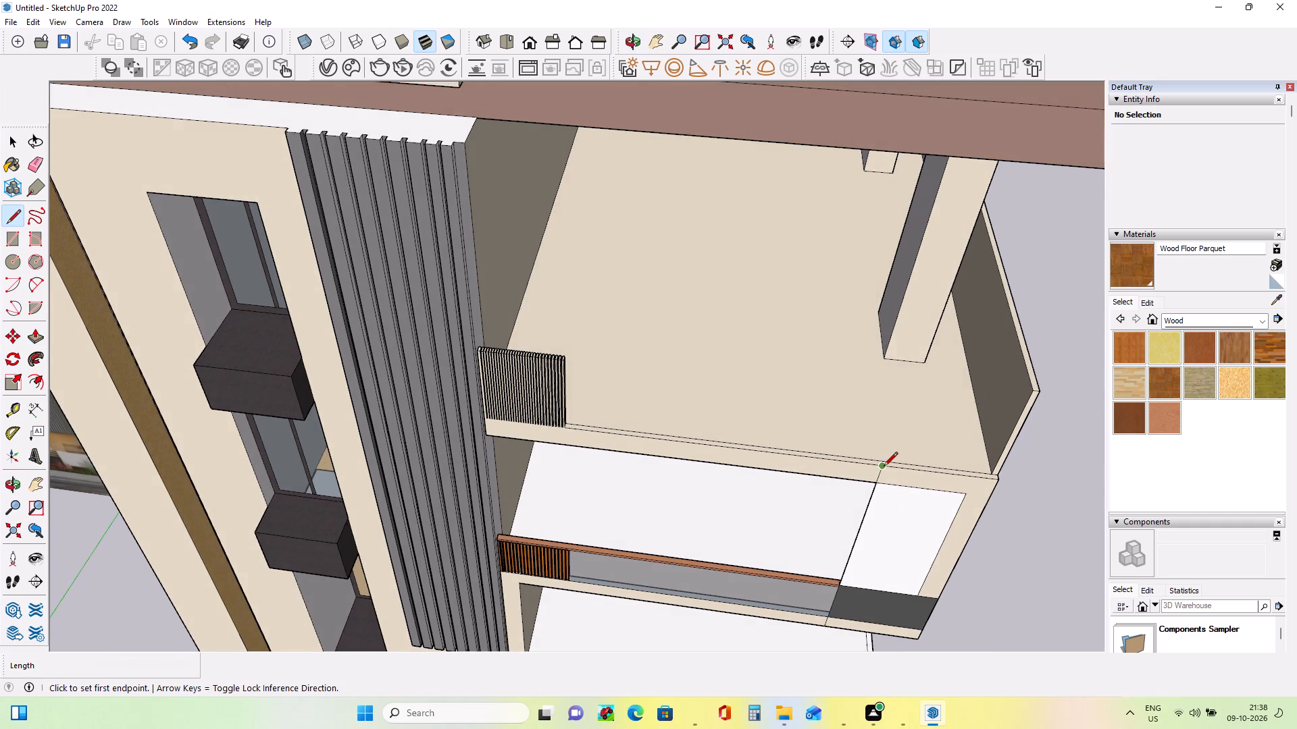
{"action": "scroll", "coordinate": [884, 467], "scroll_direction": "up", "scroll_amount": 5}
{"action": "left_click", "coordinate": [882, 465]}
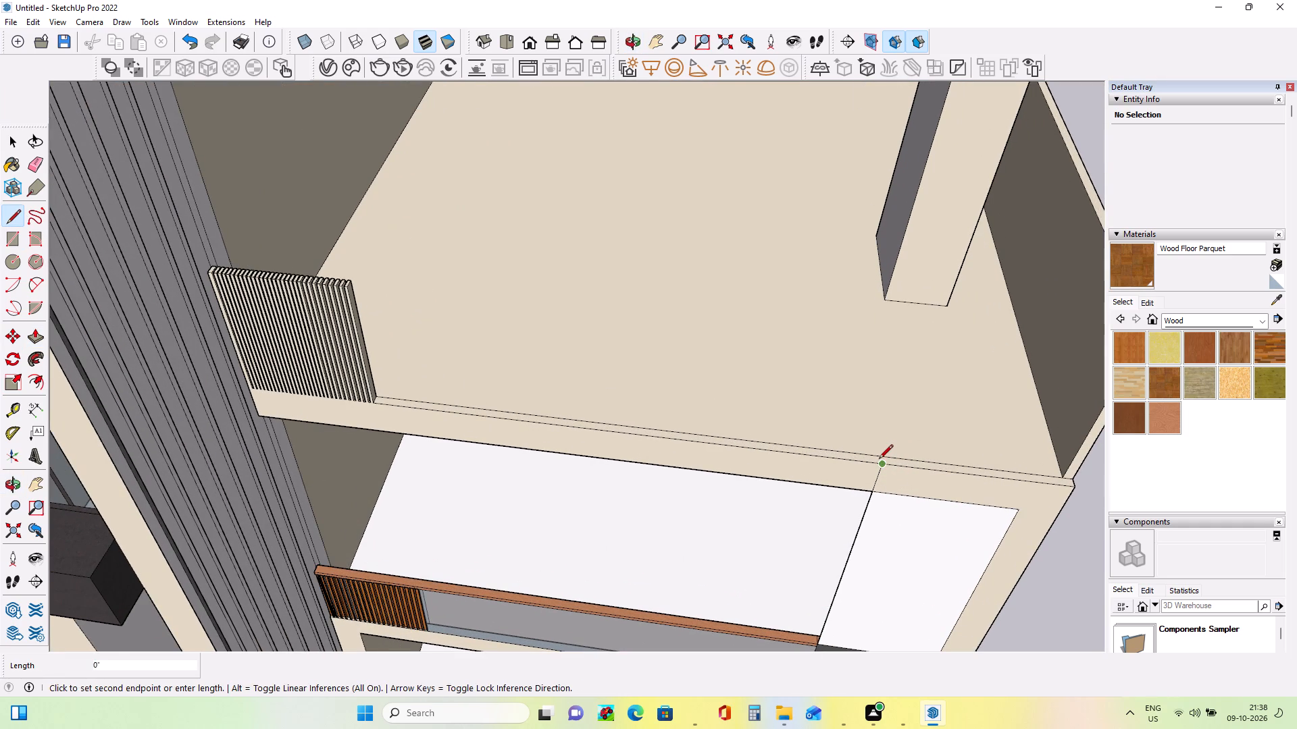
{"action": "scroll", "coordinate": [879, 460], "scroll_direction": "up", "scroll_amount": 7}
{"action": "left_click", "coordinate": [885, 456]}
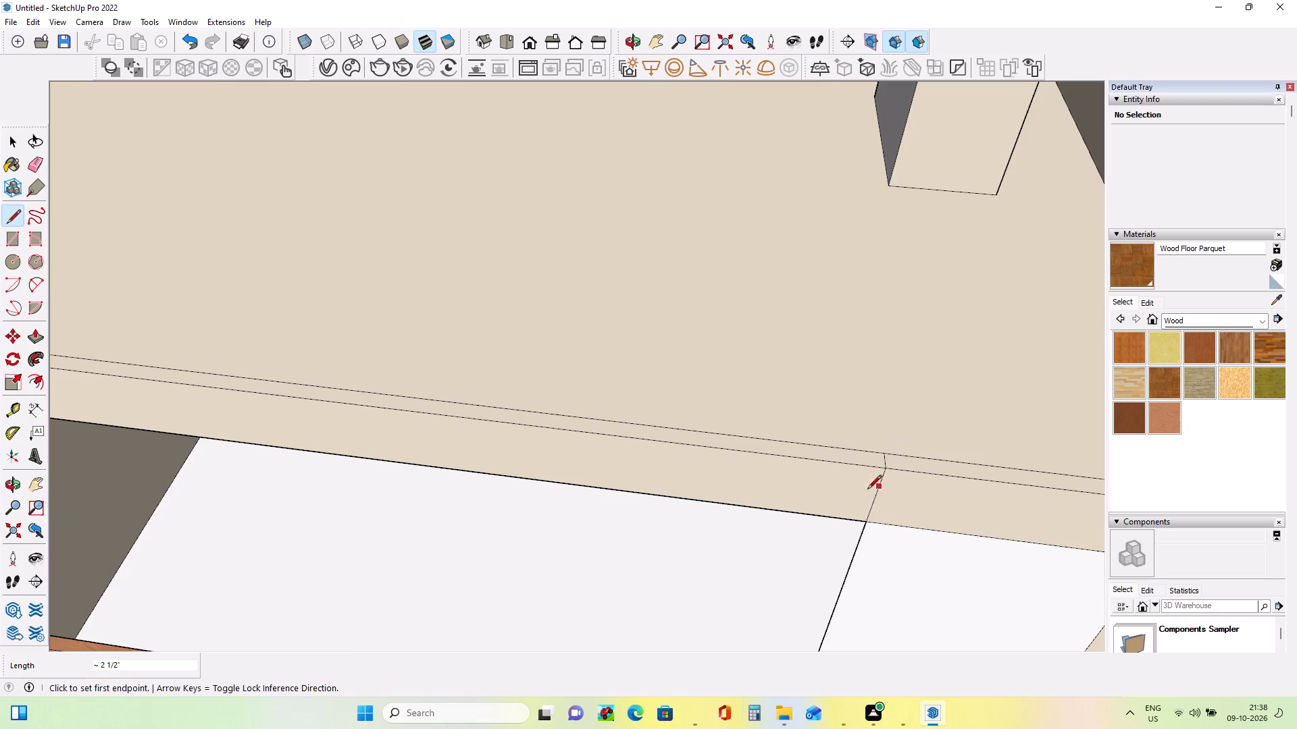
Push/Pull the short corner segment of the front strip up 4' 5/8", level with the side parapet.
{"action": "scroll", "coordinate": [822, 486], "scroll_direction": "down", "scroll_amount": 15}
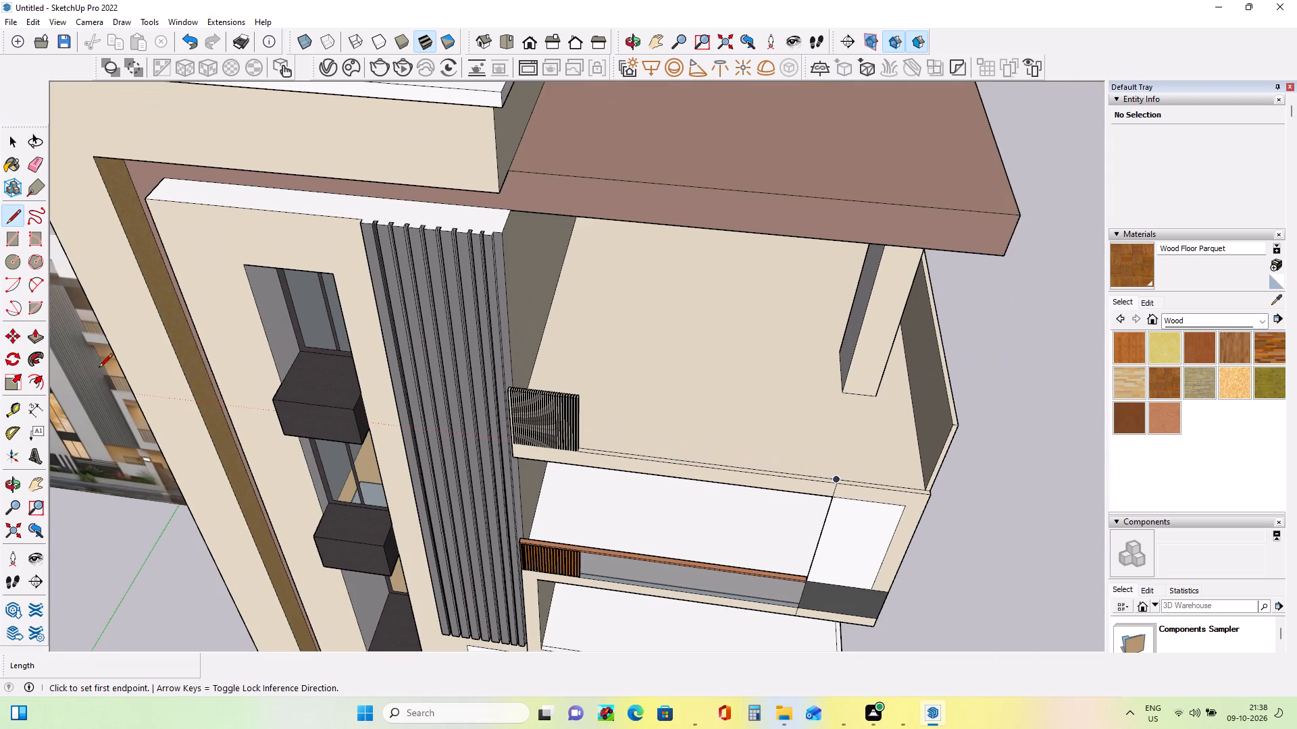
{"action": "left_click", "coordinate": [32, 337]}
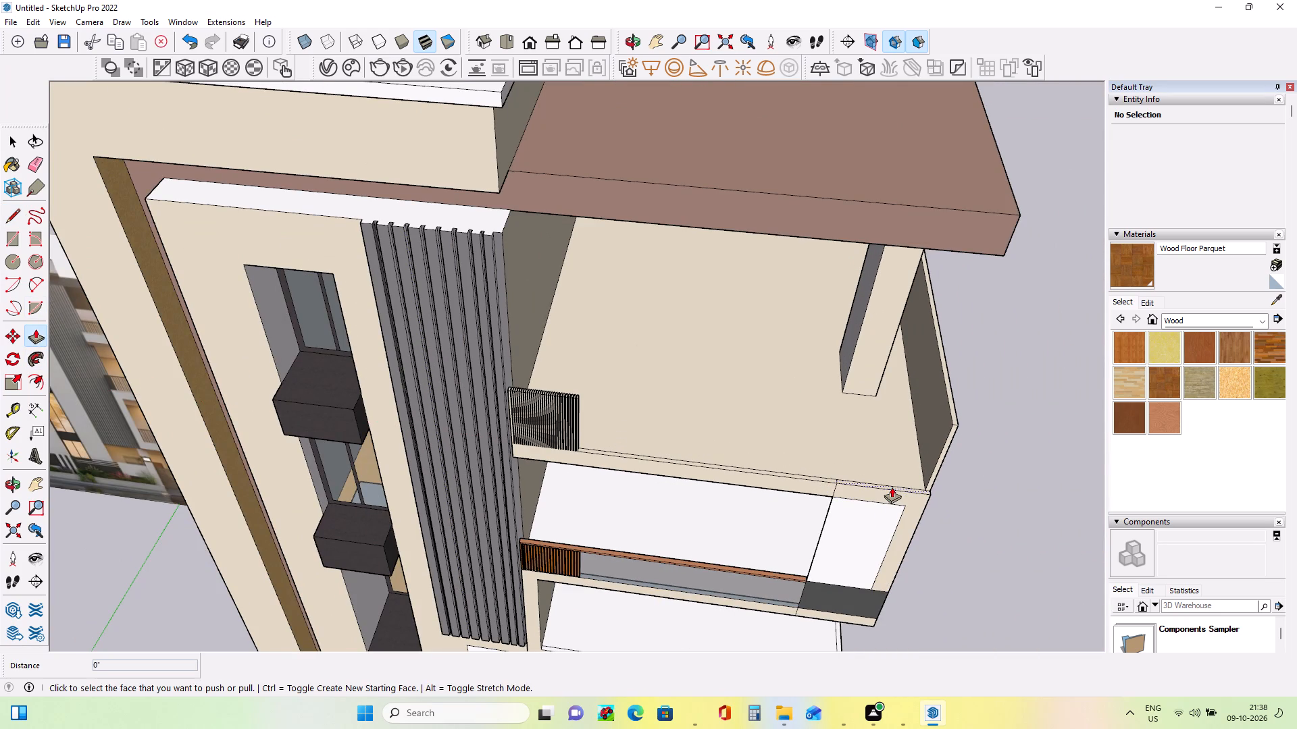
{"action": "left_click", "coordinate": [892, 486]}
{"action": "left_click", "coordinate": [955, 425]}
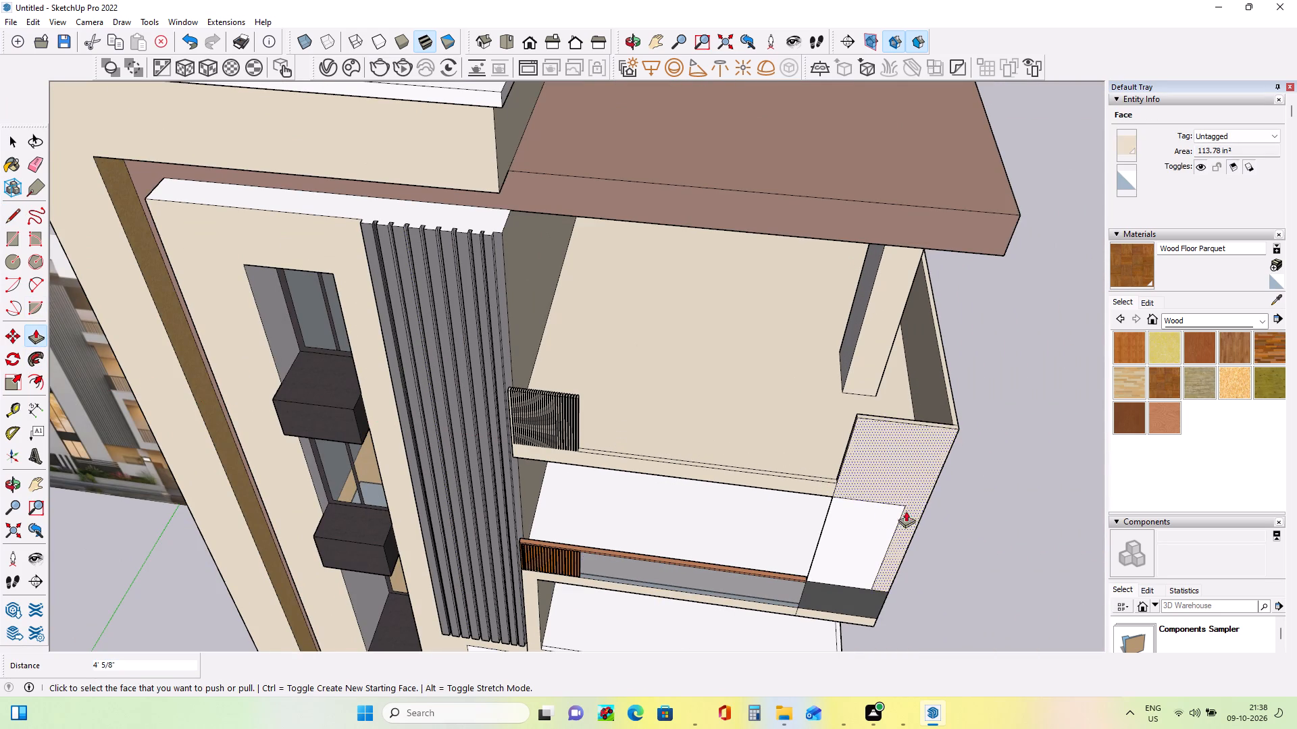
Push/Pull the long front strip between the slats and the corner segment up 3' 3 3/4", level with the slat tops.
{"action": "middle_click_drag", "start_coordinate": [790, 504], "coordinate": [855, 514]}
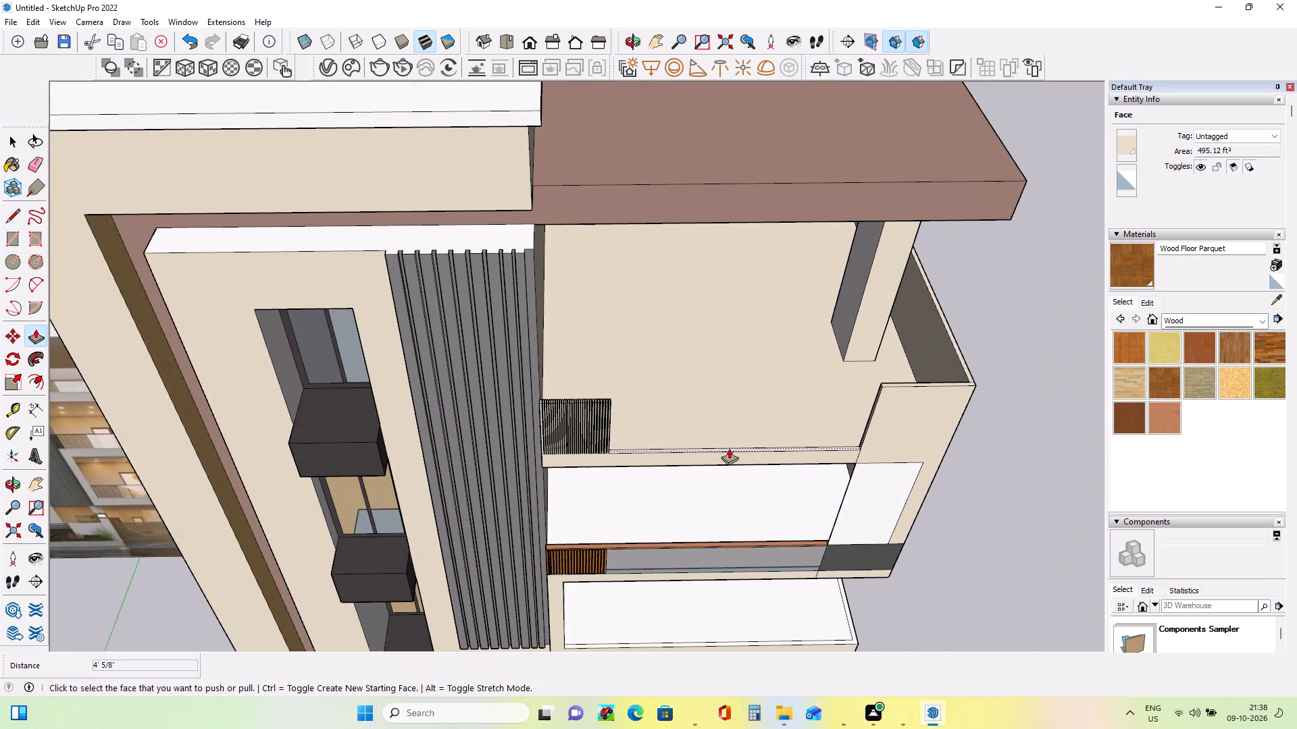
{"action": "scroll", "coordinate": [729, 448], "scroll_direction": "up", "scroll_amount": 6}
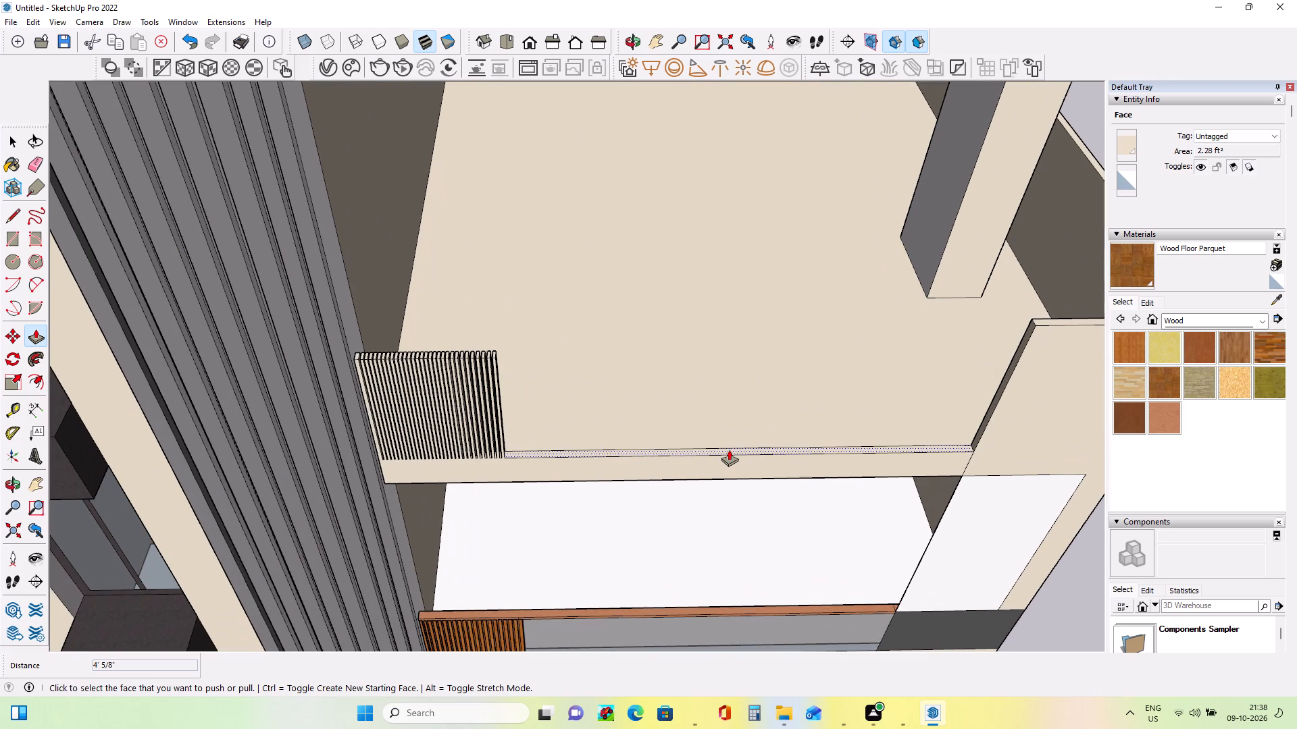
{"action": "left_click", "coordinate": [729, 450]}
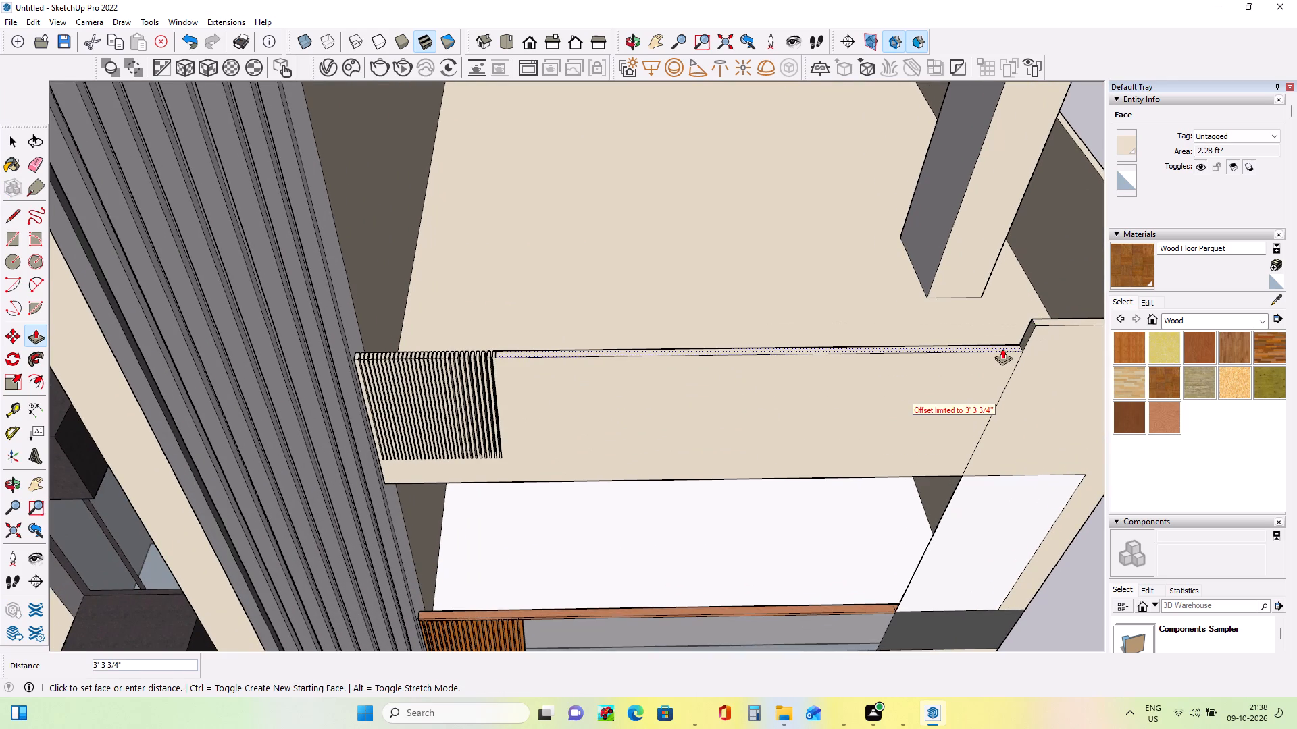
{"action": "left_click", "coordinate": [1002, 348]}
{"action": "left_click", "coordinate": [998, 345]}
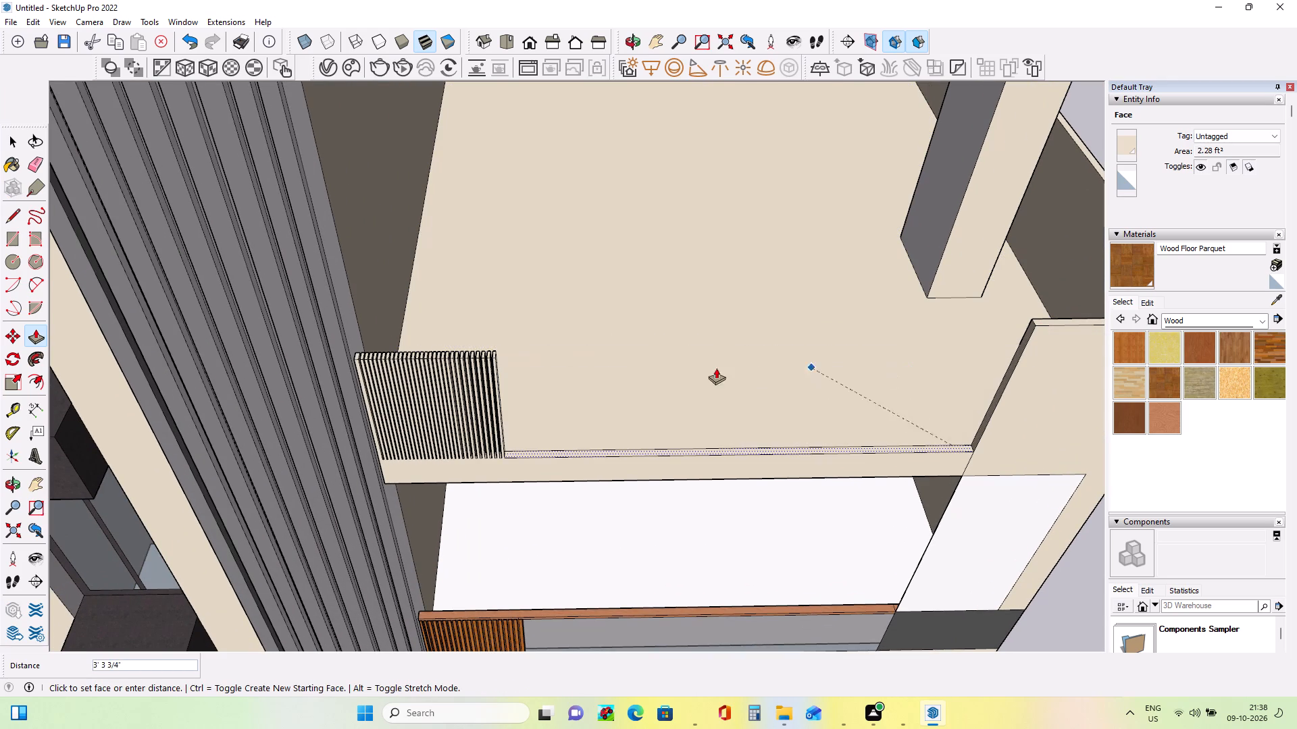
{"action": "left_click", "coordinate": [483, 358]}
Push/Pull the top of the front corner segment down 8 7/8" to meet the long front panel's top.
{"action": "scroll", "coordinate": [557, 421], "scroll_direction": "down", "scroll_amount": 2}
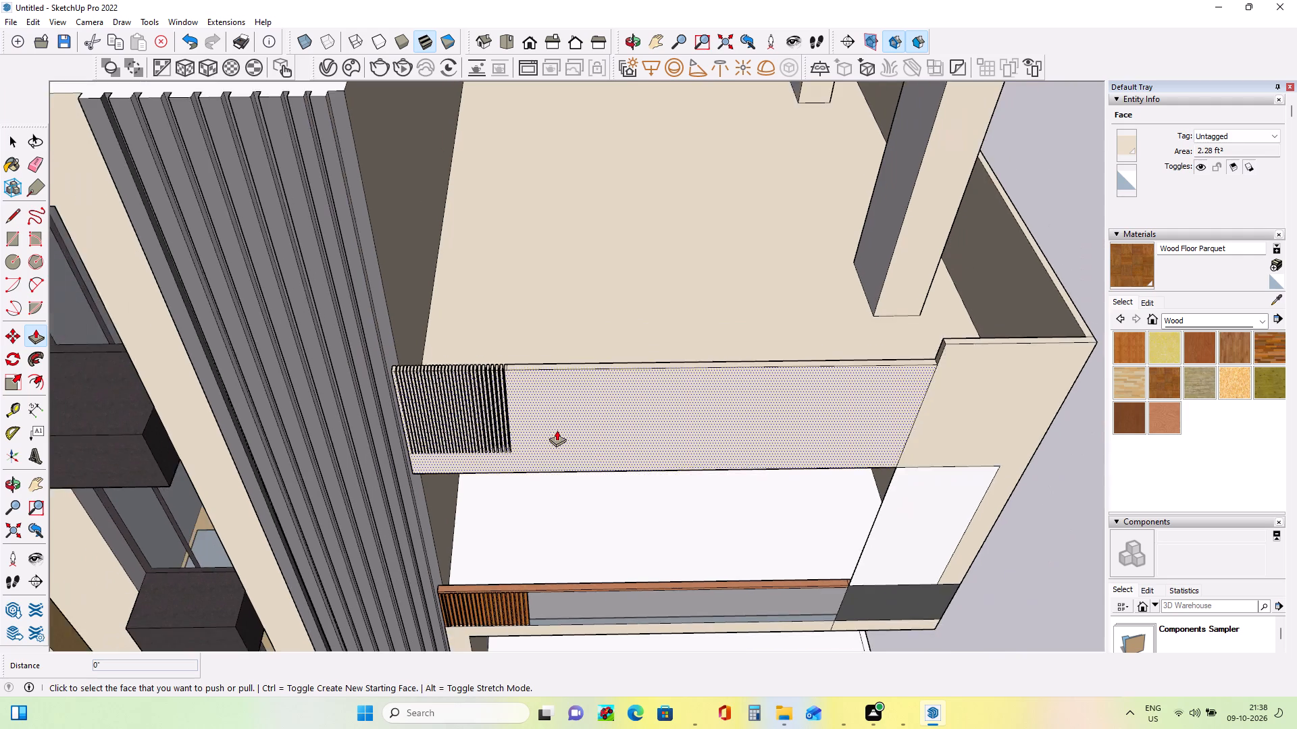
{"action": "scroll", "coordinate": [557, 430], "scroll_direction": "down", "scroll_amount": 2}
{"action": "left_click", "coordinate": [902, 358]}
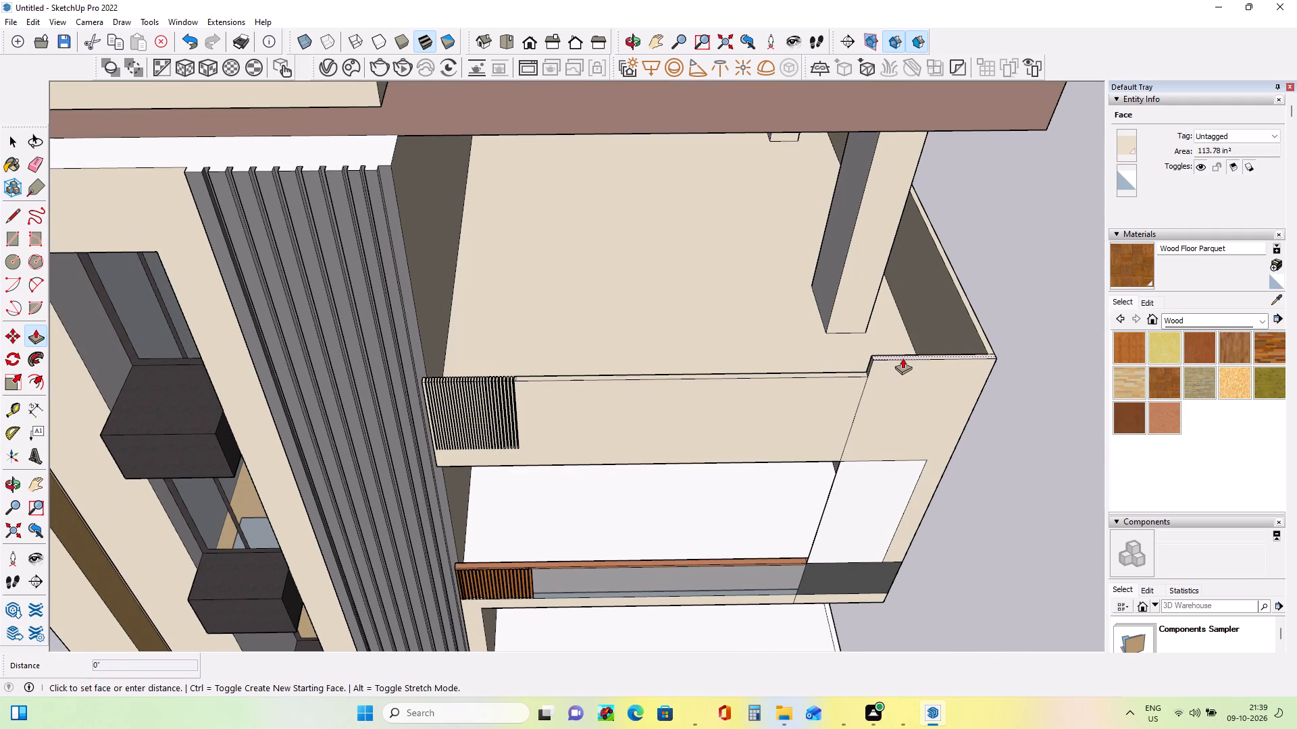
{"action": "left_click", "coordinate": [816, 377]}
Lower the side parapet's top by 7 7/8" so it is level with the front panel.
{"action": "middle_click_drag", "start_coordinate": [999, 422], "coordinate": [846, 457]}
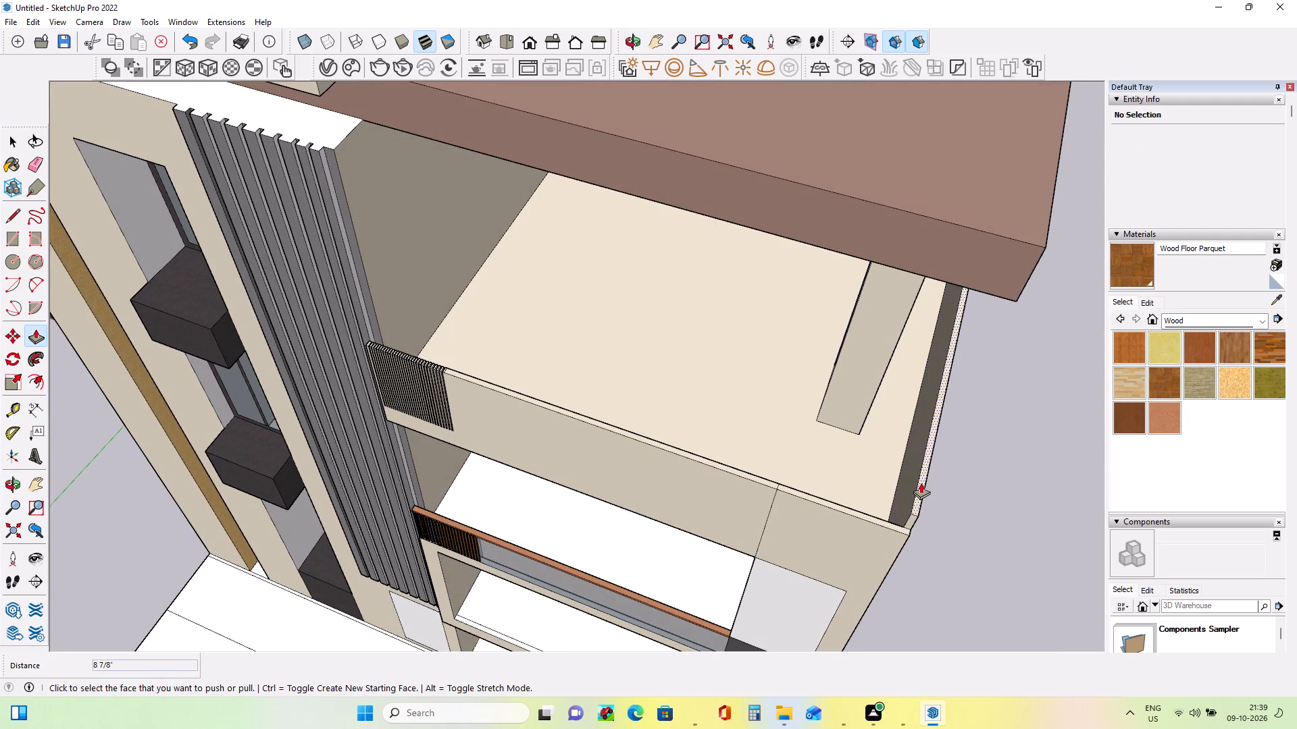
{"action": "left_click", "coordinate": [921, 485]}
{"action": "left_click", "coordinate": [868, 521]}
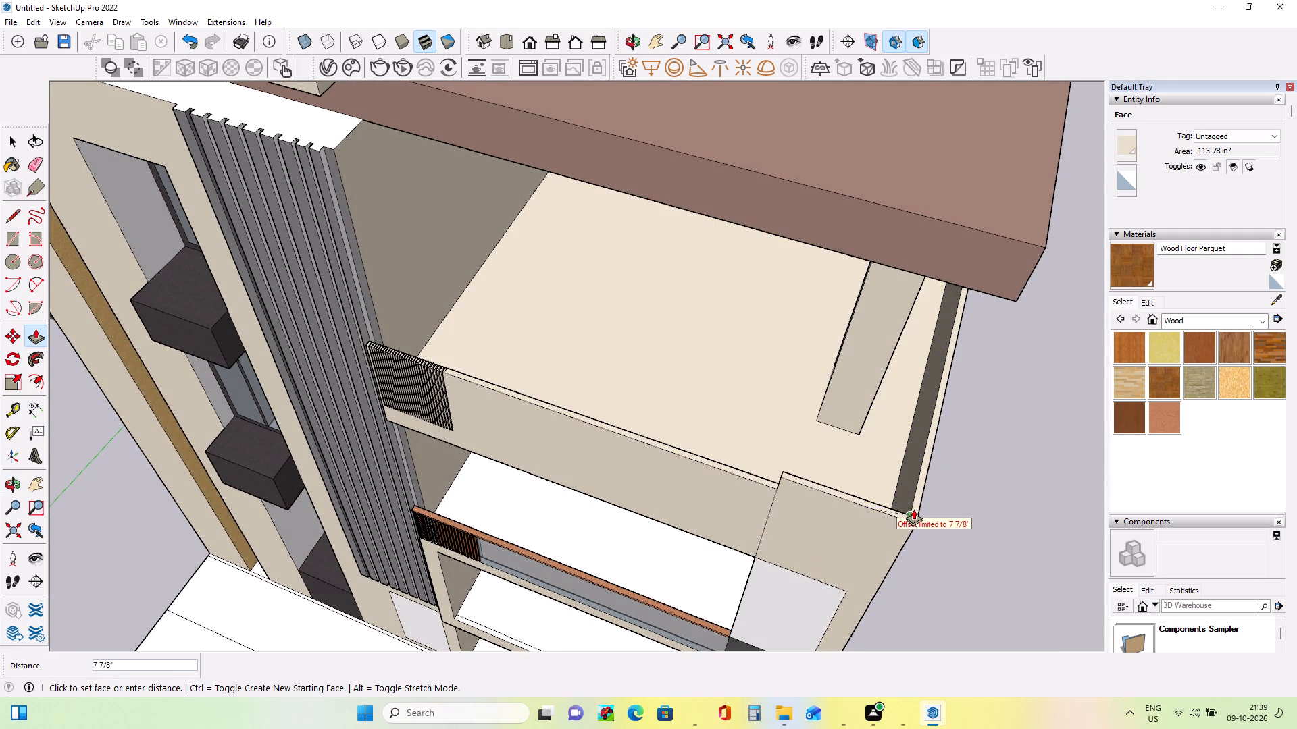
{"action": "left_click", "coordinate": [761, 486]}
{"action": "scroll", "coordinate": [905, 506], "scroll_direction": "up", "scroll_amount": 1}
{"action": "scroll", "coordinate": [905, 506], "scroll_direction": "down", "scroll_amount": 1}
{"action": "scroll", "coordinate": [905, 506], "scroll_direction": "up", "scroll_amount": 1}
{"action": "left_click", "coordinate": [917, 508]}
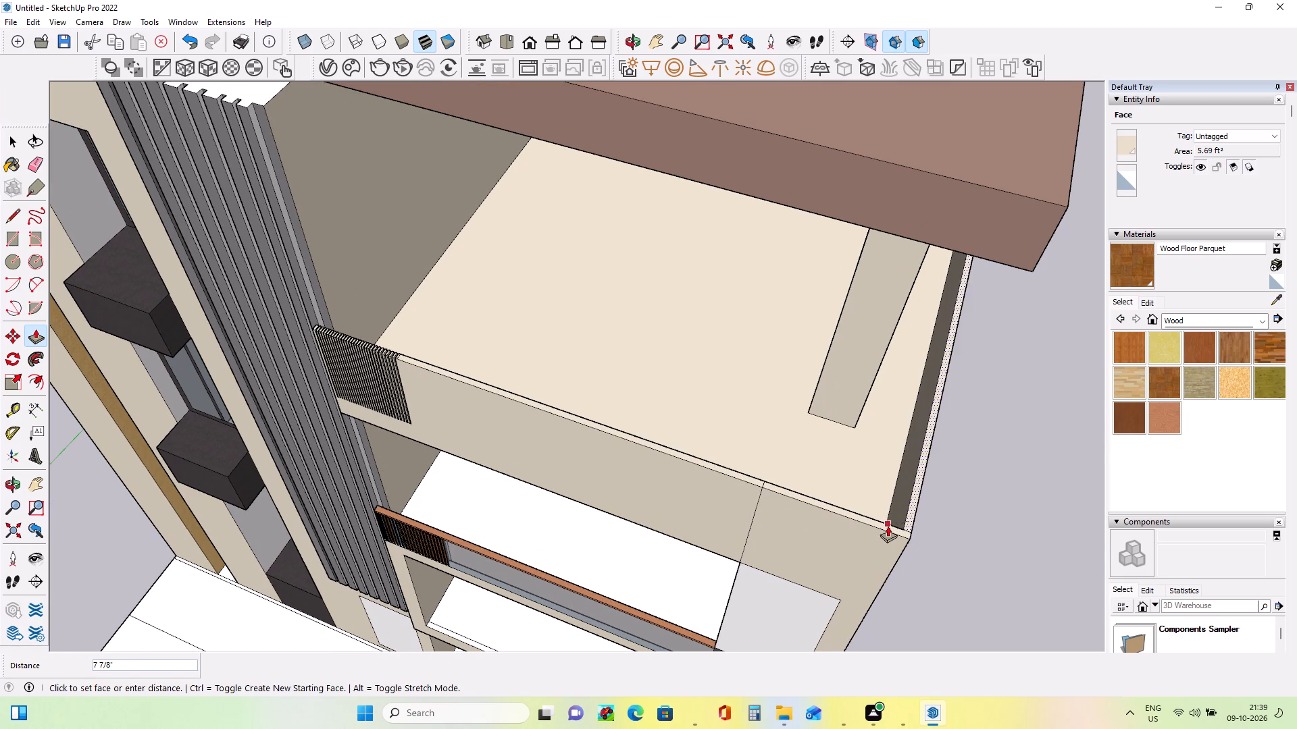
{"action": "left_click", "coordinate": [888, 526]}
{"action": "middle_click_drag", "start_coordinate": [957, 506], "coordinate": [1034, 417]}
{"action": "scroll", "coordinate": [760, 497], "scroll_direction": "down", "scroll_amount": 2}
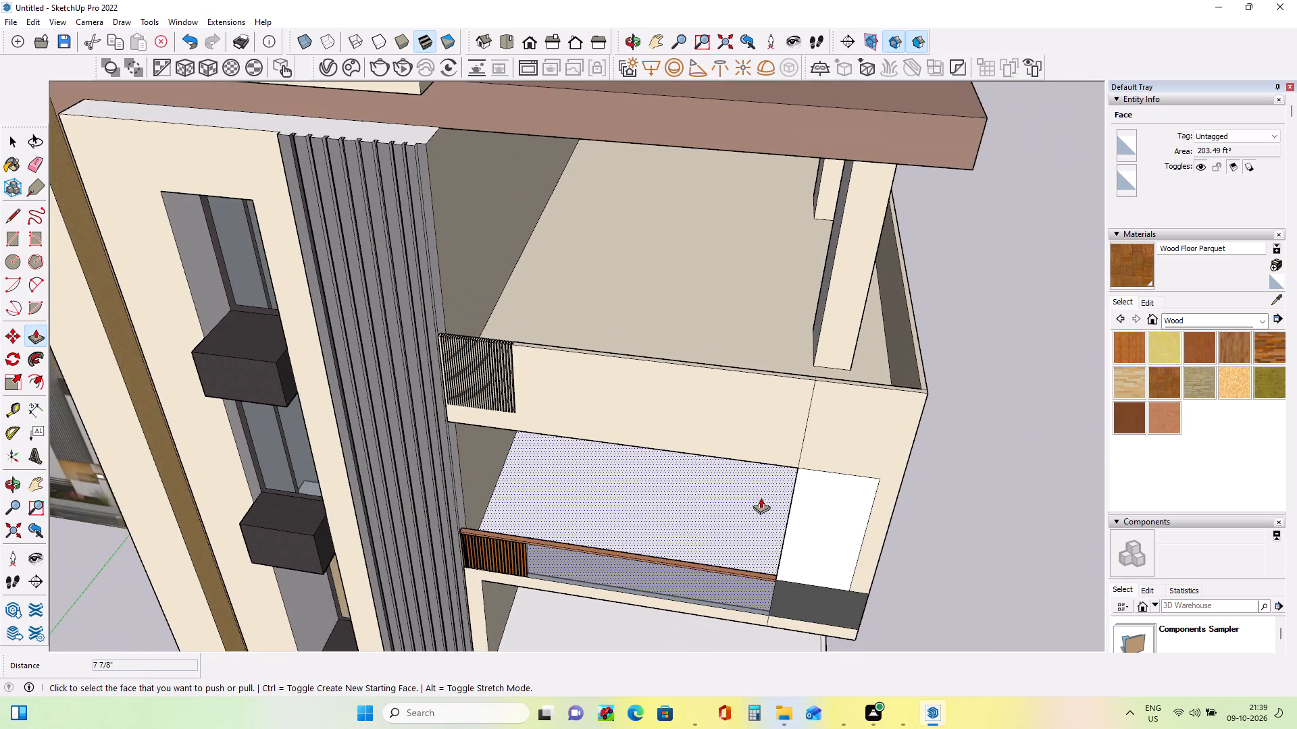
Draw a line about 3' 10" long across the corner section, continuing the upper slab's bottom edge to the outer edge.
{"action": "middle_click_drag", "start_coordinate": [763, 497], "coordinate": [835, 487]}
{"action": "left_click", "coordinate": [14, 222]}
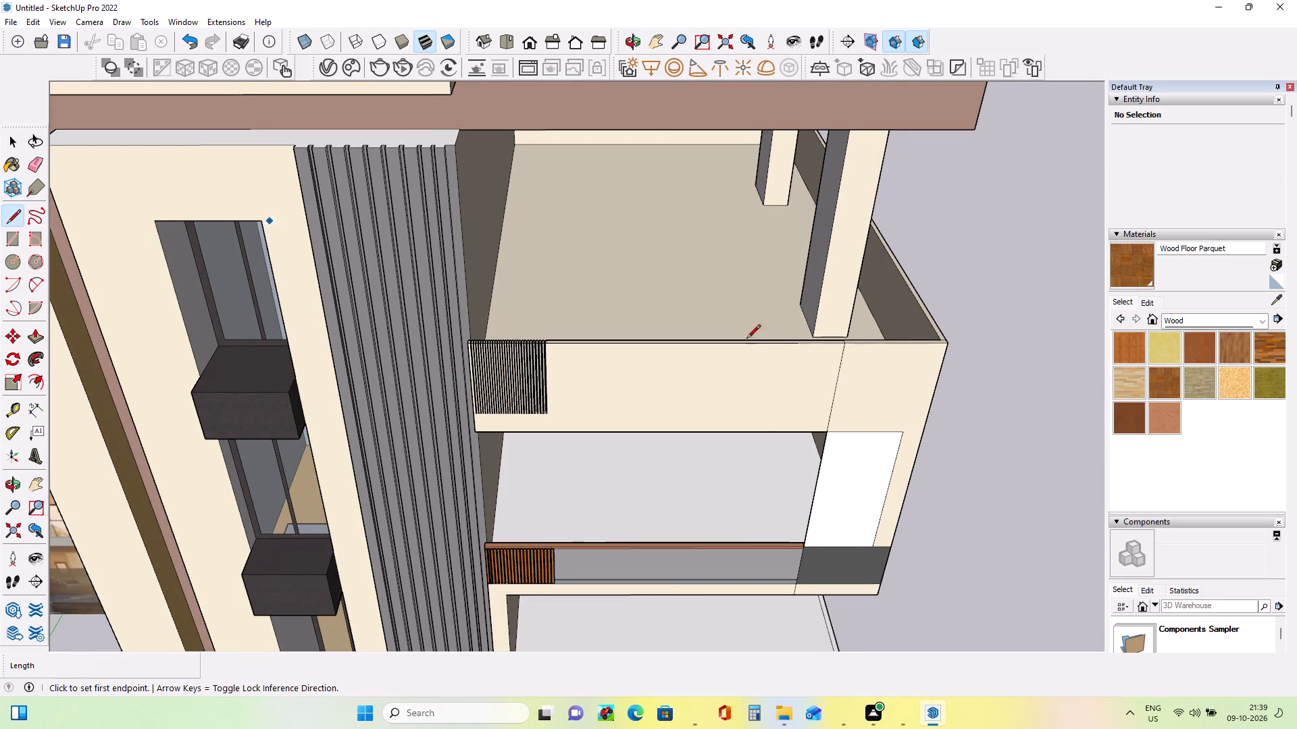
{"action": "left_click", "coordinate": [833, 432]}
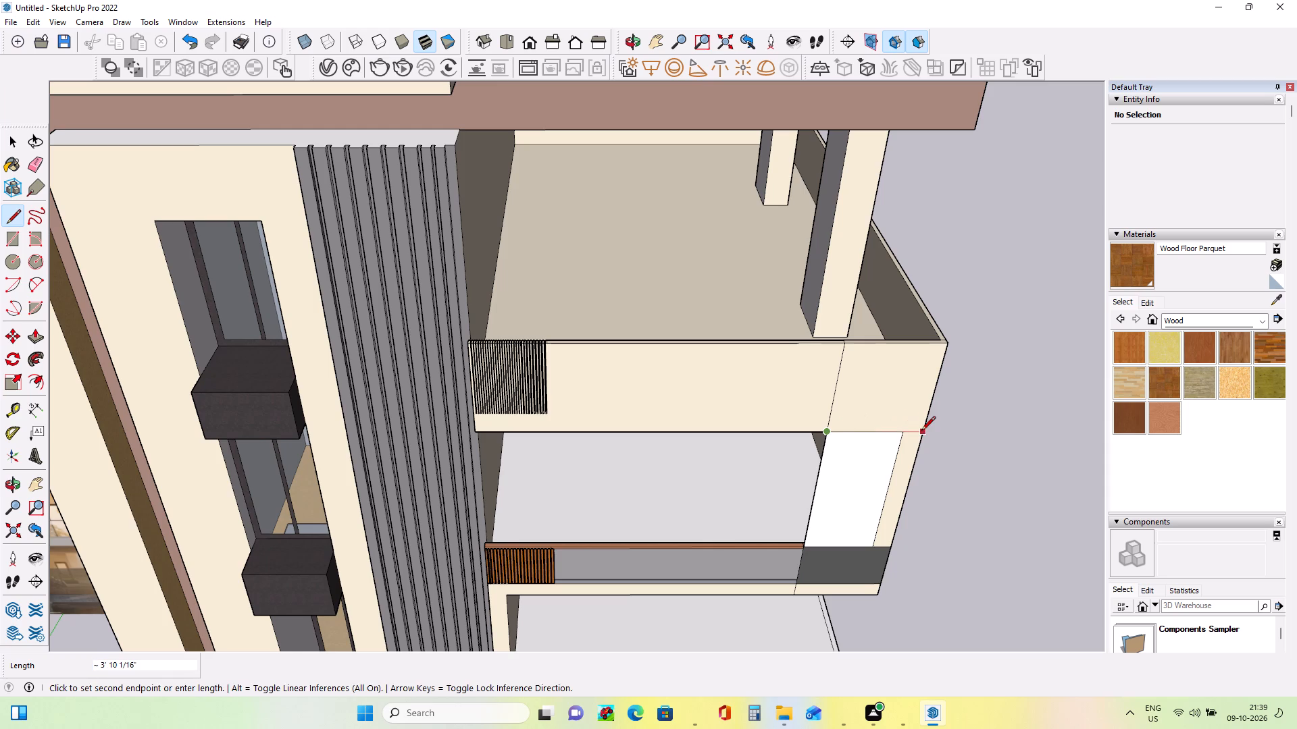
{"action": "left_click", "coordinate": [921, 431]}
Erase the vertical edge separating the white corner panel from the beige outer strip below the upper terrace.
{"action": "middle_click_drag", "start_coordinate": [954, 572], "coordinate": [898, 552]}
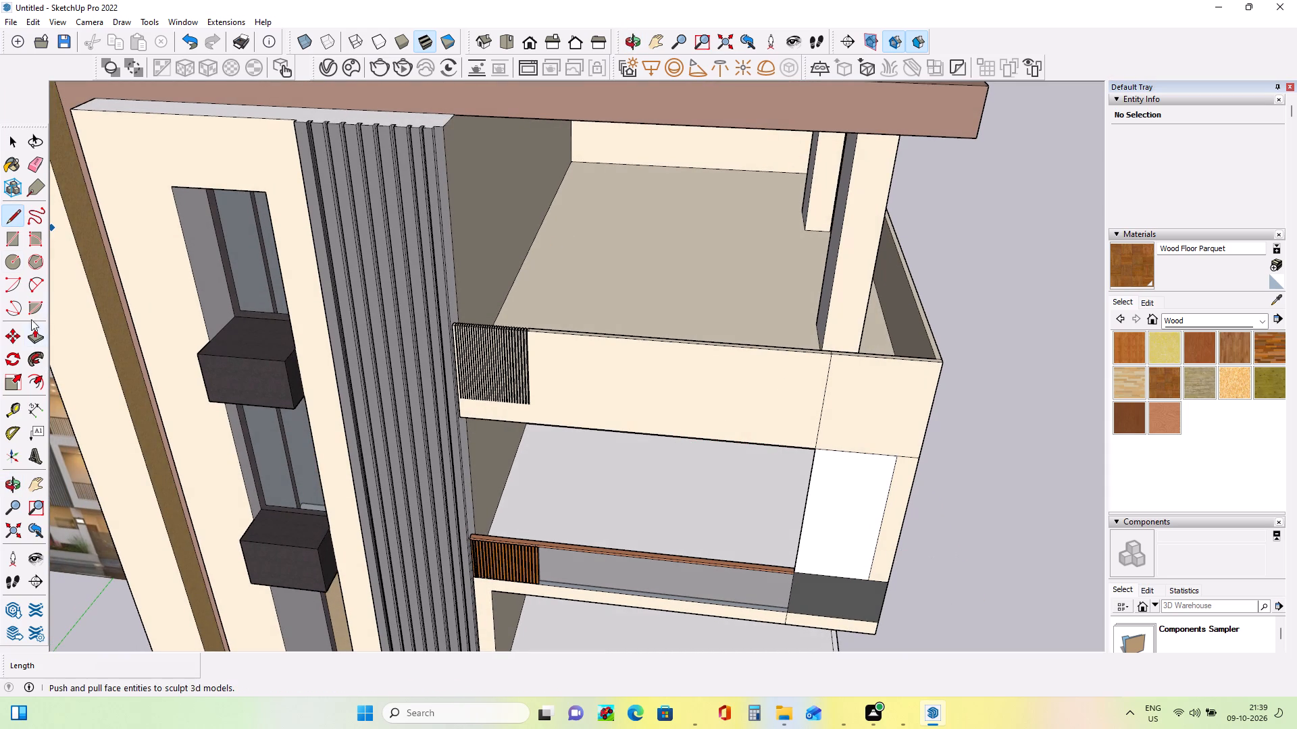
{"action": "left_click", "coordinate": [34, 162]}
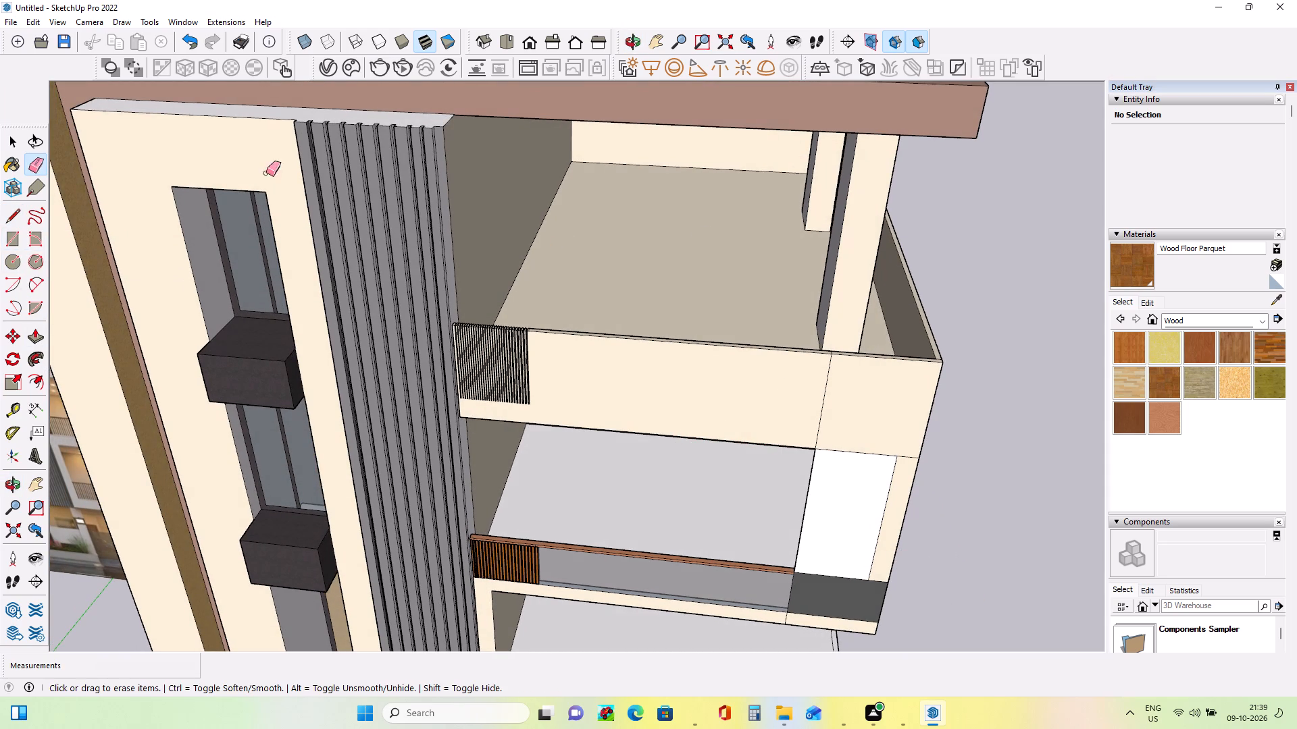
{"action": "left_click", "coordinate": [896, 466]}
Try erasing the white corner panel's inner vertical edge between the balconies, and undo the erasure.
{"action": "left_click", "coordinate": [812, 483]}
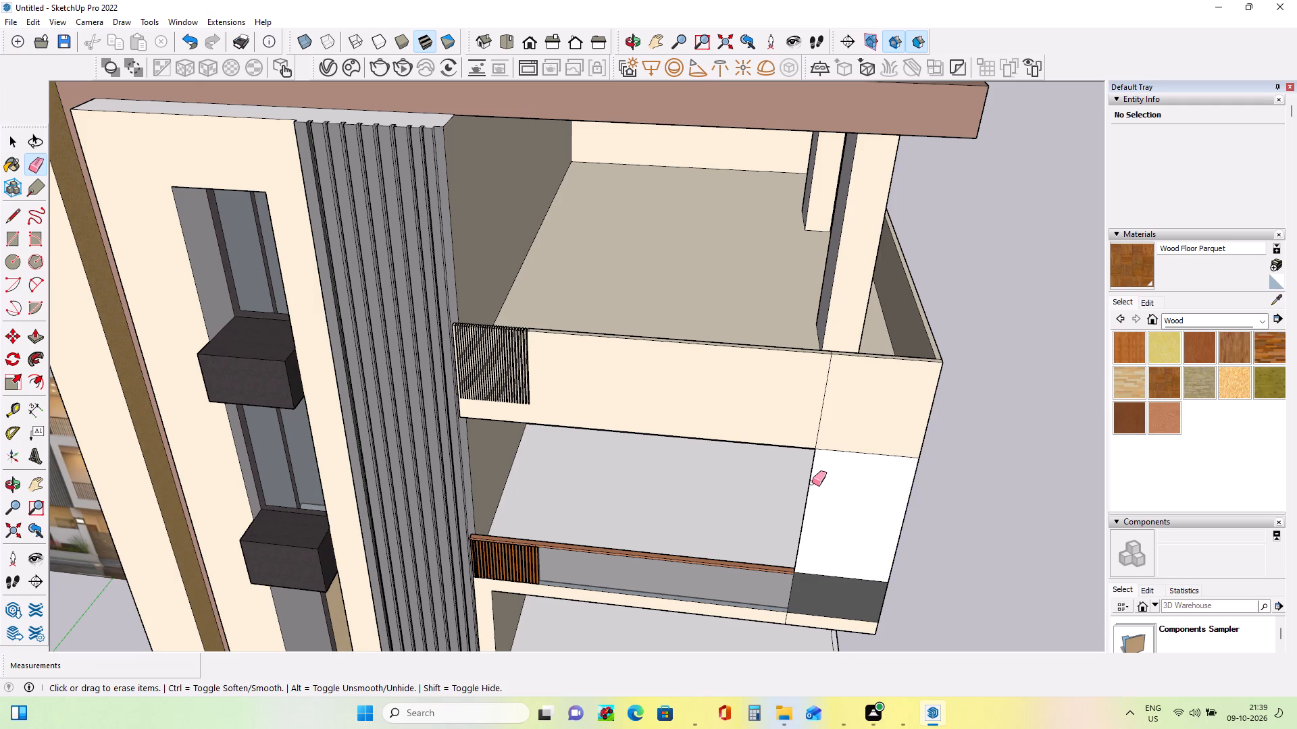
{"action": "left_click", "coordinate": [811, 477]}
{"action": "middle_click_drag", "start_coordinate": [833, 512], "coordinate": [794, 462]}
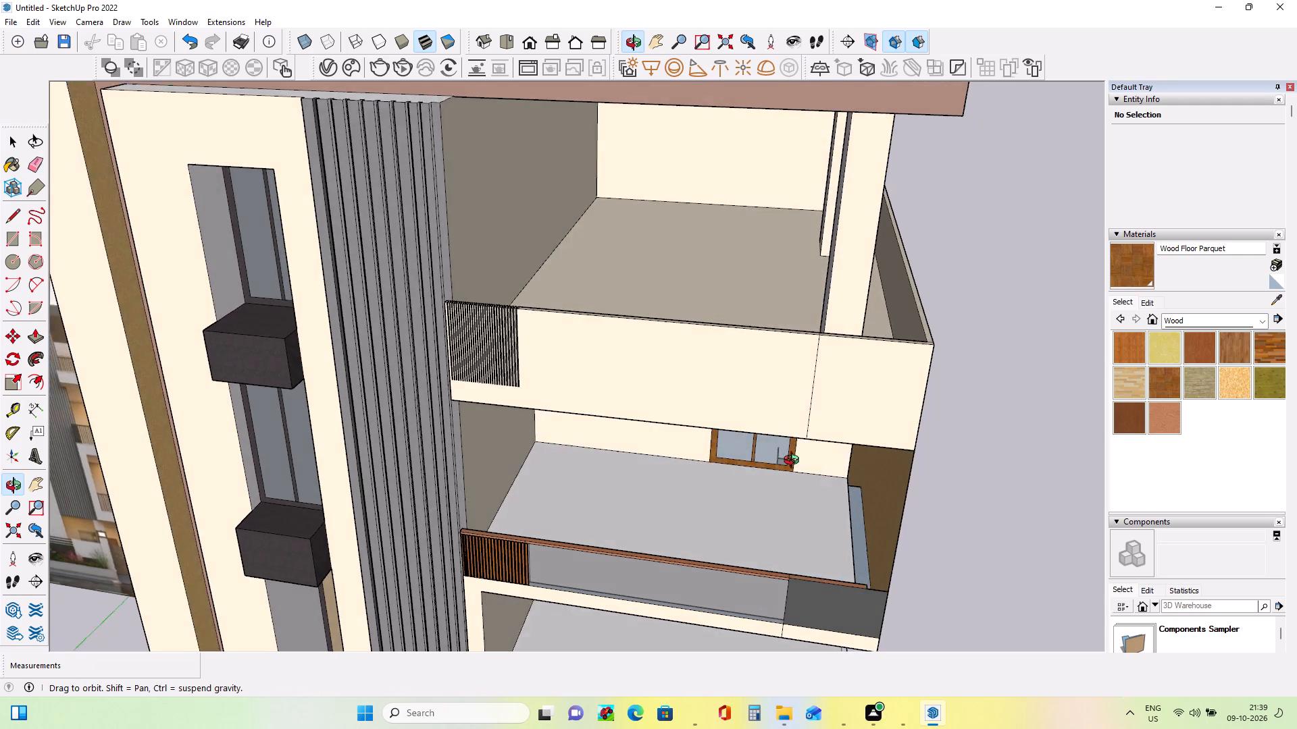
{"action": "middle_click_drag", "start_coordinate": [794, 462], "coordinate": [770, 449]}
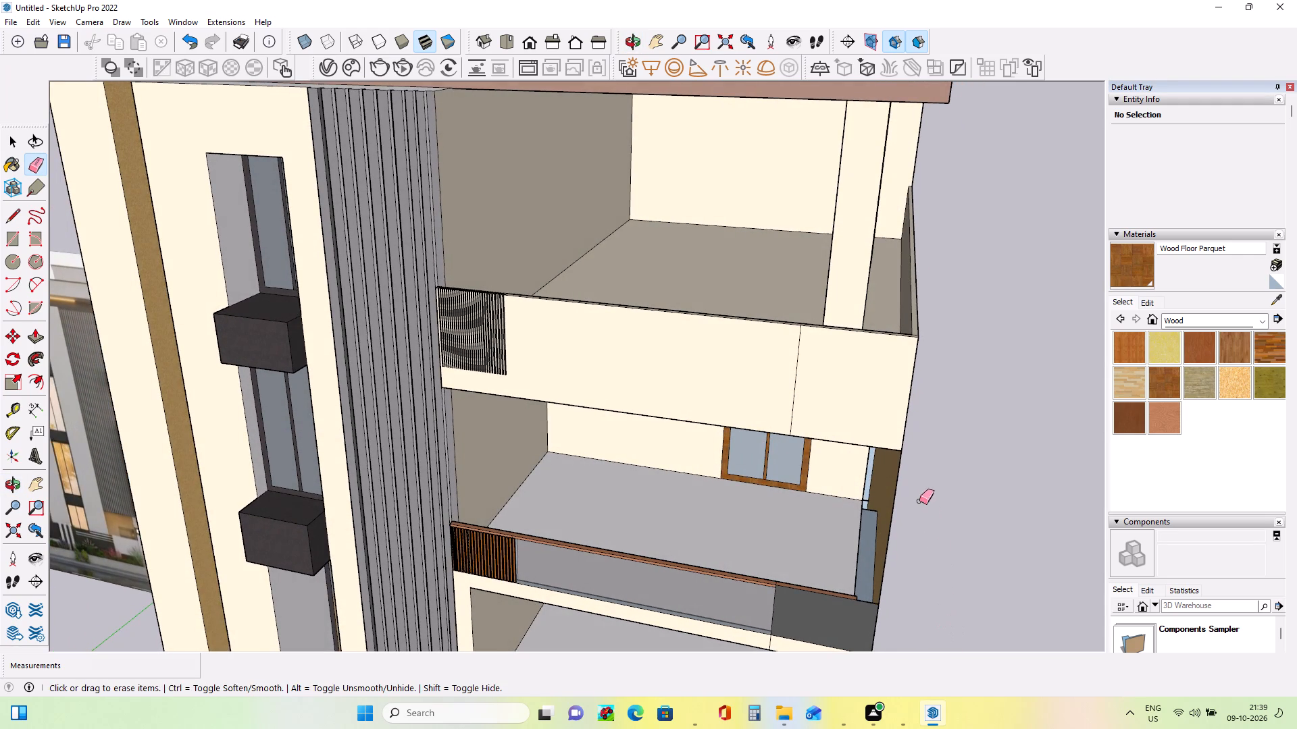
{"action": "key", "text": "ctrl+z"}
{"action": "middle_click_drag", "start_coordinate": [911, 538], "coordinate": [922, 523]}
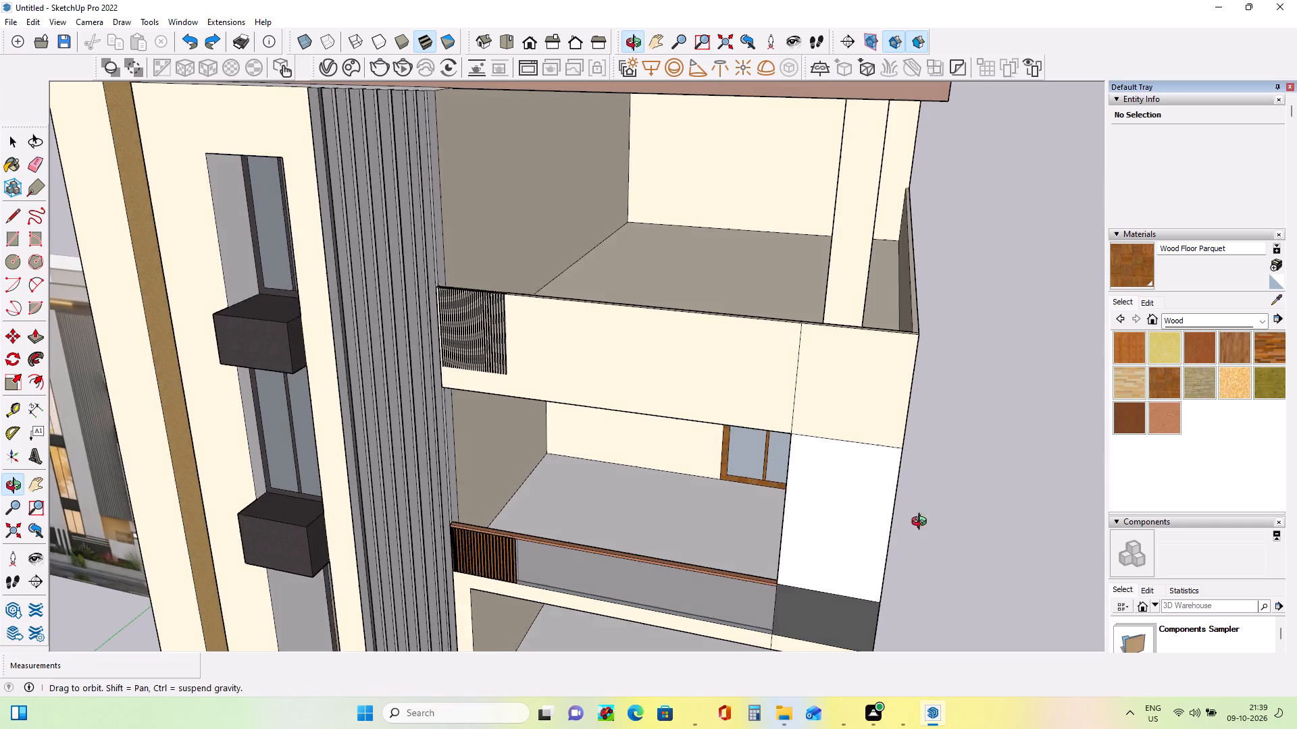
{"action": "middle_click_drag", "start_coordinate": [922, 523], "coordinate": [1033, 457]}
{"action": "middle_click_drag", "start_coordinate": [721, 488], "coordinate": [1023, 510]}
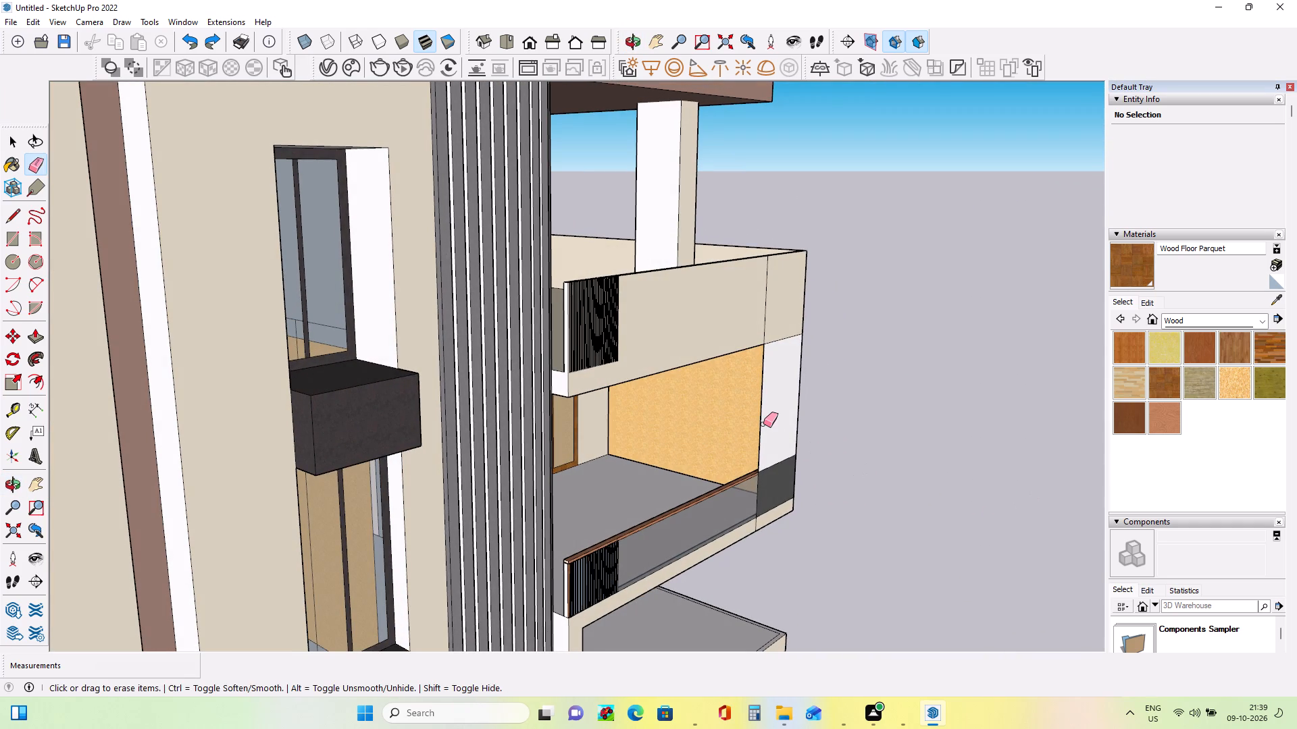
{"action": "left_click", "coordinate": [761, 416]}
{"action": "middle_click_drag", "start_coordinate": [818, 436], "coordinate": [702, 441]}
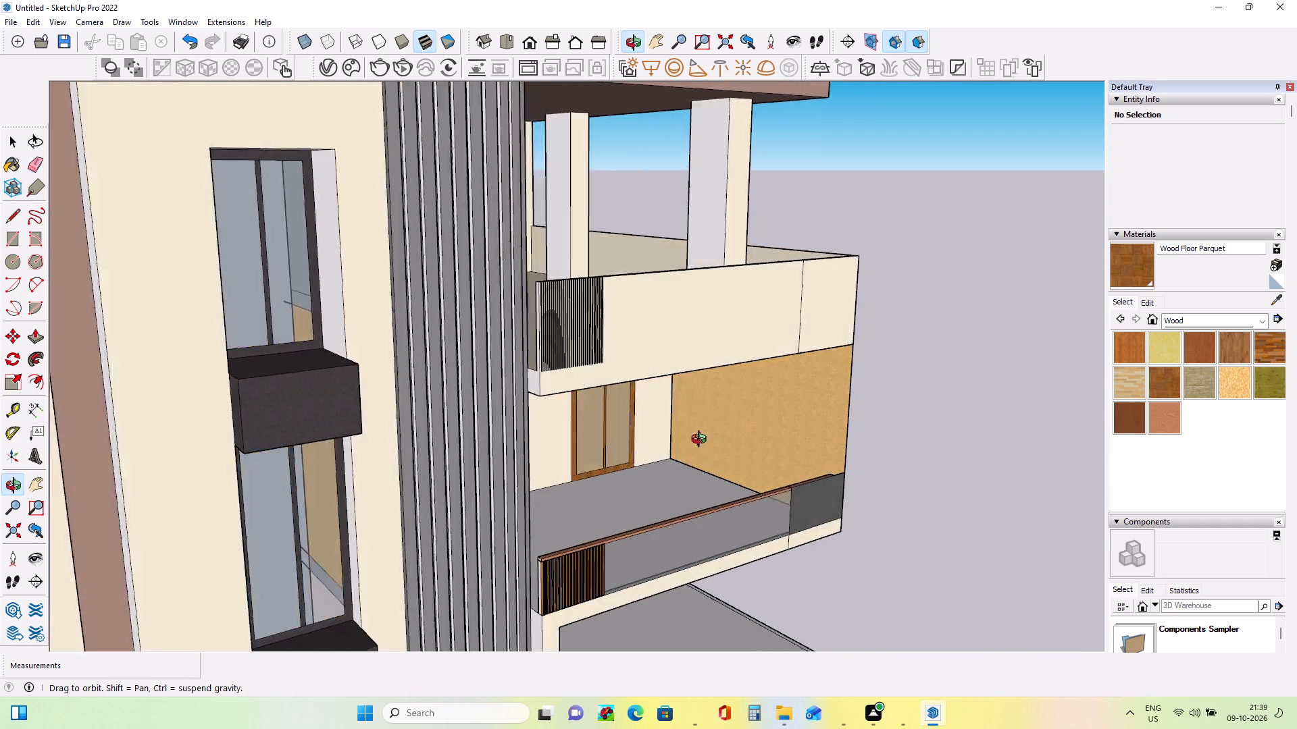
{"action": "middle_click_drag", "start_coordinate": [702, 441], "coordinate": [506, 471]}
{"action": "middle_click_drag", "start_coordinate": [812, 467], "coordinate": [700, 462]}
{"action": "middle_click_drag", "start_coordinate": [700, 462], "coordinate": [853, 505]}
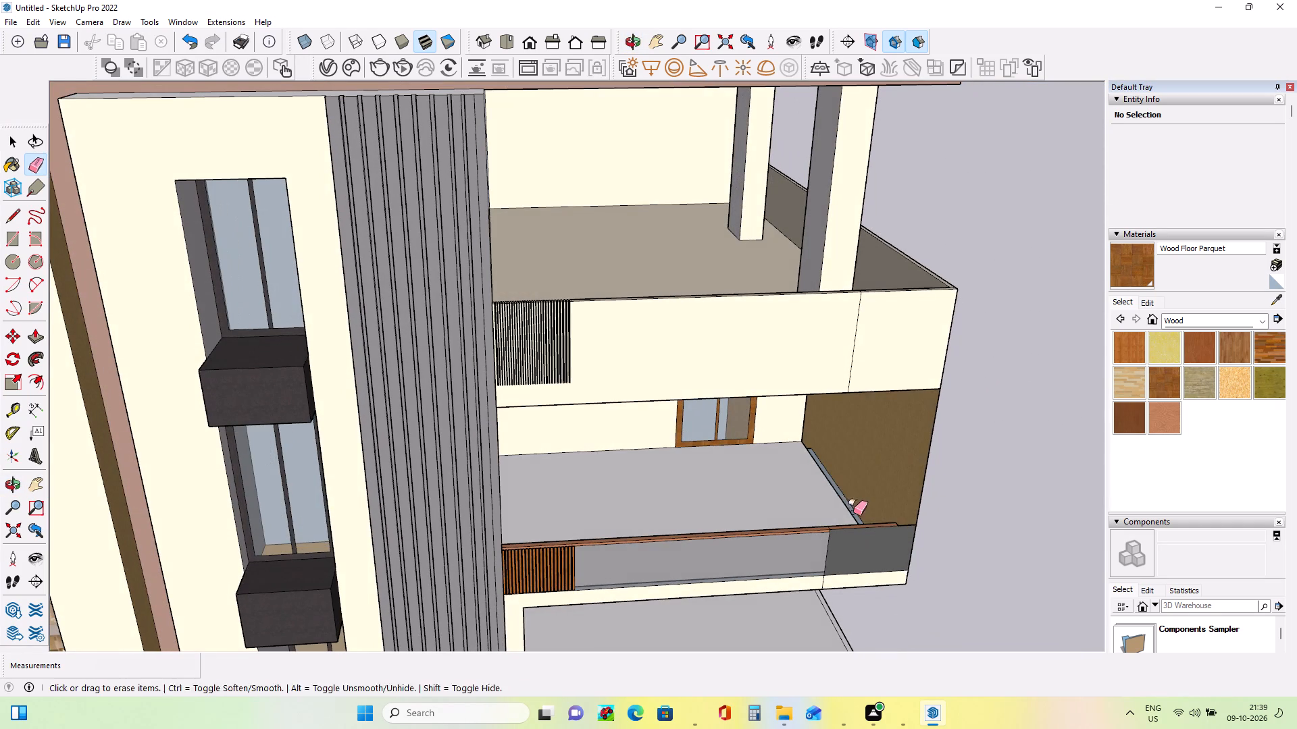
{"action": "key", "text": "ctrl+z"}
Examine the white corner panel and both balcony railings from several angles.
{"action": "middle_click_drag", "start_coordinate": [902, 502], "coordinate": [1093, 573]}
{"action": "middle_click_drag", "start_coordinate": [730, 435], "coordinate": [761, 427]}
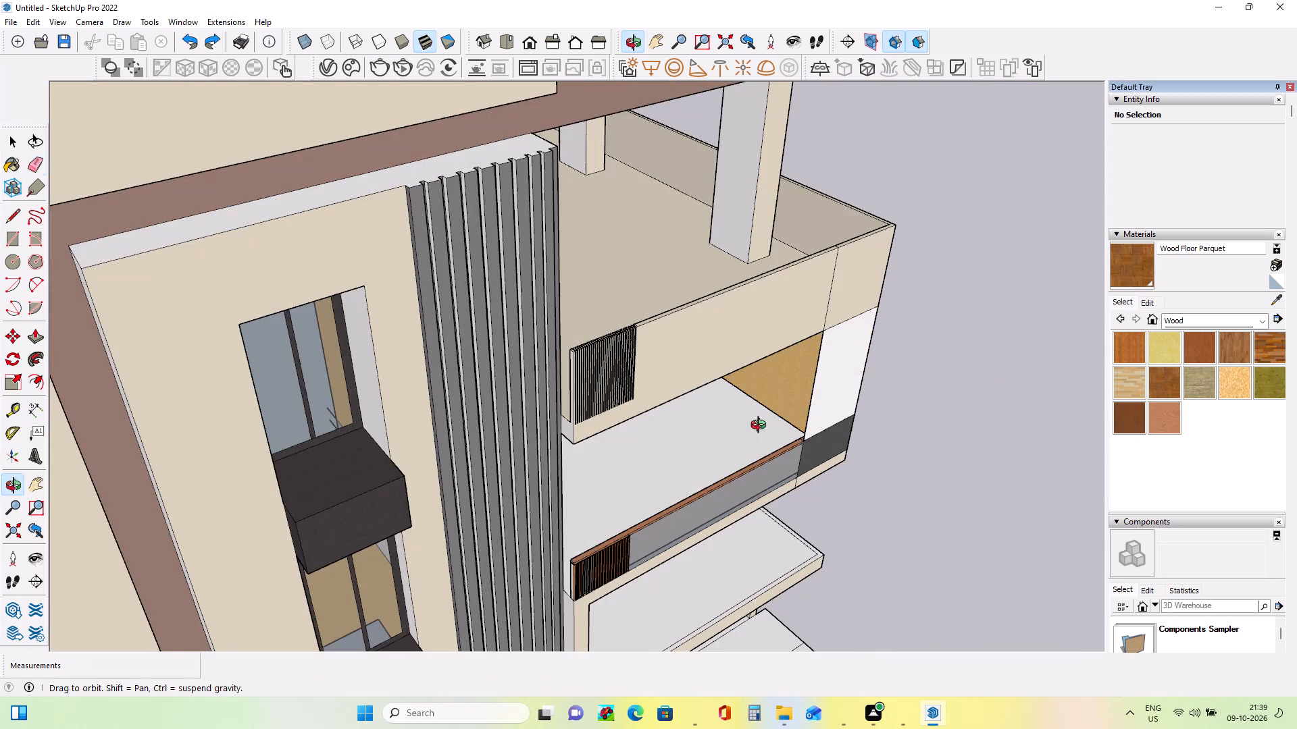
{"action": "middle_click_drag", "start_coordinate": [761, 427], "coordinate": [867, 270]}
{"action": "middle_click_drag", "start_coordinate": [811, 487], "coordinate": [482, 490]}
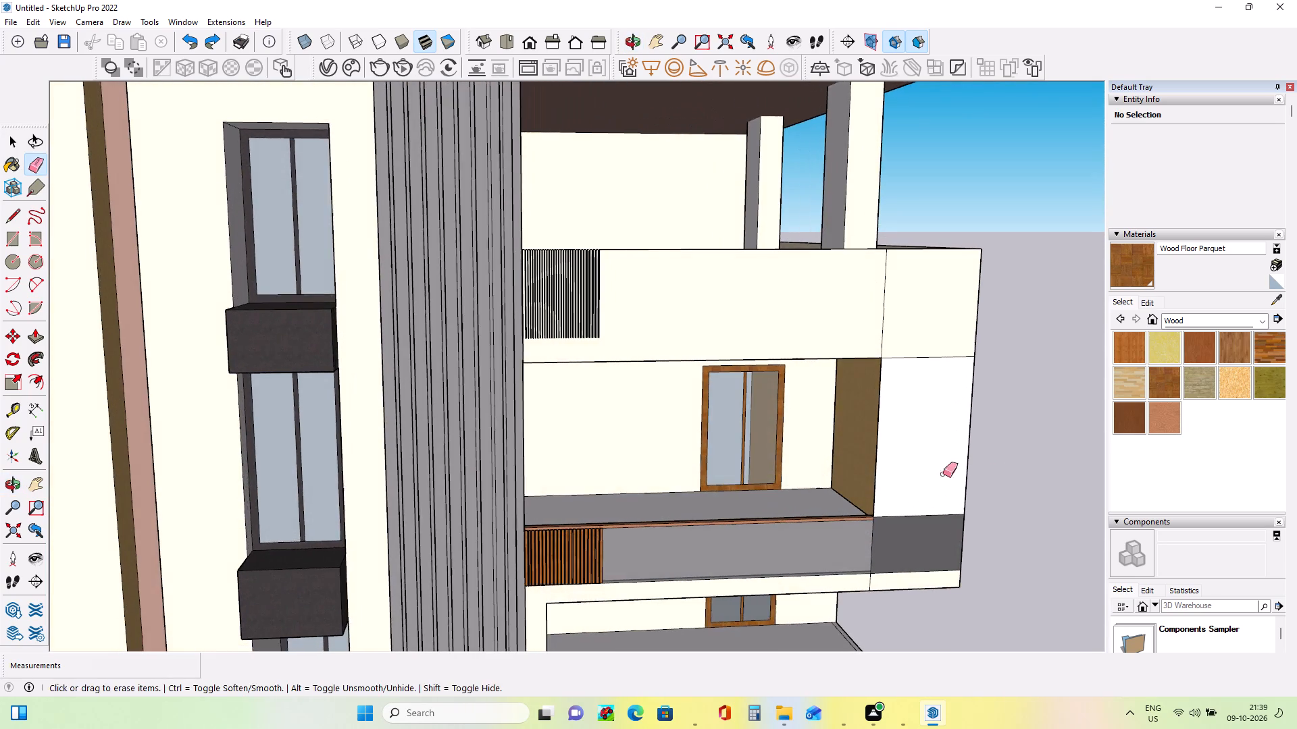
{"action": "middle_click_drag", "start_coordinate": [1032, 475], "coordinate": [800, 488]}
{"action": "middle_click_drag", "start_coordinate": [792, 487], "coordinate": [773, 487]}
{"action": "middle_click", "coordinate": [730, 492]}
{"action": "middle_click", "coordinate": [729, 492]}
{"action": "middle_click_drag", "start_coordinate": [729, 493], "coordinate": [917, 503]}
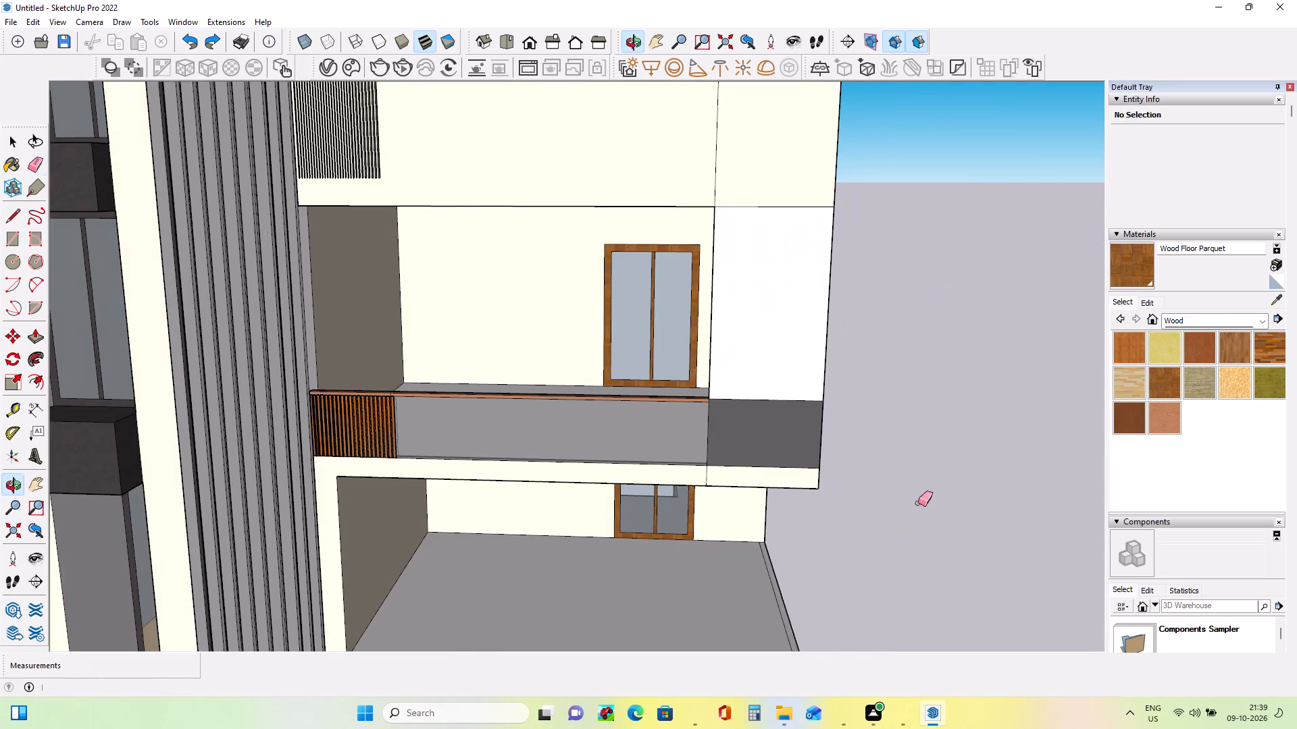
{"action": "scroll", "coordinate": [742, 483], "scroll_direction": "down", "scroll_amount": 12}
{"action": "middle_click_drag", "start_coordinate": [745, 483], "coordinate": [783, 478]}
{"action": "scroll", "coordinate": [755, 434], "scroll_direction": "up", "scroll_amount": 7}
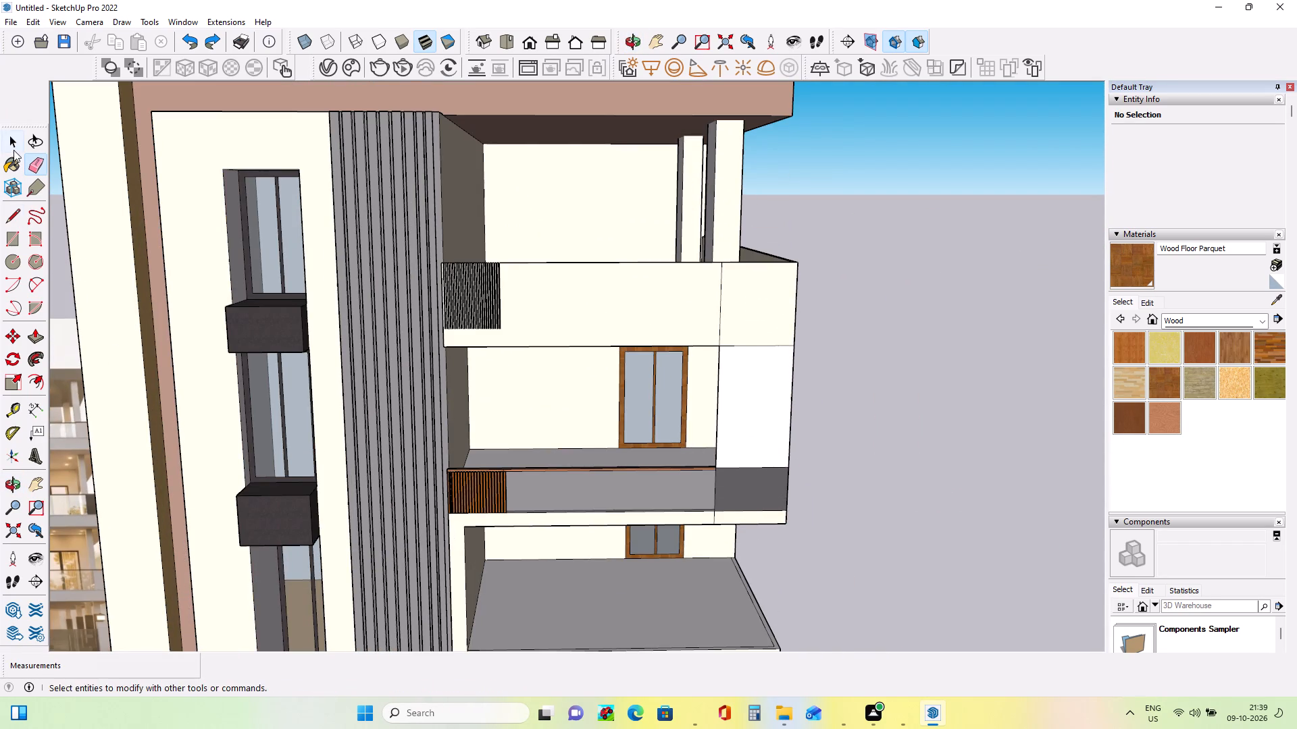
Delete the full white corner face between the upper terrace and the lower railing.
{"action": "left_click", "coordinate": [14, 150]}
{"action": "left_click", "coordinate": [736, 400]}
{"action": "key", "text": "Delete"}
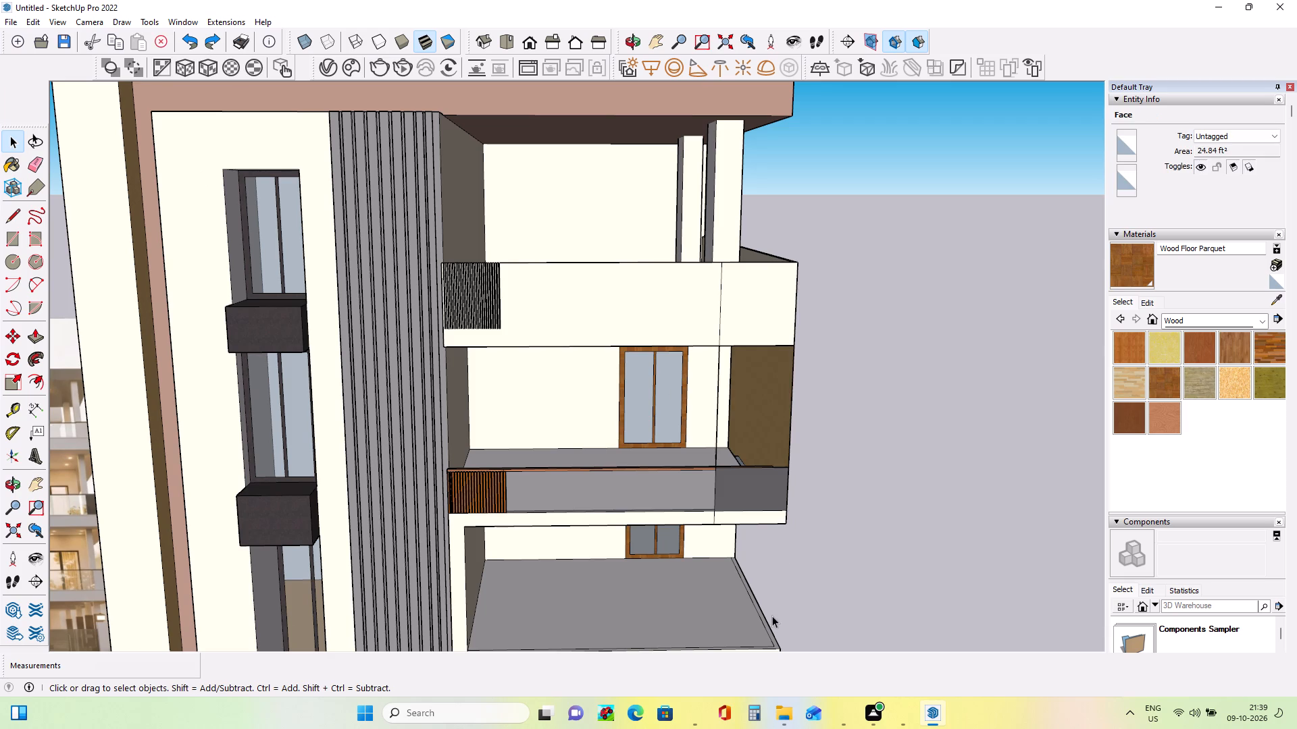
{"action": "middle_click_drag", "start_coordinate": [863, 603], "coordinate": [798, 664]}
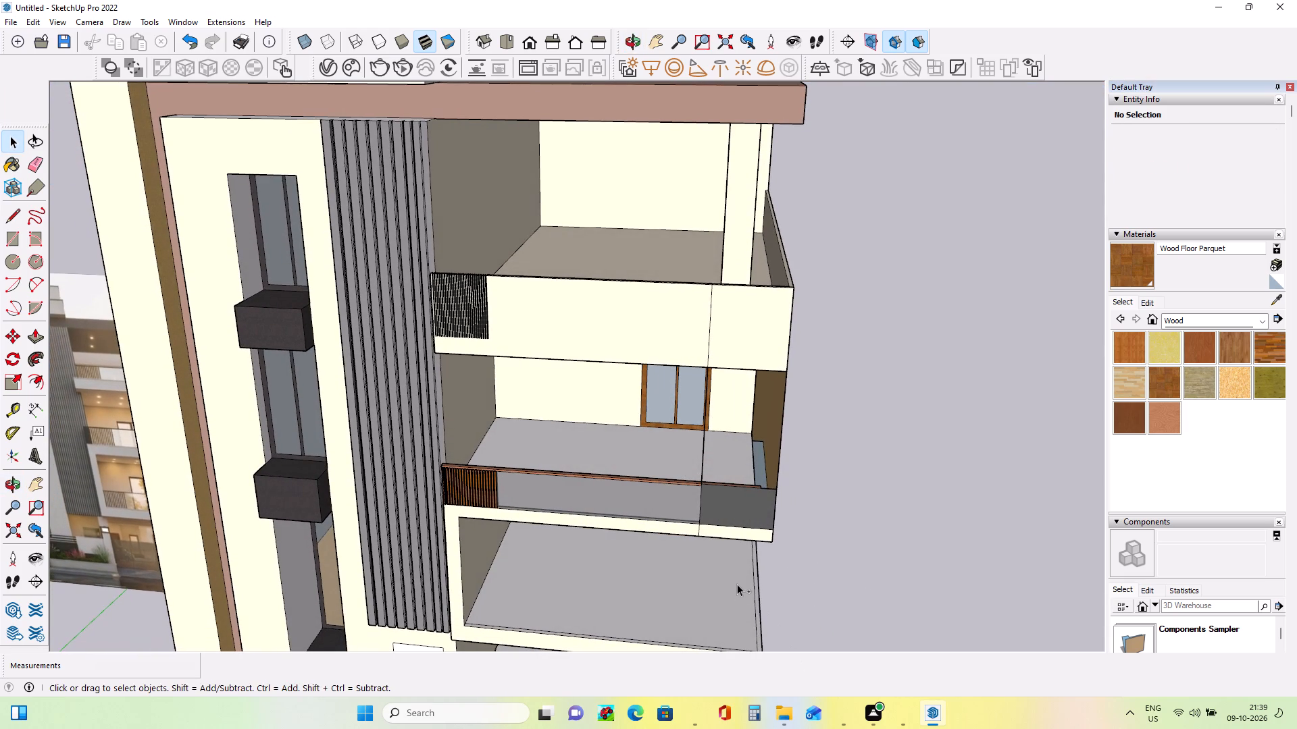
Undo the corner face deletion and the two edits made before it.
{"action": "key", "text": "ctrl+z"}
{"action": "key", "text": "ctrl+z"}
{"action": "key", "text": "ctrl+z"}
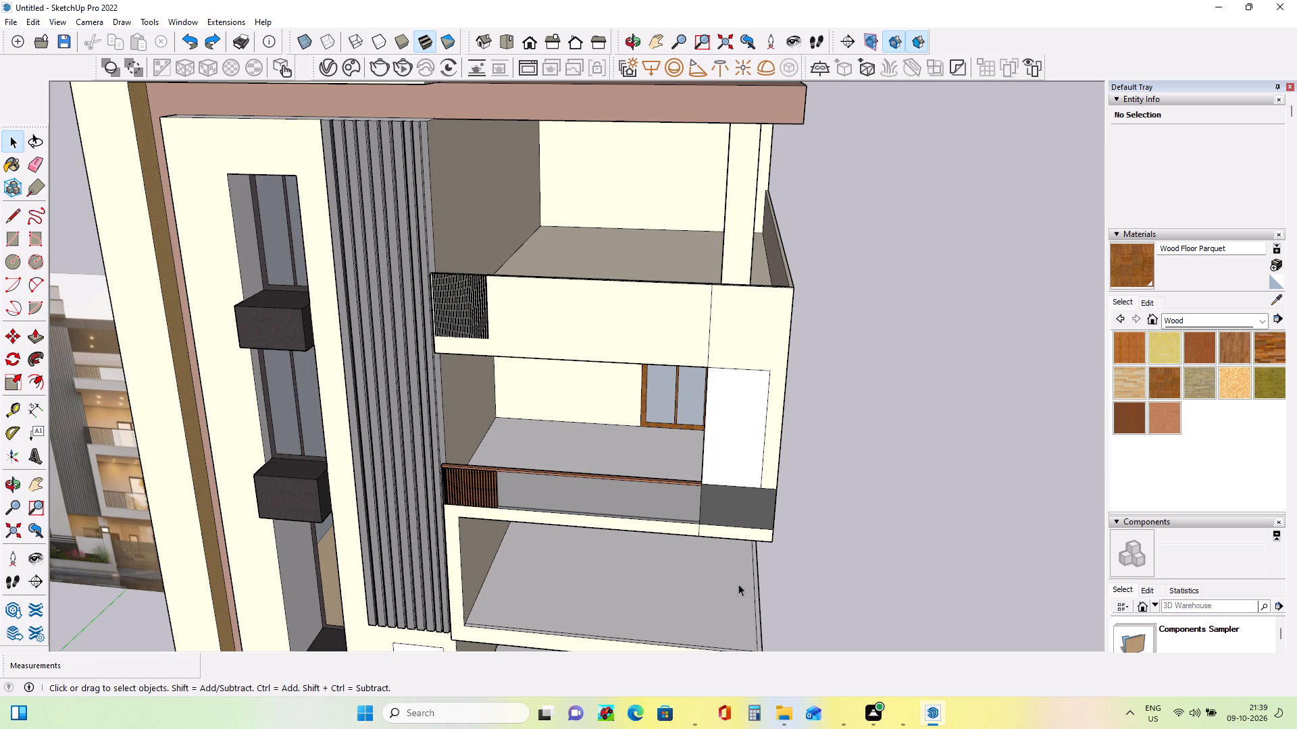
Delete the white corner panel's face and its inner vertical edge between the balconies, keeping the beige outer strip.
{"action": "left_click", "coordinate": [715, 406]}
{"action": "key", "text": "Delete"}
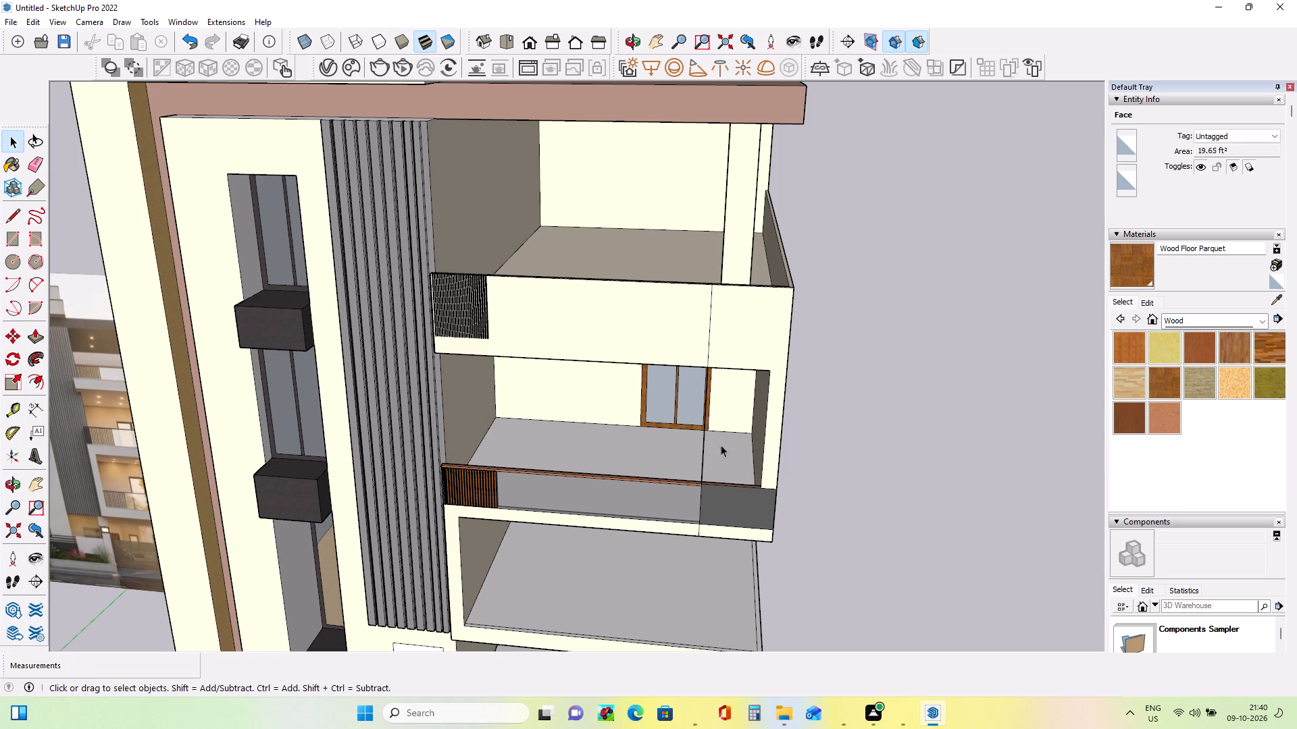
{"action": "left_click", "coordinate": [702, 450]}
{"action": "key", "text": "Delete"}
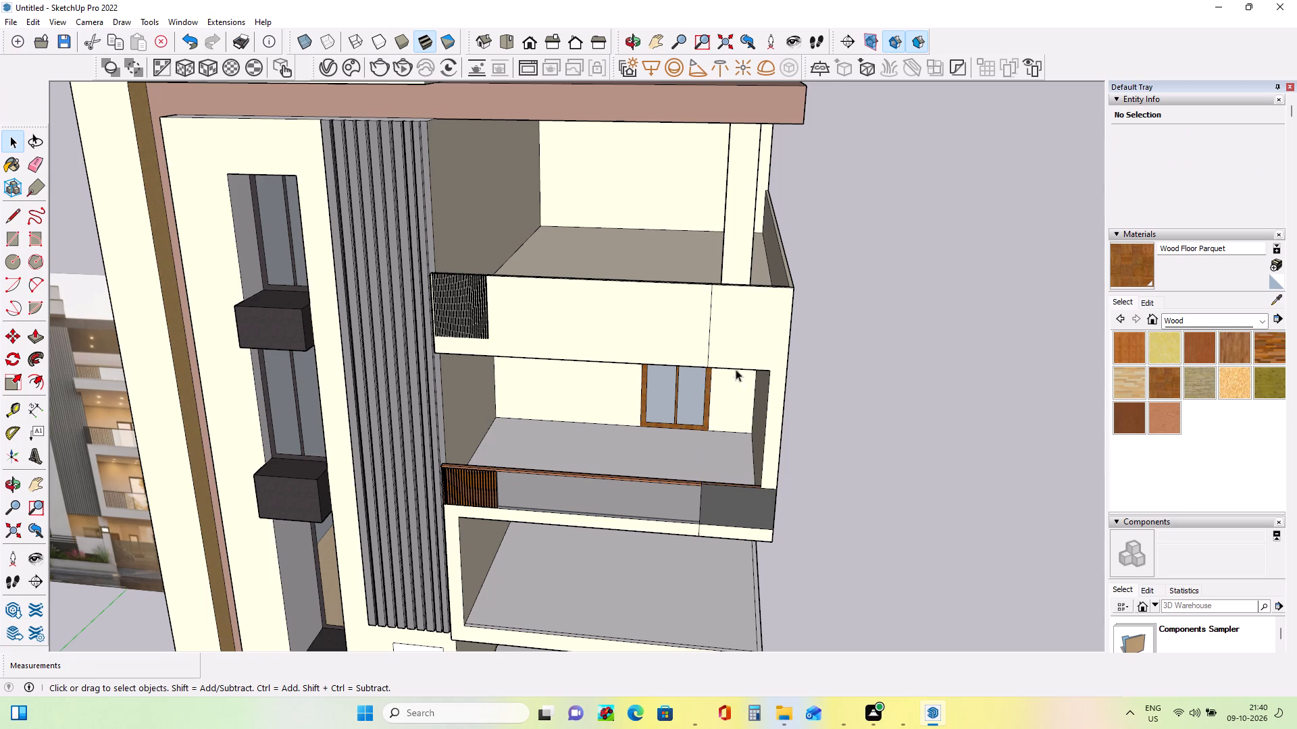
Draw a line from the upper slats' lower corner about 11' 2" to the corner section, continuing about 3' 10" to the outer edge.
{"action": "middle_click_drag", "start_coordinate": [746, 381], "coordinate": [839, 423]}
{"action": "scroll", "coordinate": [728, 327], "scroll_direction": "up", "scroll_amount": 3}
{"action": "middle_click_drag", "start_coordinate": [760, 350], "coordinate": [767, 483]}
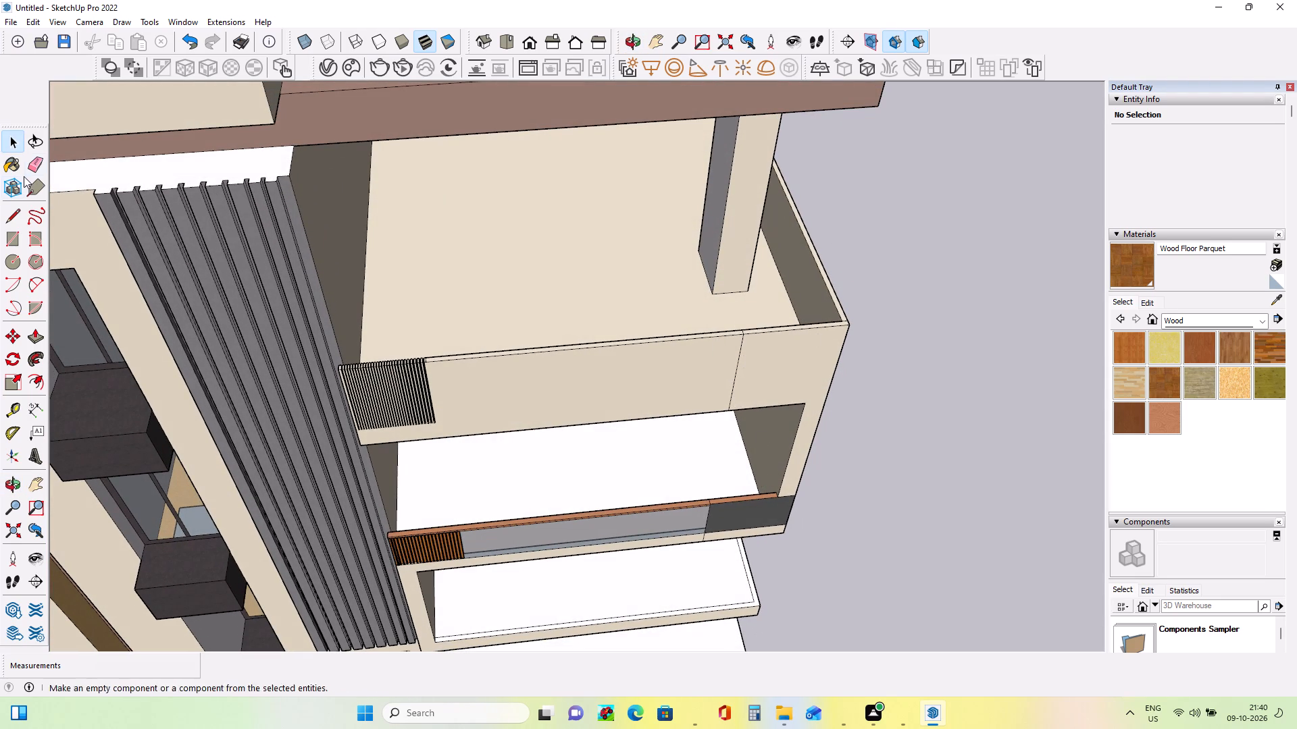
{"action": "left_click", "coordinate": [32, 337]}
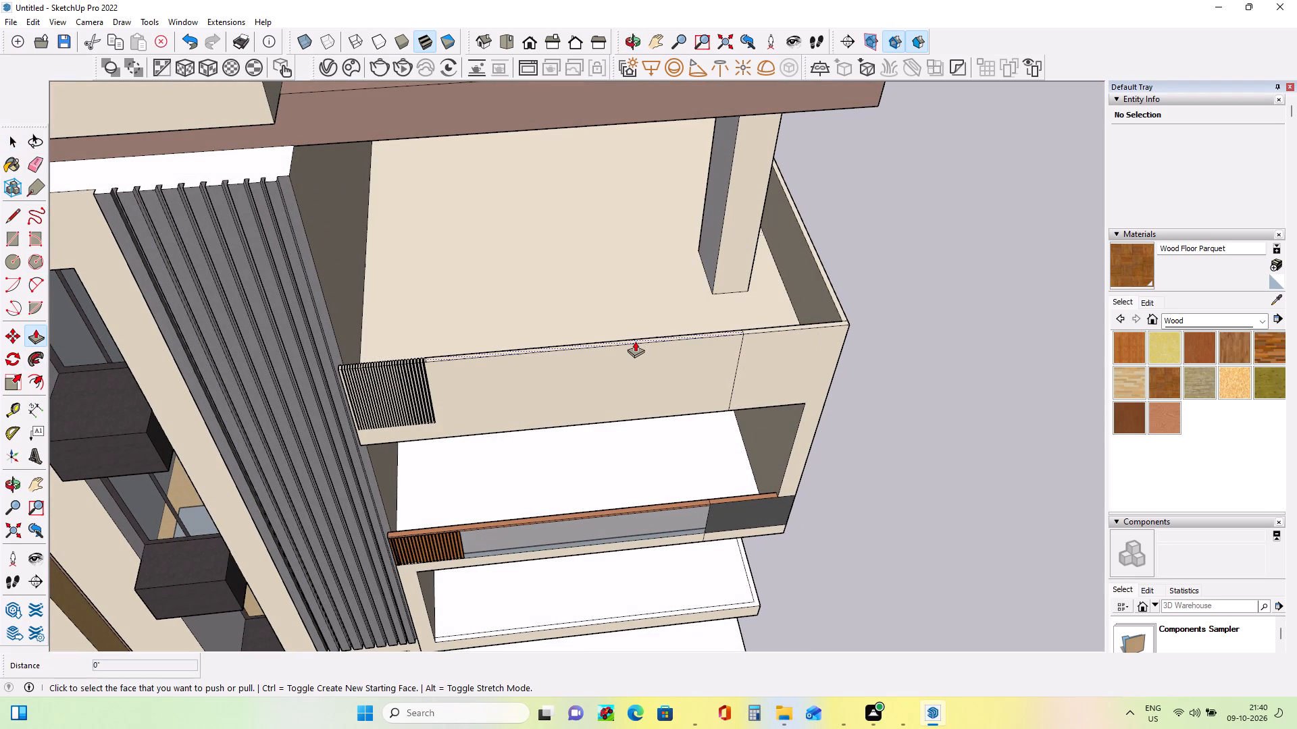
{"action": "middle_click_drag", "start_coordinate": [777, 446], "coordinate": [765, 439]}
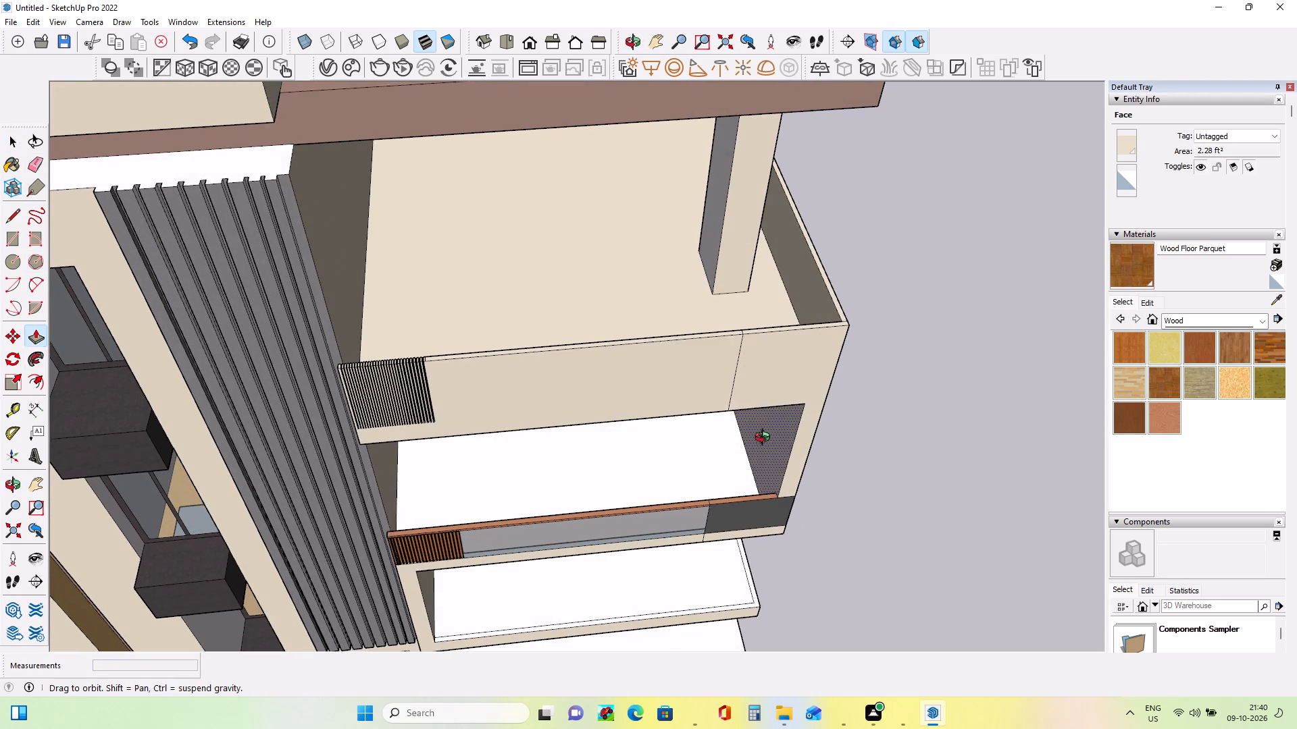
{"action": "middle_click_drag", "start_coordinate": [765, 439], "coordinate": [732, 366]}
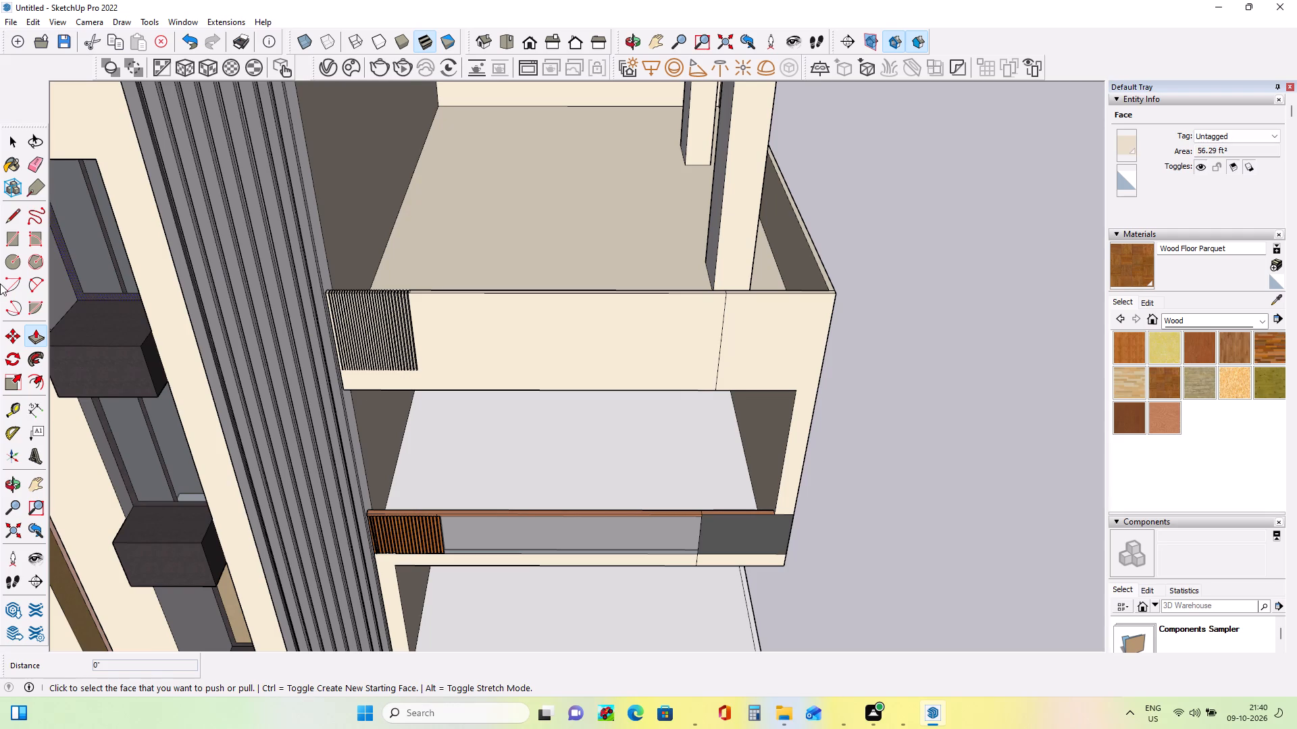
{"action": "left_click", "coordinate": [10, 216]}
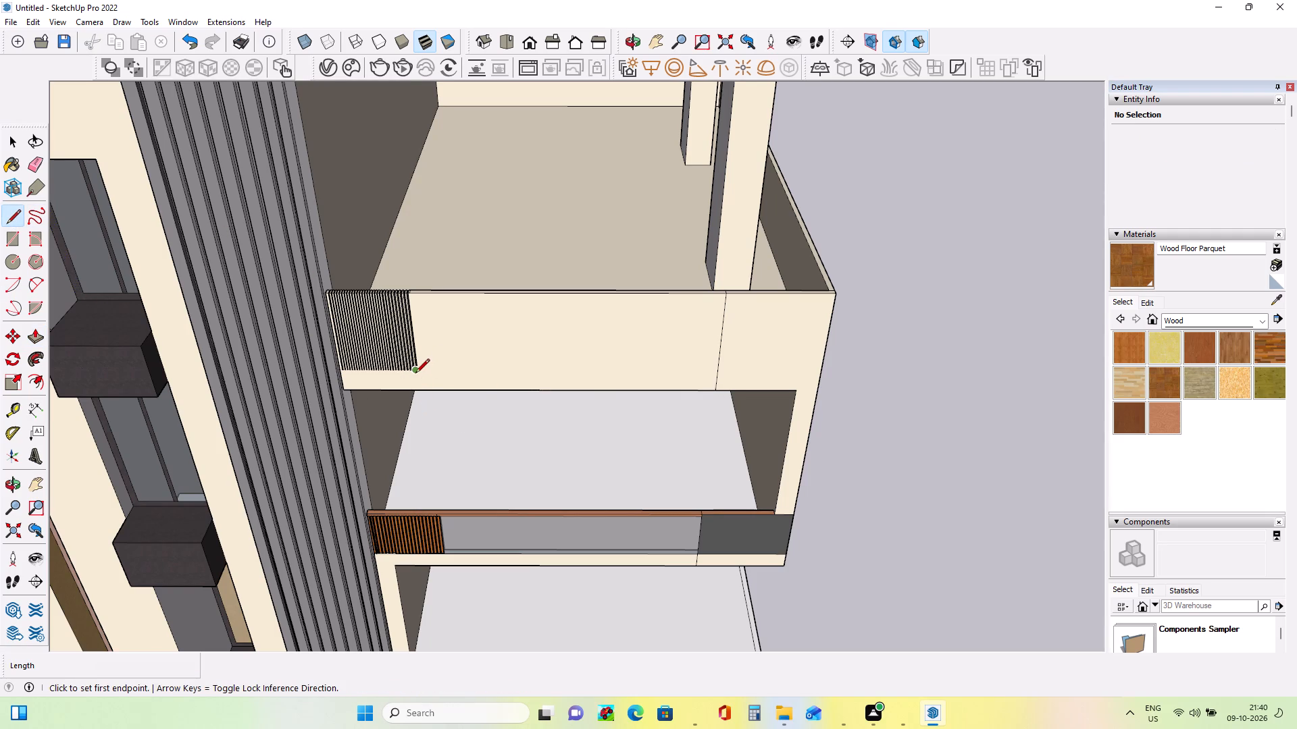
{"action": "left_click", "coordinate": [417, 373]}
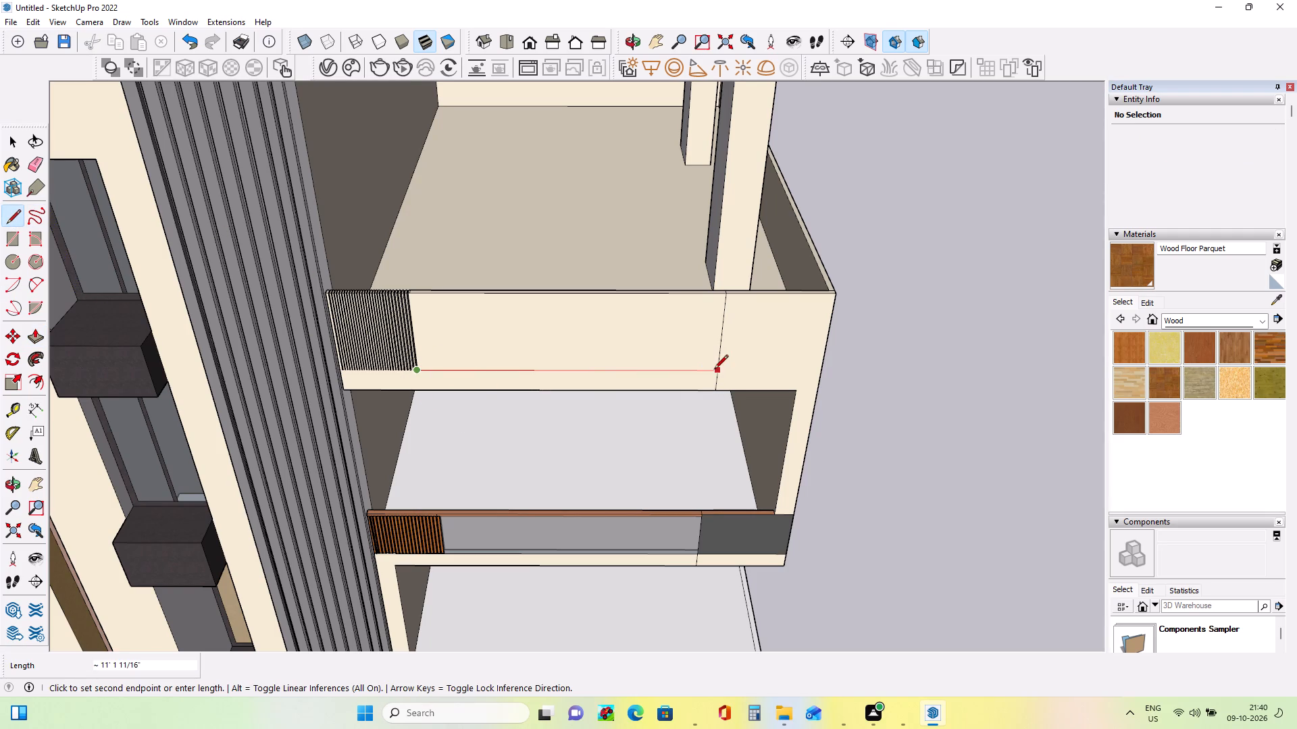
{"action": "left_click", "coordinate": [714, 370]}
{"action": "left_click", "coordinate": [719, 373]}
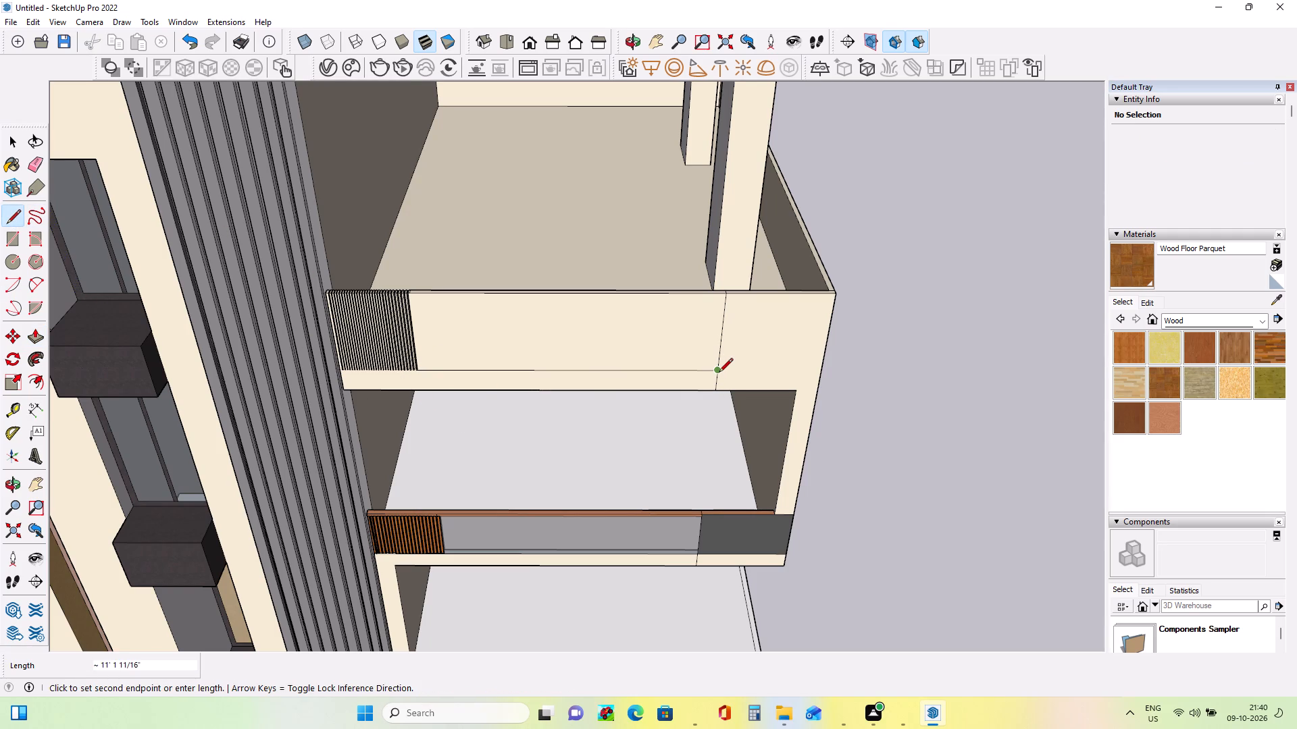
{"action": "left_click", "coordinate": [818, 370]}
Push the top face of the upper terrace's front panel down 3' 3 3/4" to the drawn line, between the slats and corner section.
{"action": "middle_click_drag", "start_coordinate": [810, 452], "coordinate": [800, 461]}
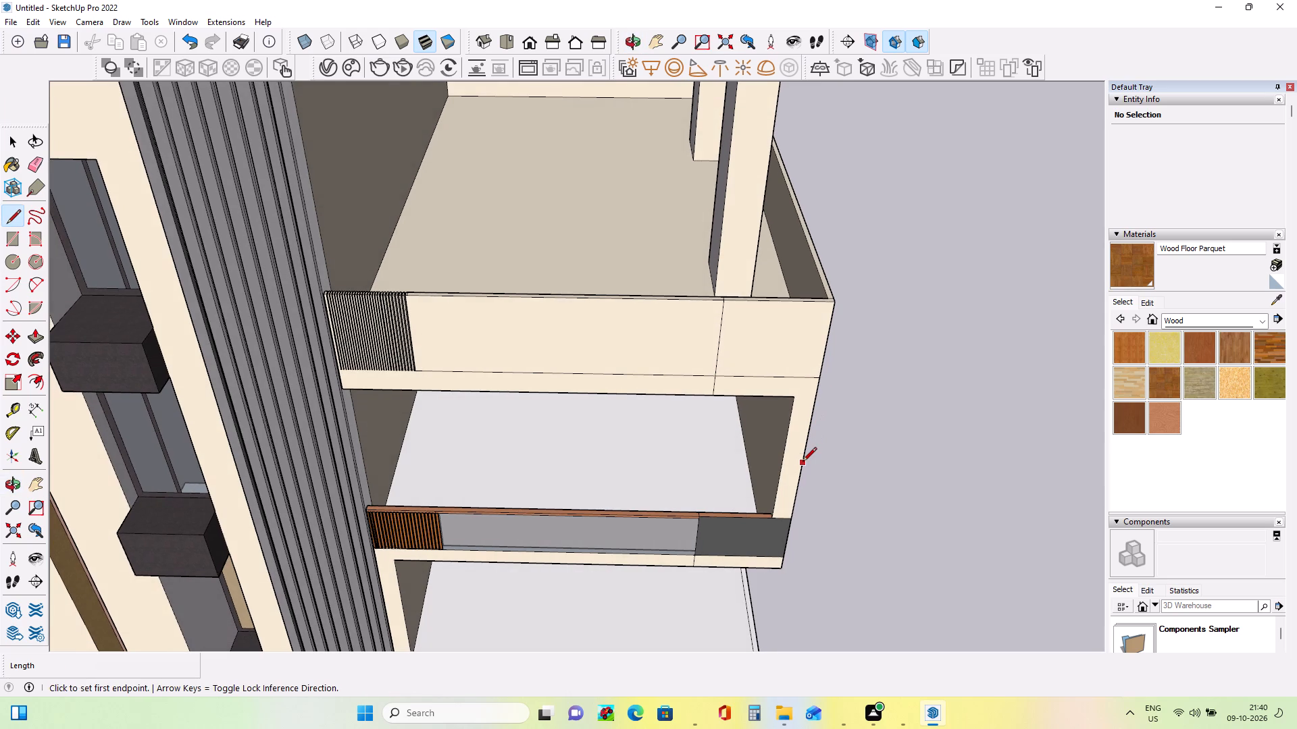
{"action": "middle_click_drag", "start_coordinate": [805, 418], "coordinate": [811, 431]}
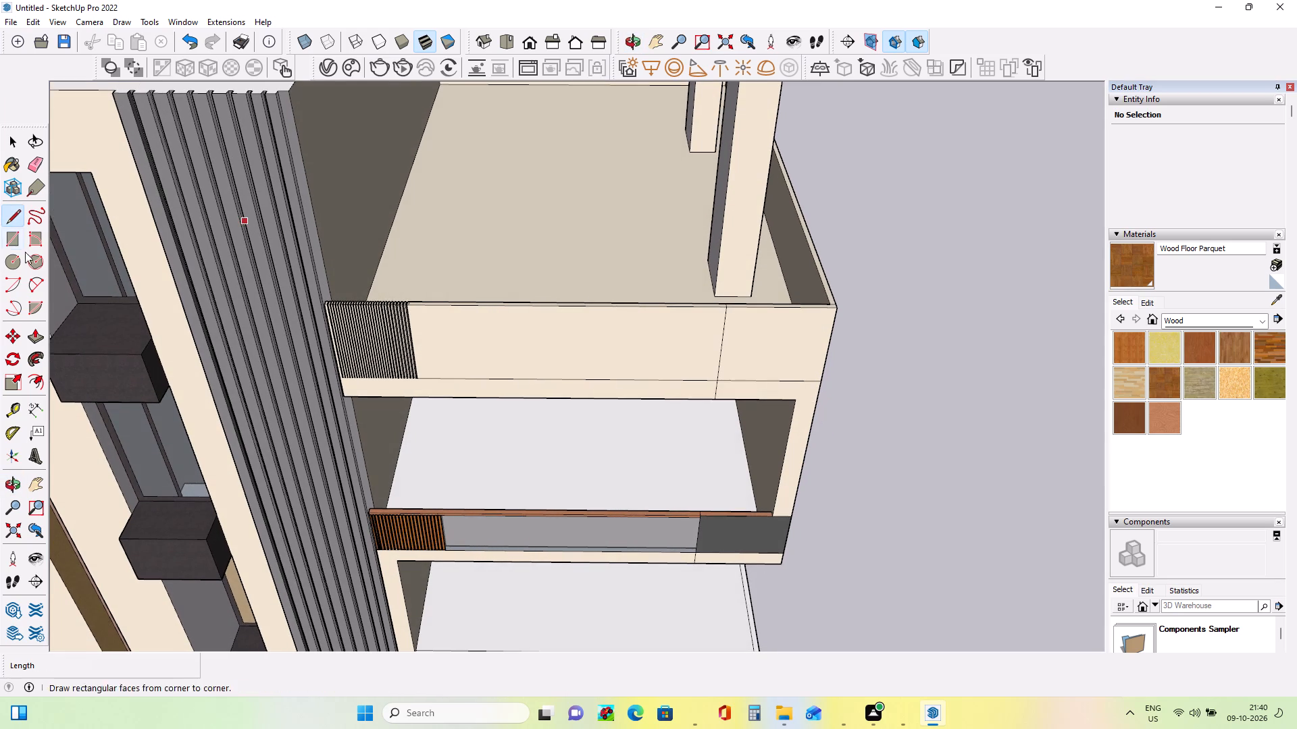
{"action": "left_click", "coordinate": [38, 342]}
{"action": "middle_click_drag", "start_coordinate": [649, 306], "coordinate": [655, 381]}
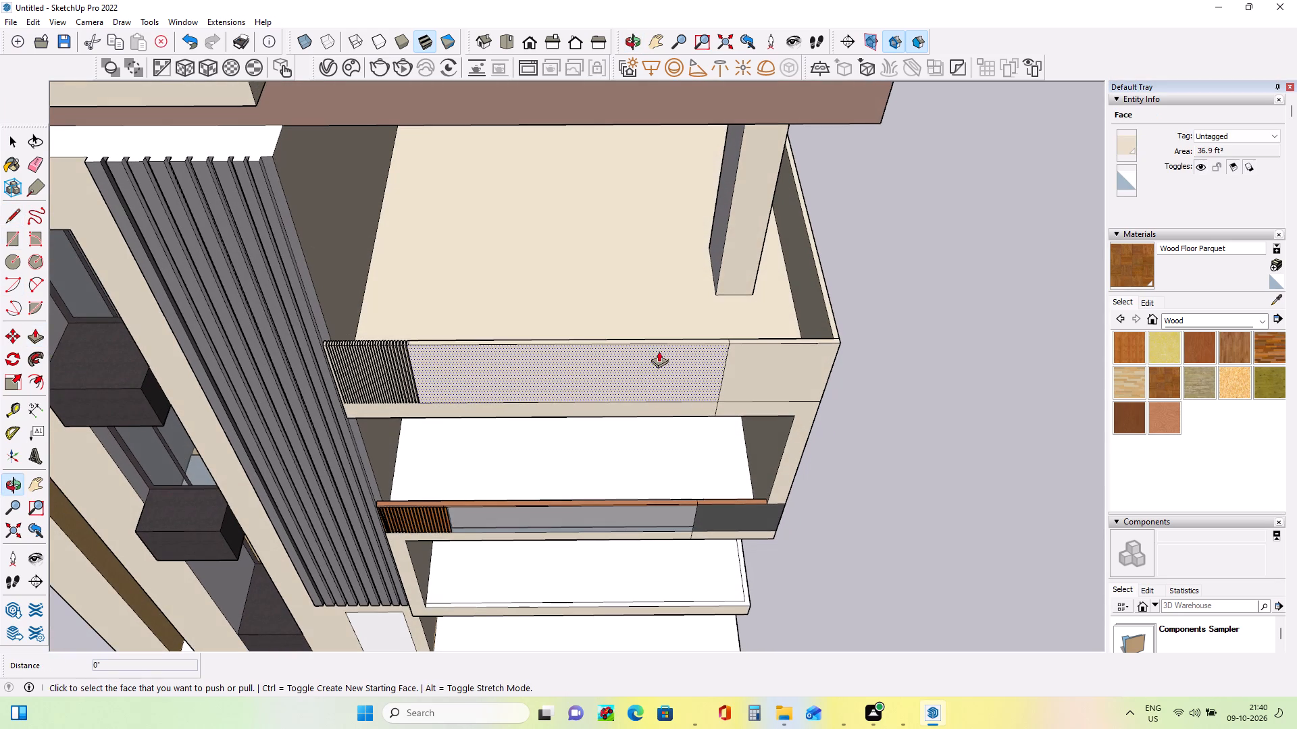
{"action": "left_click", "coordinate": [662, 340]}
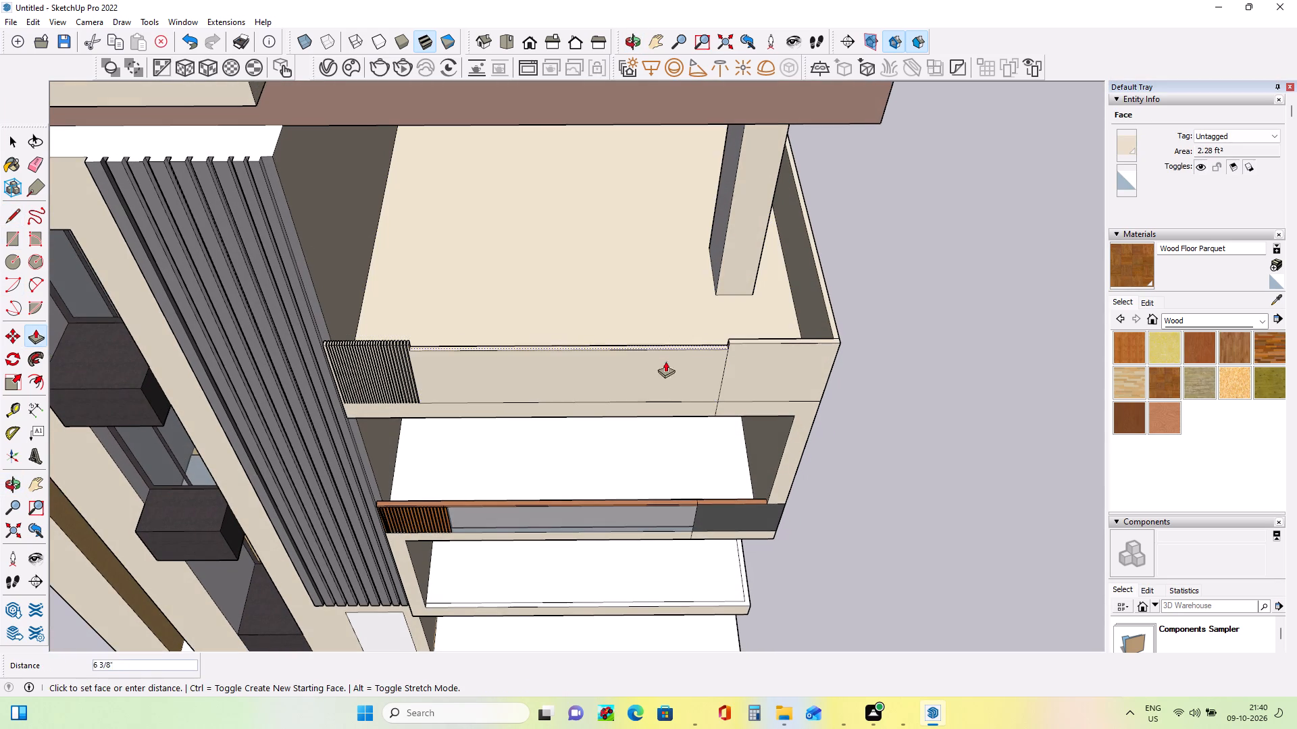
{"action": "left_click", "coordinate": [670, 402]}
Compare the opened upper terrace front with the balconies in the reference photo.
{"action": "middle_click_drag", "start_coordinate": [718, 457], "coordinate": [698, 360]}
{"action": "middle_click_drag", "start_coordinate": [755, 381], "coordinate": [771, 383]}
{"action": "scroll", "coordinate": [809, 410], "scroll_direction": "down", "scroll_amount": 2}
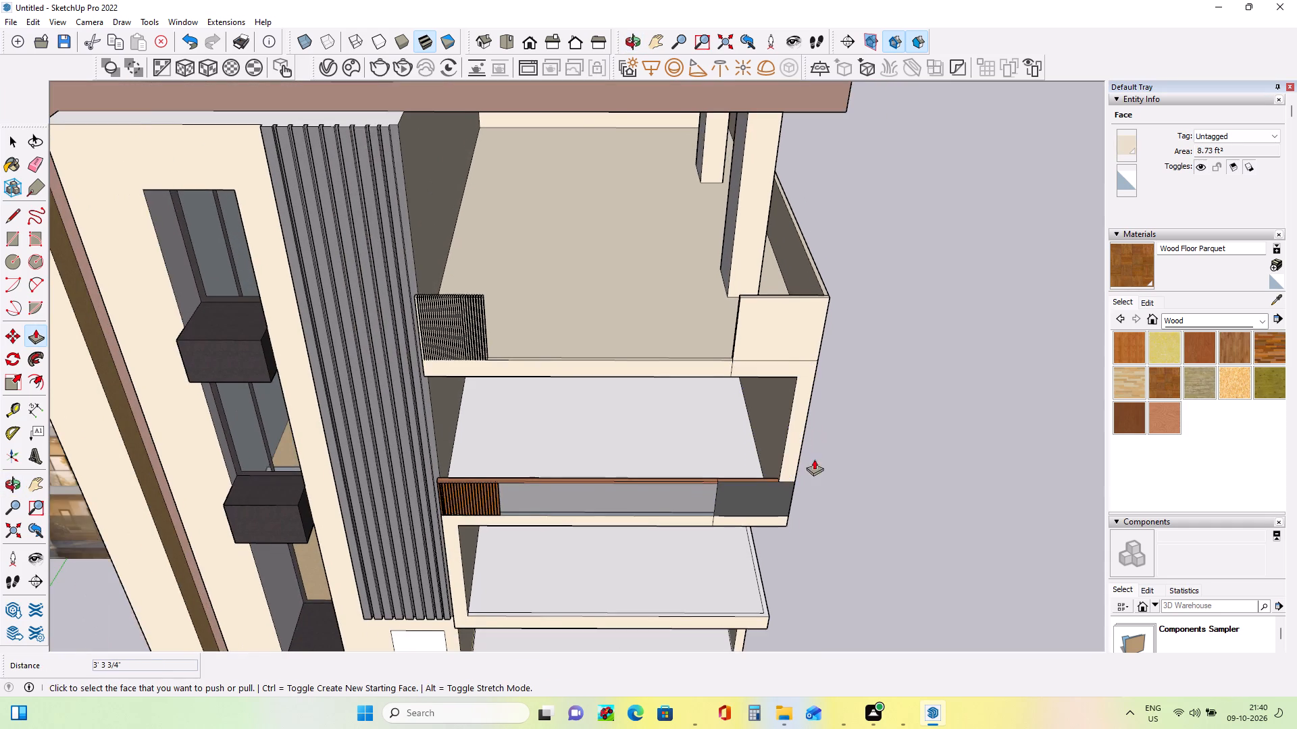
{"action": "middle_click_drag", "start_coordinate": [813, 460], "coordinate": [798, 371]}
{"action": "scroll", "coordinate": [848, 417], "scroll_direction": "down", "scroll_amount": 8}
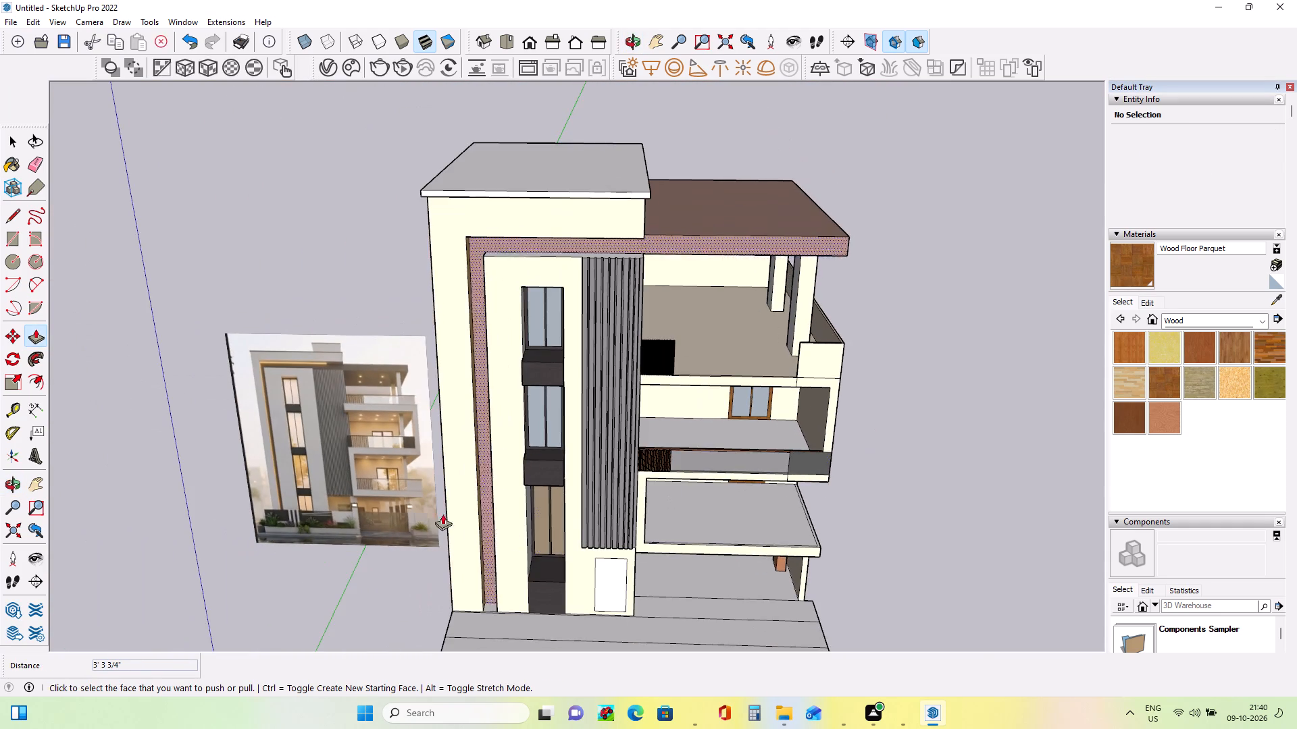
{"action": "scroll", "coordinate": [393, 496], "scroll_direction": "up", "scroll_amount": 3}
{"action": "scroll", "coordinate": [482, 458], "scroll_direction": "up", "scroll_amount": 1}
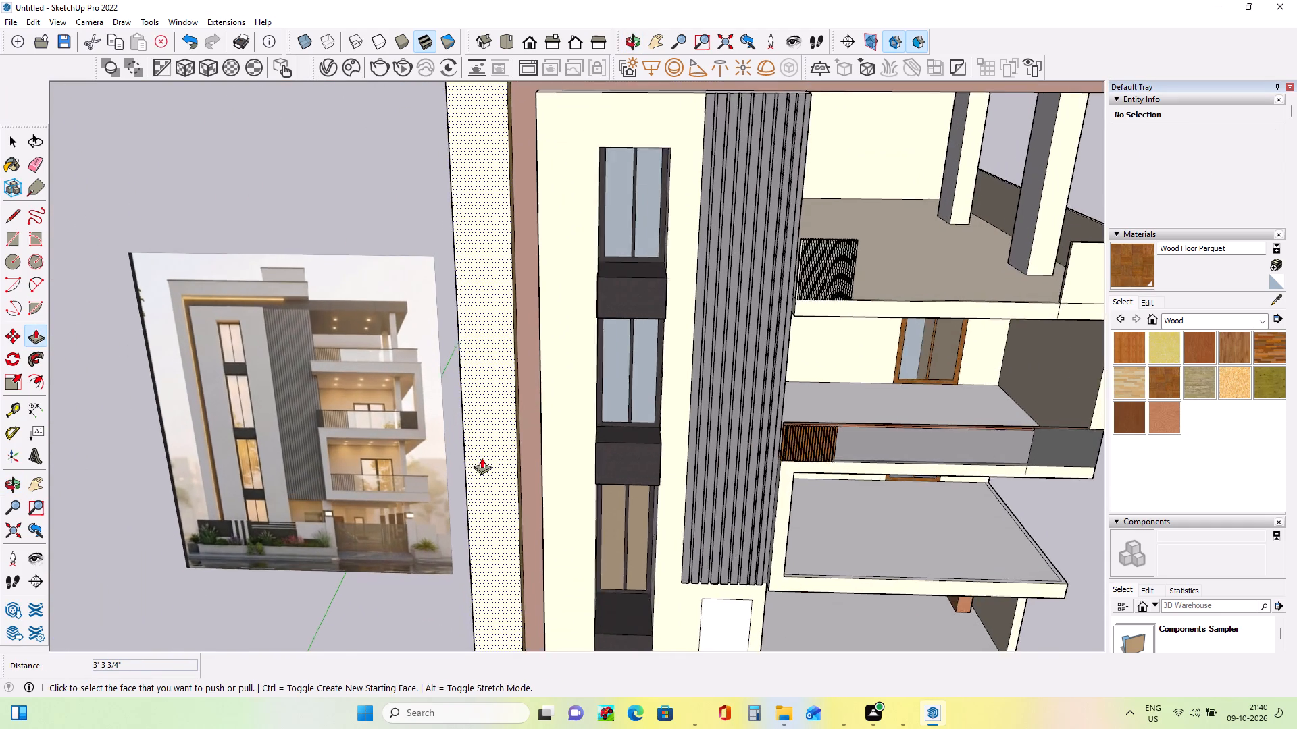
{"action": "middle_click_drag", "start_coordinate": [480, 457], "coordinate": [407, 428]}
{"action": "scroll", "coordinate": [373, 423], "scroll_direction": "down", "scroll_amount": 7}
Draw a vertical line about 3' 1" long from the beige strip's lower inner corner down to the lower slab's bottom edge.
{"action": "scroll", "coordinate": [691, 491], "scroll_direction": "up", "scroll_amount": 4}
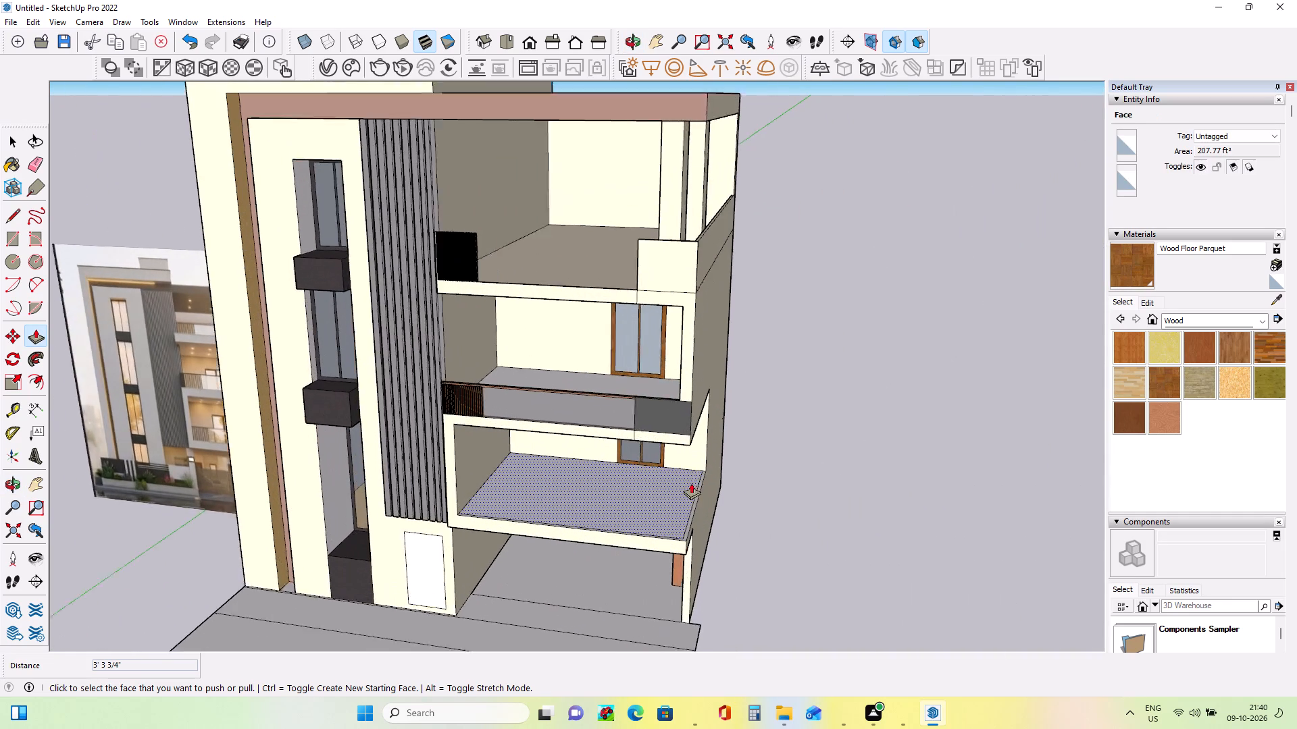
{"action": "scroll", "coordinate": [691, 483], "scroll_direction": "up", "scroll_amount": 3}
{"action": "left_click", "coordinate": [11, 213]}
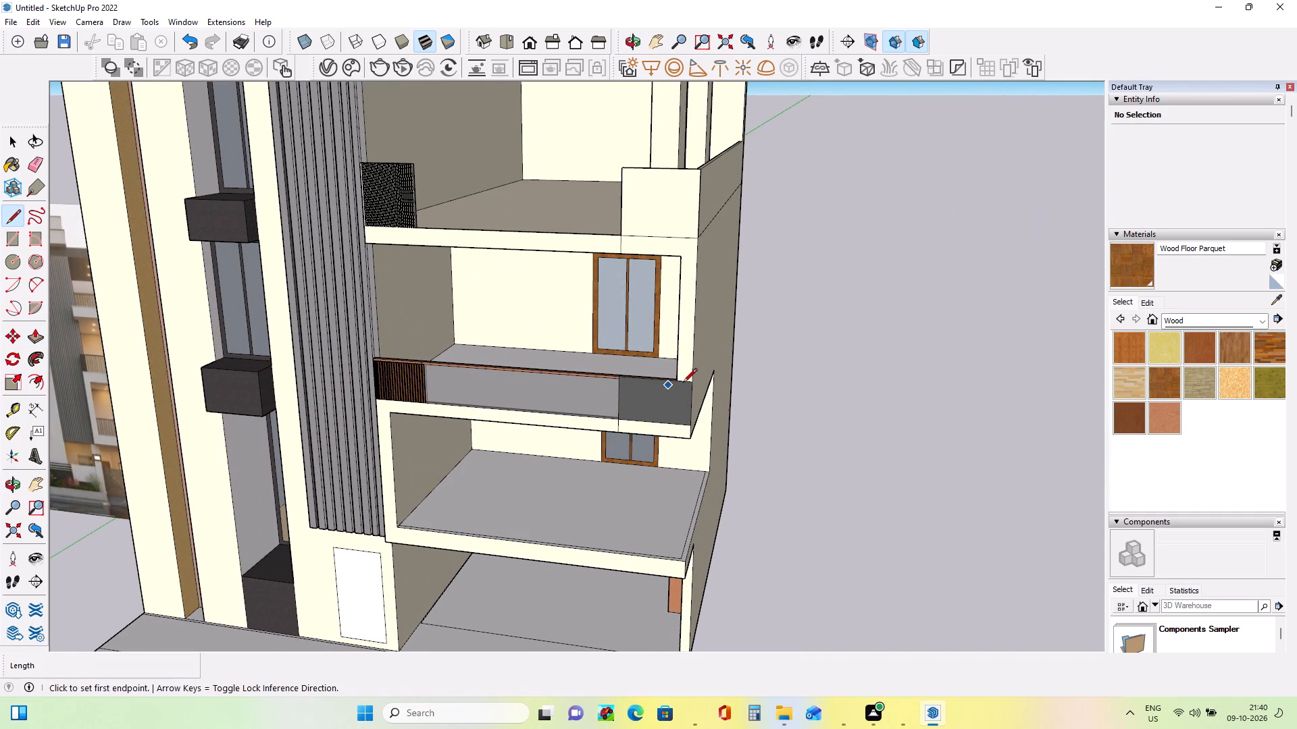
{"action": "left_click", "coordinate": [680, 381]}
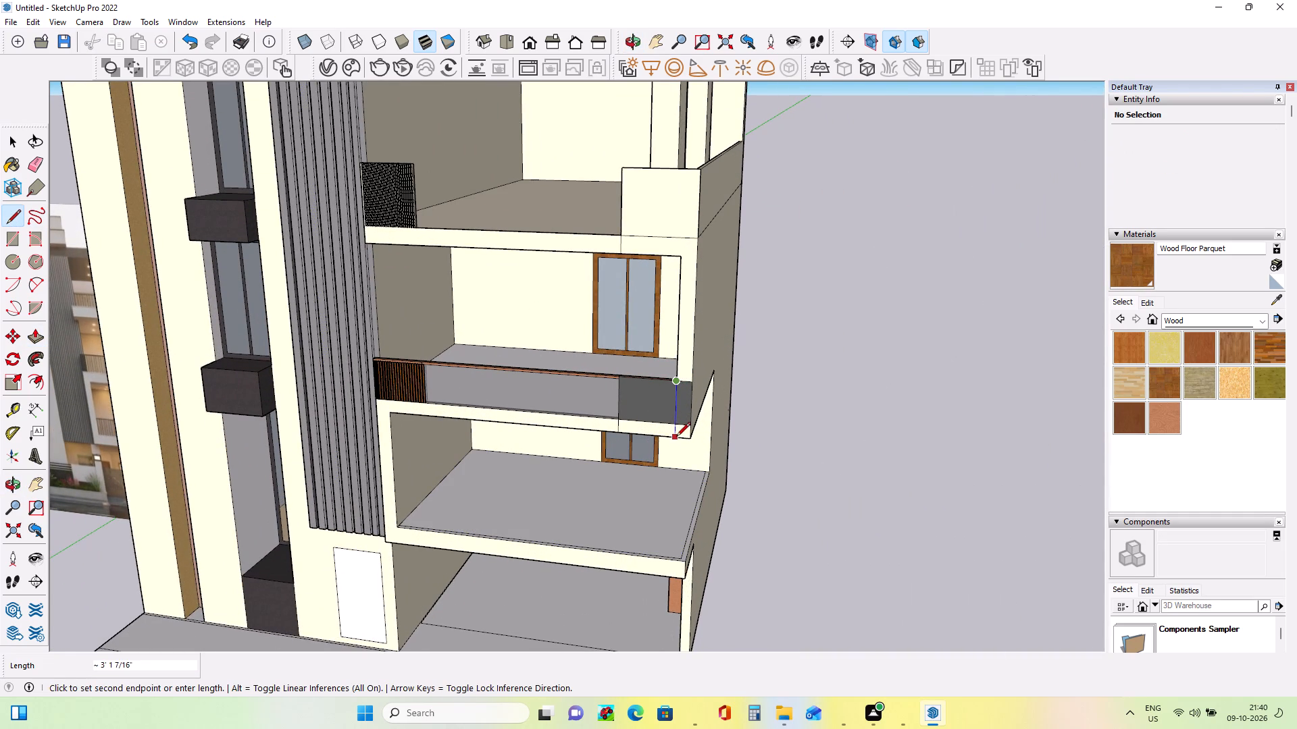
{"action": "left_click", "coordinate": [676, 437]}
Erase the horizontal edges below and above the dark panel's outer strip, merging it with the beige corner strip.
{"action": "middle_click_drag", "start_coordinate": [686, 457], "coordinate": [692, 462]}
{"action": "scroll", "coordinate": [675, 441], "scroll_direction": "up", "scroll_amount": 1}
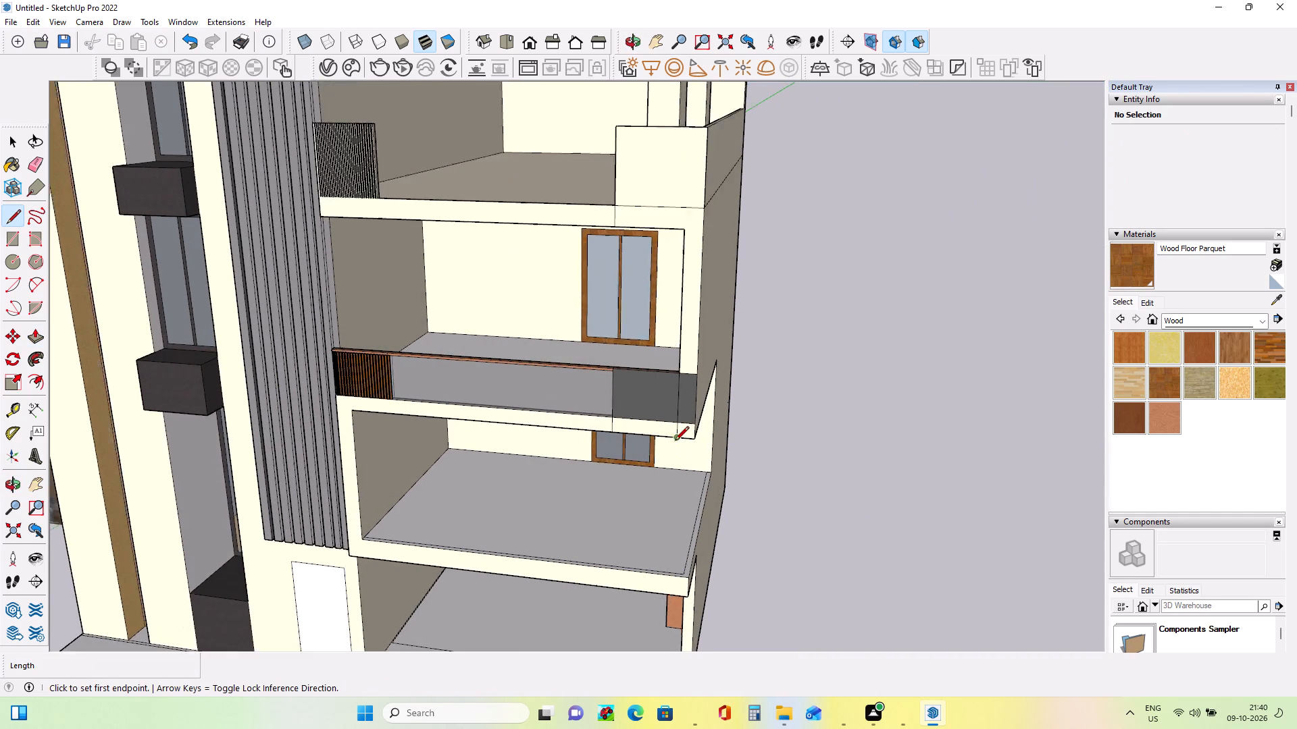
{"action": "scroll", "coordinate": [675, 441], "scroll_direction": "up", "scroll_amount": 1}
{"action": "left_click", "coordinate": [38, 168]}
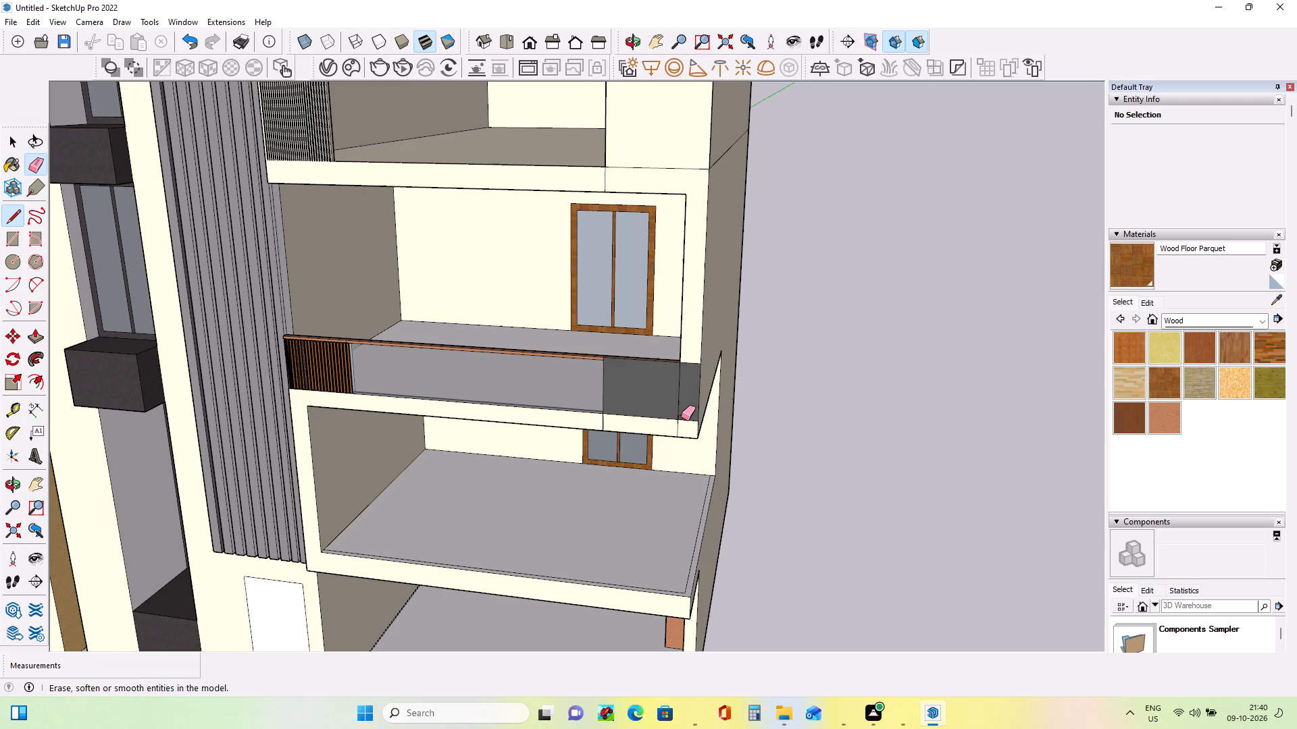
{"action": "scroll", "coordinate": [673, 404], "scroll_direction": "up", "scroll_amount": 7}
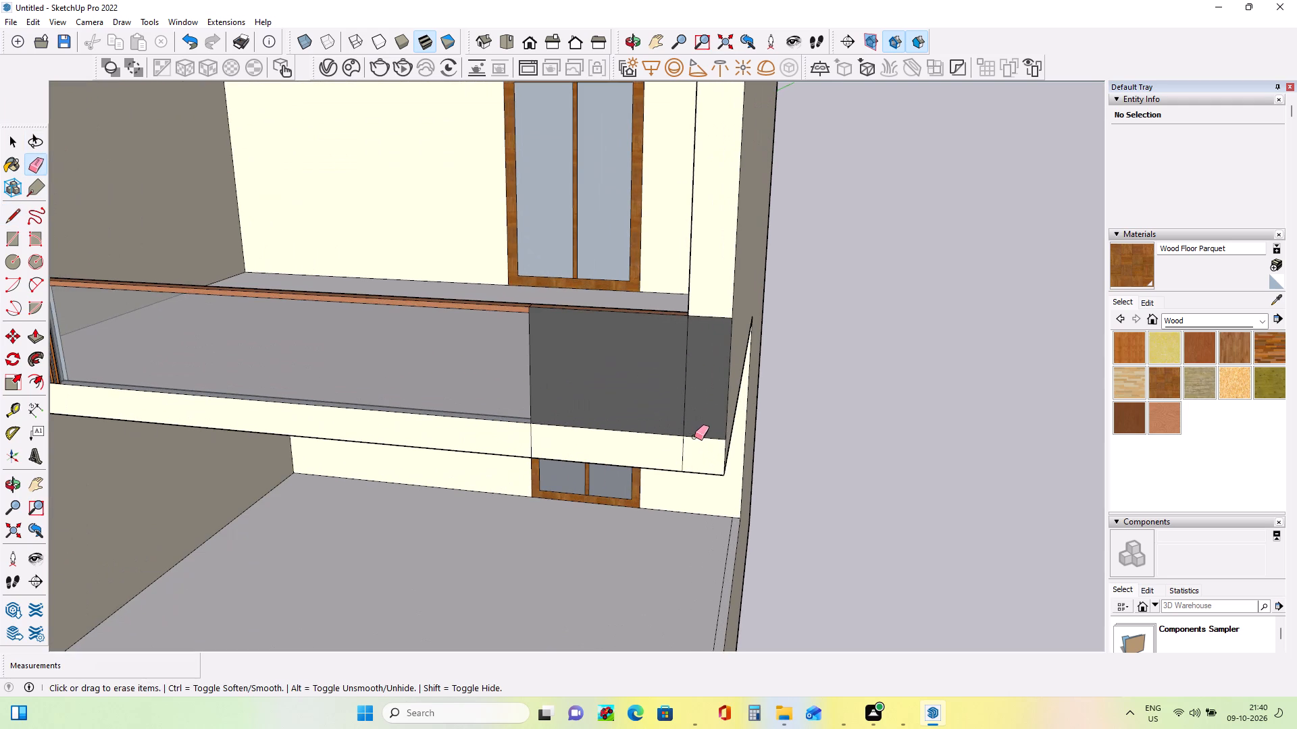
{"action": "left_click", "coordinate": [694, 437]}
{"action": "left_click", "coordinate": [707, 319]}
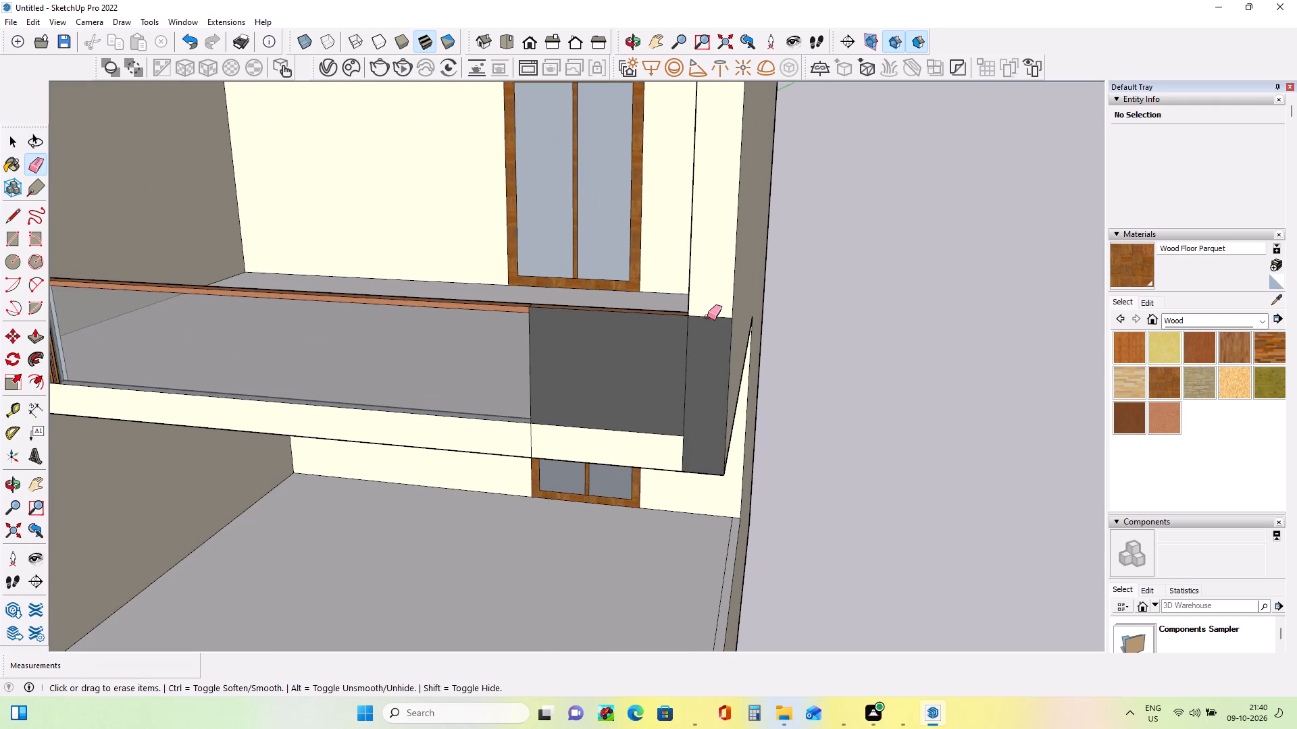
{"action": "left_click", "coordinate": [707, 317]}
Erase the two short vertical edges on the slab front below the dark corner panel.
{"action": "middle_click_drag", "start_coordinate": [726, 333], "coordinate": [738, 369]}
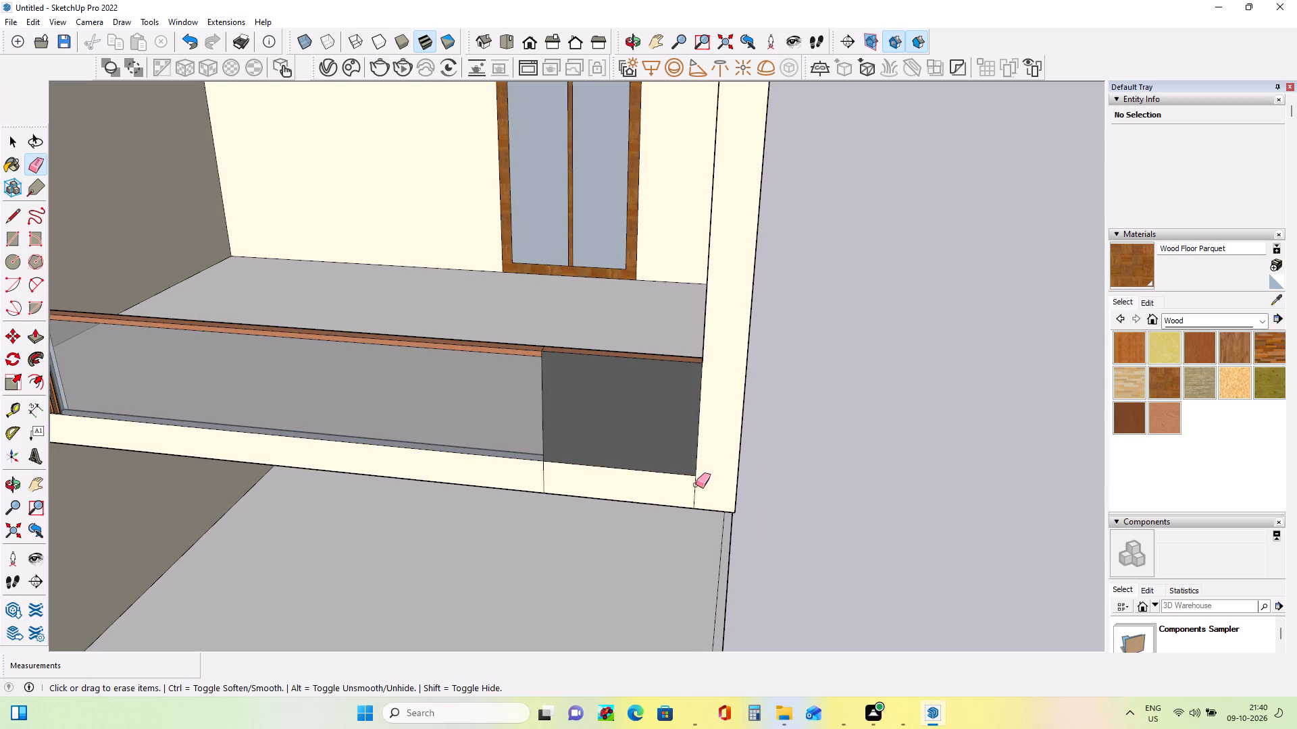
{"action": "left_click", "coordinate": [694, 485]}
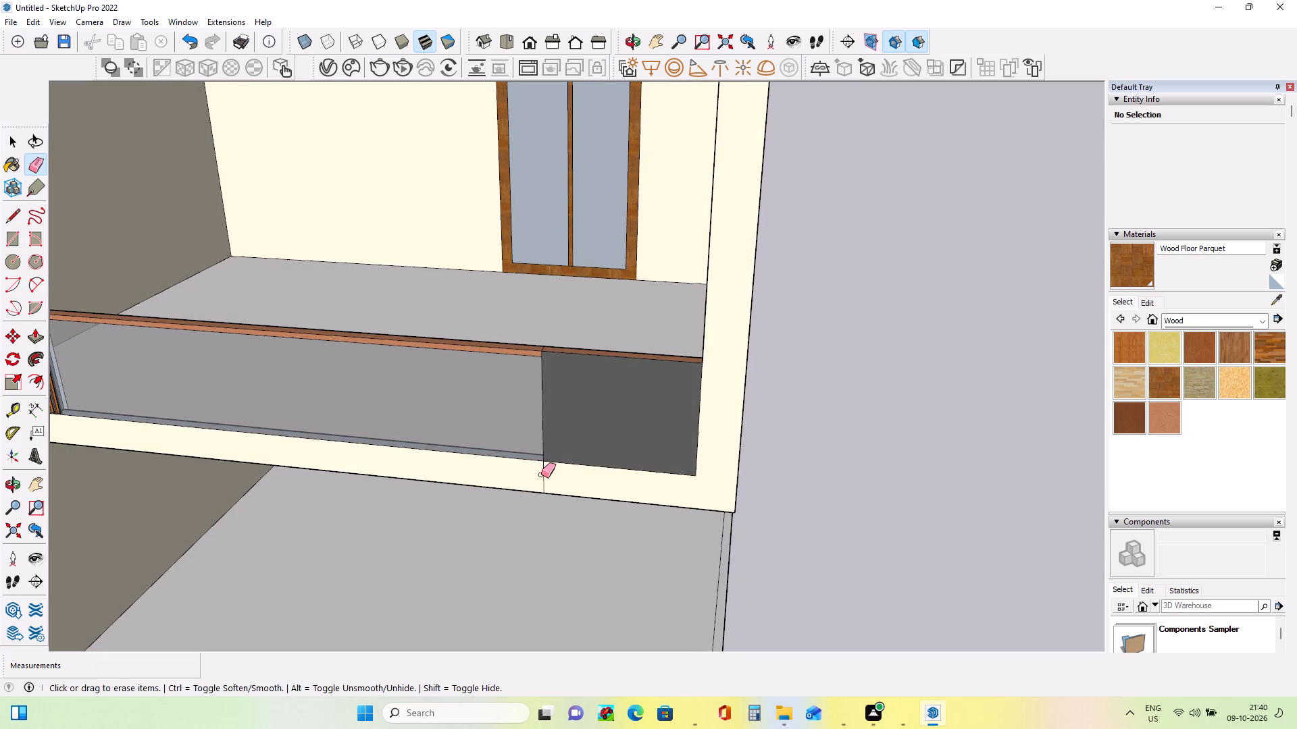
{"action": "left_click", "coordinate": [541, 475]}
{"action": "left_click", "coordinate": [542, 475]}
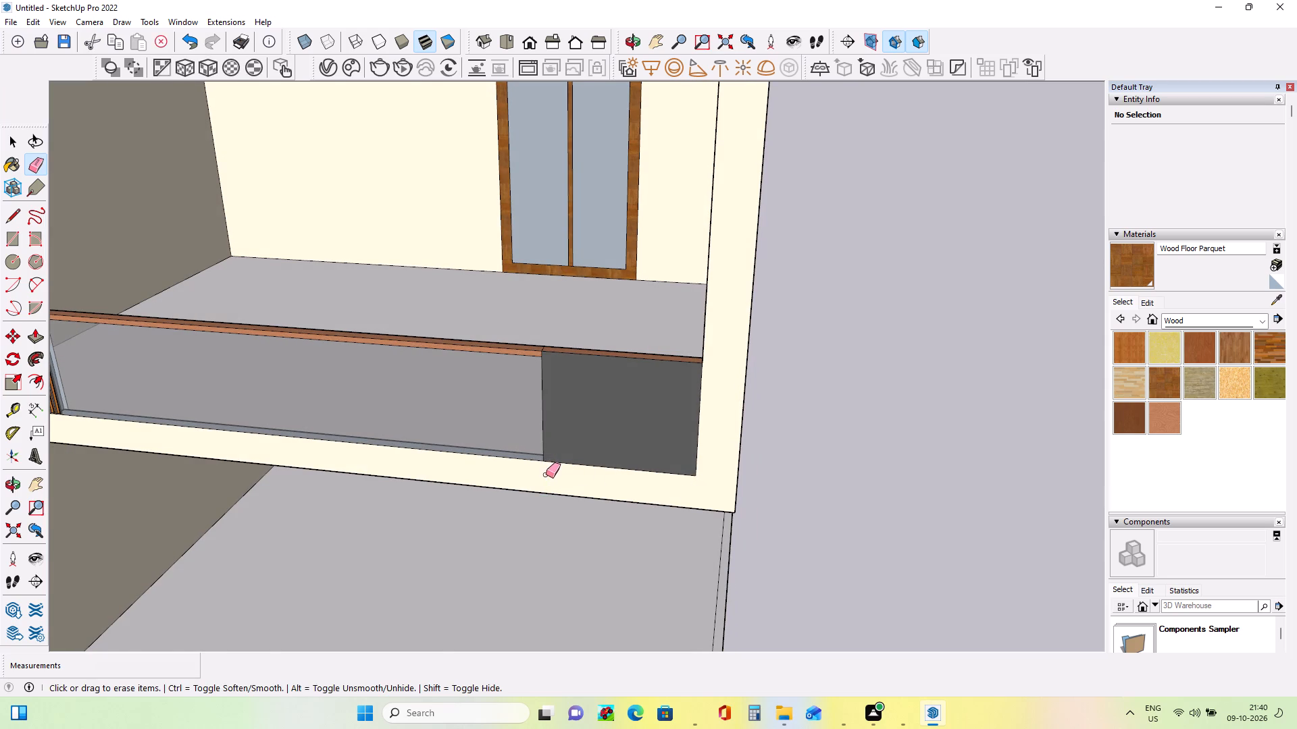
Examine the lower balcony's corner and the upper terrace's corner section from several angles against the reference photo.
{"action": "scroll", "coordinate": [596, 456], "scroll_direction": "down", "scroll_amount": 14}
{"action": "middle_click_drag", "start_coordinate": [614, 477], "coordinate": [646, 462]}
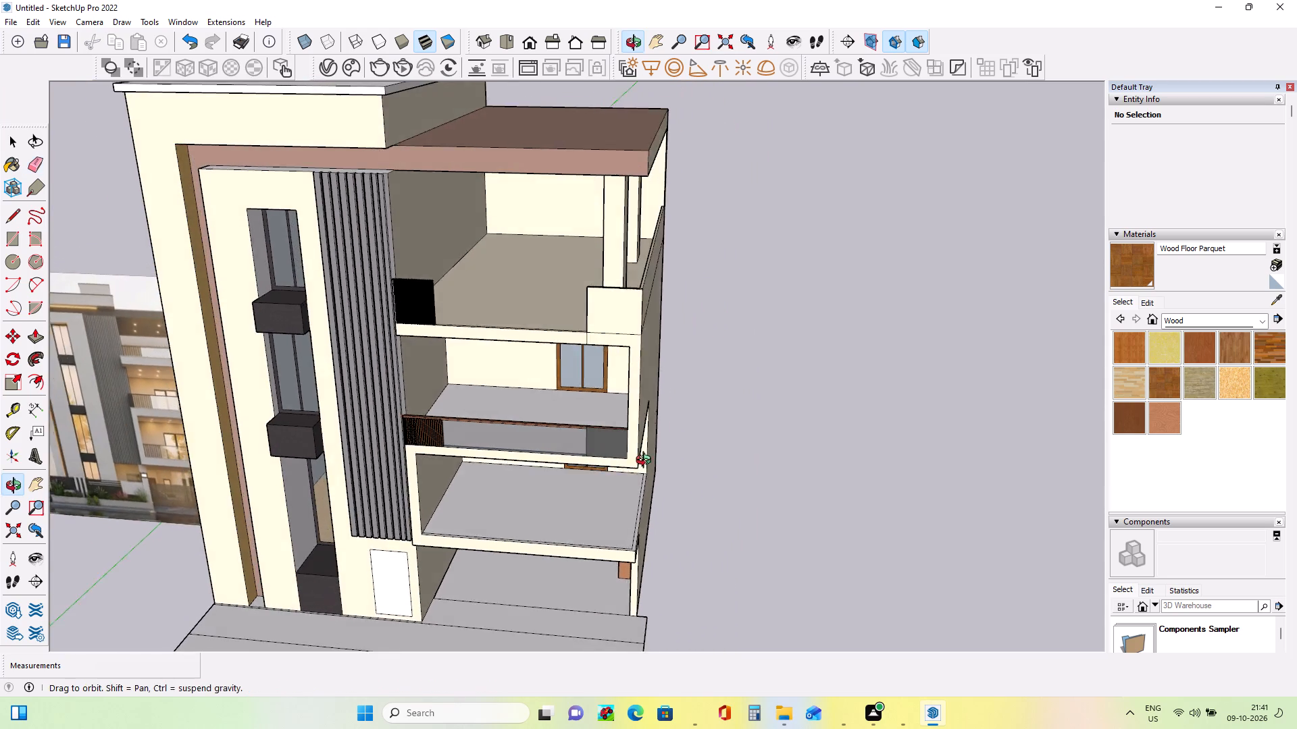
{"action": "middle_click_drag", "start_coordinate": [646, 462], "coordinate": [698, 445]}
{"action": "scroll", "coordinate": [516, 465], "scroll_direction": "up", "scroll_amount": 2}
{"action": "middle_click_drag", "start_coordinate": [657, 469], "coordinate": [617, 500]}
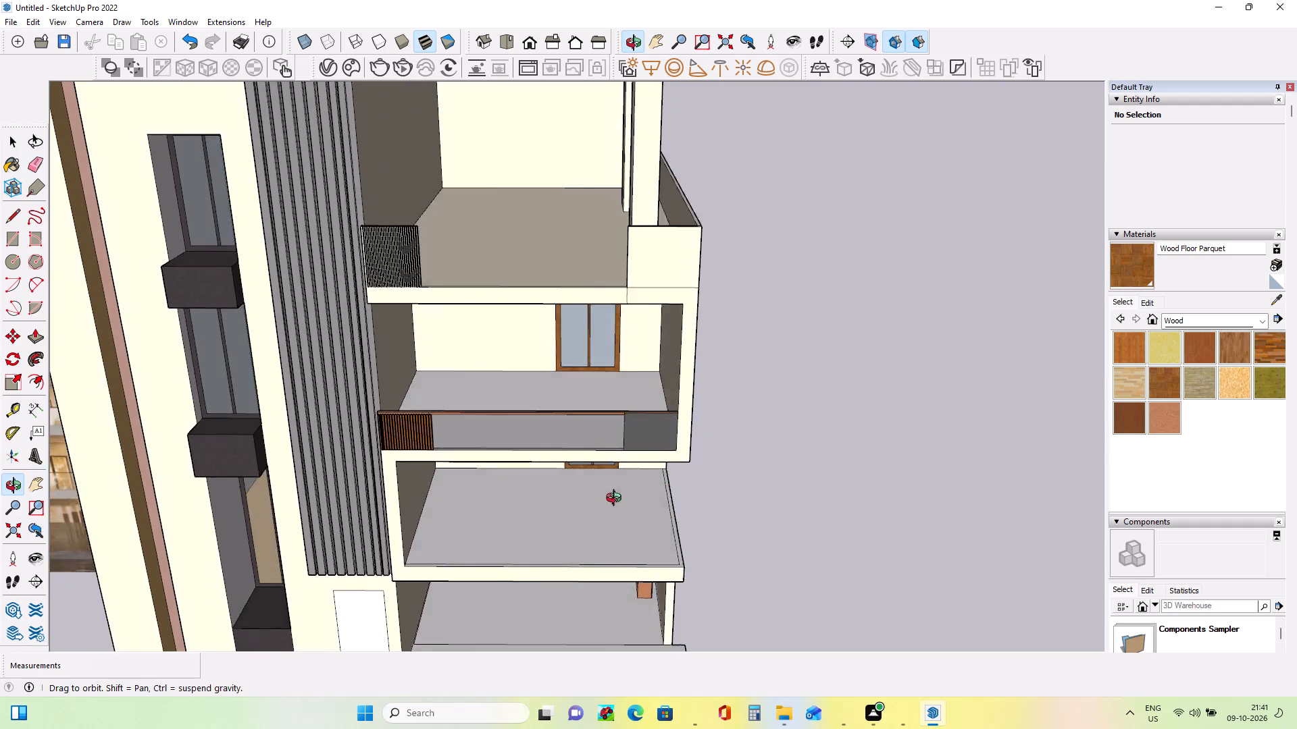
{"action": "middle_click_drag", "start_coordinate": [617, 500], "coordinate": [773, 339]}
{"action": "middle_click_drag", "start_coordinate": [686, 413], "coordinate": [669, 431]}
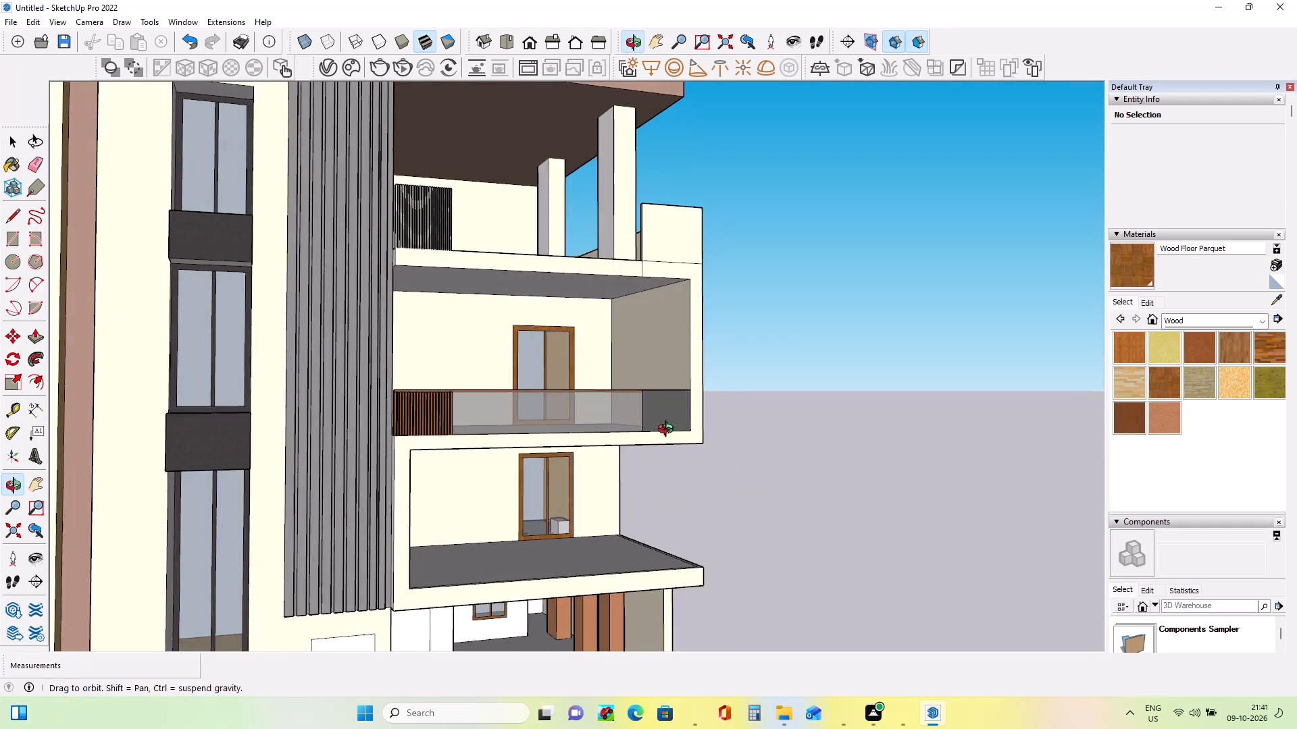
{"action": "middle_click_drag", "start_coordinate": [669, 431], "coordinate": [537, 485]}
{"action": "scroll", "coordinate": [809, 266], "scroll_direction": "down", "scroll_amount": 4}
{"action": "middle_click_drag", "start_coordinate": [626, 338], "coordinate": [626, 344]}
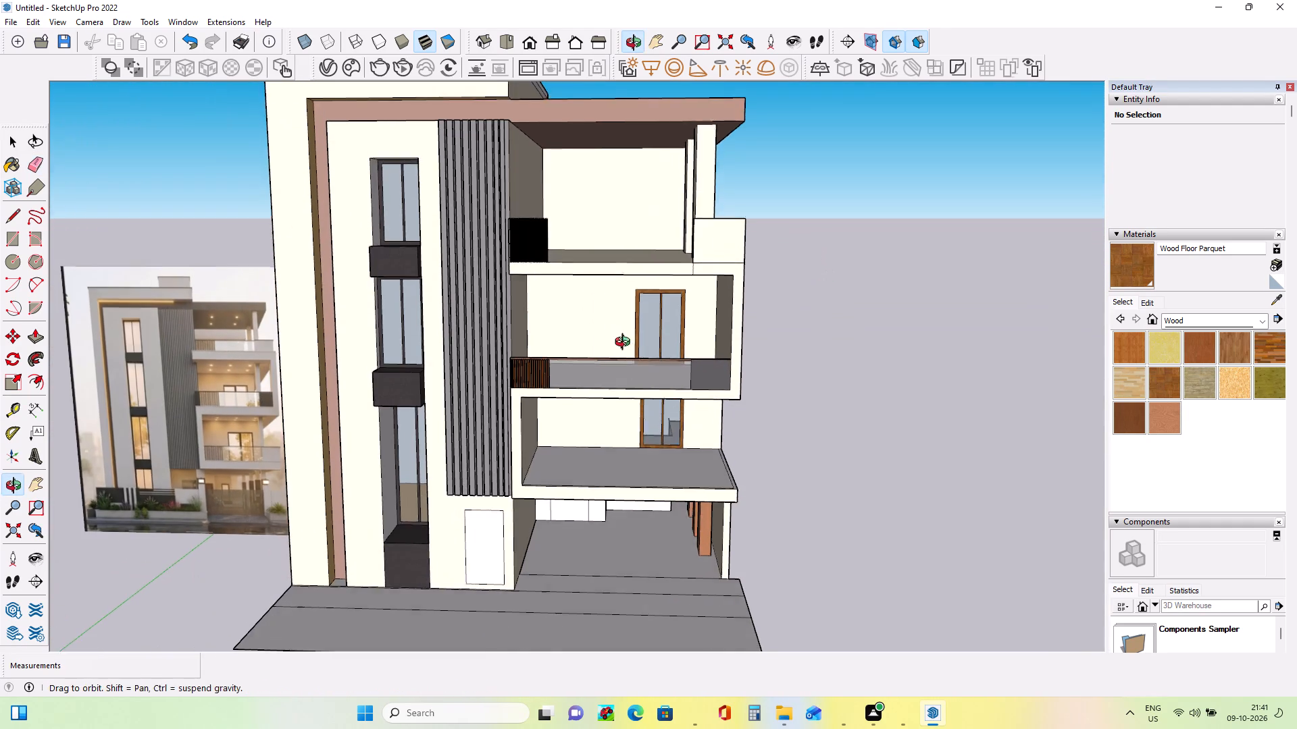
{"action": "middle_click_drag", "start_coordinate": [626, 344], "coordinate": [626, 353]}
{"action": "scroll", "coordinate": [732, 261], "scroll_direction": "up", "scroll_amount": 1}
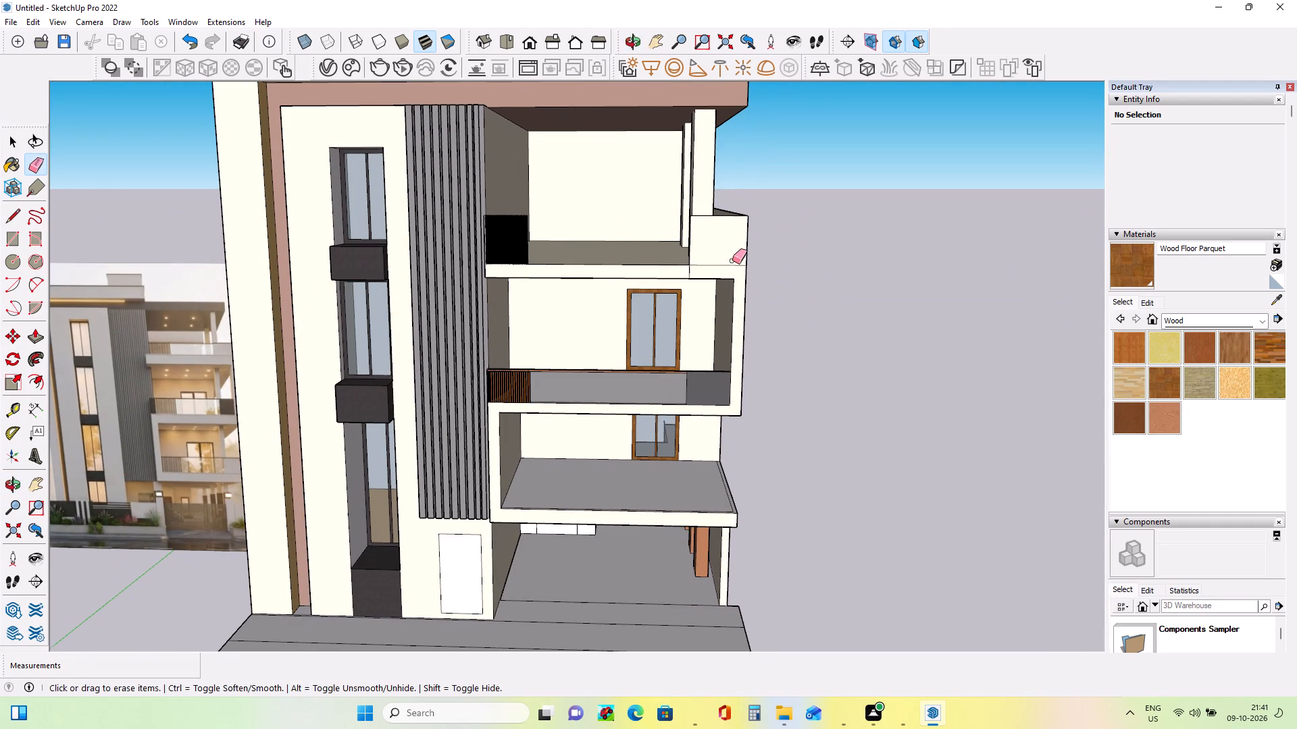
{"action": "scroll", "coordinate": [735, 261], "scroll_direction": "up", "scroll_amount": 2}
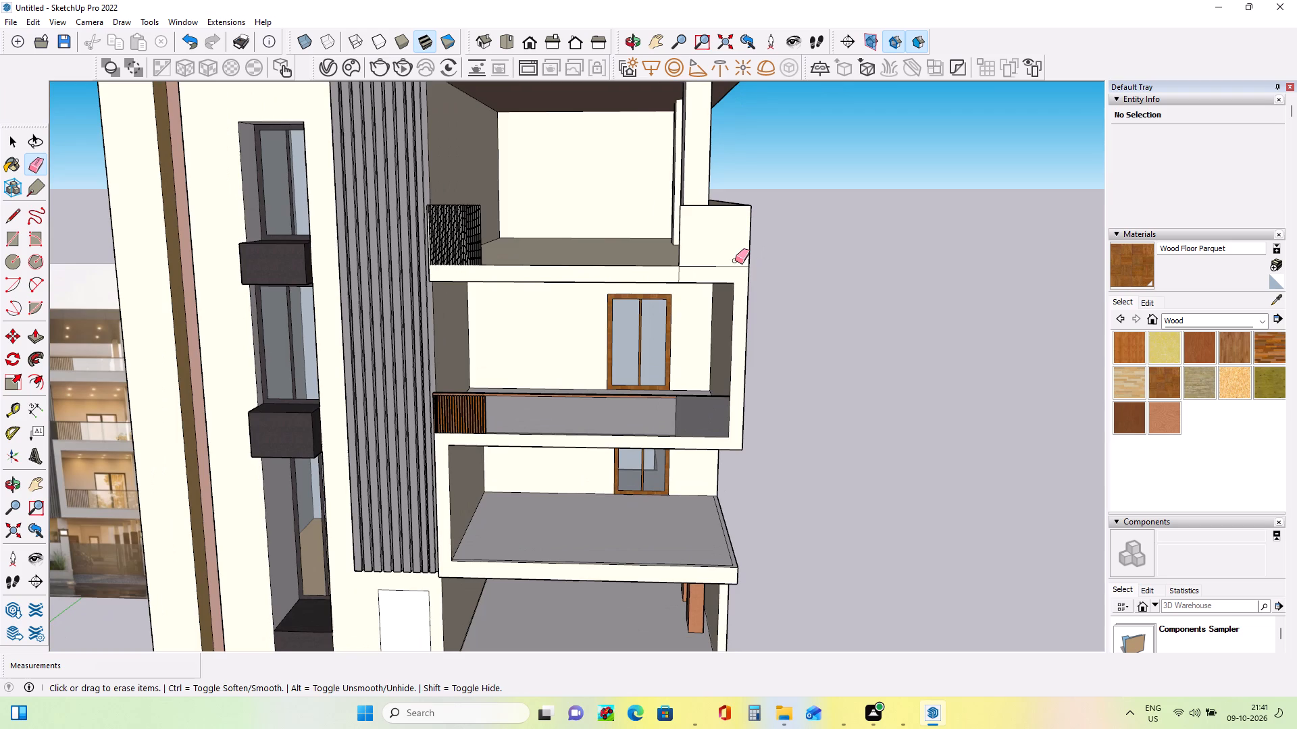
Erase the horizontal edge on the slab front below the upper terrace's corner section.
{"action": "middle_click_drag", "start_coordinate": [742, 275], "coordinate": [769, 285]}
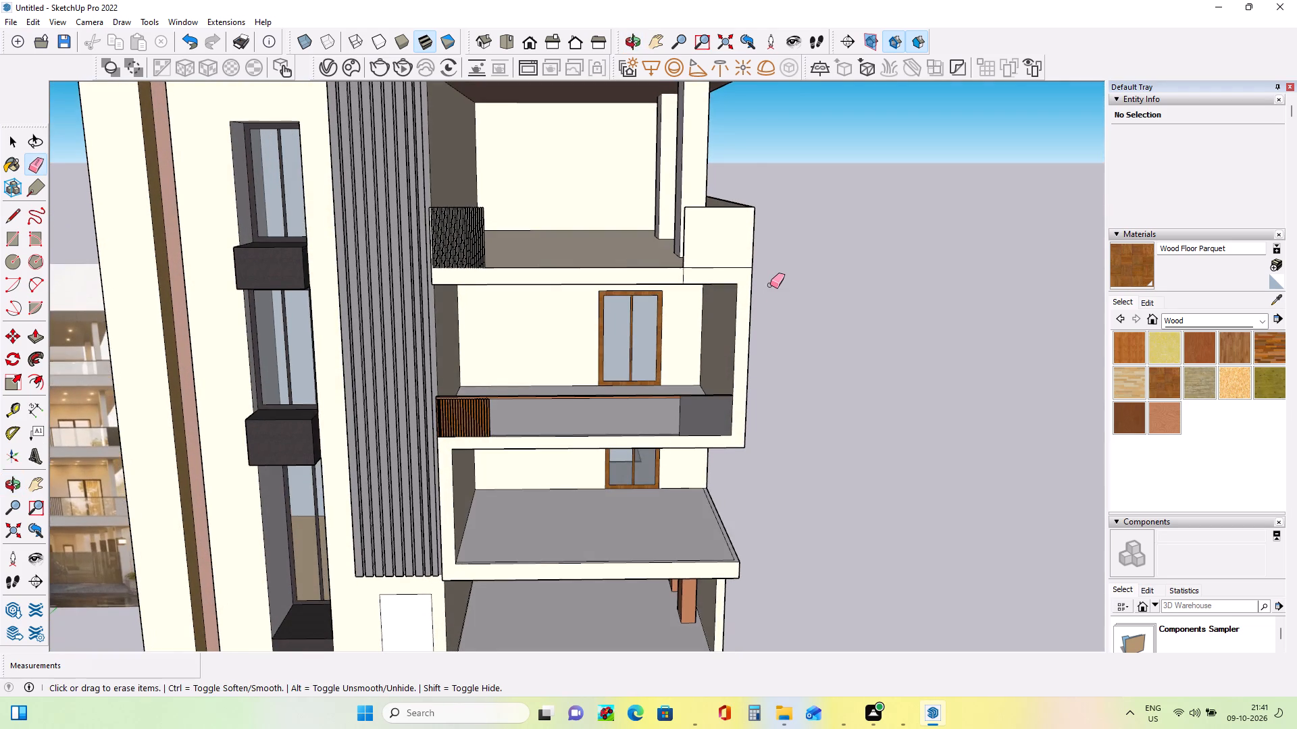
{"action": "scroll", "coordinate": [775, 286], "scroll_direction": "down", "scroll_amount": 2}
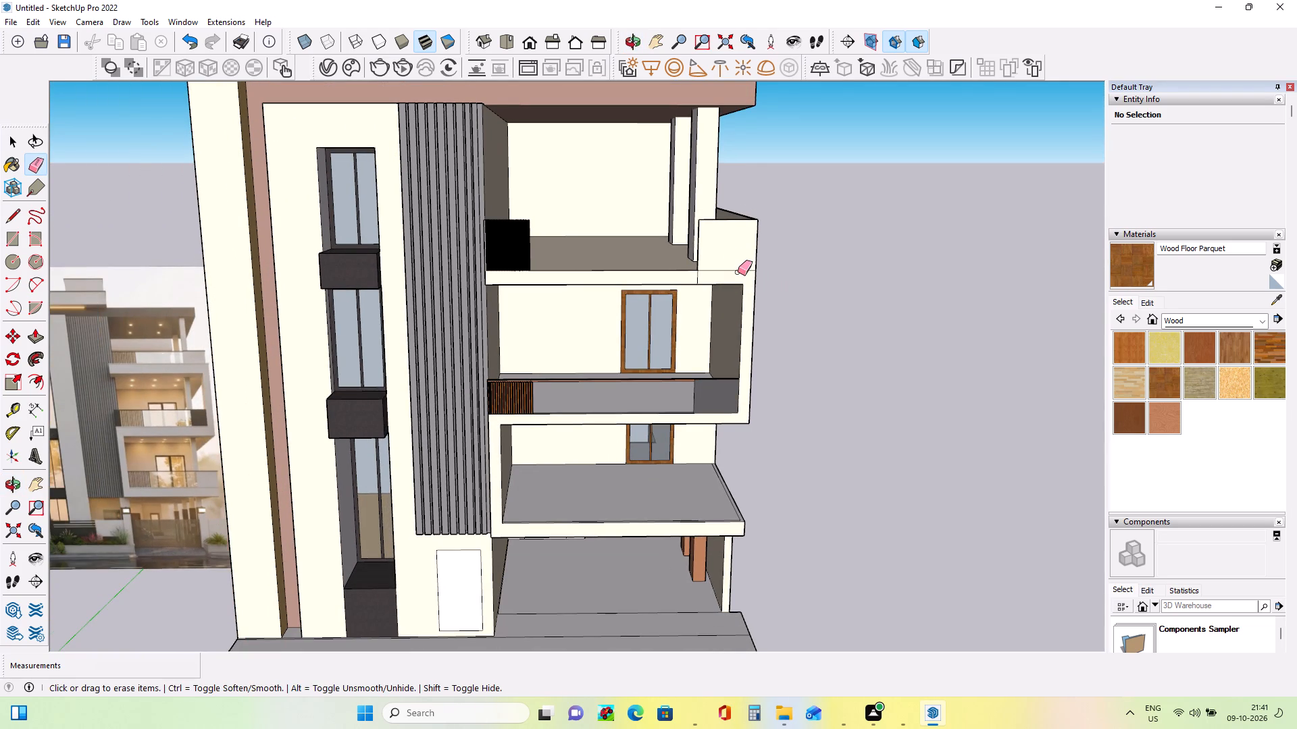
{"action": "left_click", "coordinate": [738, 271]}
Push/Pull the narrow front ledge between the upper terrace's slats and corner section up 3' 3 3/4" to the corner section's top.
{"action": "middle_click_drag", "start_coordinate": [798, 284], "coordinate": [743, 313]}
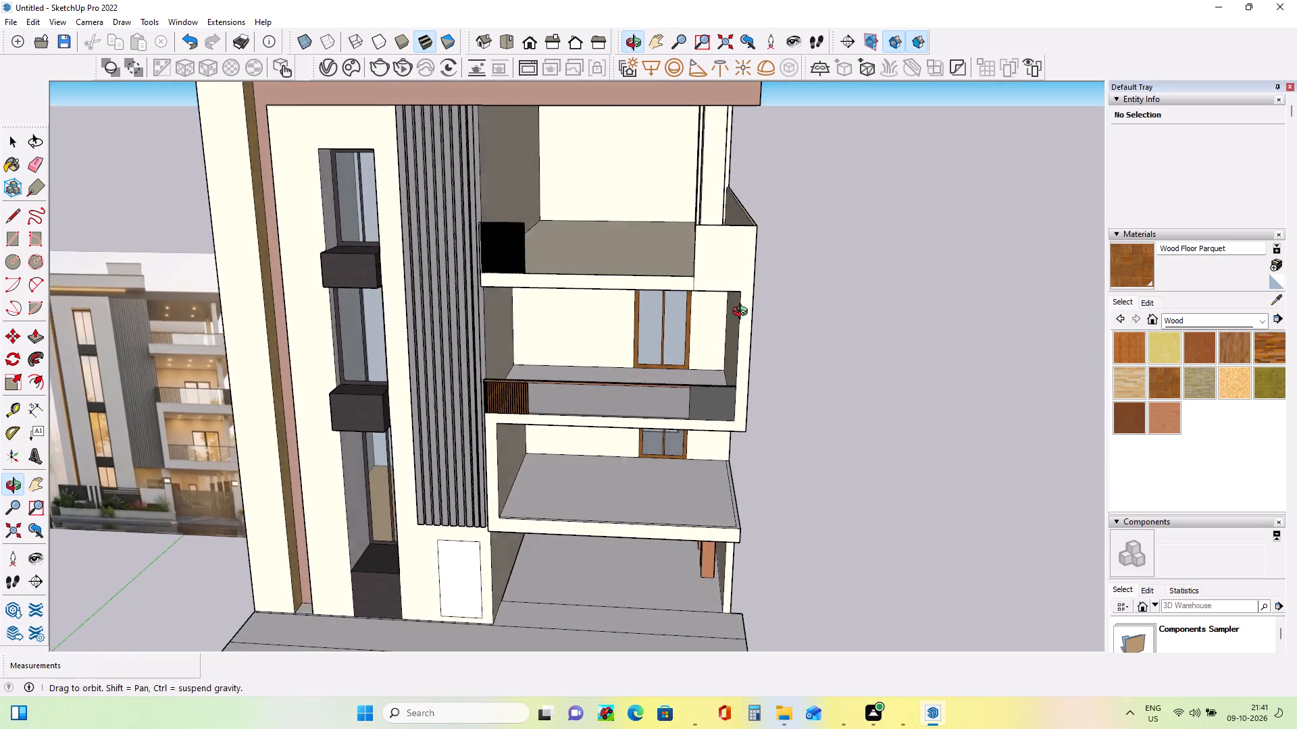
{"action": "middle_click_drag", "start_coordinate": [743, 313], "coordinate": [238, 389]}
{"action": "middle_click_drag", "start_coordinate": [620, 331], "coordinate": [882, 308]}
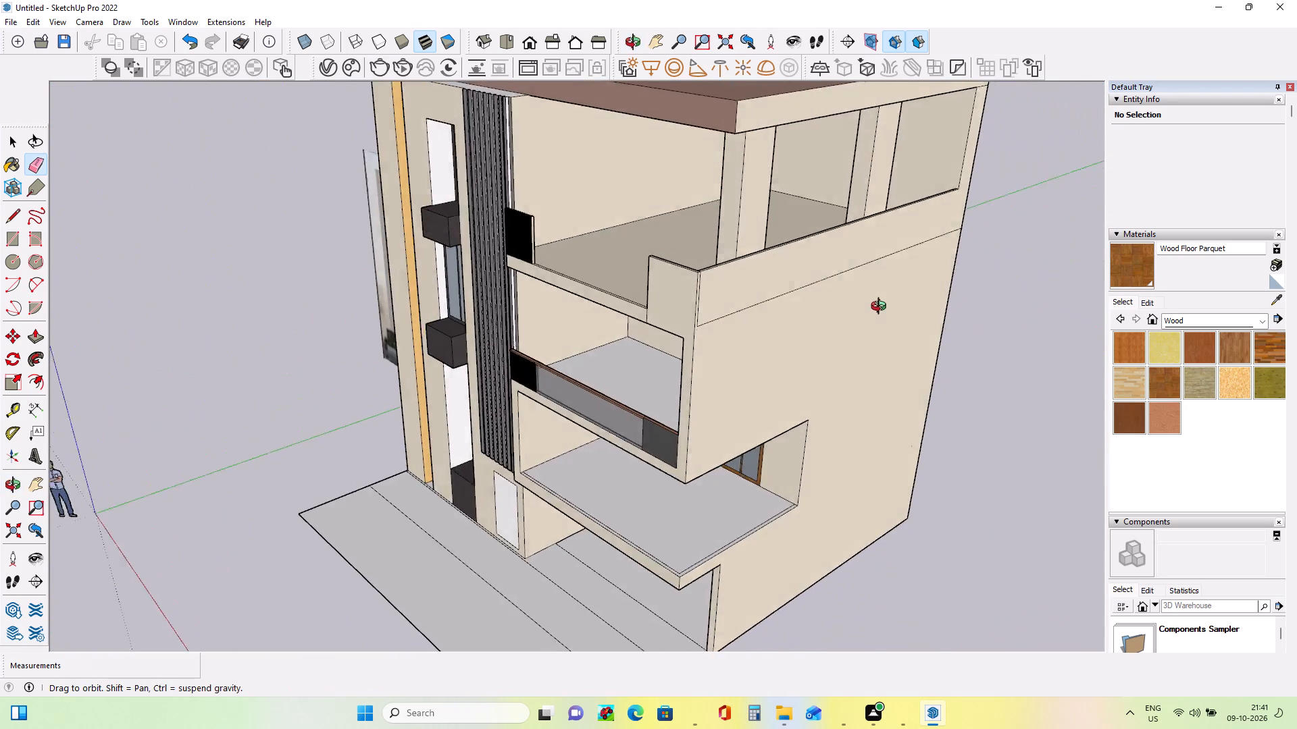
{"action": "middle_click_drag", "start_coordinate": [882, 308], "coordinate": [1035, 286]}
{"action": "middle_click_drag", "start_coordinate": [805, 308], "coordinate": [919, 290]}
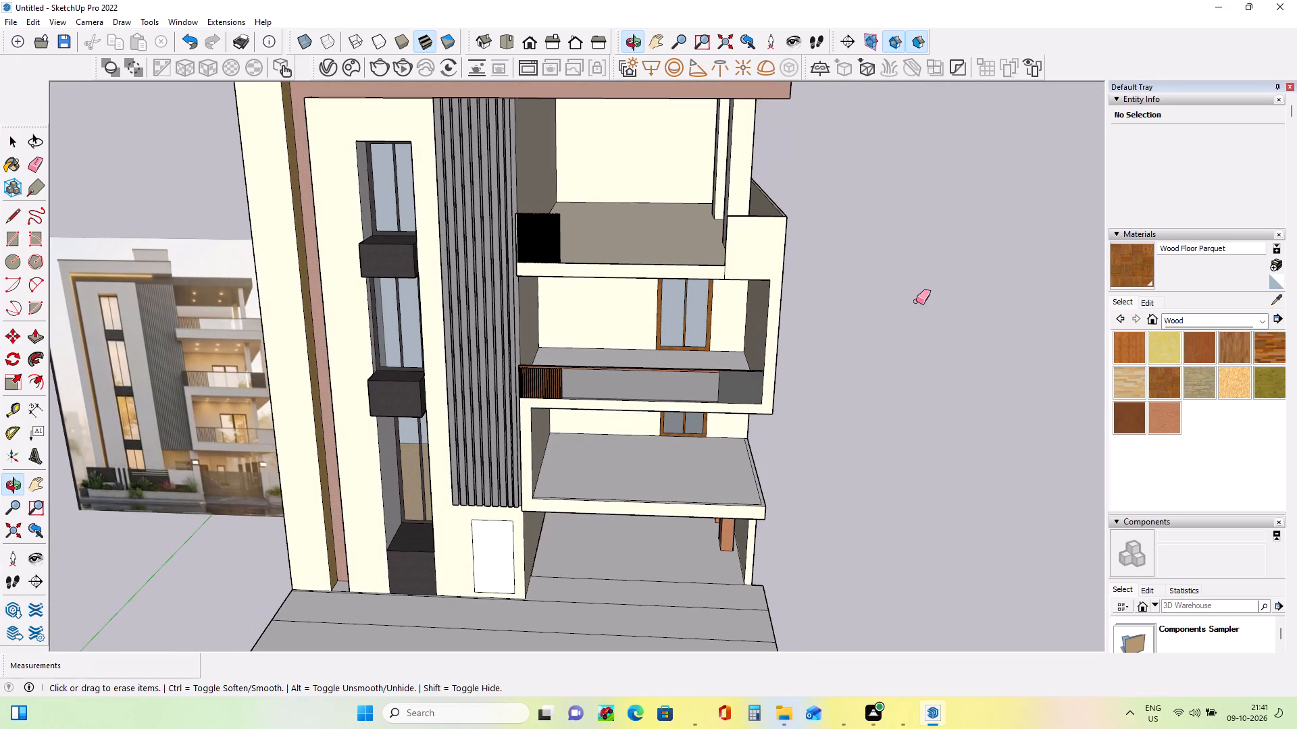
{"action": "scroll", "coordinate": [888, 334], "scroll_direction": "down", "scroll_amount": 1}
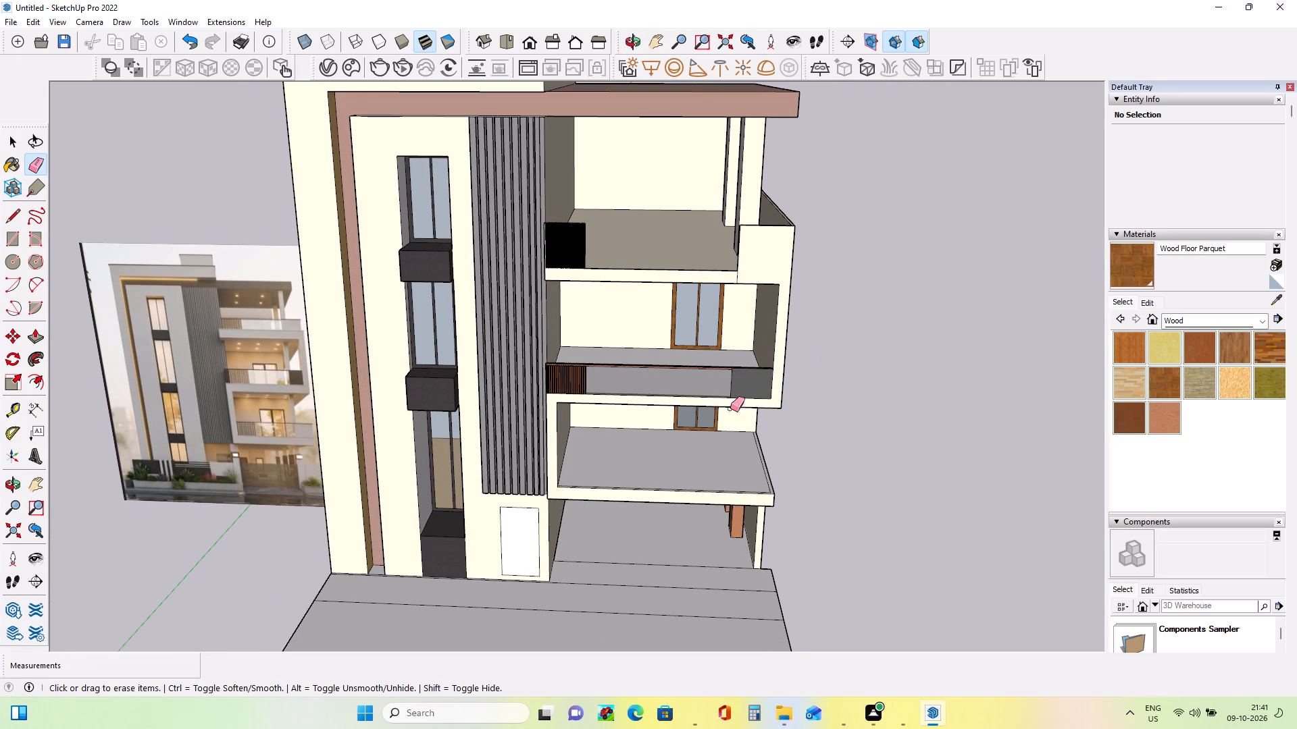
{"action": "middle_click_drag", "start_coordinate": [804, 419], "coordinate": [746, 458]}
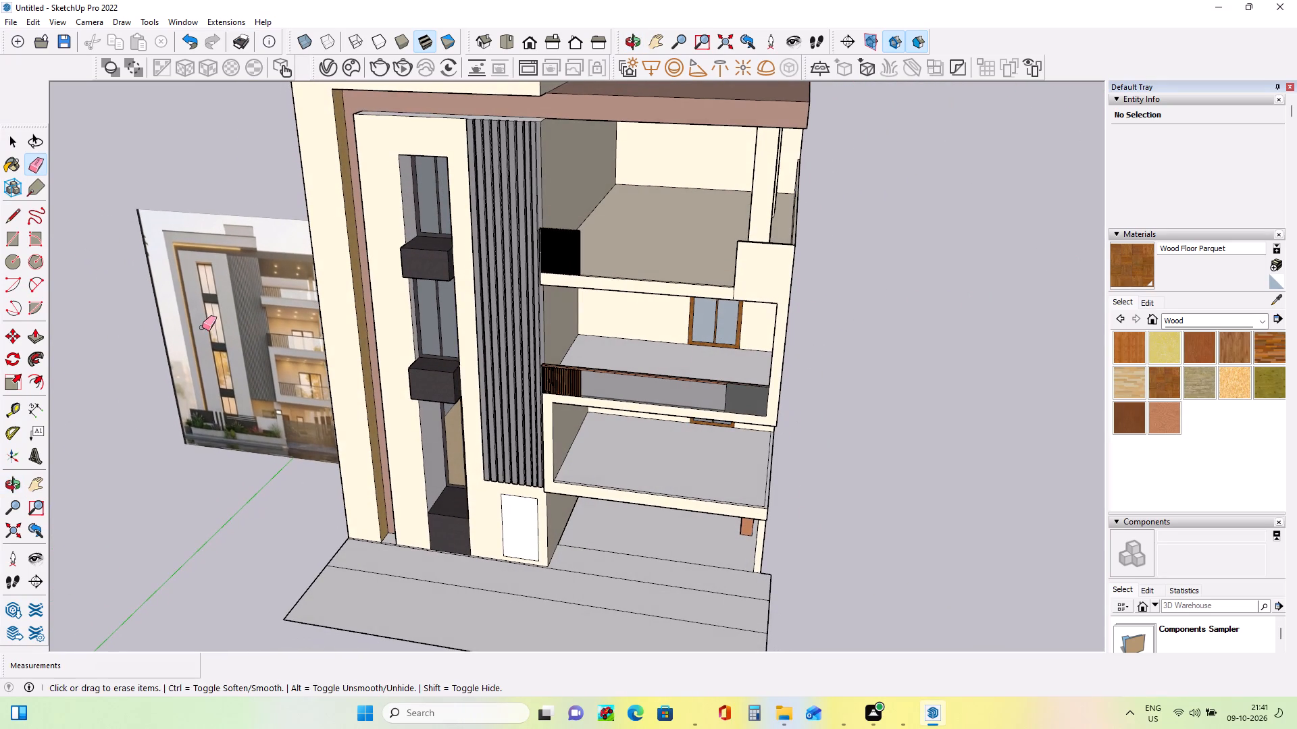
{"action": "left_click", "coordinate": [36, 340]}
{"action": "middle_click_drag", "start_coordinate": [768, 349], "coordinate": [811, 456]}
{"action": "scroll", "coordinate": [715, 294], "scroll_direction": "up", "scroll_amount": 6}
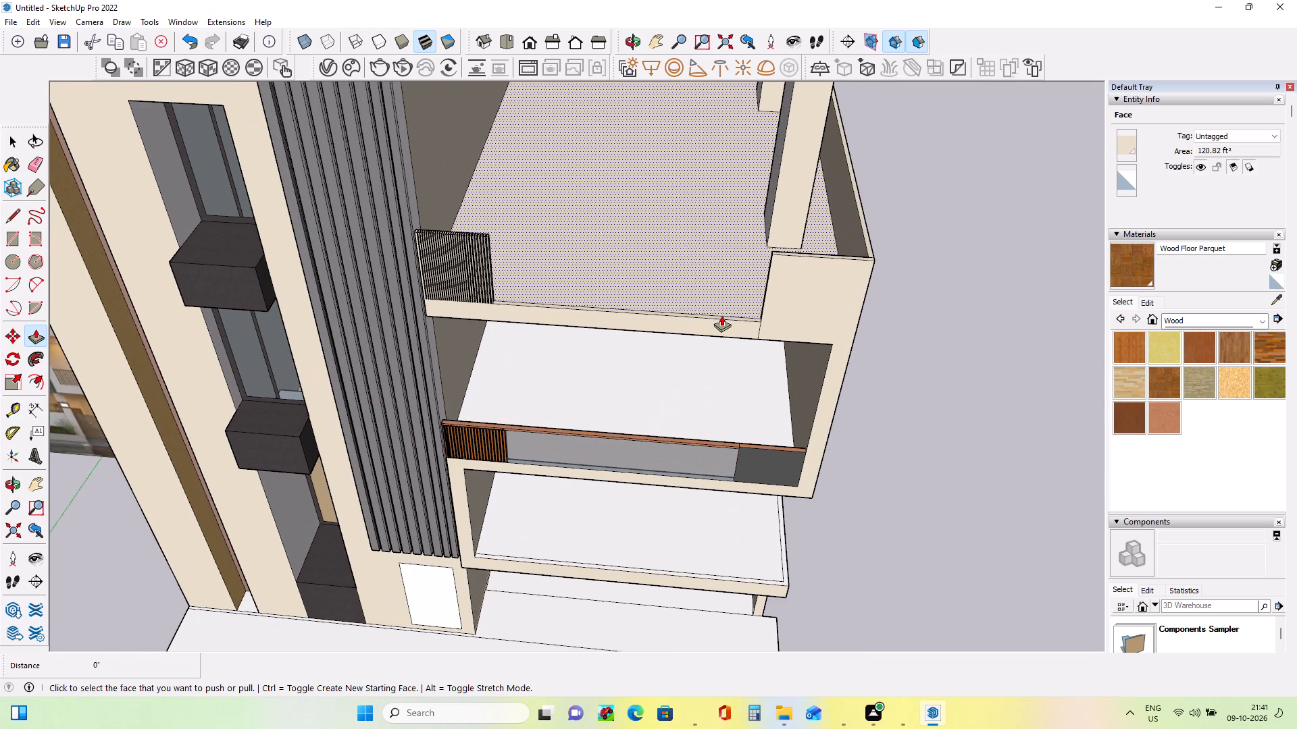
{"action": "left_click", "coordinate": [721, 320]}
{"action": "left_click", "coordinate": [808, 246]}
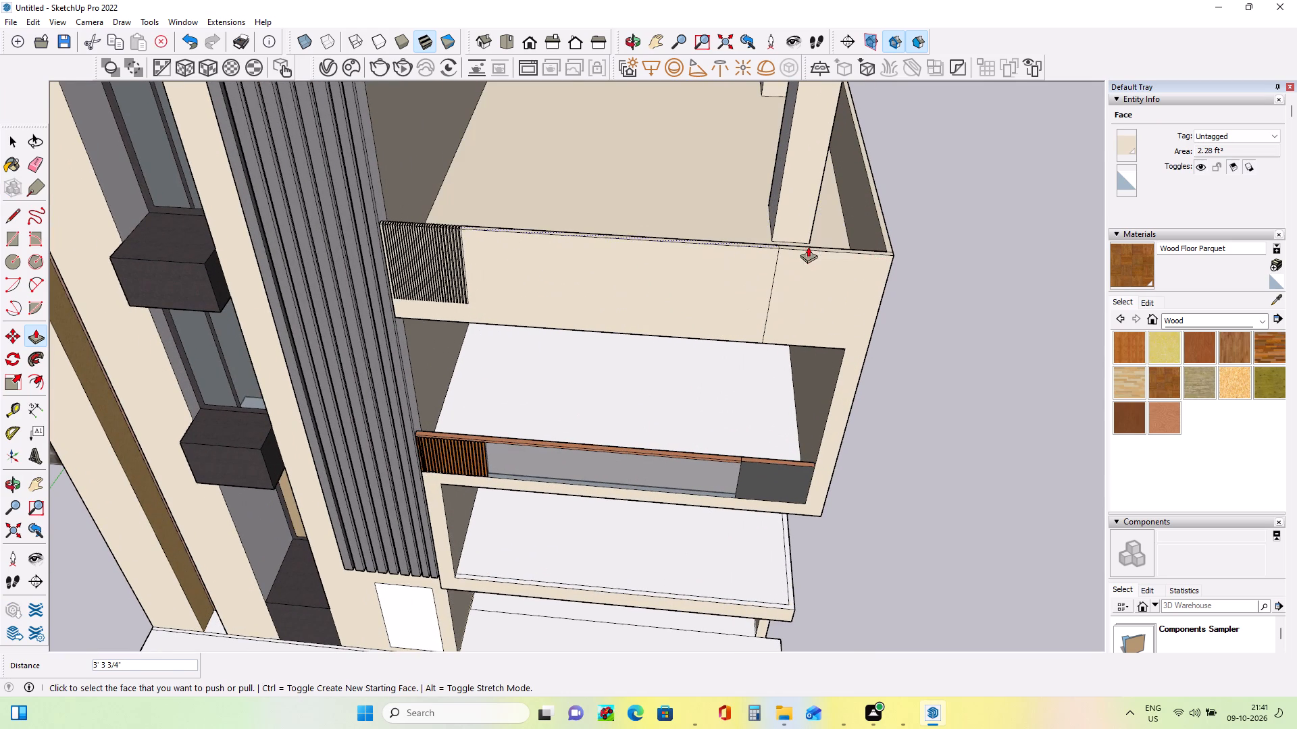
Draw a horizontal line about 11' 15/16" long across the raised front, from the slats' lower corner to the corner section's edge.
{"action": "middle_click_drag", "start_coordinate": [830, 346], "coordinate": [872, 312]}
{"action": "left_click", "coordinate": [11, 211]}
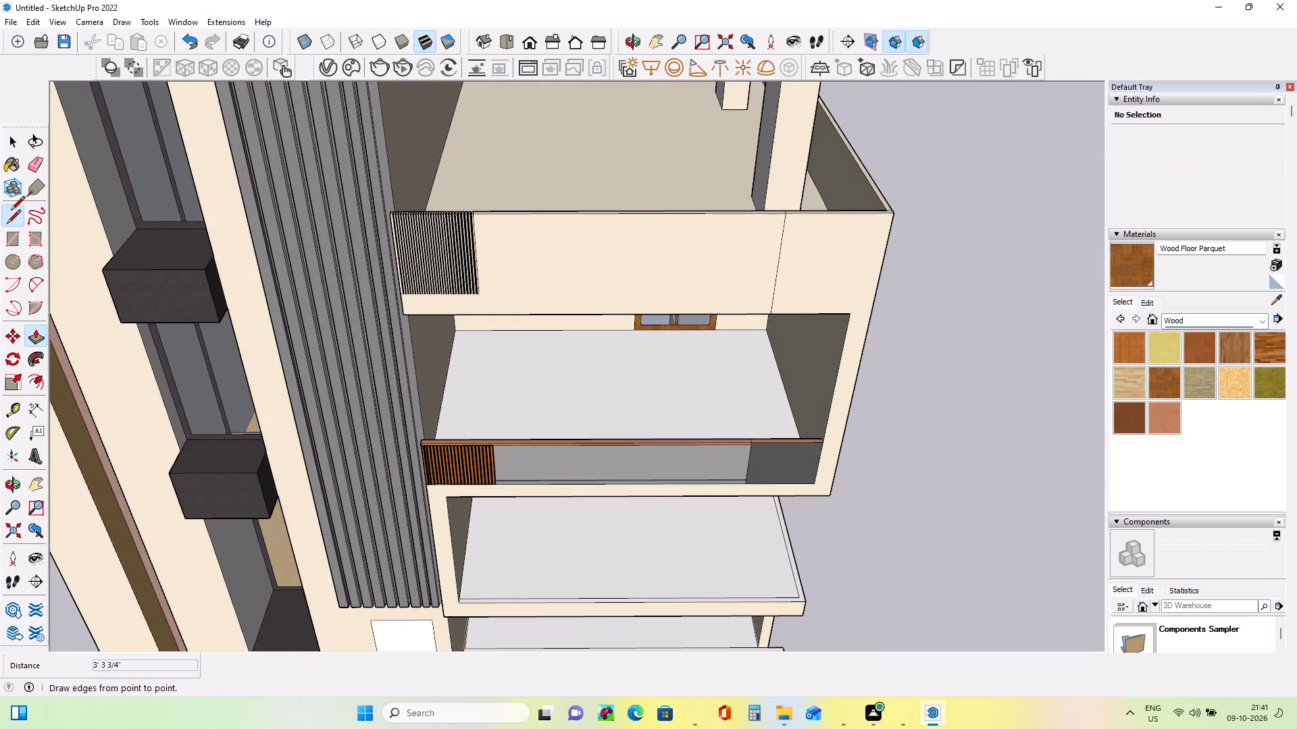
{"action": "left_click", "coordinate": [480, 298]}
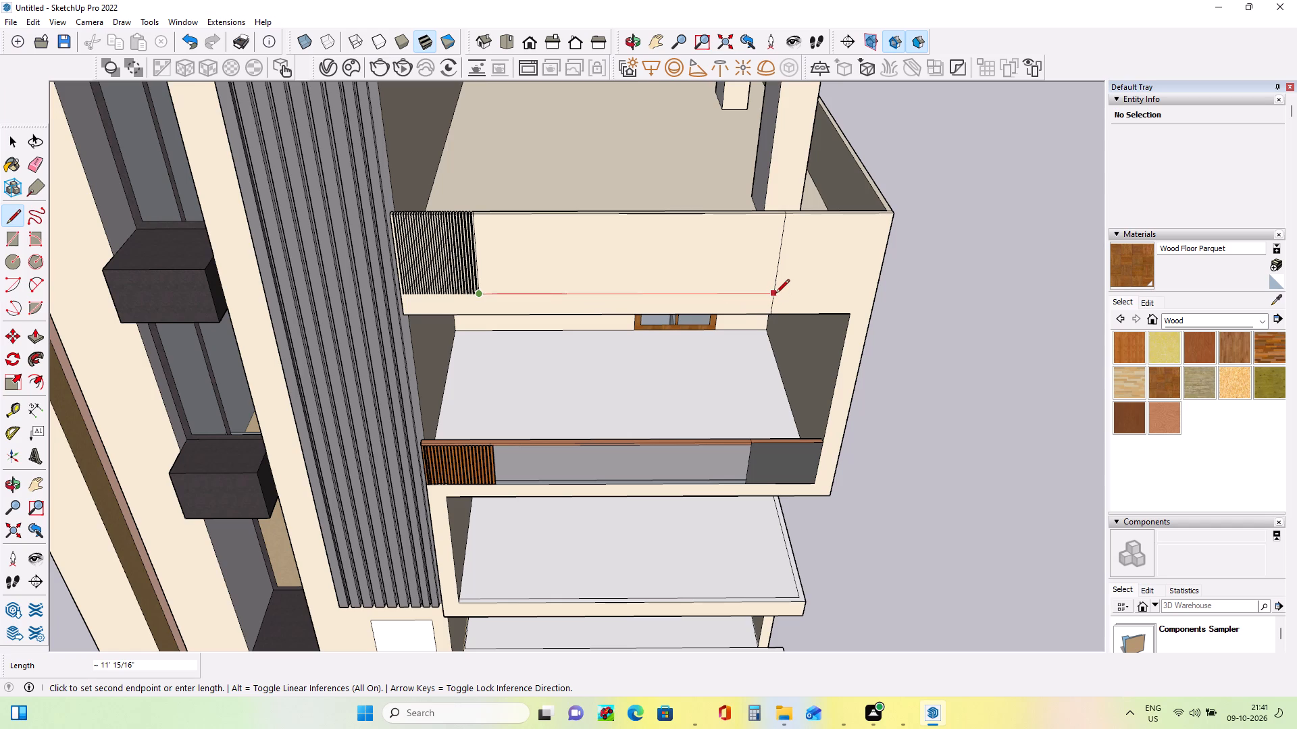
{"action": "left_click", "coordinate": [775, 294]}
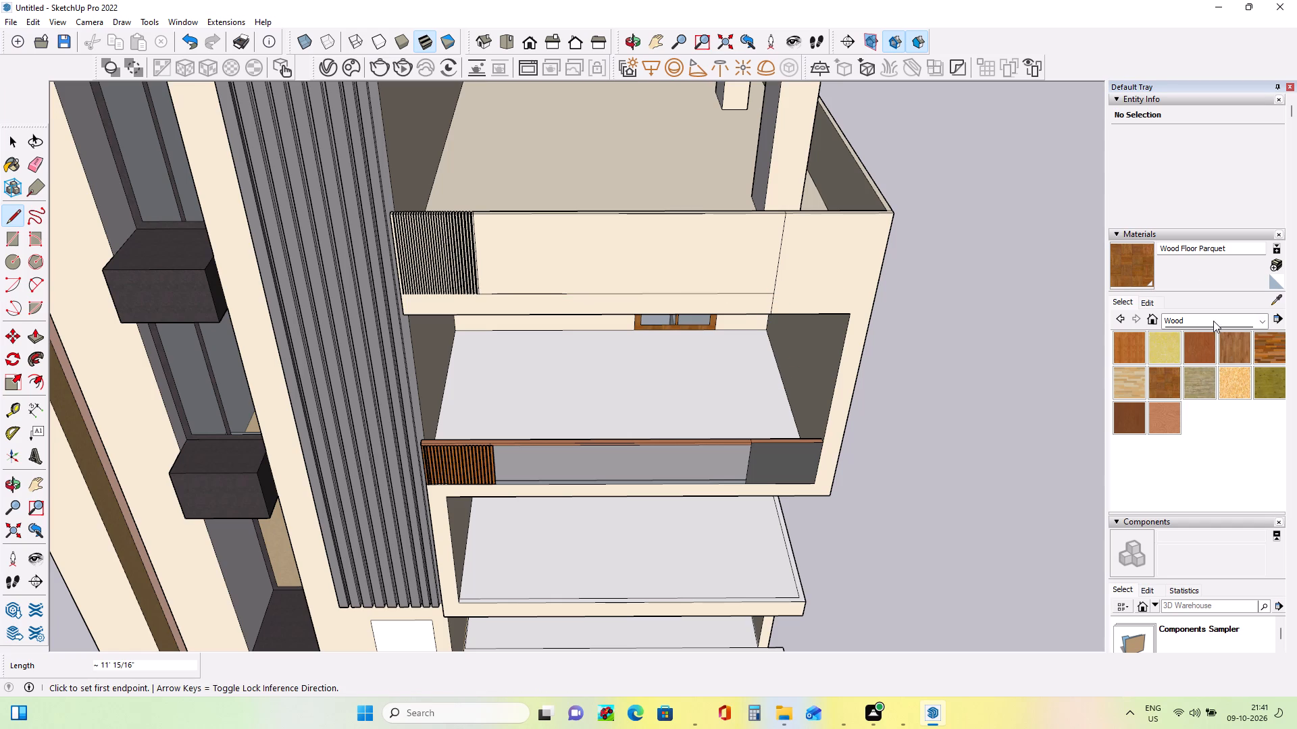
Paint the upper terrace's front panel between the slats and corner section with Translucent Glass Gray from Glass and Mirrors.
{"action": "left_click", "coordinate": [1213, 321]}
{"action": "left_click", "coordinate": [1204, 389]}
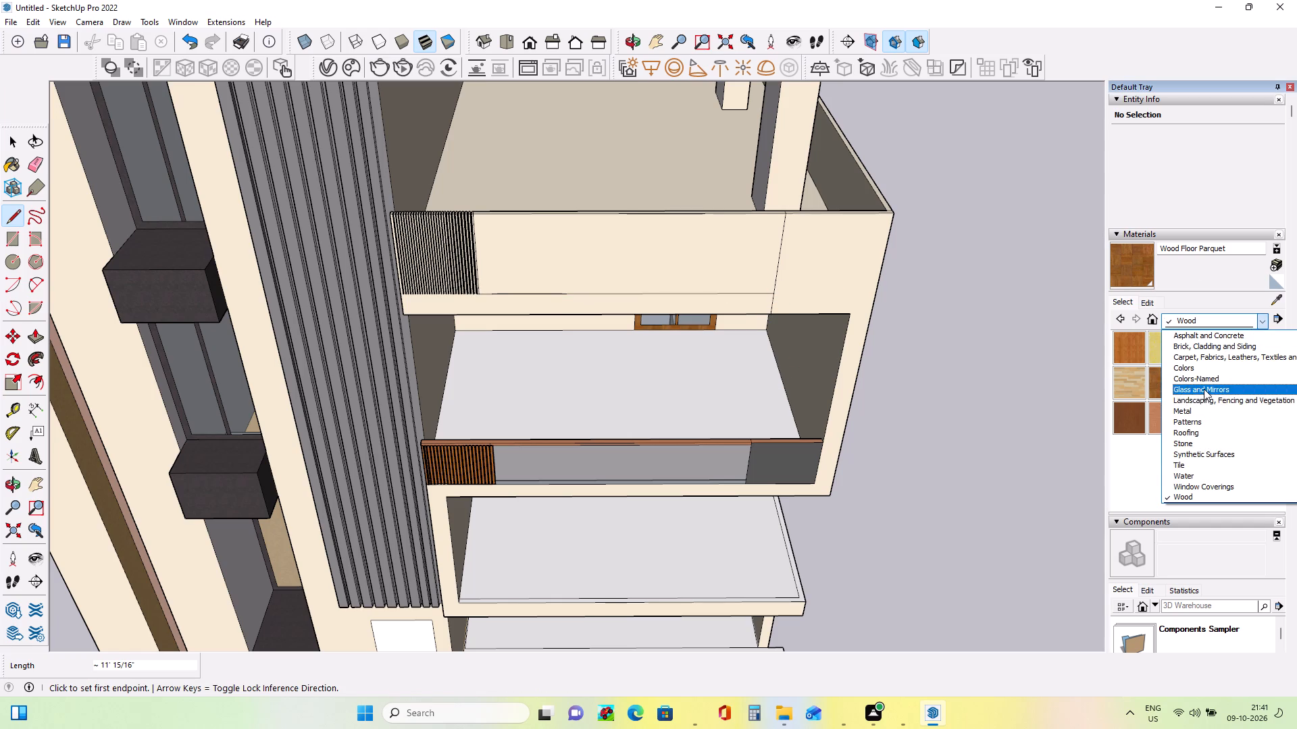
{"action": "left_click", "coordinate": [680, 246]}
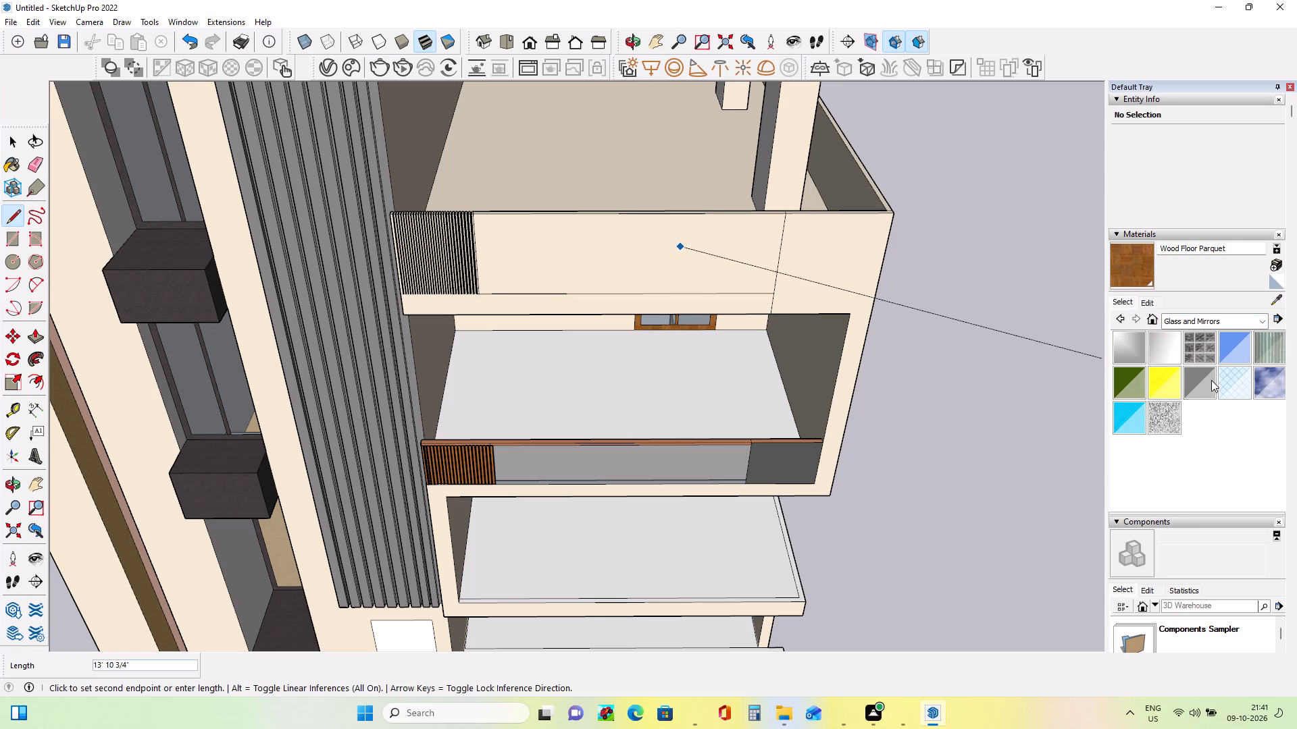
{"action": "left_click", "coordinate": [1211, 380]}
{"action": "left_click", "coordinate": [681, 244]}
{"action": "middle_click_drag", "start_coordinate": [768, 293], "coordinate": [549, 462]}
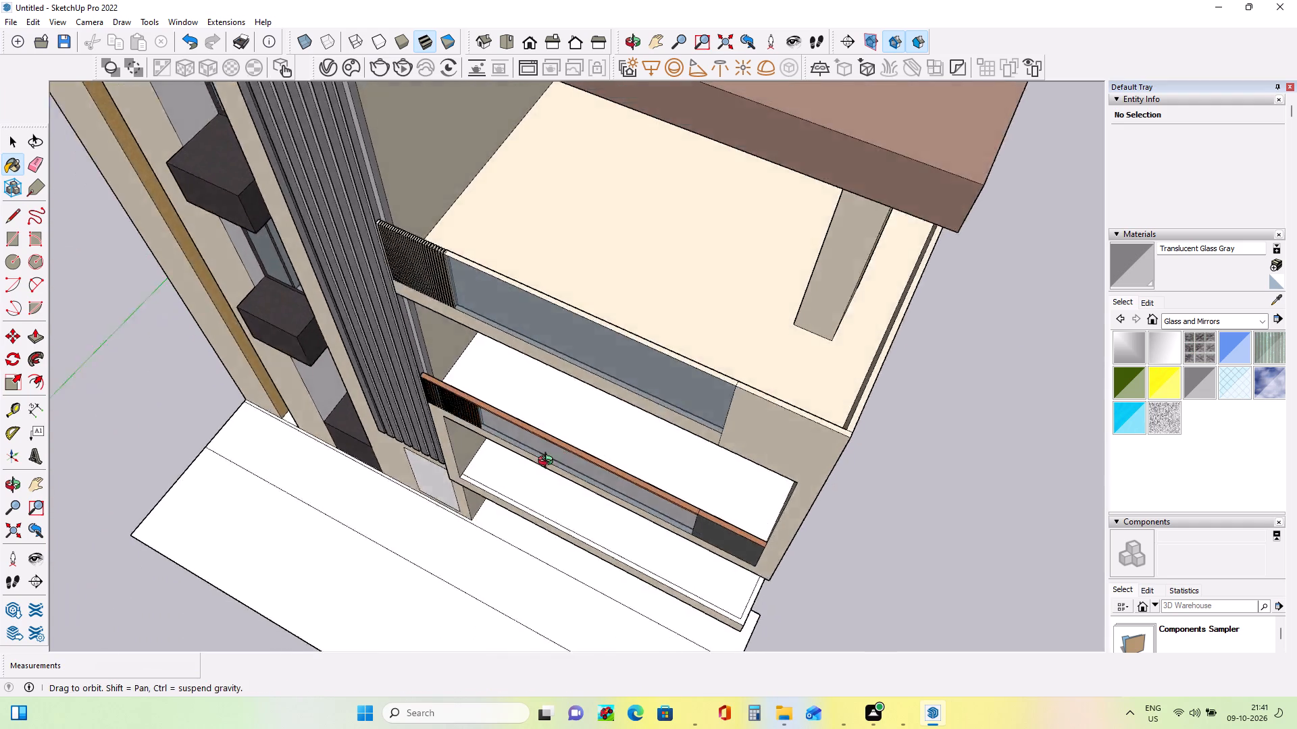
{"action": "middle_click_drag", "start_coordinate": [549, 462], "coordinate": [513, 476]}
{"action": "middle_click_drag", "start_coordinate": [604, 371], "coordinate": [406, 356]}
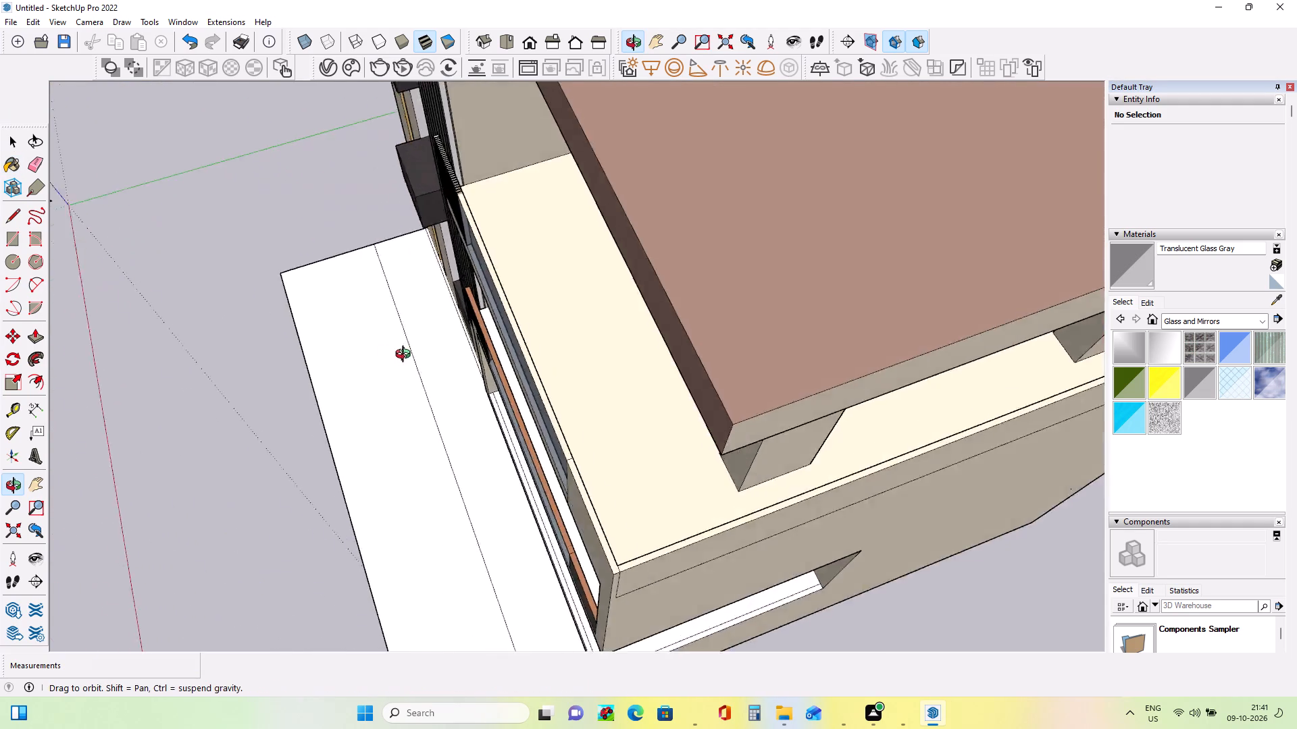
{"action": "middle_click_drag", "start_coordinate": [406, 356], "coordinate": [279, 340]}
{"action": "left_click", "coordinate": [476, 386]}
Push/Pull the top face of the upper terrace's side parapet up 3" to form a cap.
{"action": "middle_click_drag", "start_coordinate": [442, 399], "coordinate": [962, 347]}
{"action": "middle_click_drag", "start_coordinate": [758, 290], "coordinate": [890, 275]}
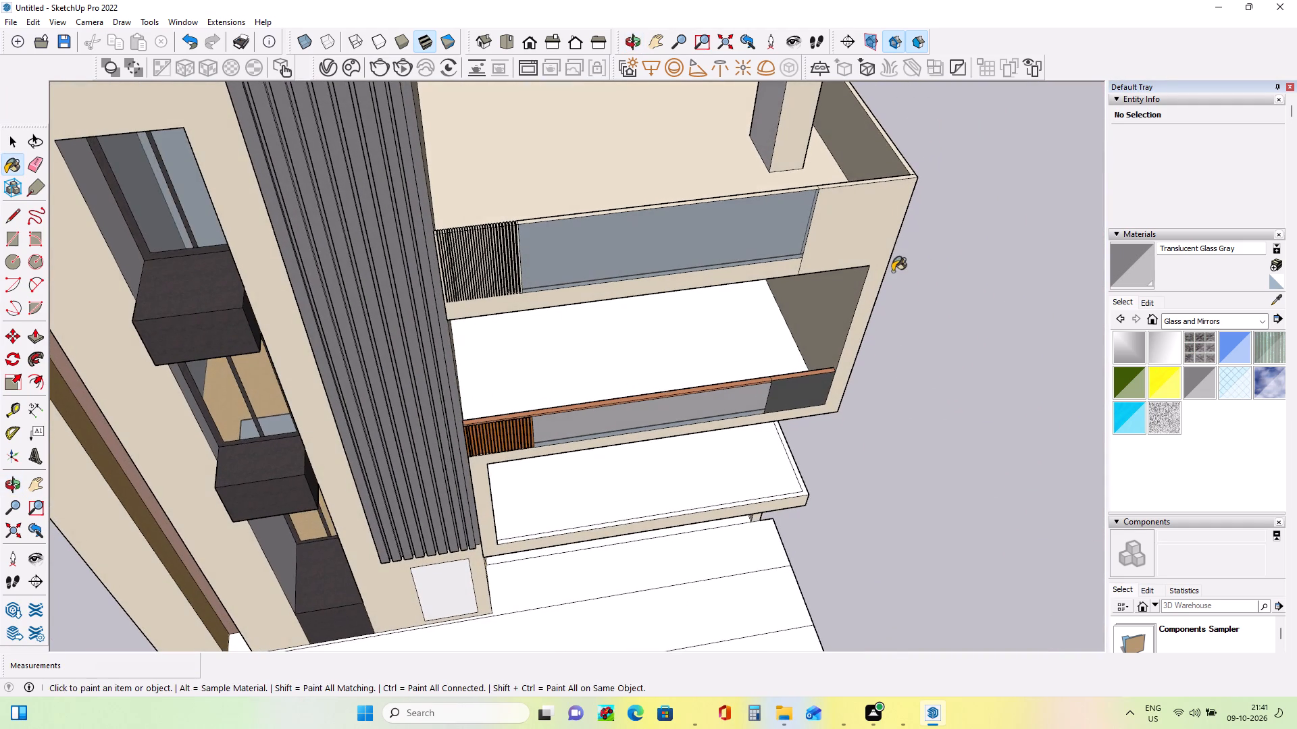
{"action": "middle_click_drag", "start_coordinate": [933, 209], "coordinate": [922, 234]}
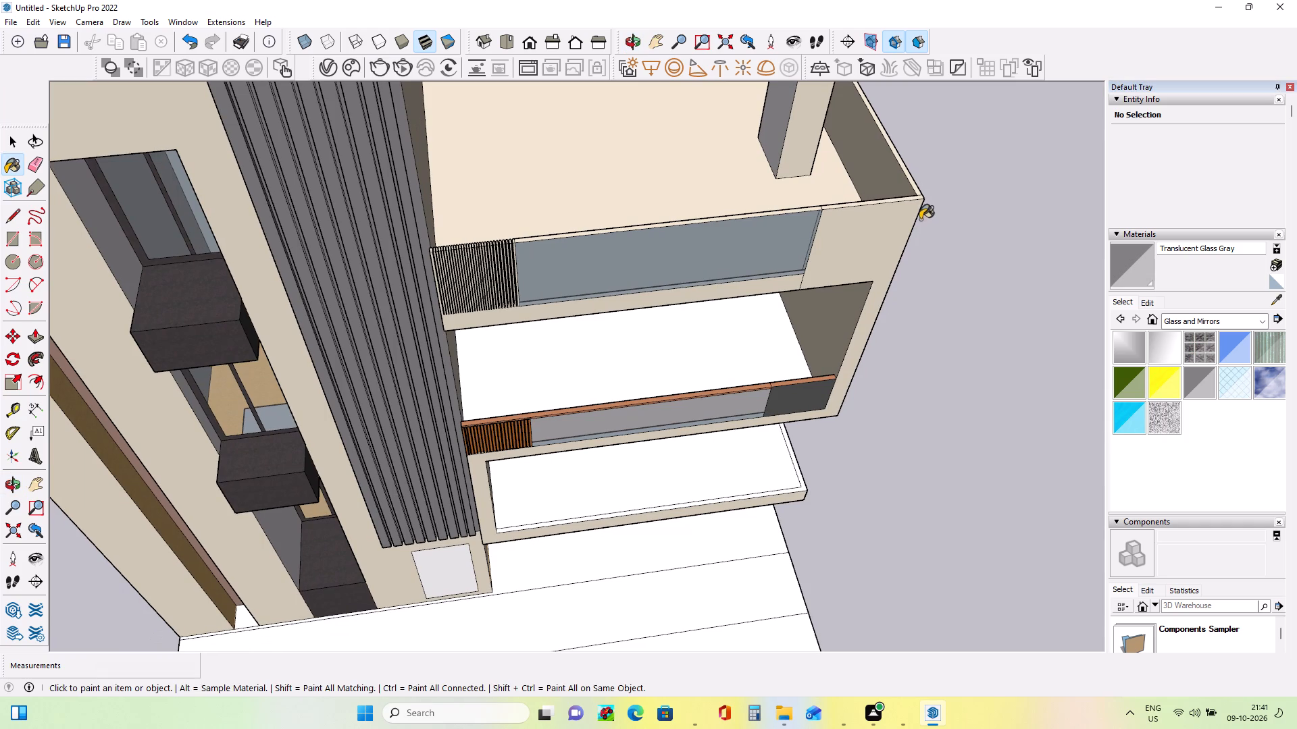
{"action": "middle_click_drag", "start_coordinate": [895, 240], "coordinate": [895, 246]}
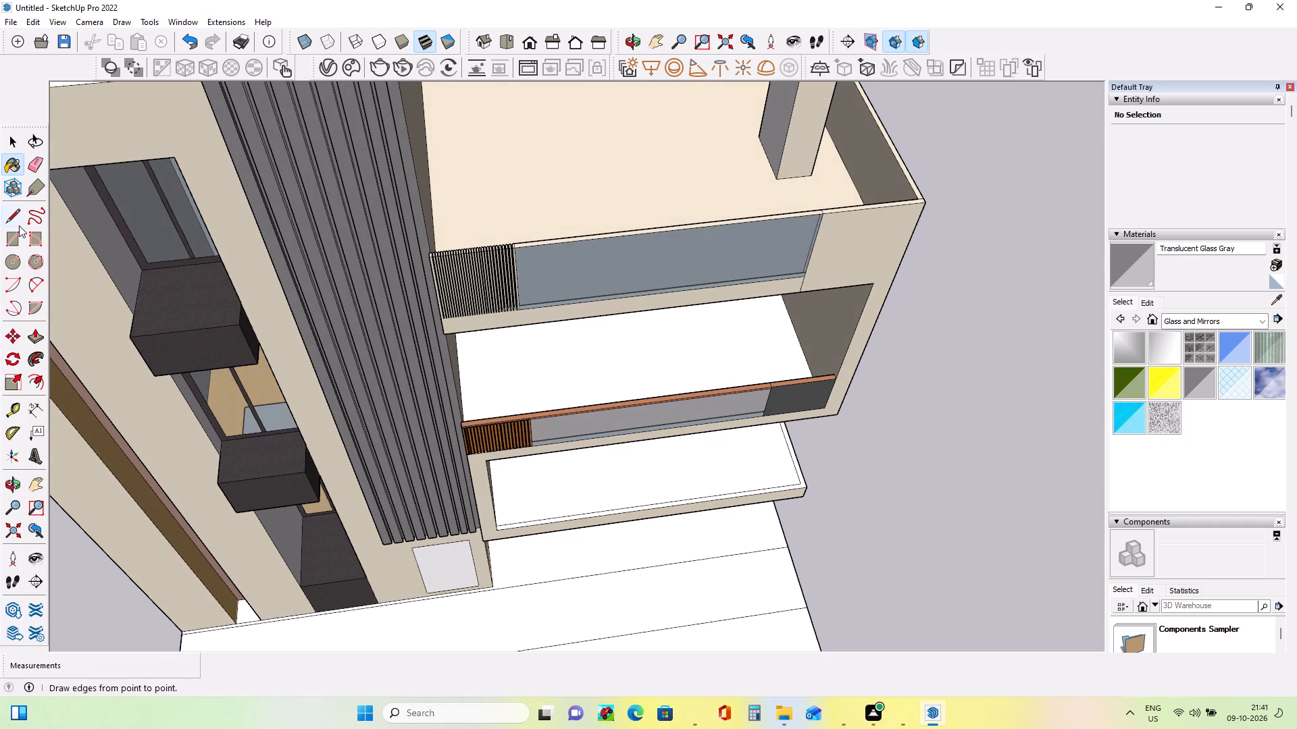
{"action": "left_click", "coordinate": [36, 335]}
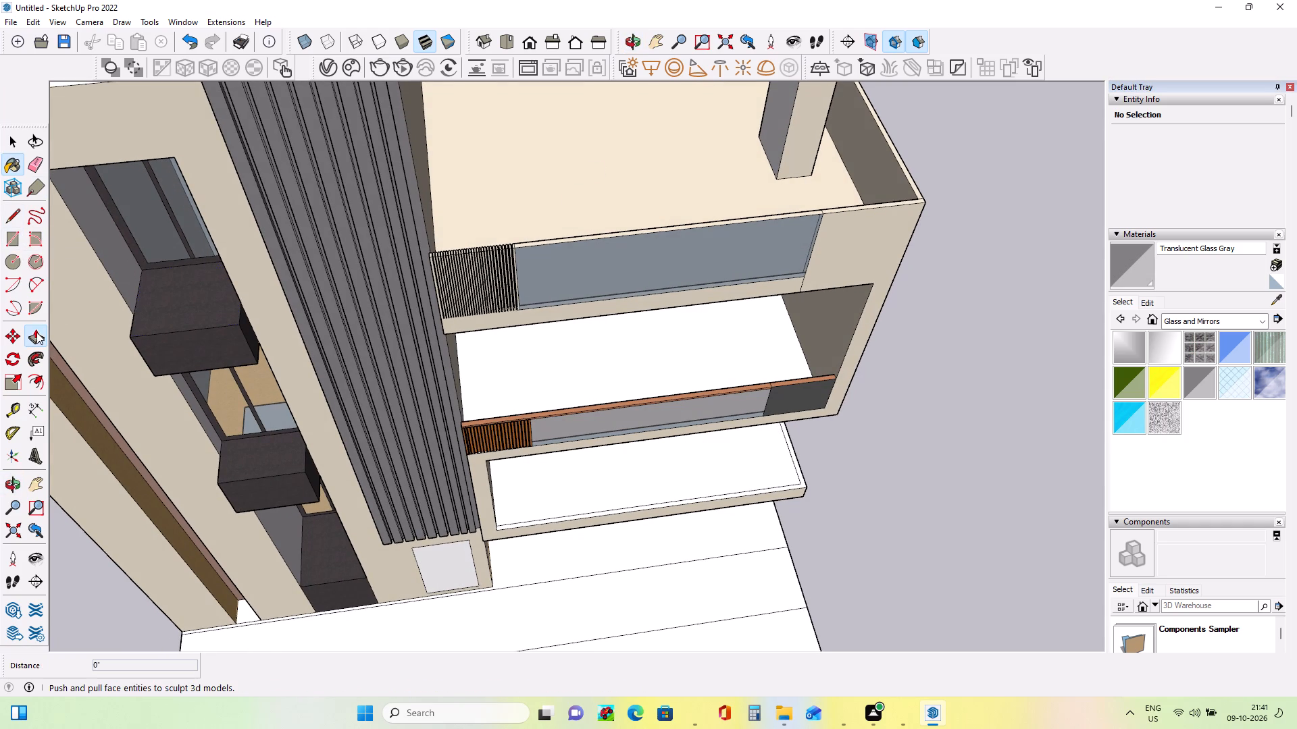
{"action": "left_click", "coordinate": [916, 190]}
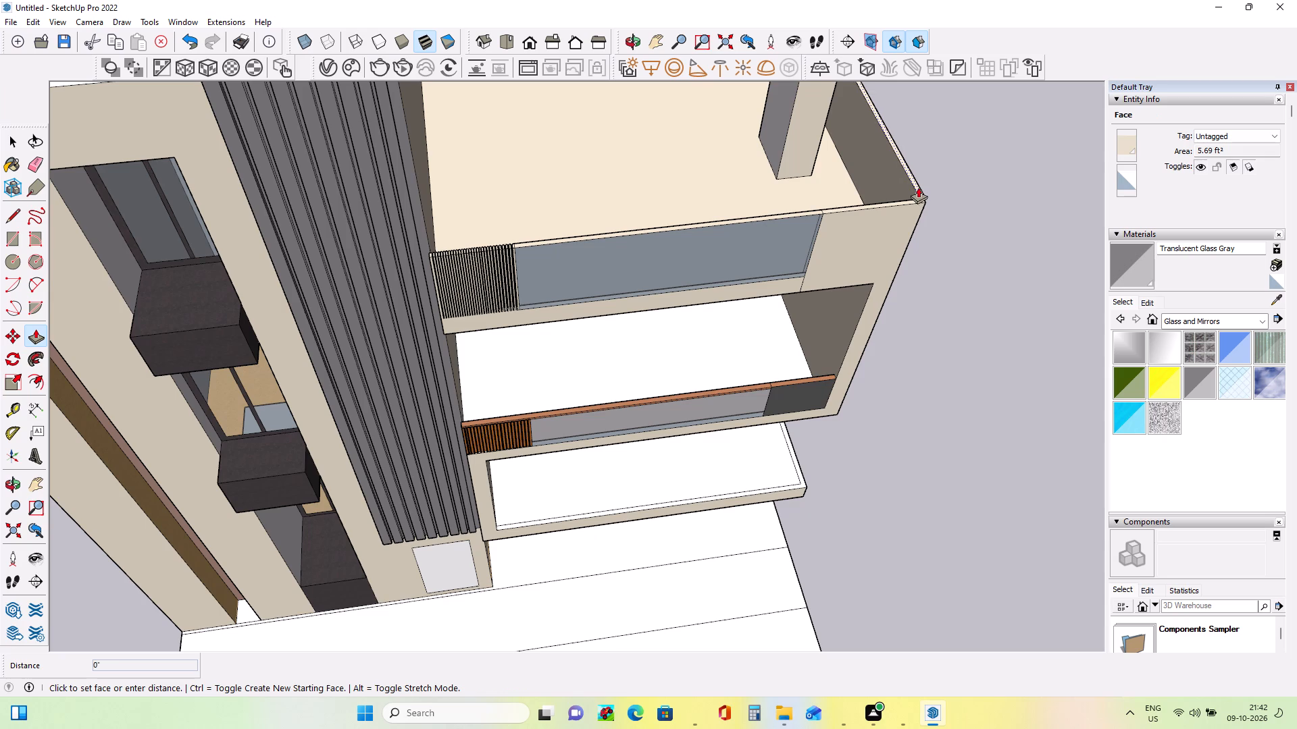
{"action": "left_click", "coordinate": [919, 185]}
Extend the front end face of the side parapet's raised cap about 2 1/2" to the terrace's front face.
{"action": "scroll", "coordinate": [917, 198], "scroll_direction": "up", "scroll_amount": 5}
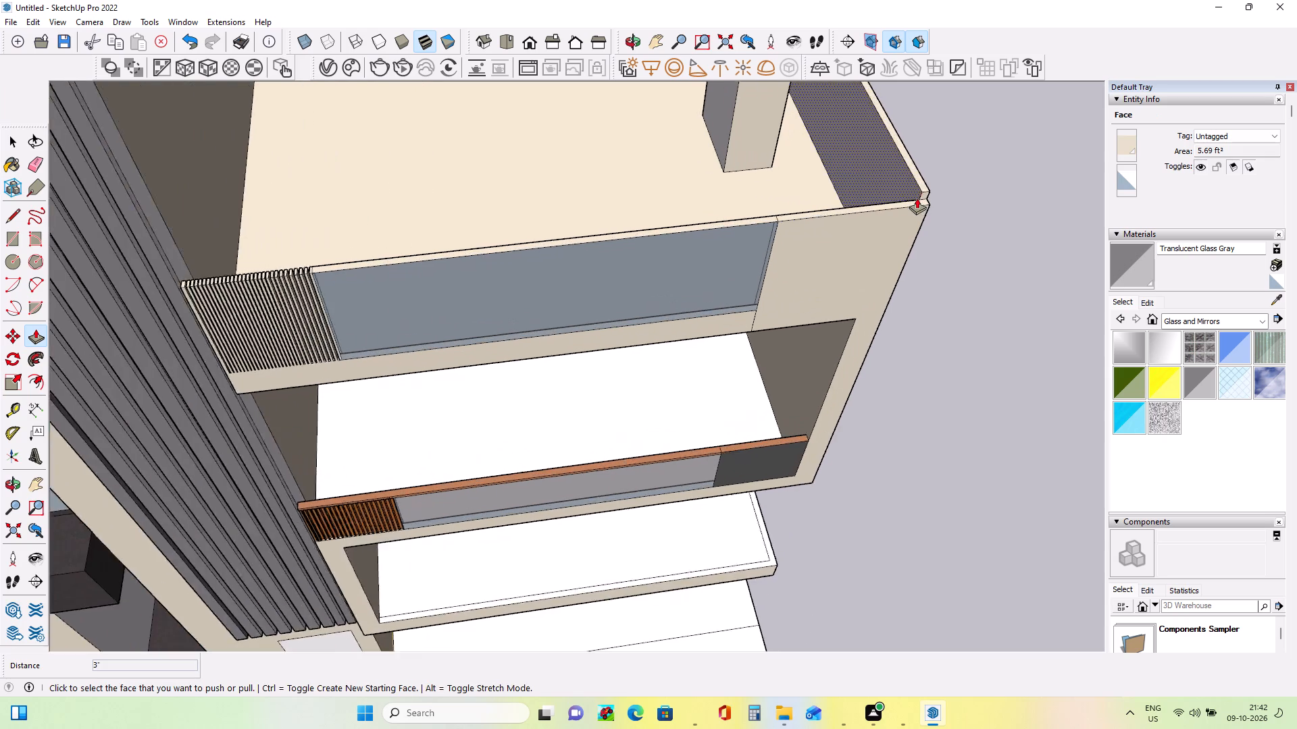
{"action": "scroll", "coordinate": [917, 198], "scroll_direction": "up", "scroll_amount": 2}
{"action": "left_click", "coordinate": [928, 190]}
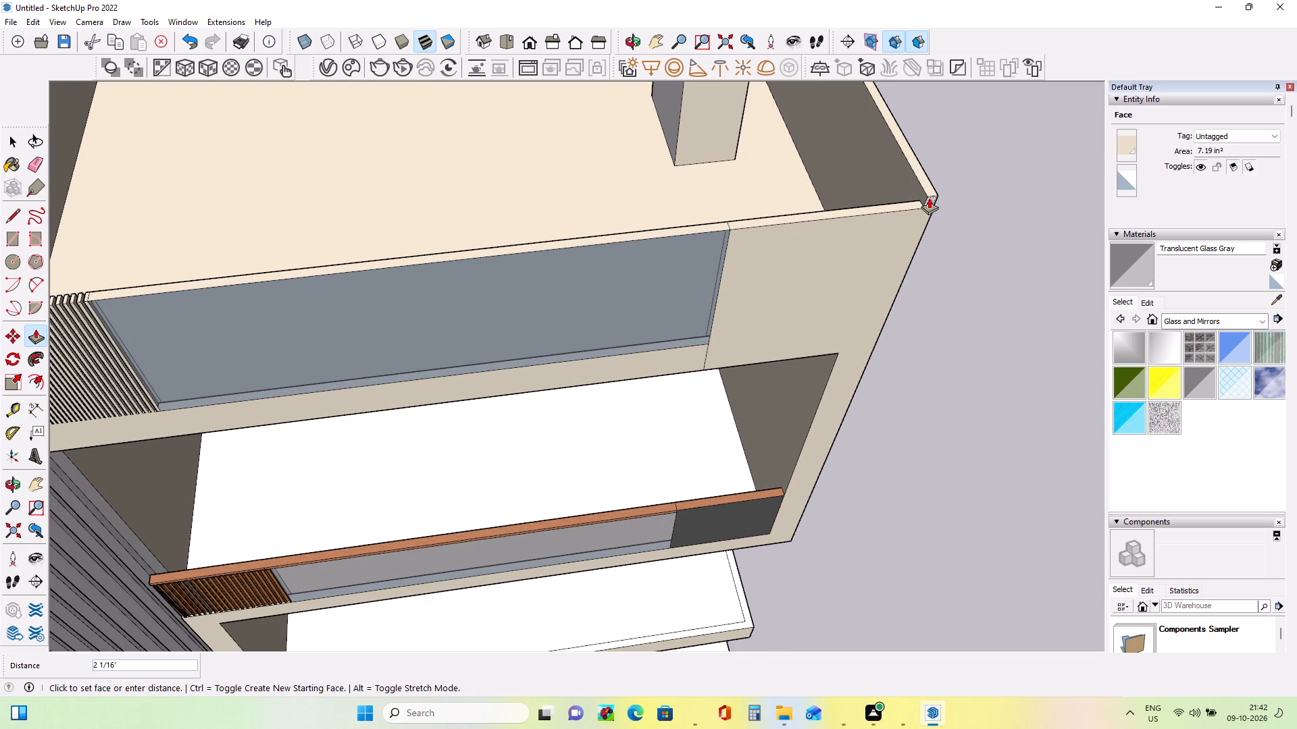
{"action": "left_click", "coordinate": [919, 207]}
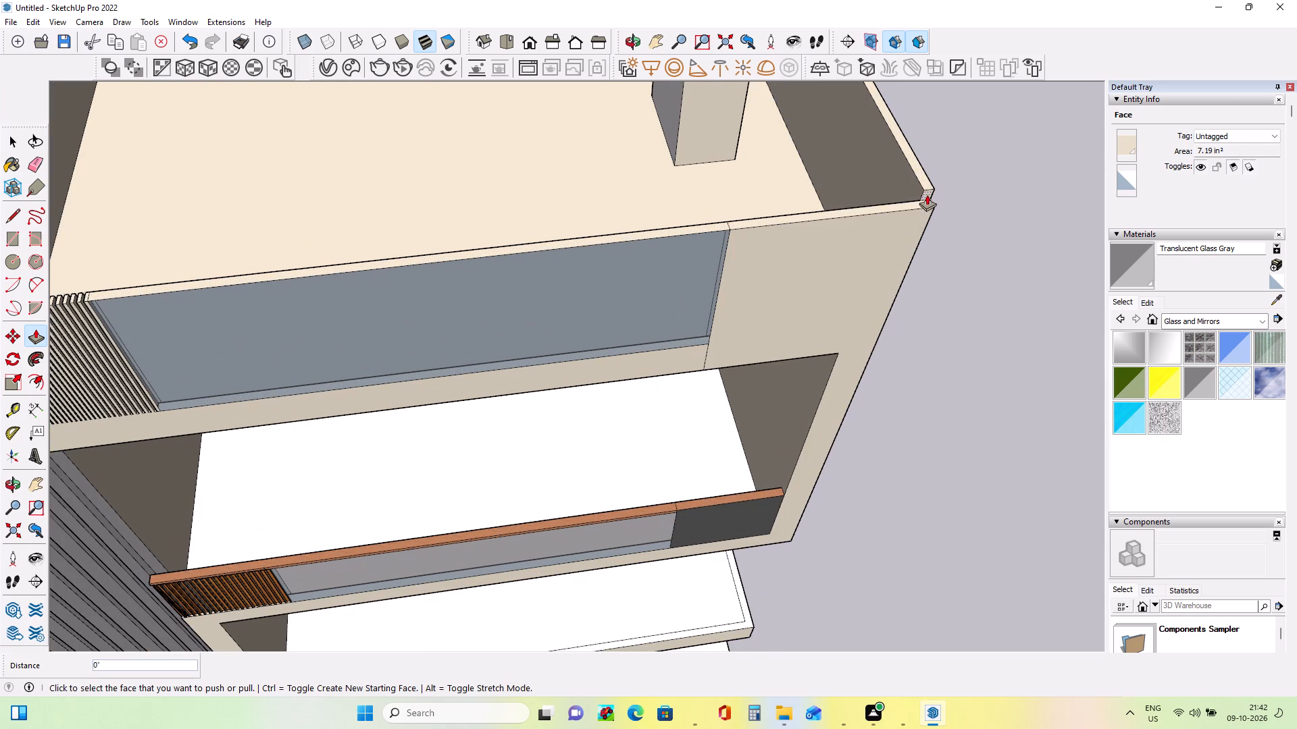
{"action": "left_click", "coordinate": [928, 192]}
{"action": "left_click", "coordinate": [917, 212]}
Draw a 3" vertical line on the cap's inner side at the front corner, separating its end from the side run.
{"action": "middle_click_drag", "start_coordinate": [857, 238], "coordinate": [880, 240]}
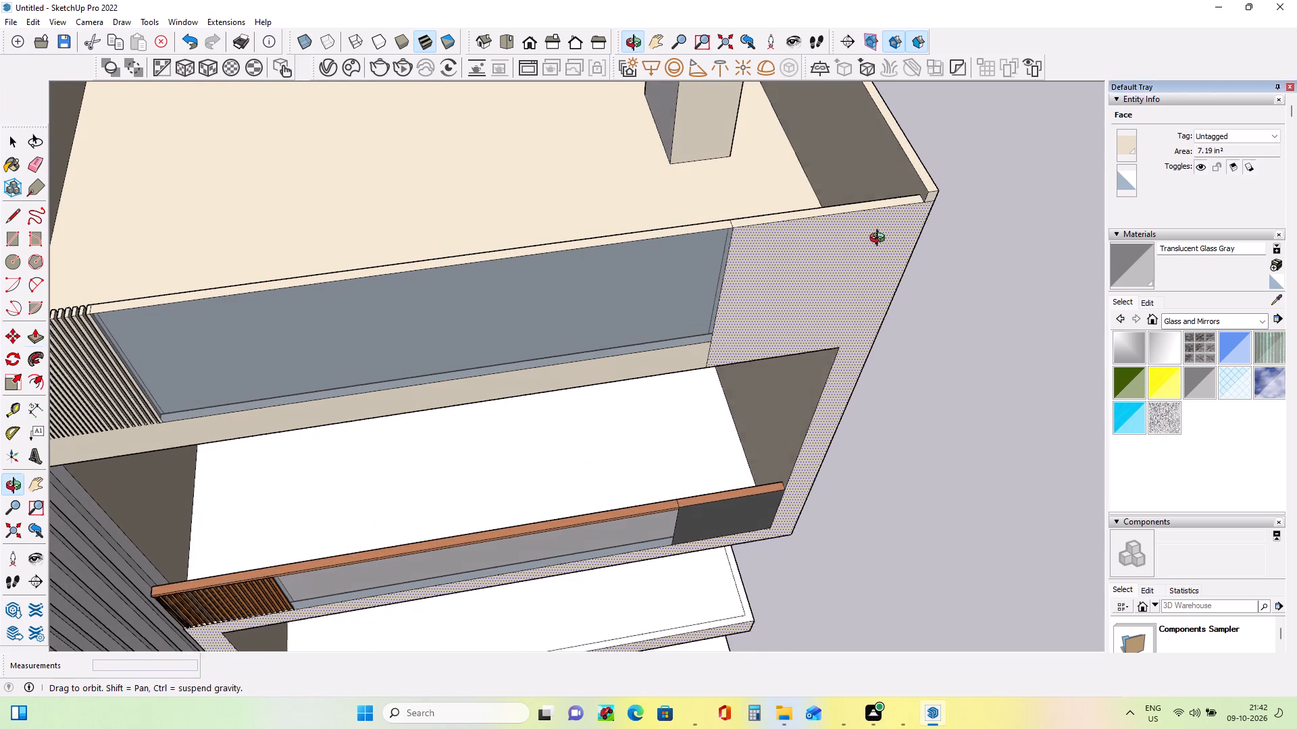
{"action": "middle_click_drag", "start_coordinate": [880, 240], "coordinate": [956, 237]}
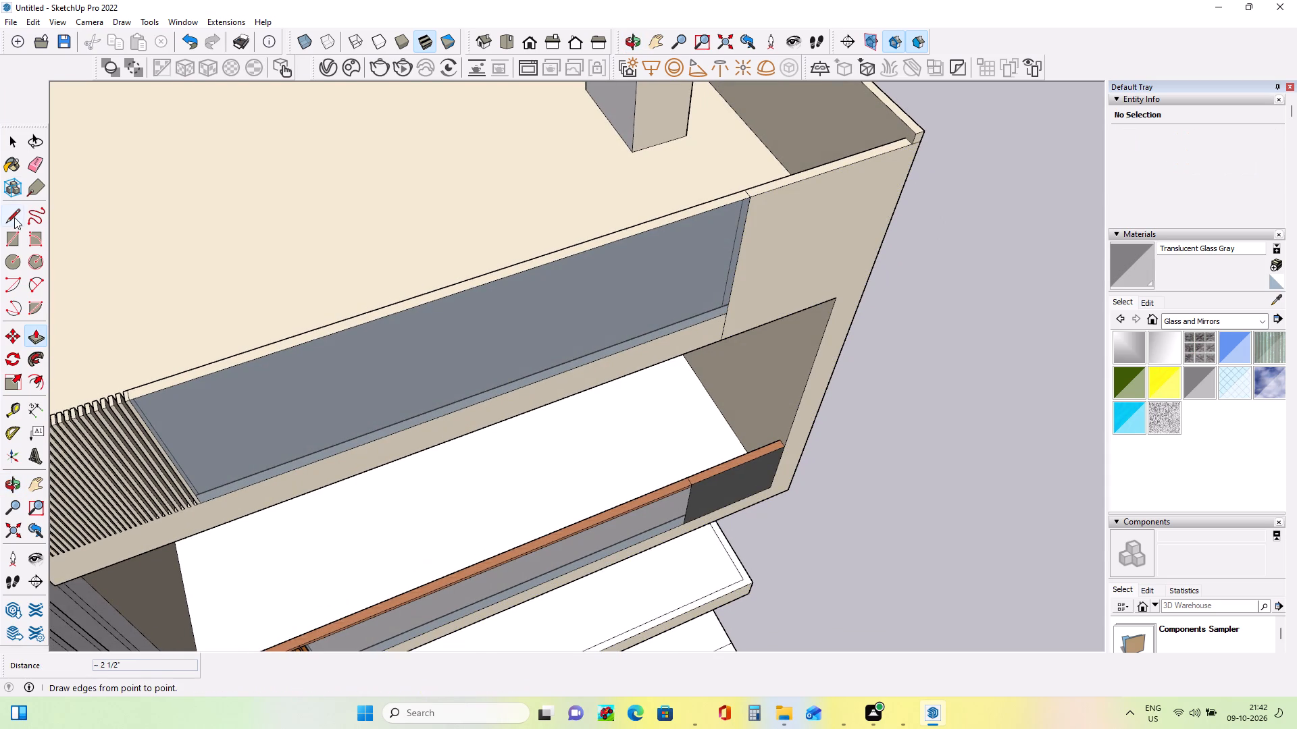
{"action": "left_click", "coordinate": [14, 217]}
{"action": "scroll", "coordinate": [908, 152], "scroll_direction": "up", "scroll_amount": 3}
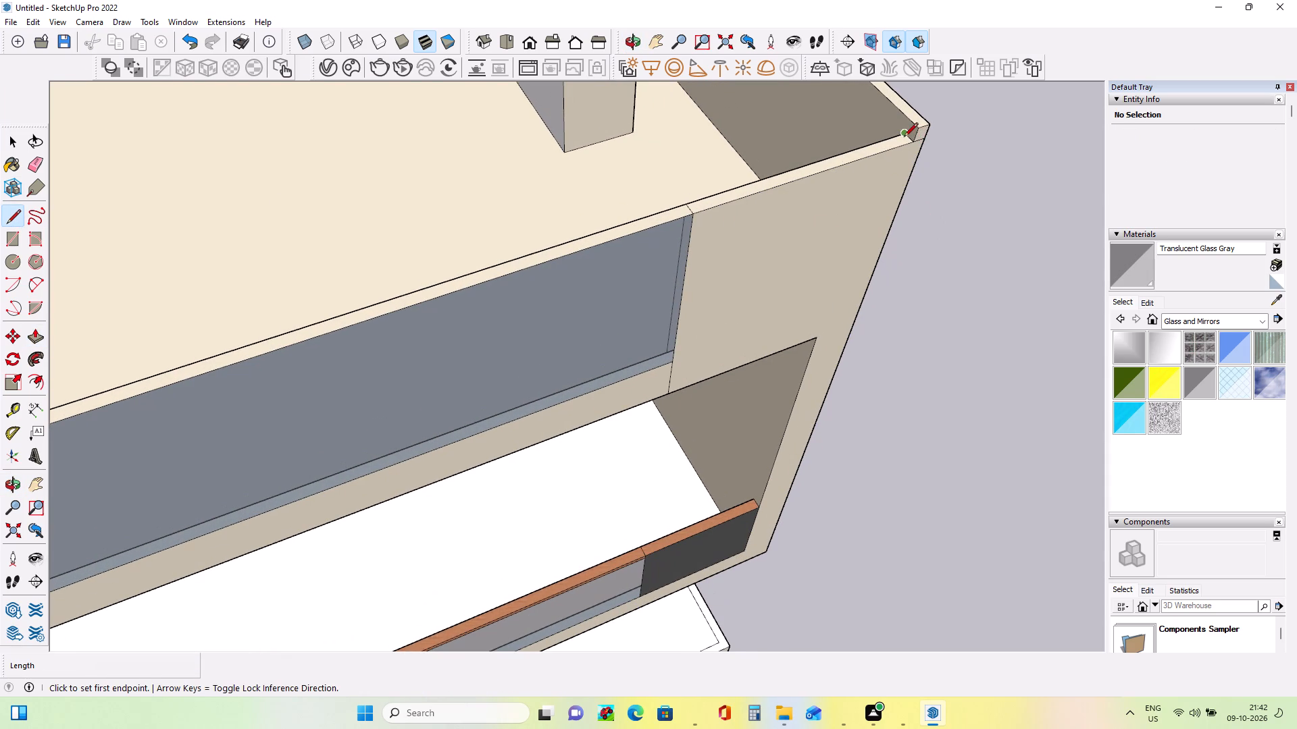
{"action": "left_click", "coordinate": [904, 138]}
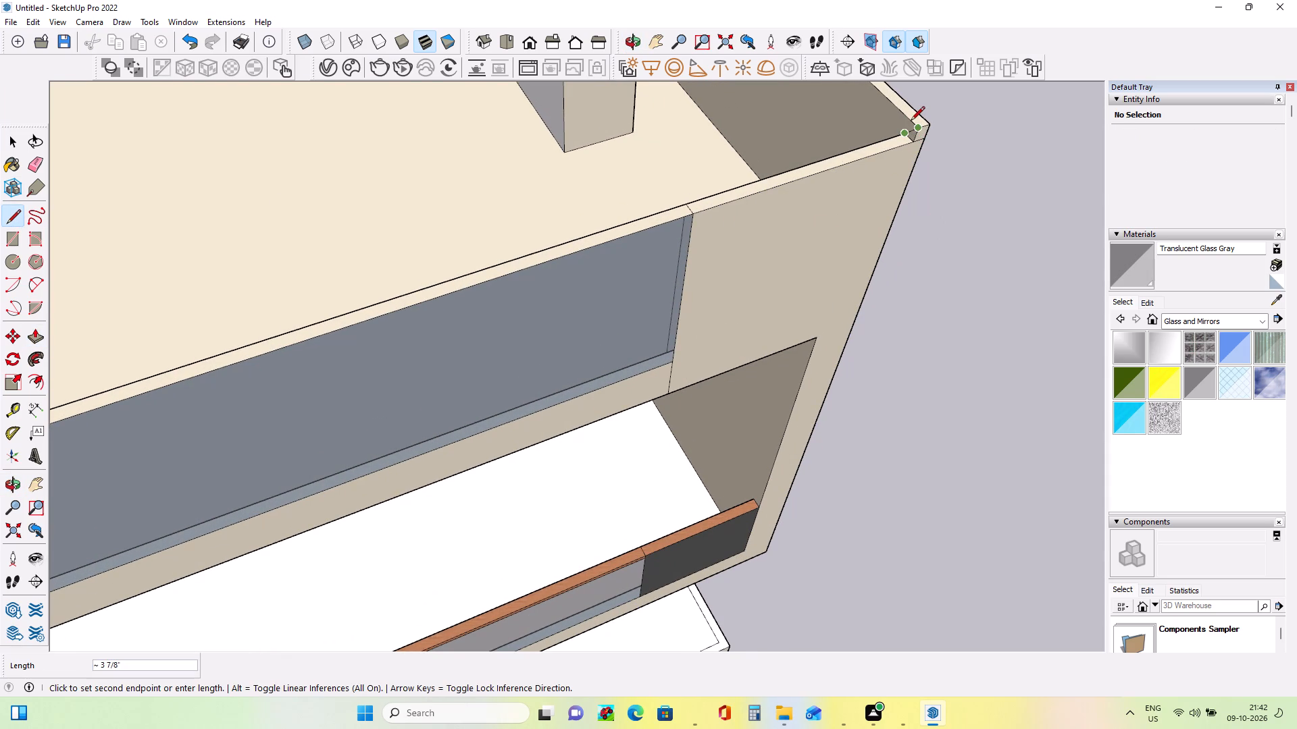
{"action": "scroll", "coordinate": [912, 123], "scroll_direction": "up", "scroll_amount": 4}
{"action": "left_click", "coordinate": [910, 117]}
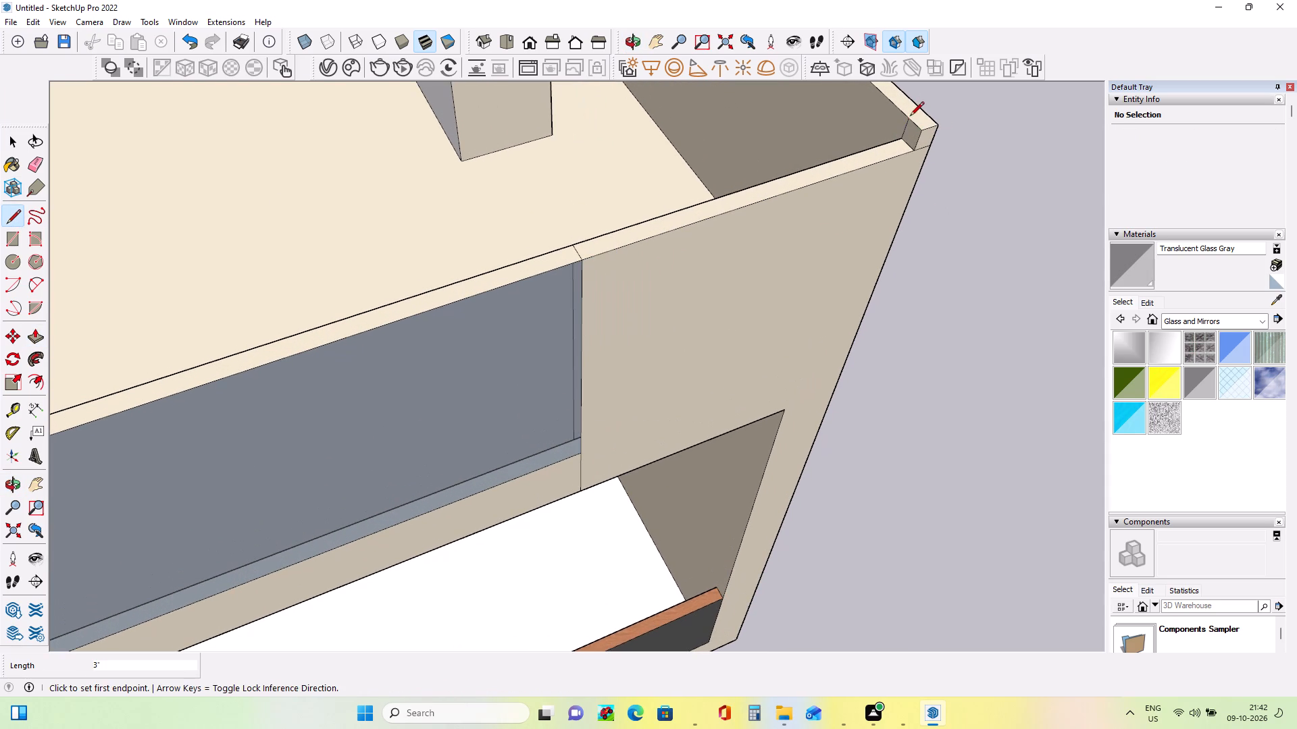
{"action": "scroll", "coordinate": [975, 191], "scroll_direction": "up", "scroll_amount": 1}
Push/Pull the cap's small inner end face about 3' 7 5/8" along the front parapet to the corner section's edge.
{"action": "scroll", "coordinate": [975, 196], "scroll_direction": "down", "scroll_amount": 5}
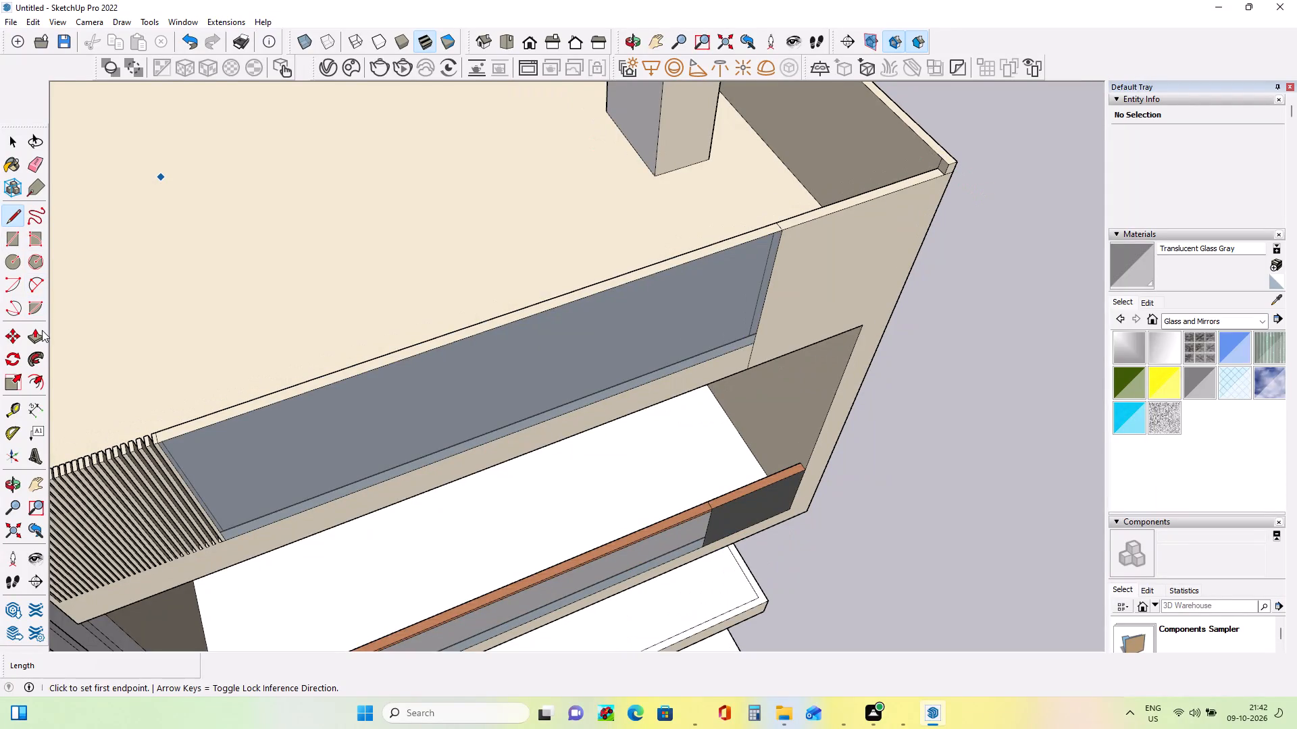
{"action": "left_click", "coordinate": [39, 334]}
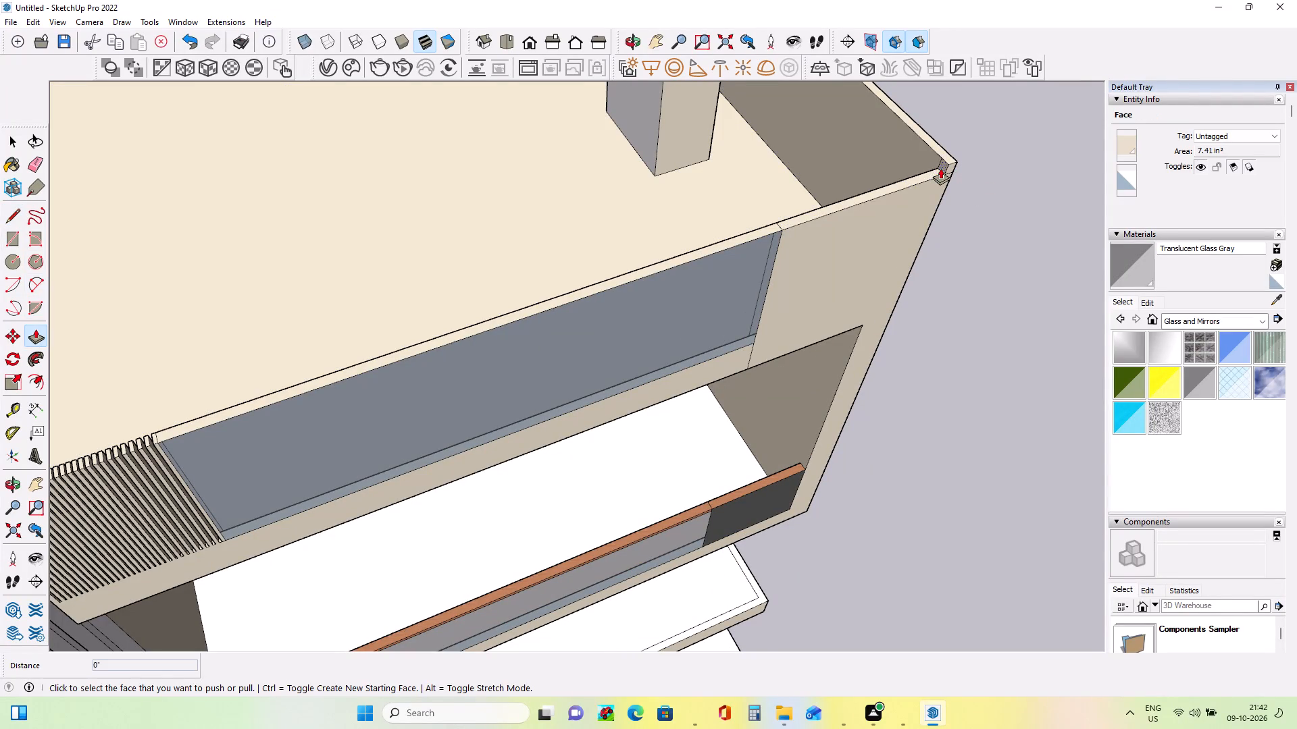
{"action": "left_click", "coordinate": [940, 168]}
{"action": "scroll", "coordinate": [732, 256], "scroll_direction": "down", "scroll_amount": 6}
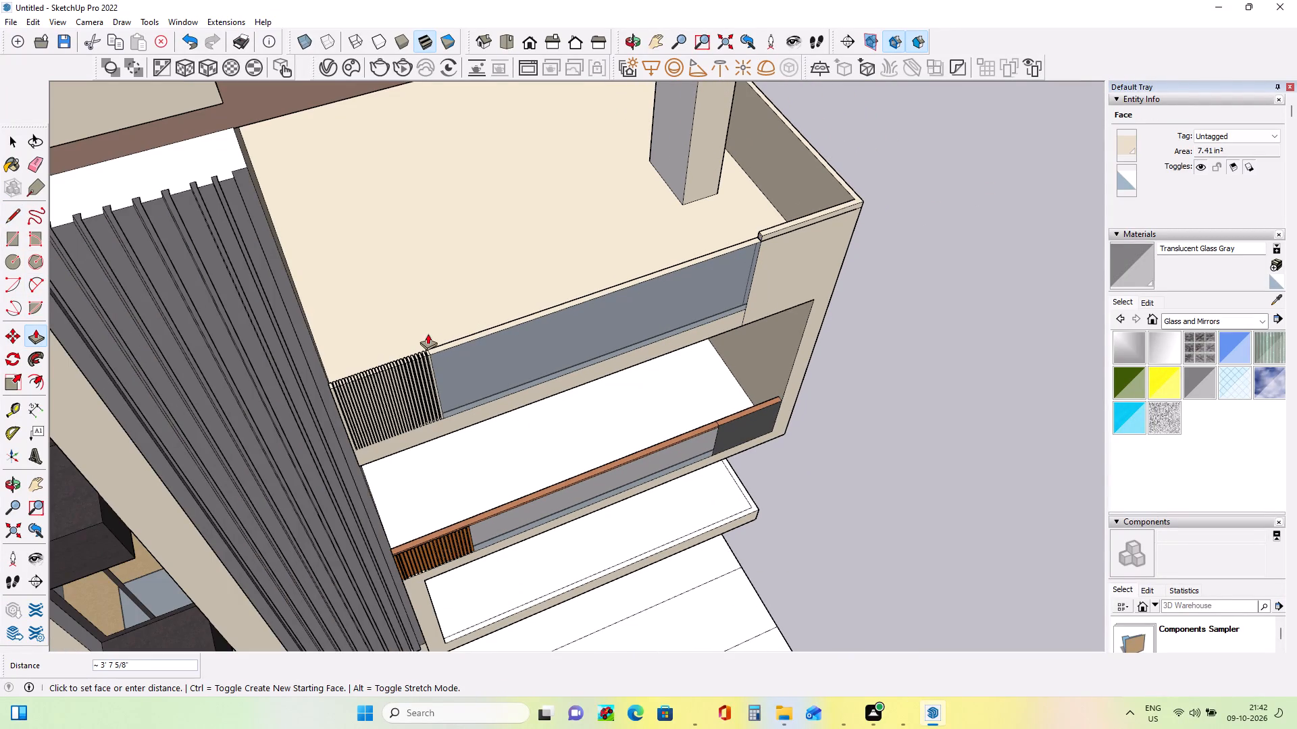
{"action": "left_click", "coordinate": [394, 363]}
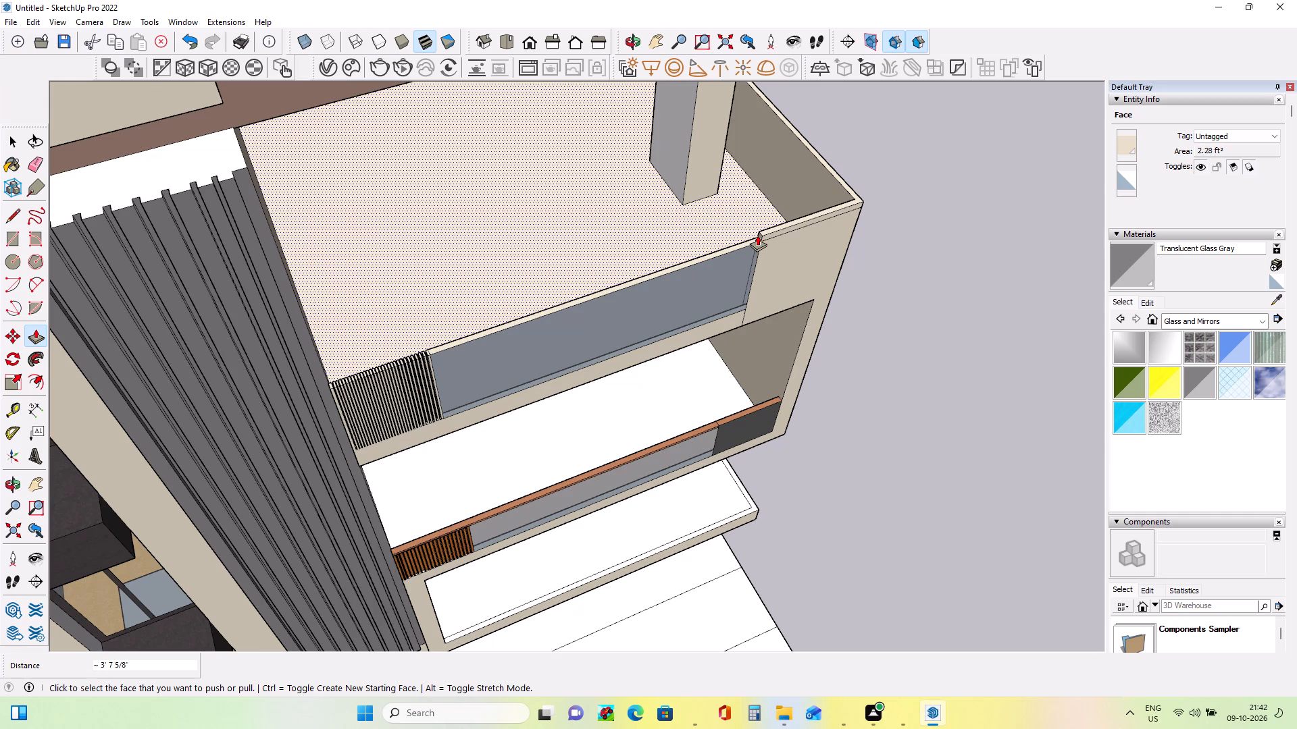
Push/Pull the cap's small end face about 11' 15/16" along the top of the upper terrace's front glass panel to the slats.
{"action": "scroll", "coordinate": [754, 242], "scroll_direction": "up", "scroll_amount": 9}
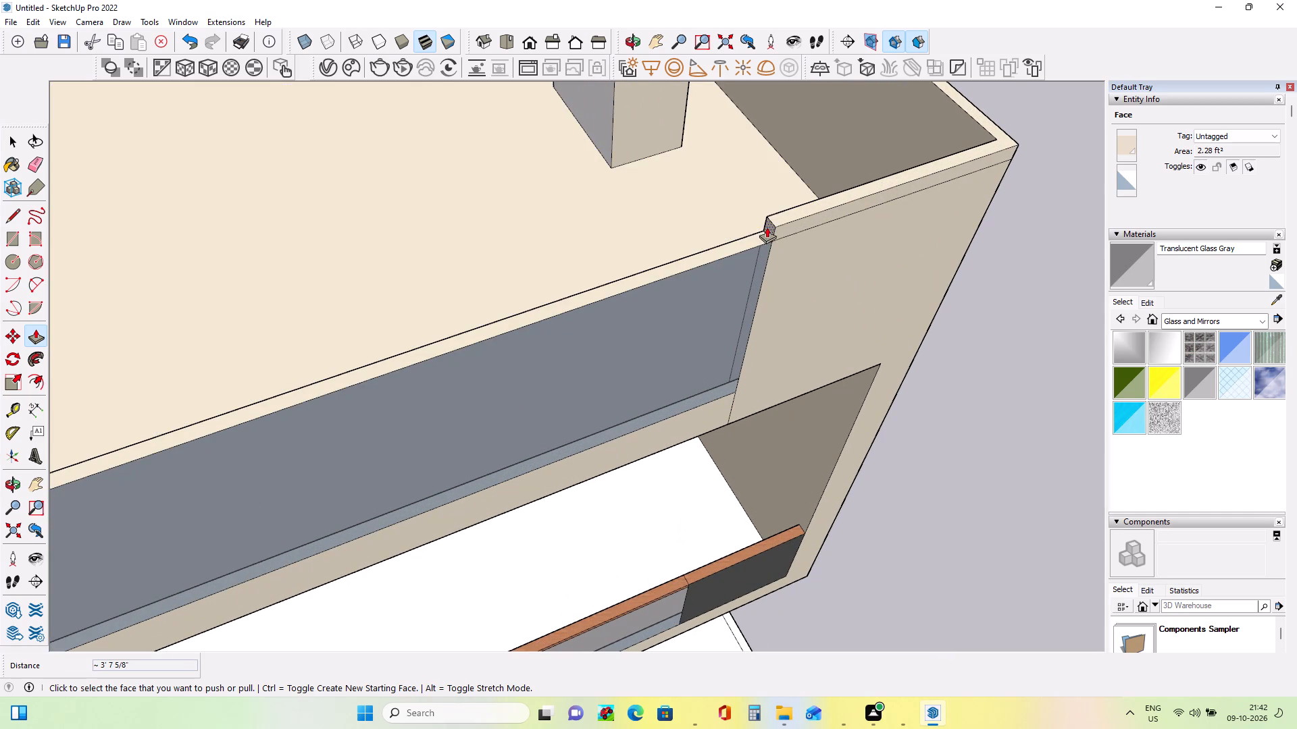
{"action": "left_click", "coordinate": [767, 228]}
{"action": "scroll", "coordinate": [346, 345], "scroll_direction": "down", "scroll_amount": 4}
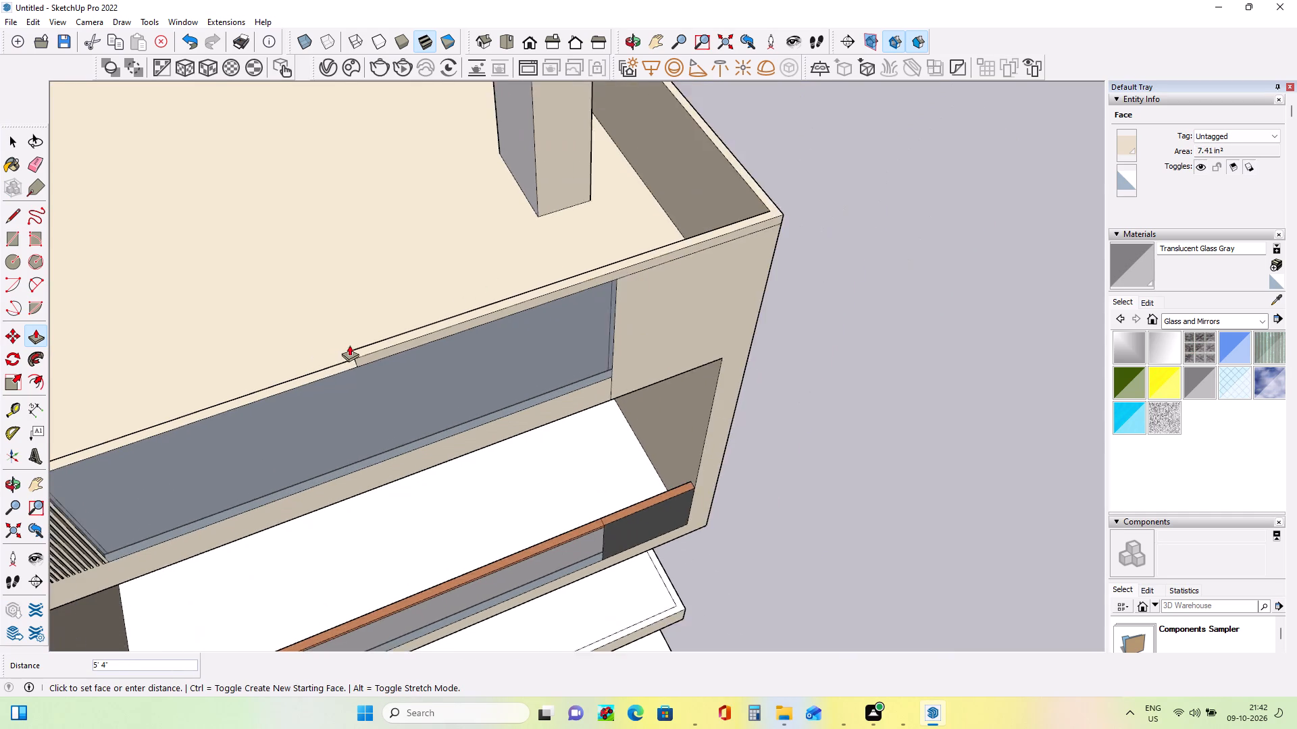
{"action": "scroll", "coordinate": [349, 345], "scroll_direction": "down", "scroll_amount": 7}
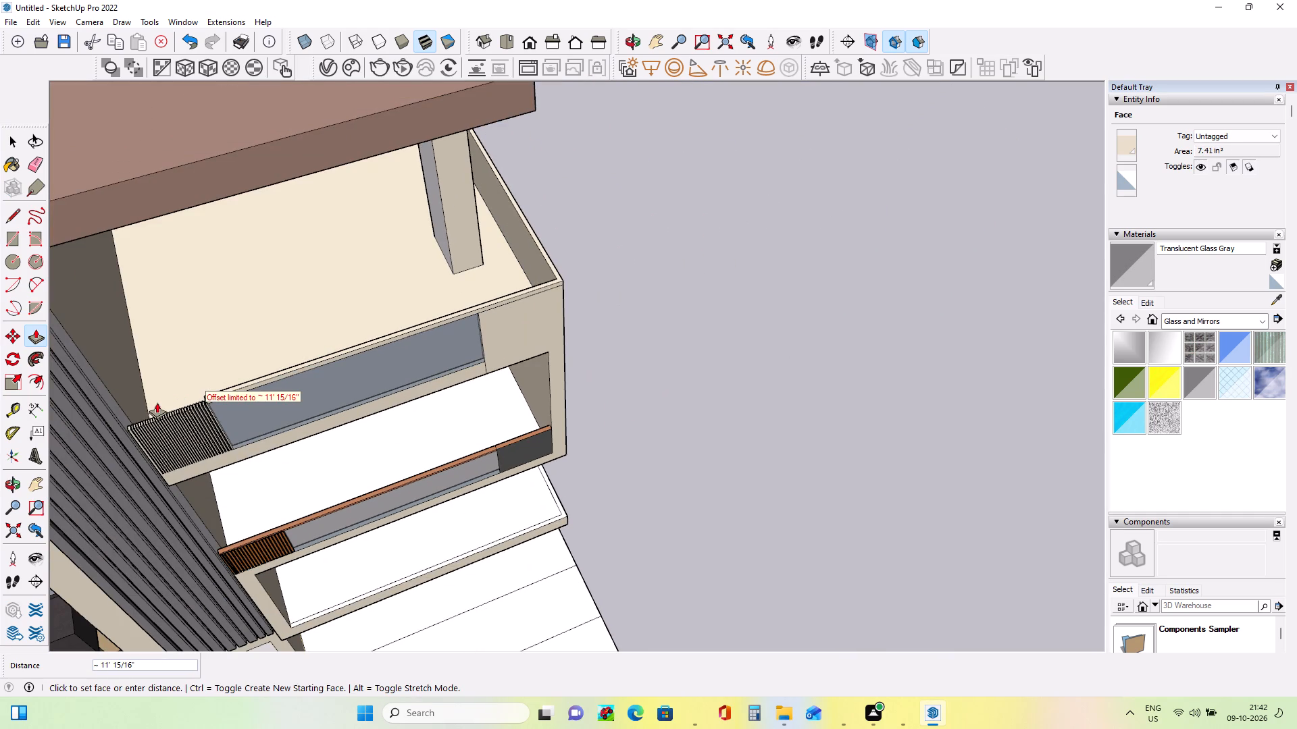
{"action": "left_click", "coordinate": [157, 408]}
Push/Pull the cap's end face about 2' 10 1/2" over the slats to the far end of the front railing.
{"action": "middle_click_drag", "start_coordinate": [267, 398], "coordinate": [526, 271]}
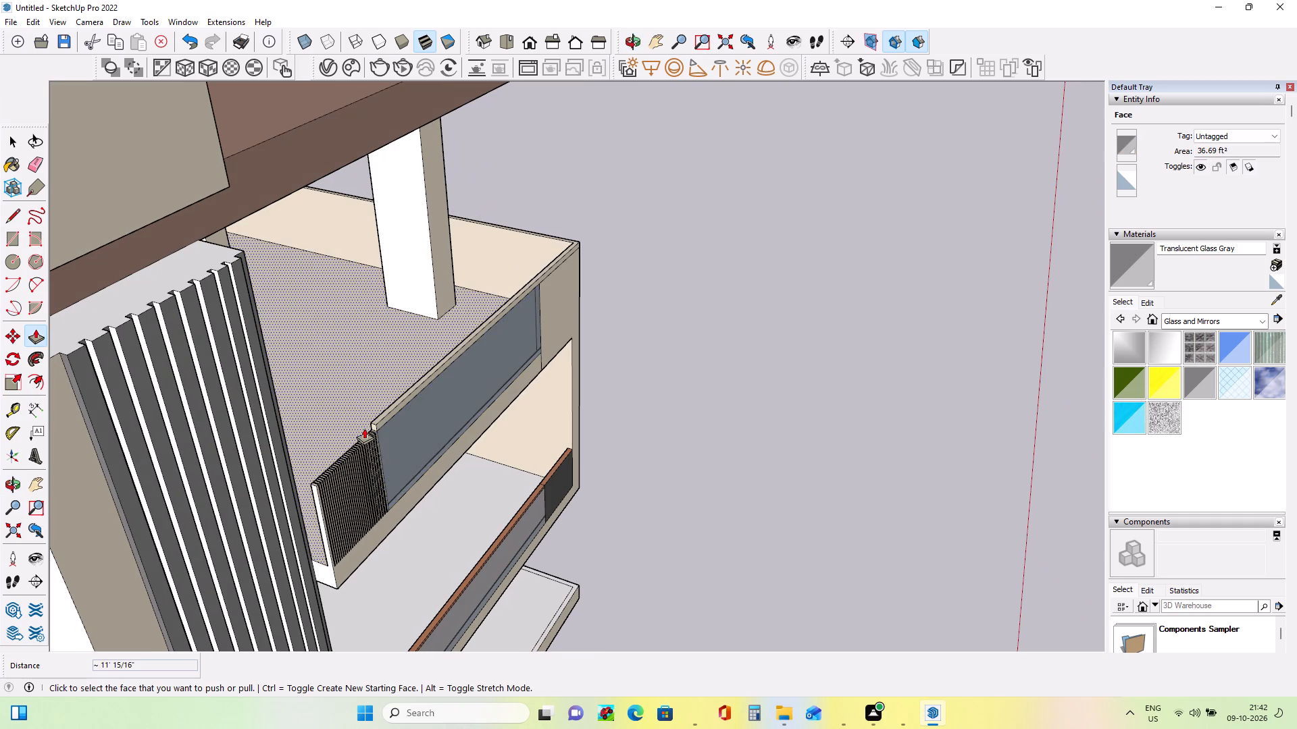
{"action": "left_click", "coordinate": [372, 427]}
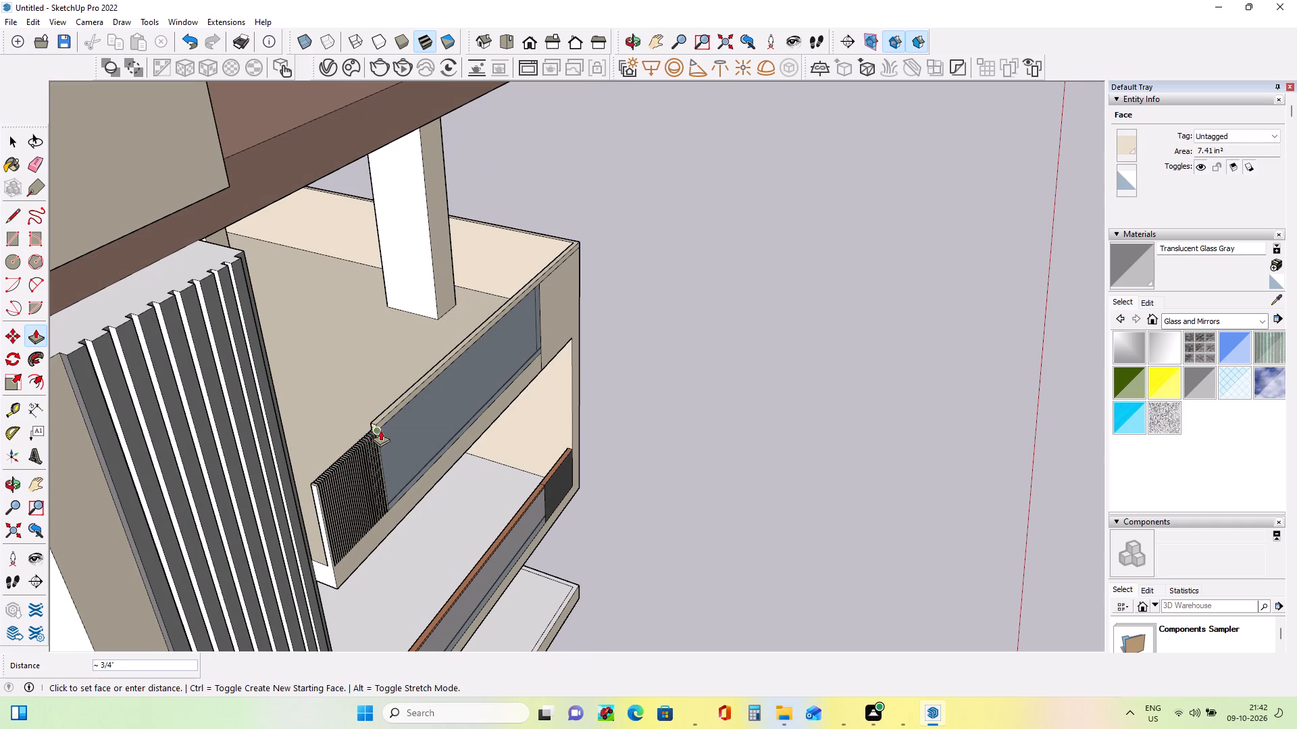
{"action": "left_click", "coordinate": [372, 436]}
{"action": "left_click", "coordinate": [372, 426]}
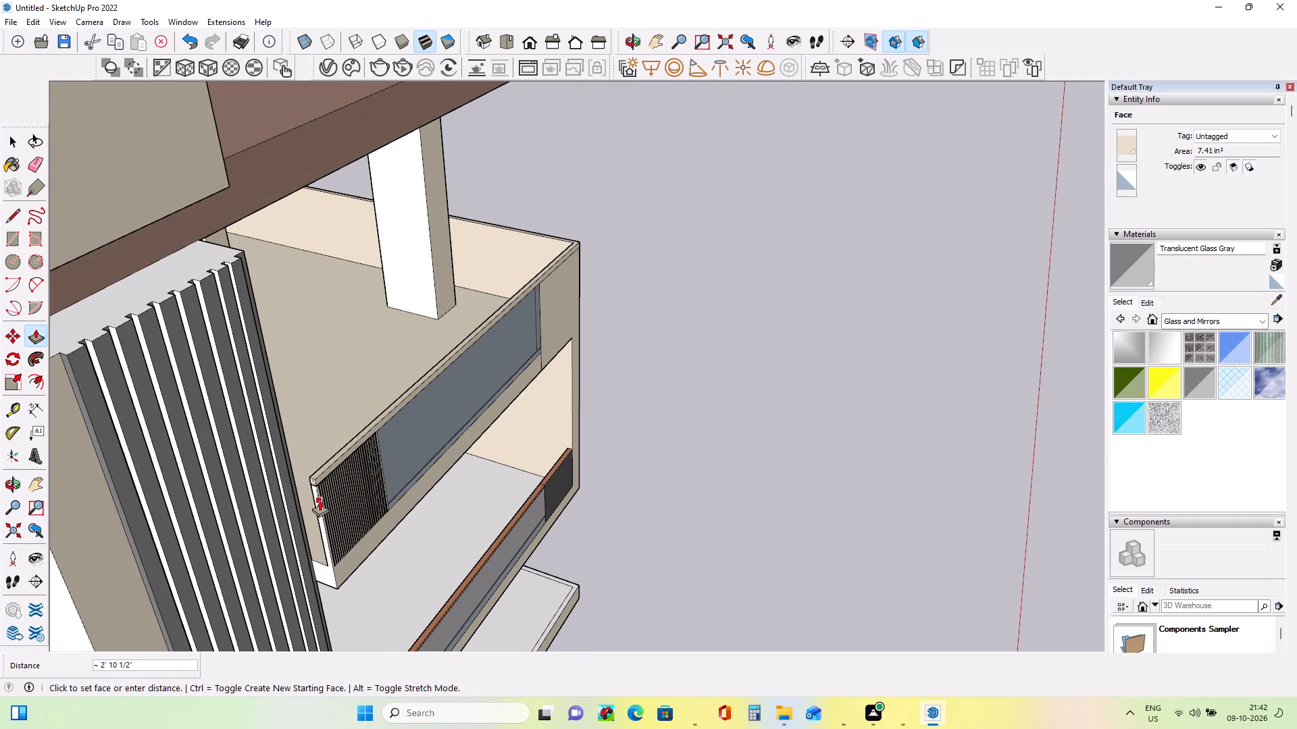
{"action": "left_click", "coordinate": [320, 500]}
Paint the unpainted end of the upper terrace slab and the white sides of both terrace columns with the in-model Material1.
{"action": "middle_click_drag", "start_coordinate": [424, 512], "coordinate": [451, 394]}
{"action": "scroll", "coordinate": [336, 533], "scroll_direction": "up", "scroll_amount": 2}
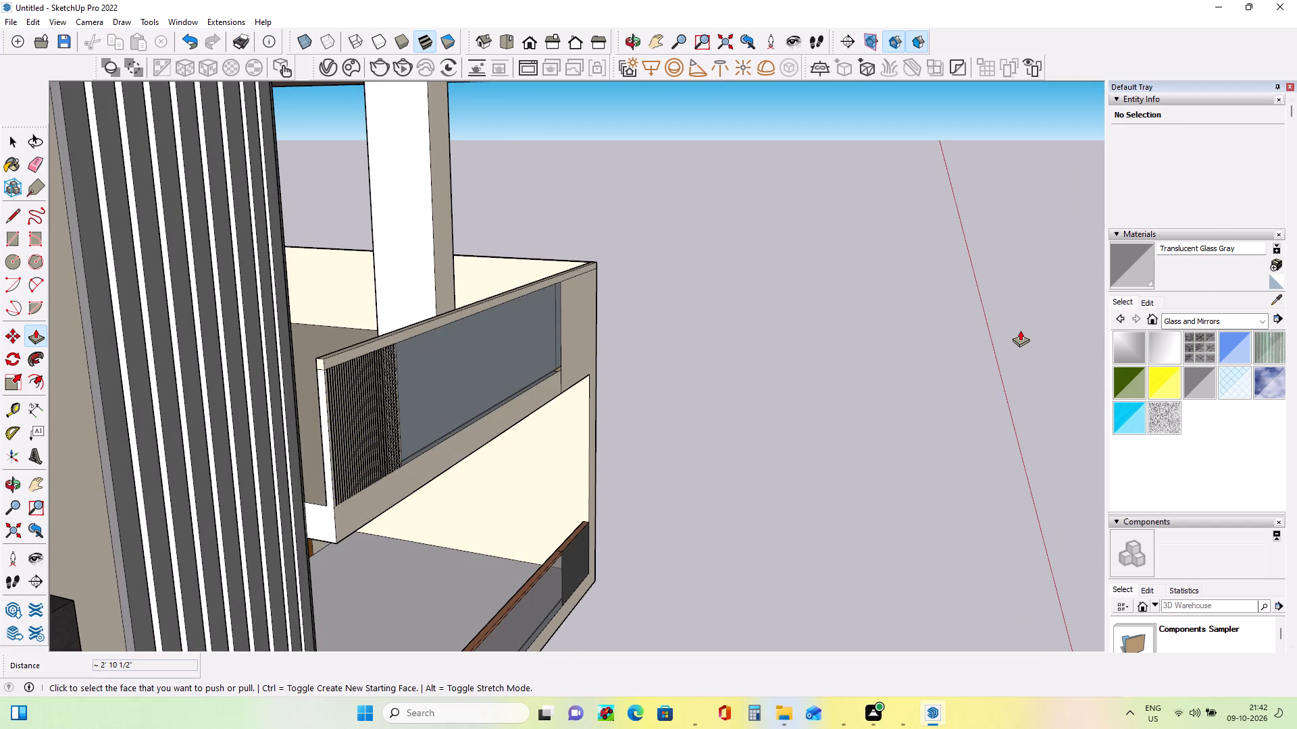
{"action": "middle_click_drag", "start_coordinate": [892, 387], "coordinate": [647, 401]}
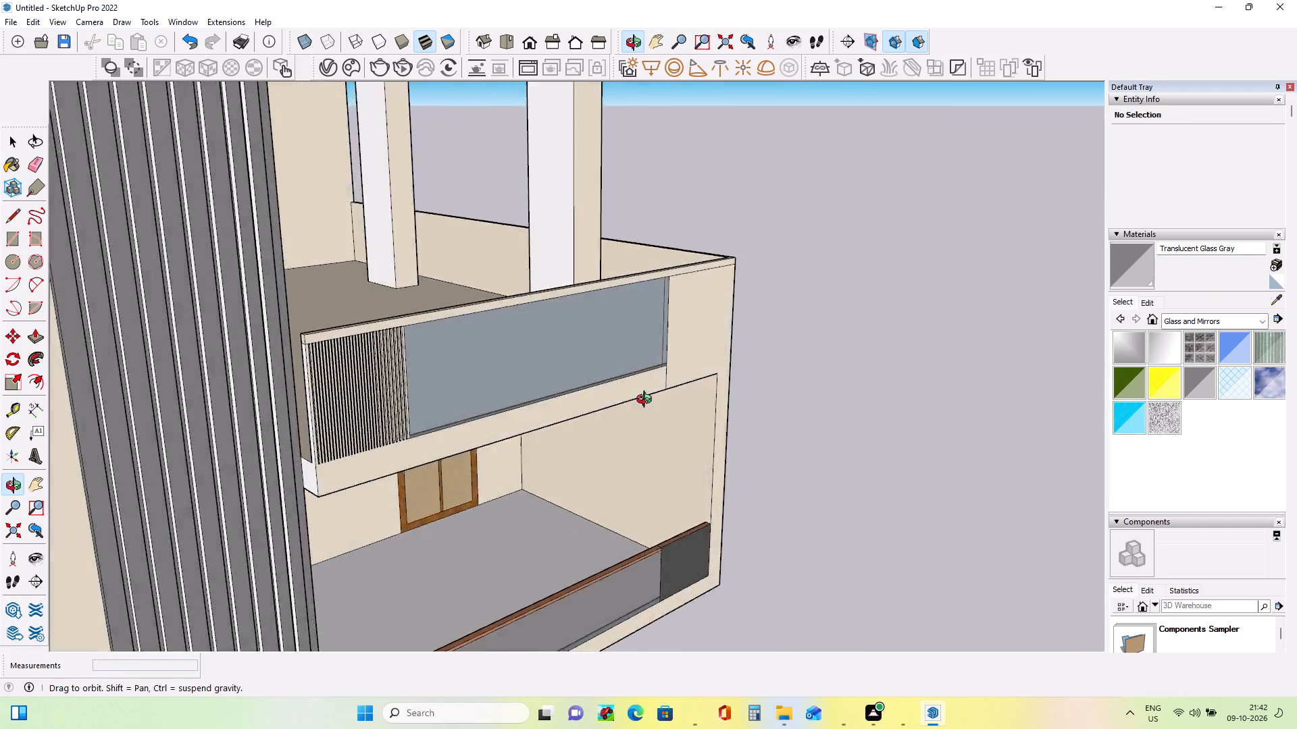
{"action": "middle_click_drag", "start_coordinate": [647, 401], "coordinate": [522, 402]}
{"action": "middle_click_drag", "start_coordinate": [541, 405], "coordinate": [731, 380]}
{"action": "left_click", "coordinate": [1240, 321]}
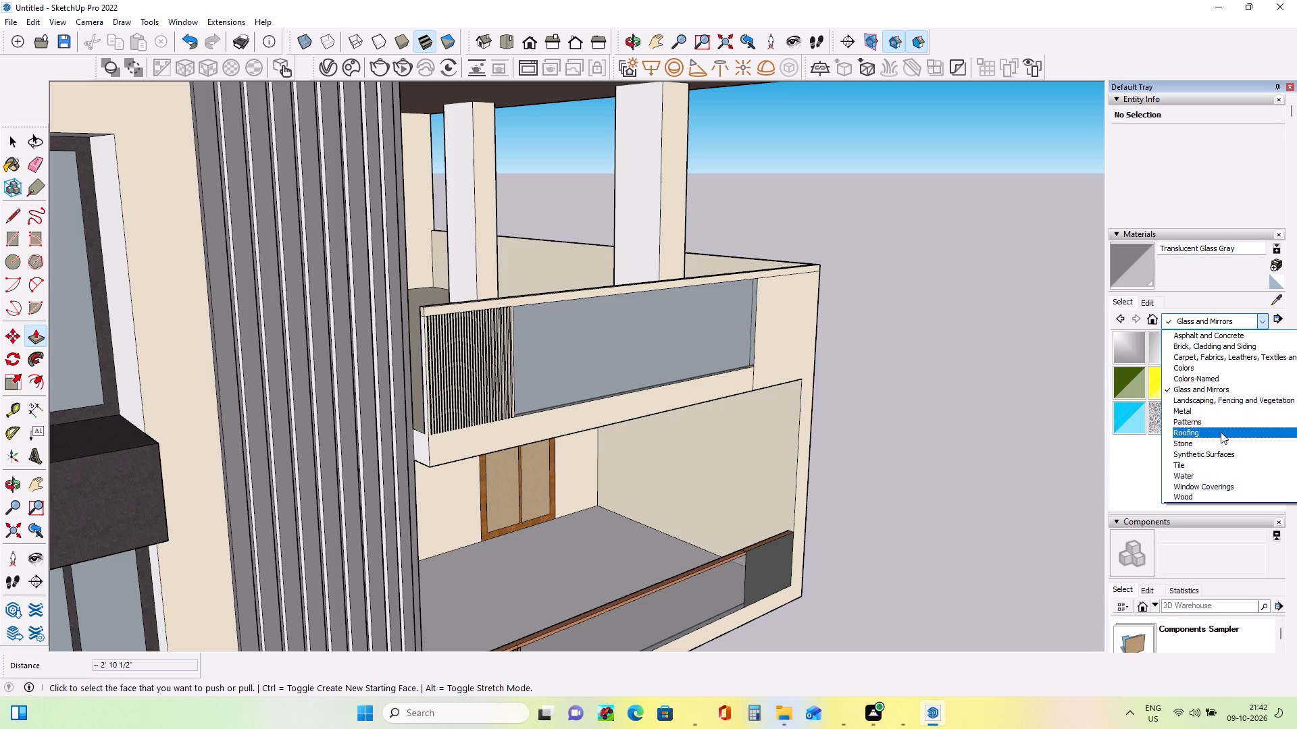
{"action": "scroll", "coordinate": [1211, 358], "scroll_direction": "up", "scroll_amount": 7}
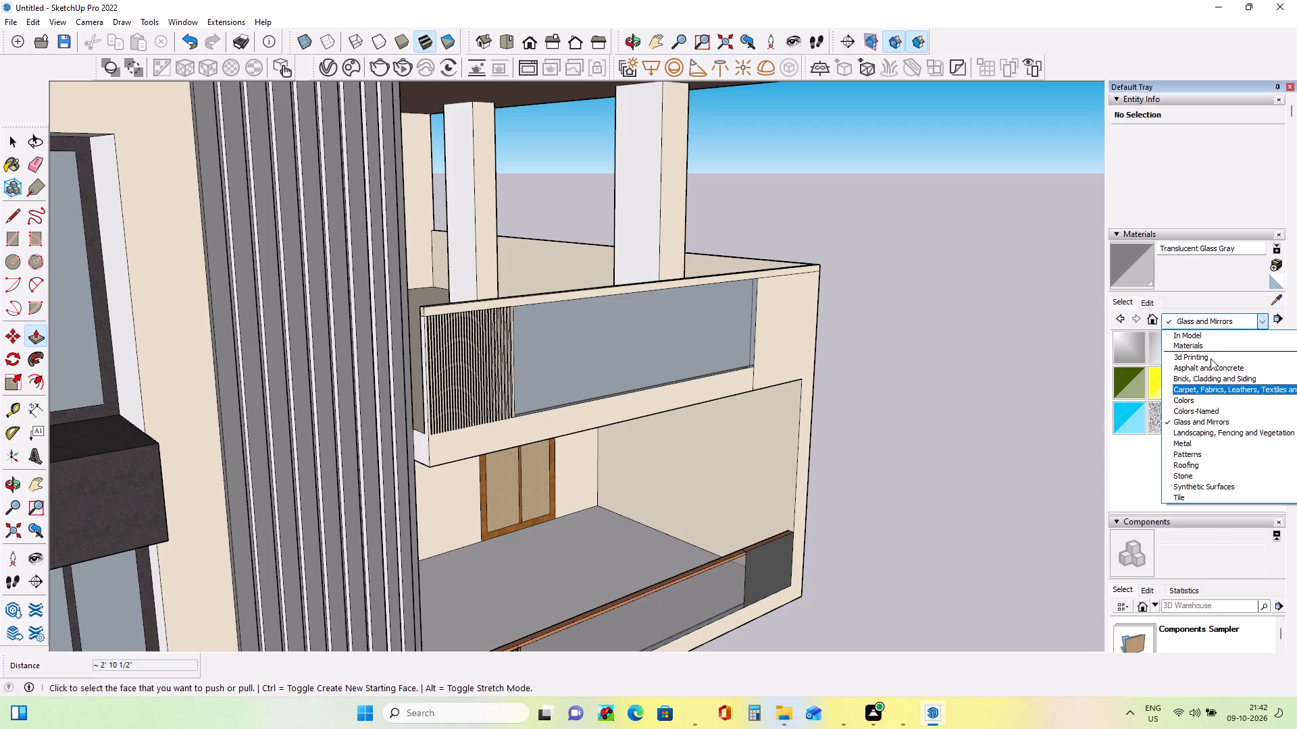
{"action": "left_click", "coordinate": [1209, 336]}
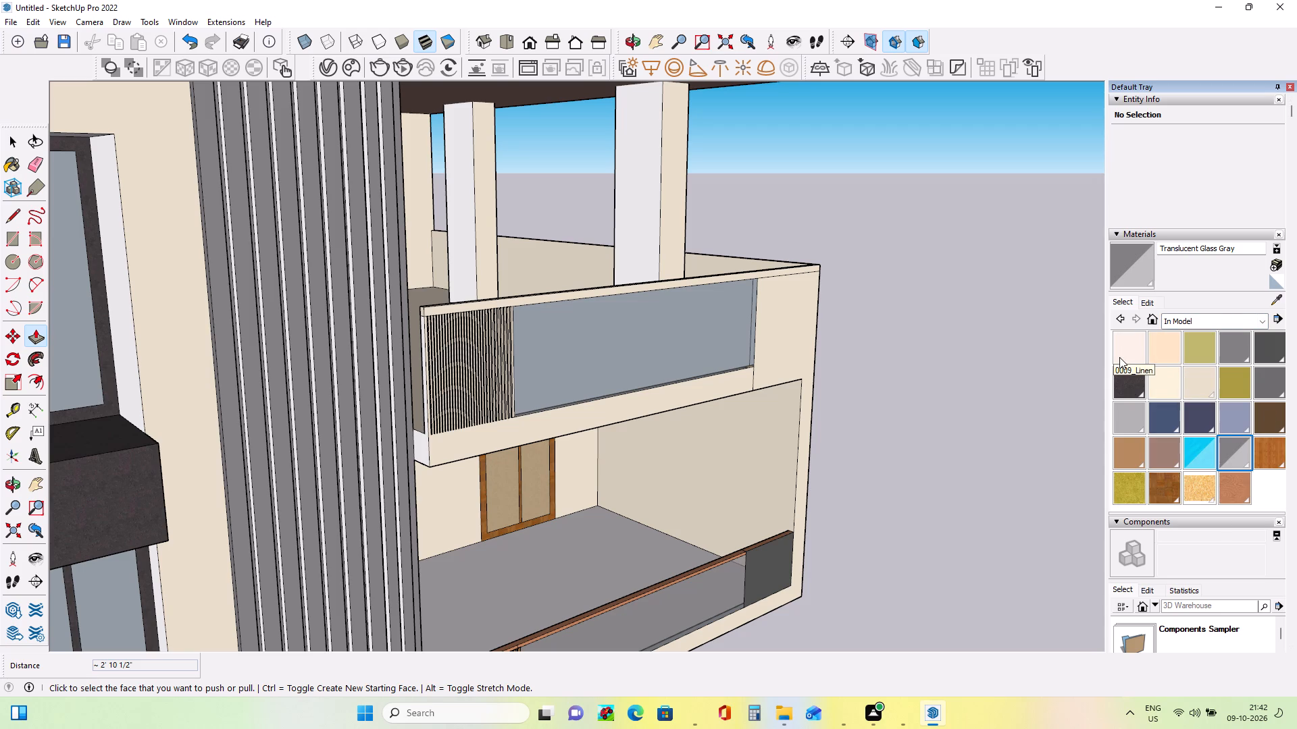
{"action": "left_click", "coordinate": [1202, 383]}
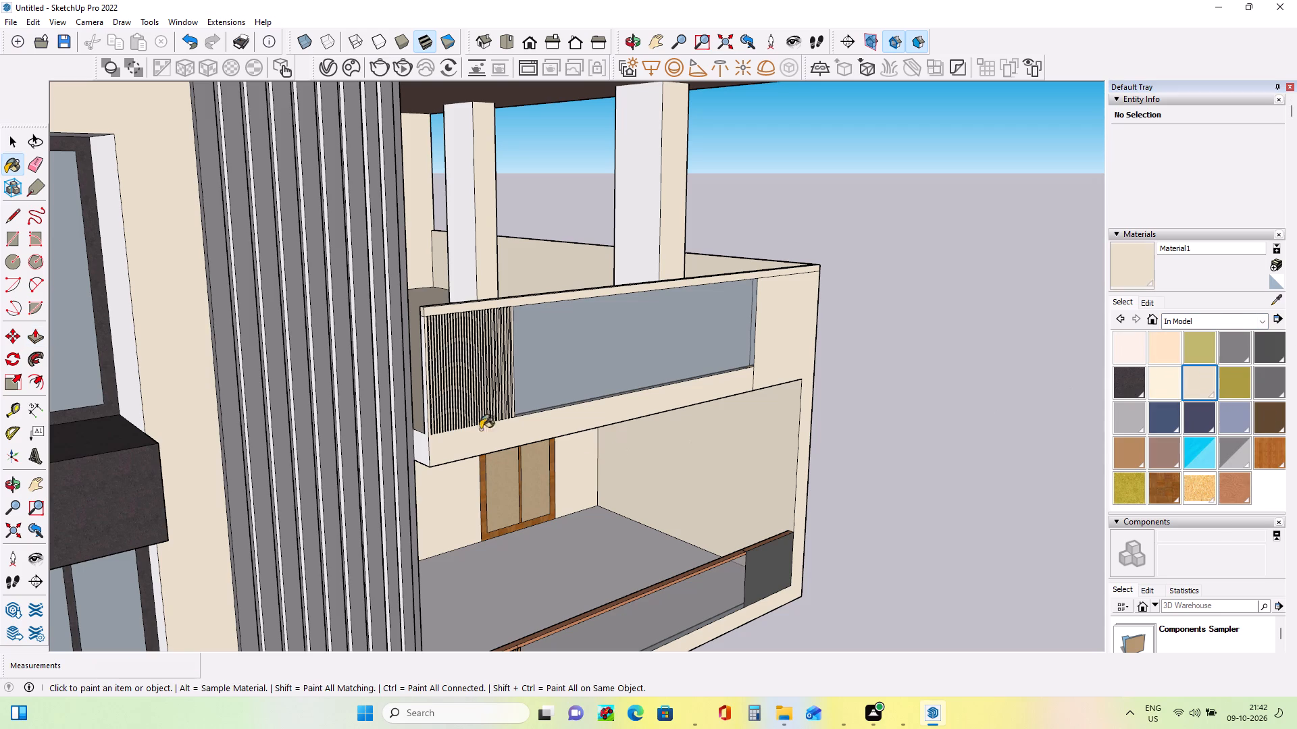
{"action": "left_click", "coordinate": [422, 456]}
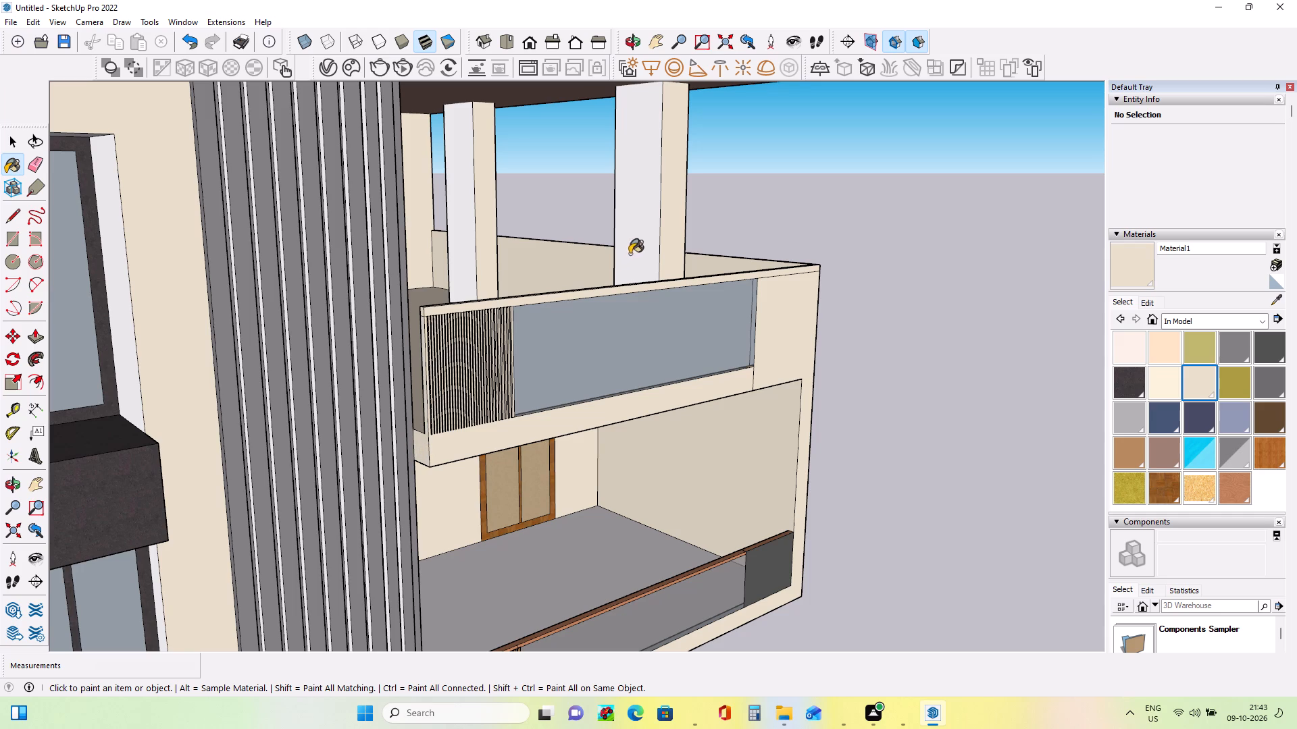
{"action": "left_click", "coordinate": [630, 254]}
{"action": "left_click", "coordinate": [473, 234]}
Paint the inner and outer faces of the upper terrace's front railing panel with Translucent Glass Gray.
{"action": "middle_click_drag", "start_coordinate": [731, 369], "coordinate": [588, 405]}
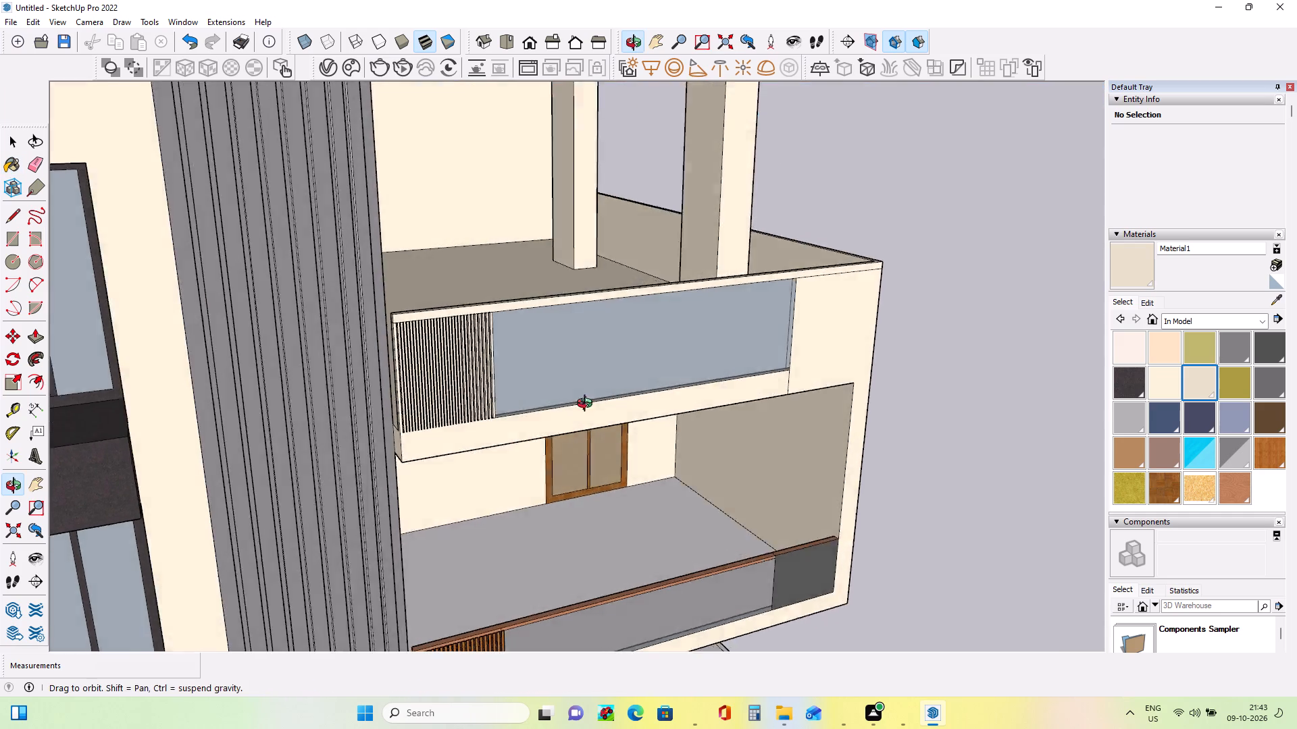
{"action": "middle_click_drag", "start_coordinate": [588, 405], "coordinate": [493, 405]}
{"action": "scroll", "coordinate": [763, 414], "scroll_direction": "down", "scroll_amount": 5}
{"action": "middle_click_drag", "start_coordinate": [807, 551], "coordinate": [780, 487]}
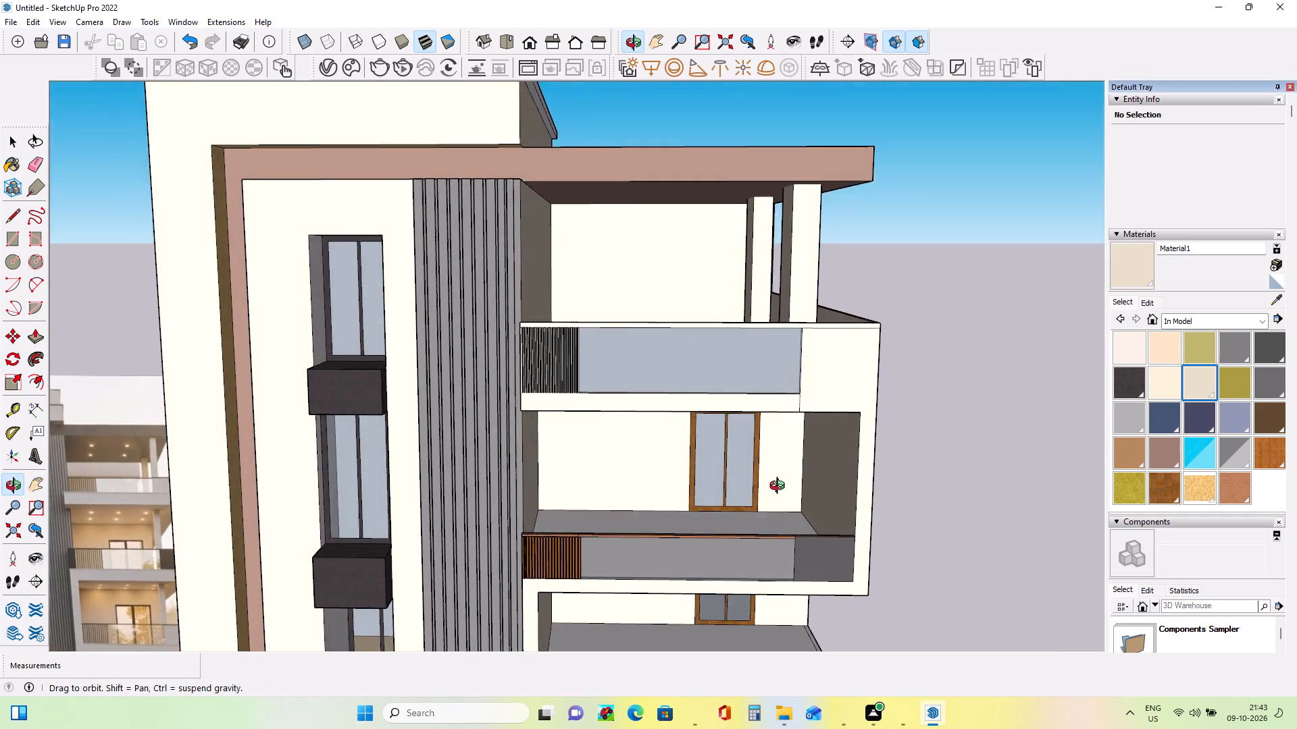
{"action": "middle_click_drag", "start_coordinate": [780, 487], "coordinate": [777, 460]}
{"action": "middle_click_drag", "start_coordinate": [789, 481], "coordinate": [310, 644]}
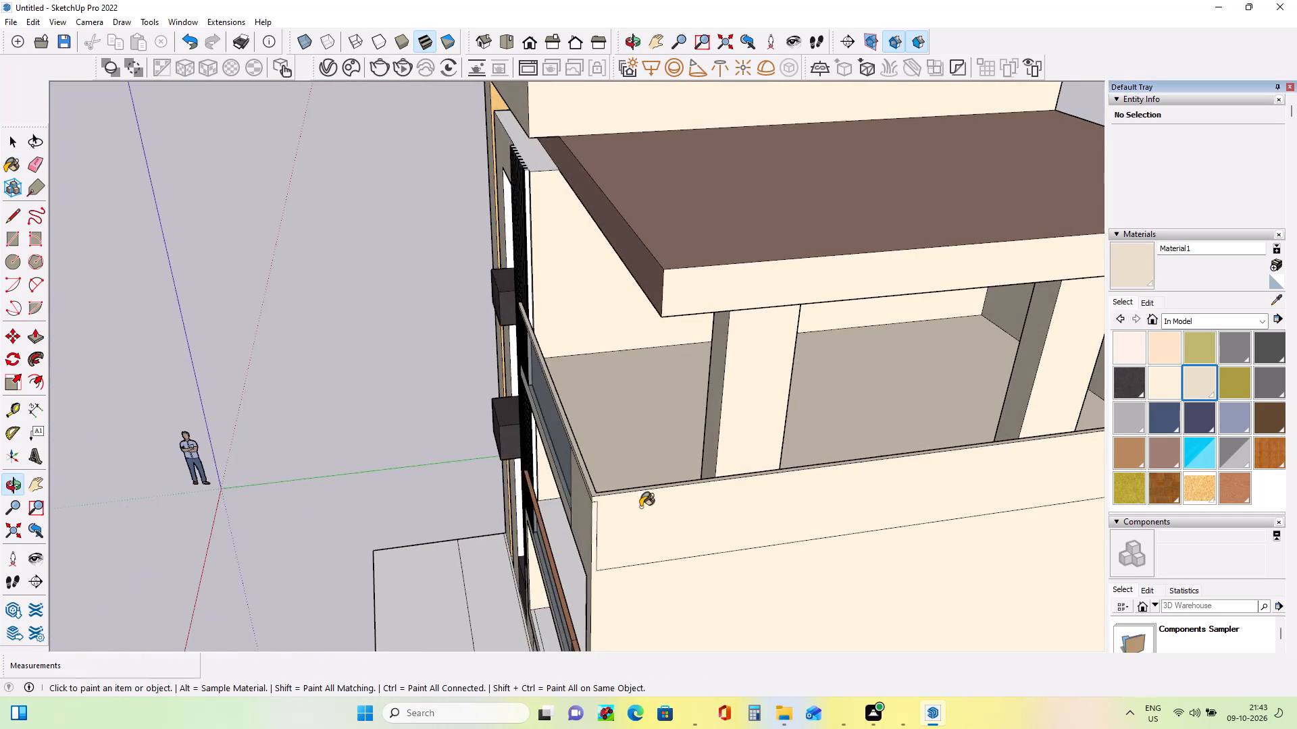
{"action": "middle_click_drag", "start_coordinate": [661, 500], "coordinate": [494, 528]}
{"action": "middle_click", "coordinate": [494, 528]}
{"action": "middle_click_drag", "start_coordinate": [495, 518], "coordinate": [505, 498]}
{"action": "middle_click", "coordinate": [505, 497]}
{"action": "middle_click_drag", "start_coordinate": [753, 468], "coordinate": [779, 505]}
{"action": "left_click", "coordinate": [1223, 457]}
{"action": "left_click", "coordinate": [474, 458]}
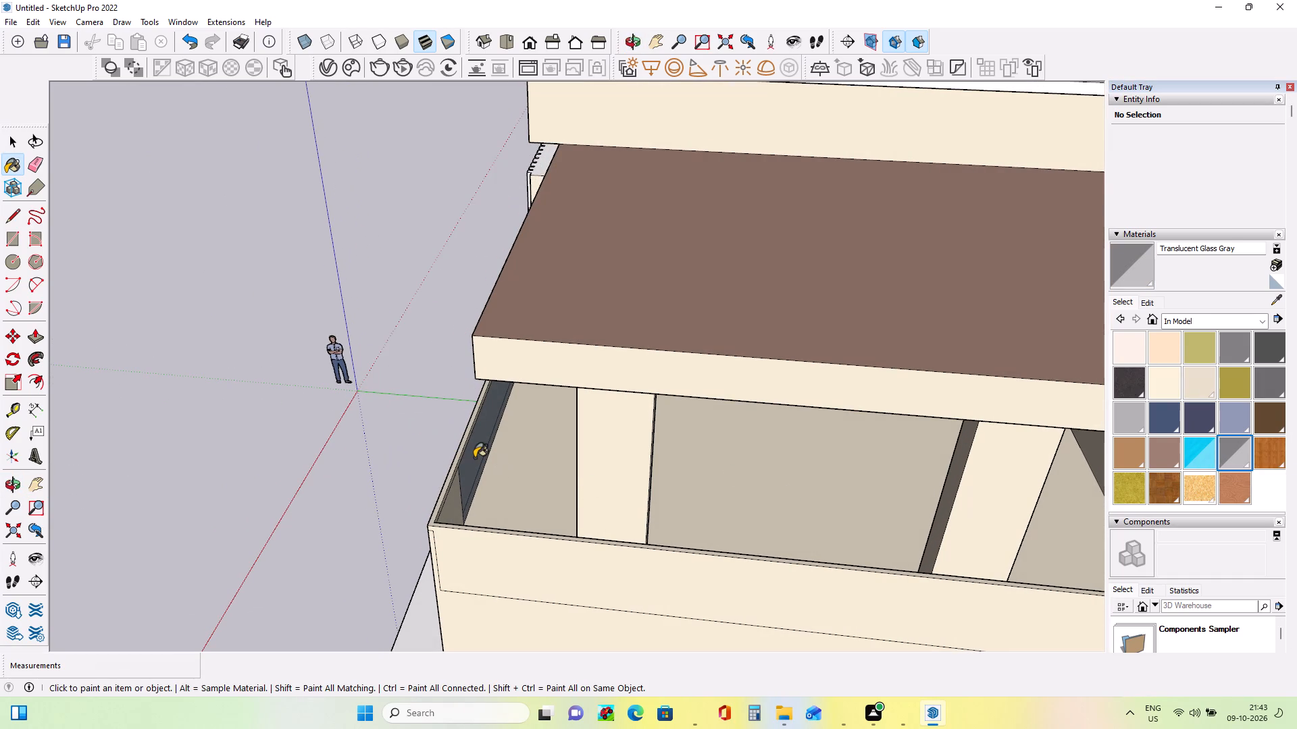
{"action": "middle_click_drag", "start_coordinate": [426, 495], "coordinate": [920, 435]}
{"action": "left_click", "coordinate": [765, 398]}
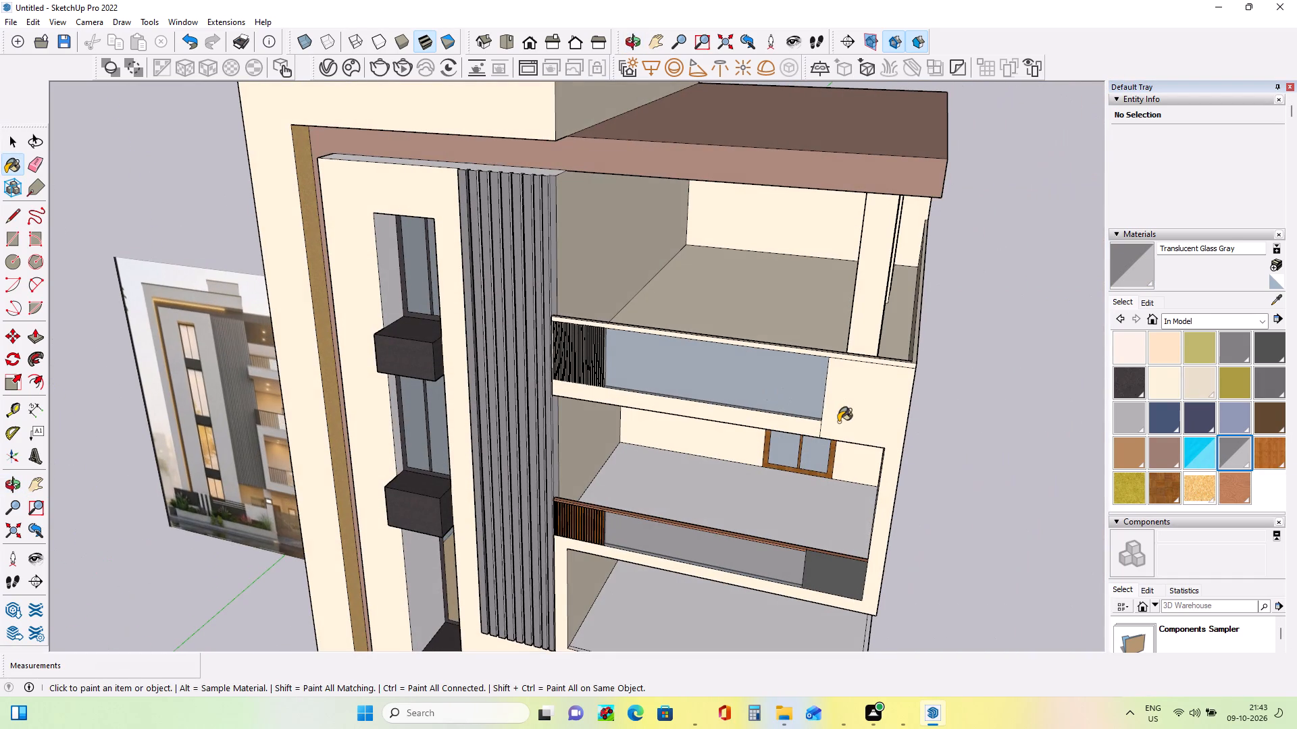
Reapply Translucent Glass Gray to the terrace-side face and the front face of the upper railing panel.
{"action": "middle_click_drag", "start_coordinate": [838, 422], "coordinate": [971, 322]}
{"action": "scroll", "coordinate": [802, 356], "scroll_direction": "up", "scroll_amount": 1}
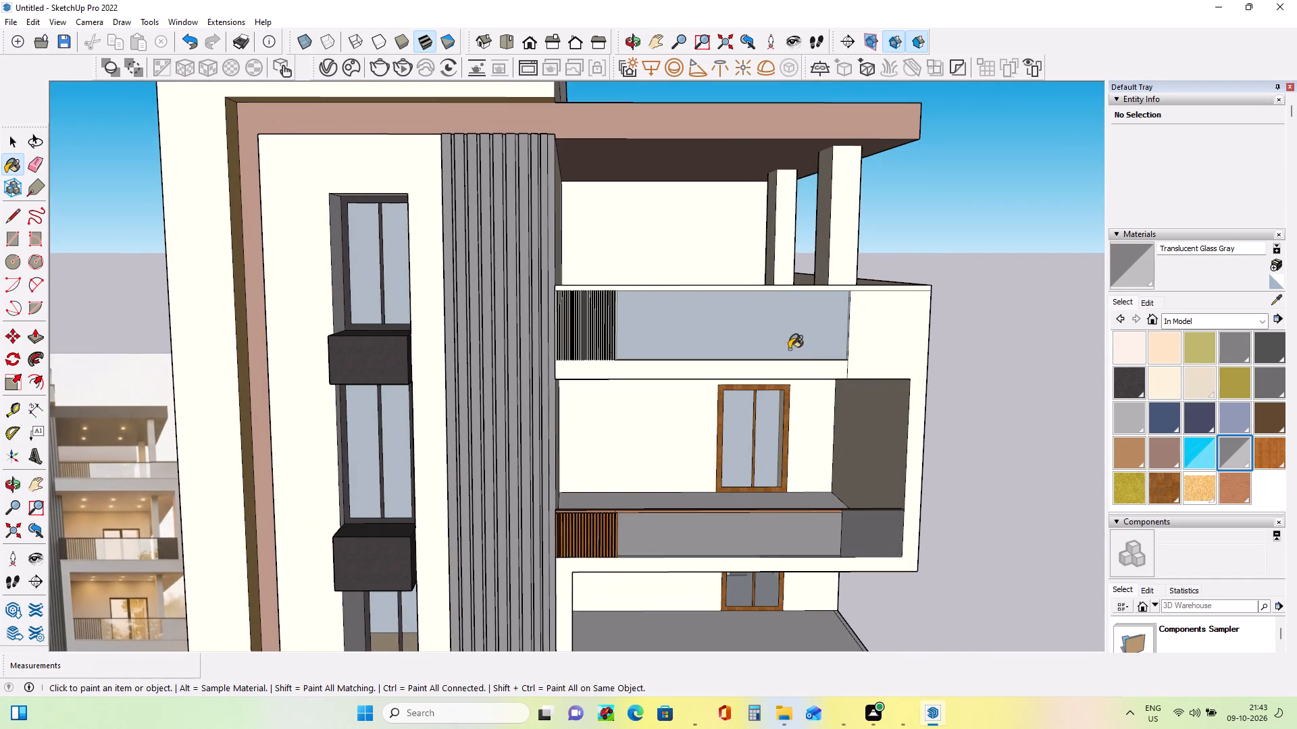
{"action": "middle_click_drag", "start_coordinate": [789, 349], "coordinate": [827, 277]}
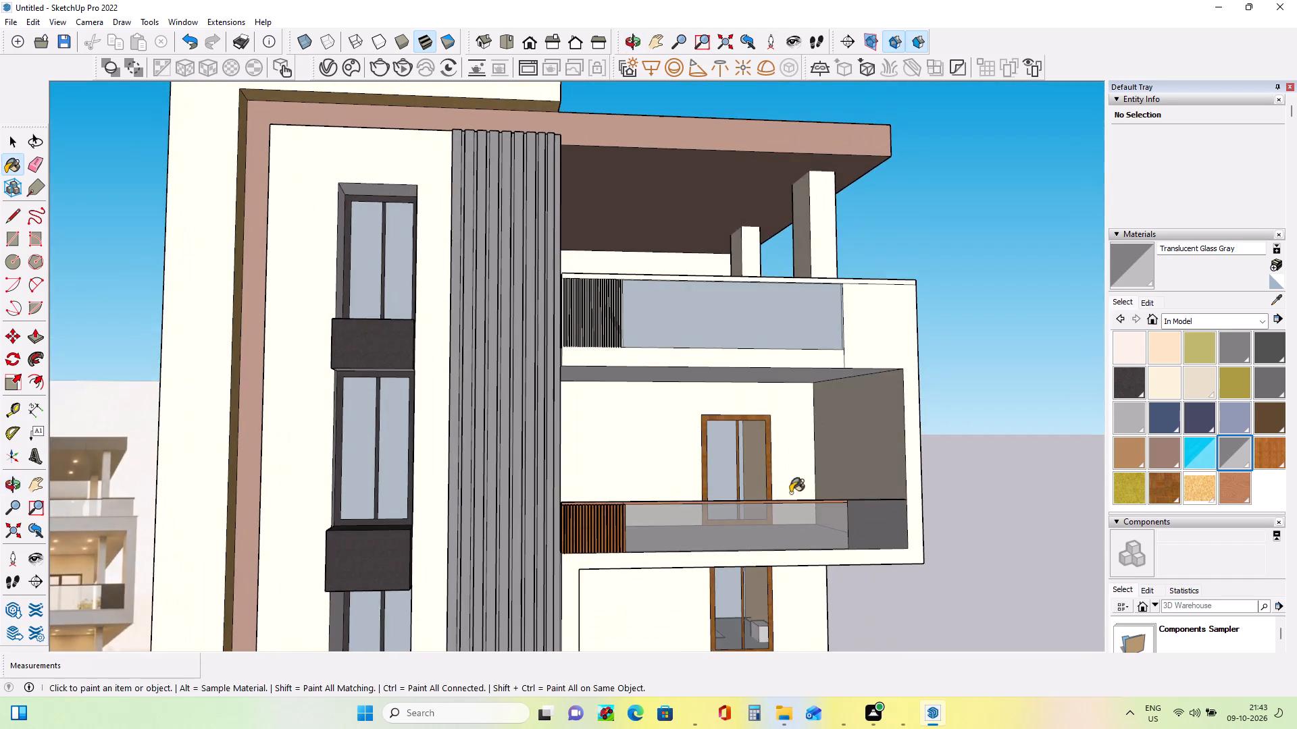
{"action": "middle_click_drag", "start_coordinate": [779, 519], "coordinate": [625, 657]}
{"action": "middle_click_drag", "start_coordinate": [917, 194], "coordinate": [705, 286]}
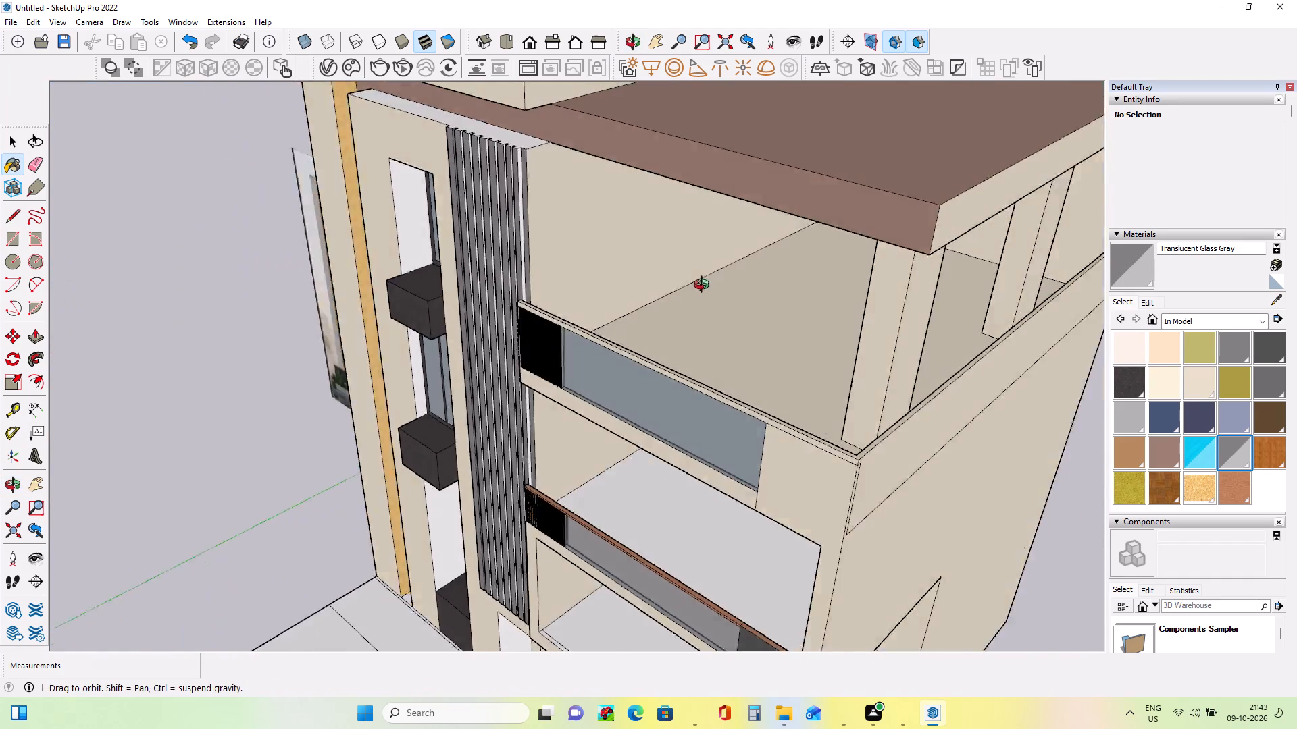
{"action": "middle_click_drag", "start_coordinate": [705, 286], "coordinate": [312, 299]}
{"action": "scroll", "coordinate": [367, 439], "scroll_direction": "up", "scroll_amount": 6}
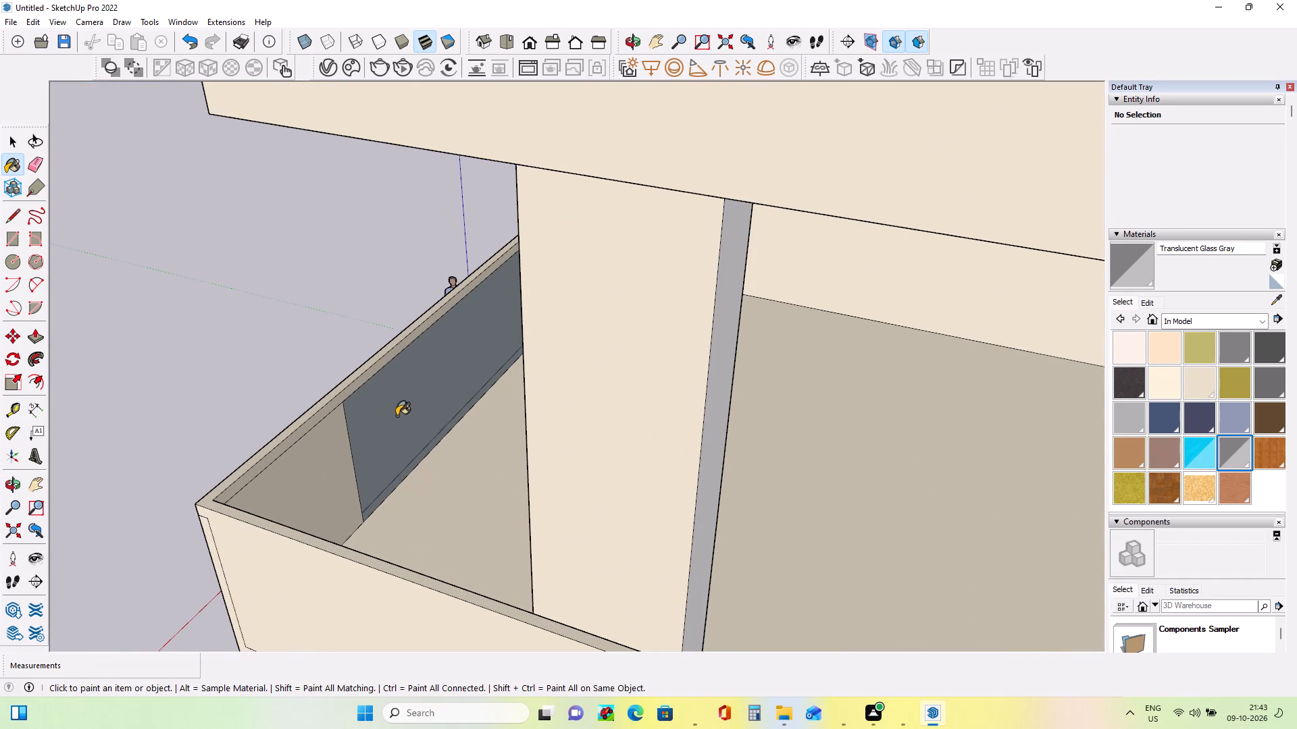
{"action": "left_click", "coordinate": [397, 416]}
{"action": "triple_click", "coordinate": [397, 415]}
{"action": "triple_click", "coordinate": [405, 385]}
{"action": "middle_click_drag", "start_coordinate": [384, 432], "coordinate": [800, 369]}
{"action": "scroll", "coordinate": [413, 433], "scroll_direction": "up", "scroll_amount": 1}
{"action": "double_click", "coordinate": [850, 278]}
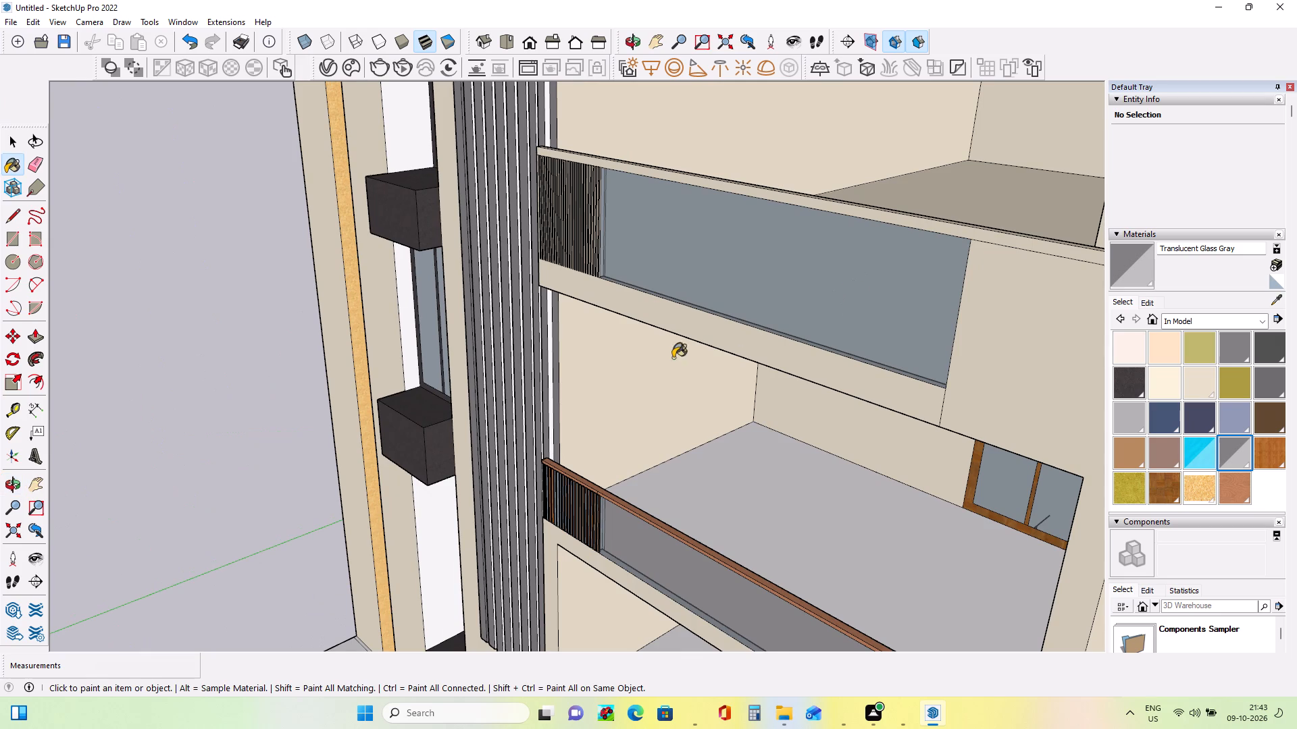
Delete the terrace-side backing face of the upper terrace's front glass panel.
{"action": "middle_click_drag", "start_coordinate": [666, 359], "coordinate": [967, 352]}
{"action": "middle_click_drag", "start_coordinate": [828, 263], "coordinate": [828, 279]}
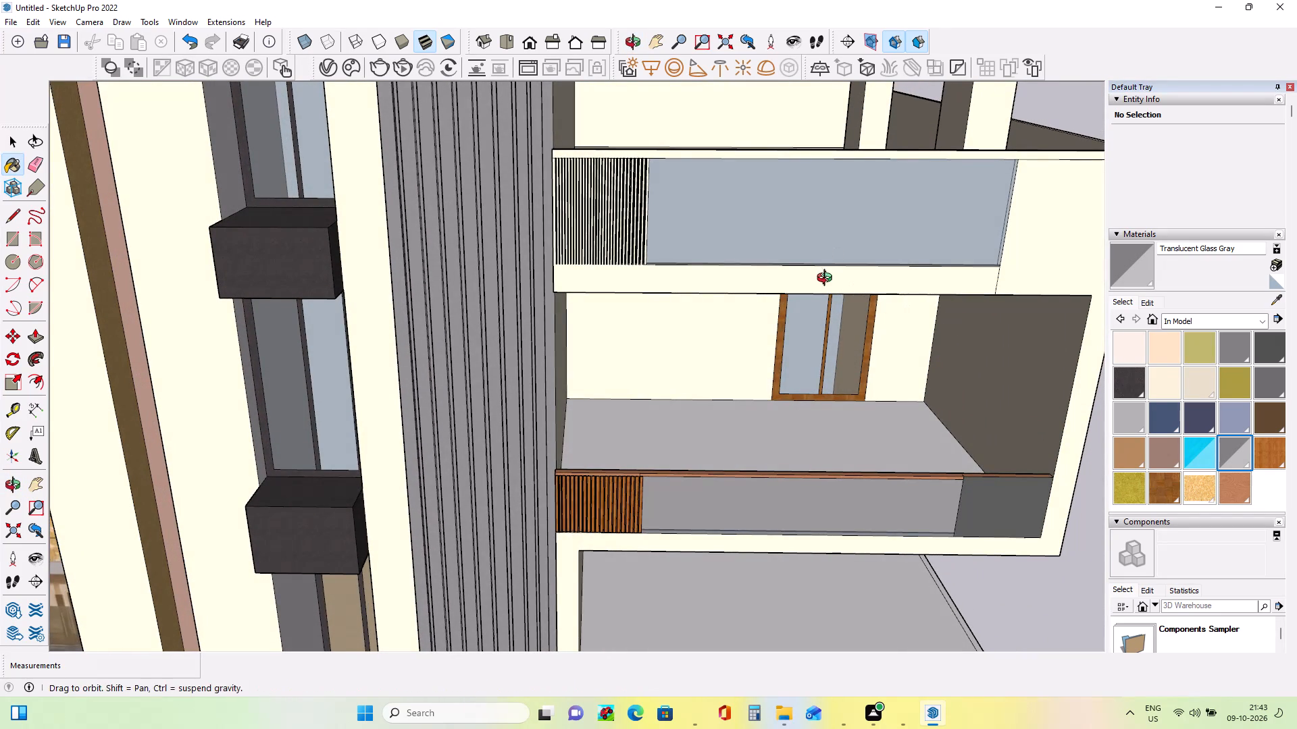
{"action": "middle_click_drag", "start_coordinate": [828, 279], "coordinate": [828, 280]}
{"action": "middle_click_drag", "start_coordinate": [945, 246], "coordinate": [245, 313]}
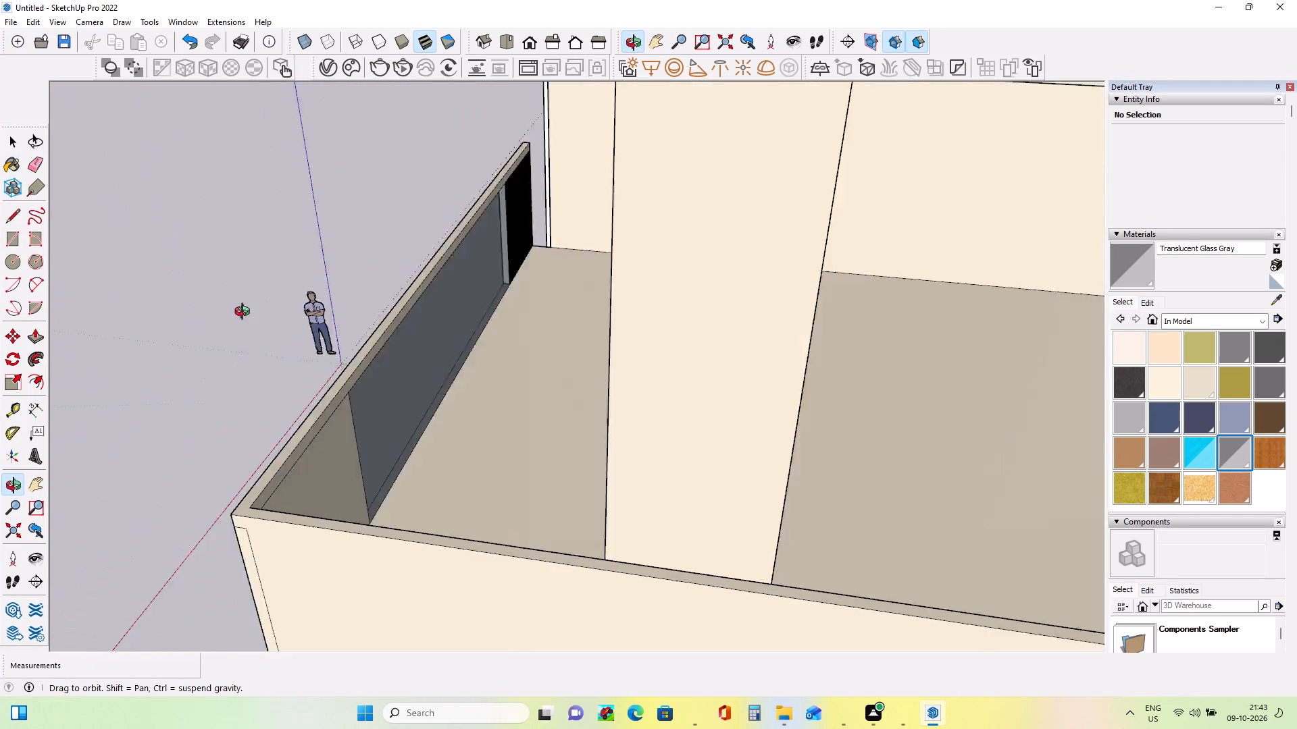
{"action": "middle_click_drag", "start_coordinate": [245, 313], "coordinate": [270, 318]}
{"action": "left_click", "coordinate": [16, 211]}
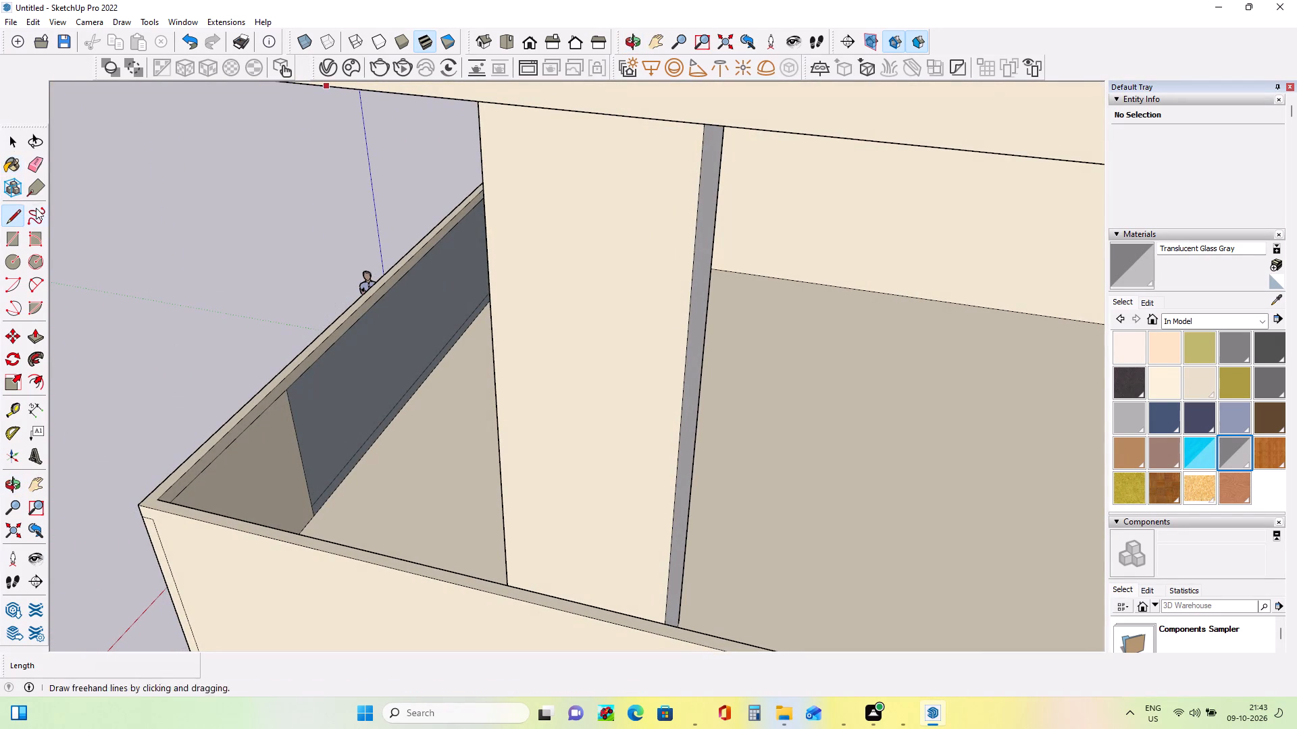
{"action": "left_click", "coordinate": [14, 143]}
{"action": "left_click", "coordinate": [328, 381]}
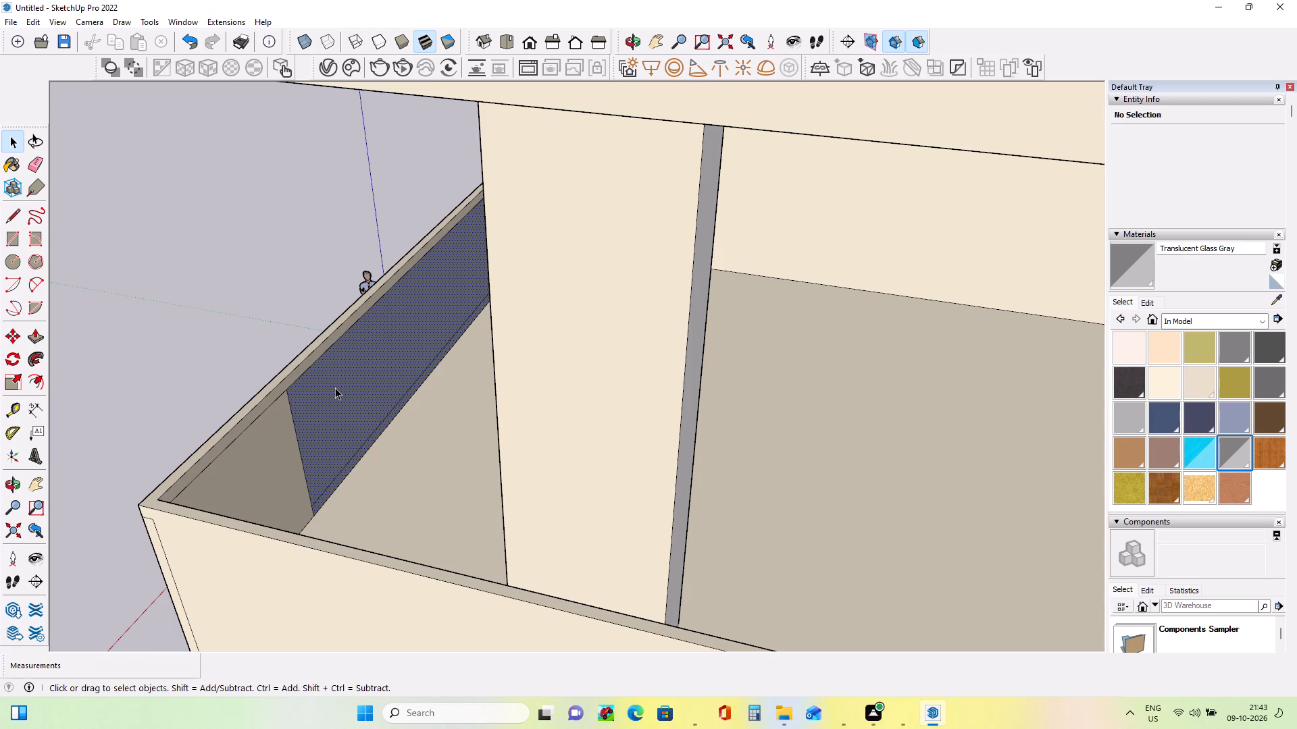
{"action": "key", "text": "Delete"}
Examine the upper terrace's front glass railing from outside the building, alongside the reference photo.
{"action": "middle_click_drag", "start_coordinate": [467, 422], "coordinate": [624, 421]}
{"action": "middle_click_drag", "start_coordinate": [644, 418], "coordinate": [773, 398]}
{"action": "middle_click_drag", "start_coordinate": [784, 397], "coordinate": [942, 364]}
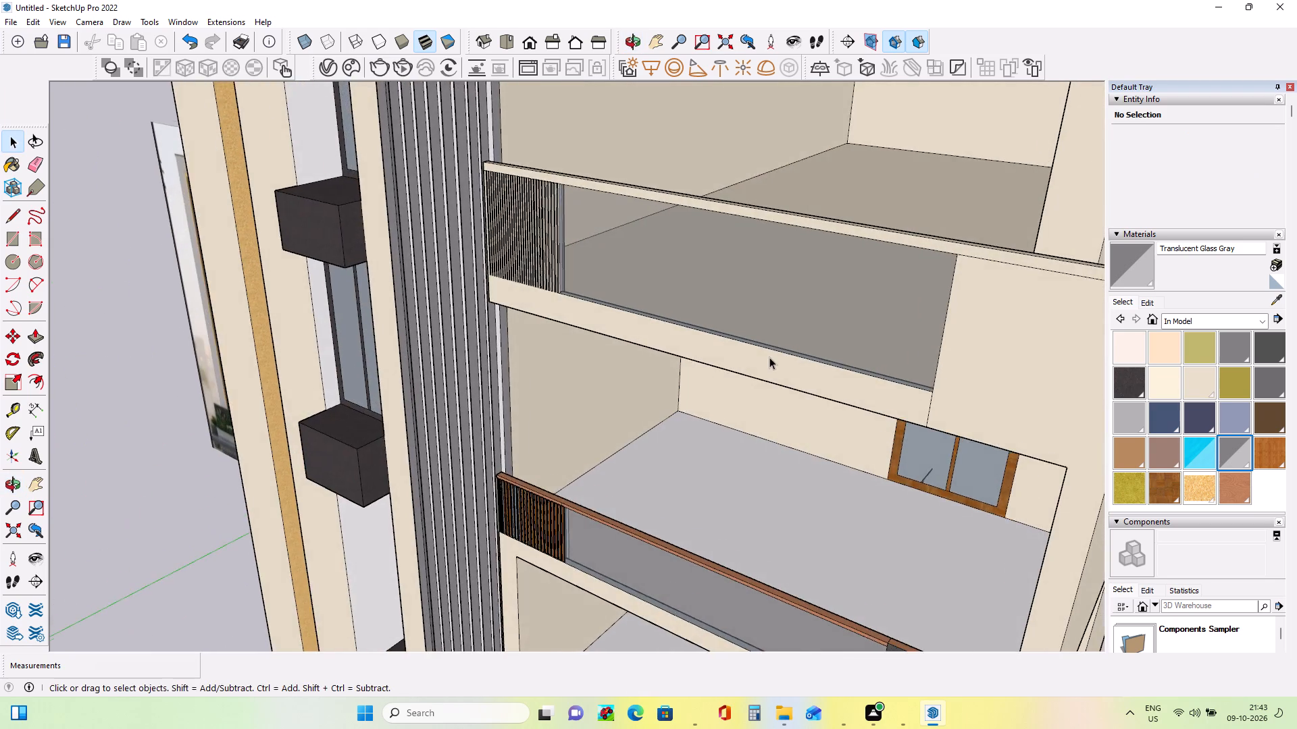
{"action": "scroll", "coordinate": [769, 357], "scroll_direction": "down", "scroll_amount": 3}
{"action": "middle_click_drag", "start_coordinate": [726, 370], "coordinate": [943, 296]}
{"action": "scroll", "coordinate": [932, 353], "scroll_direction": "down", "scroll_amount": 2}
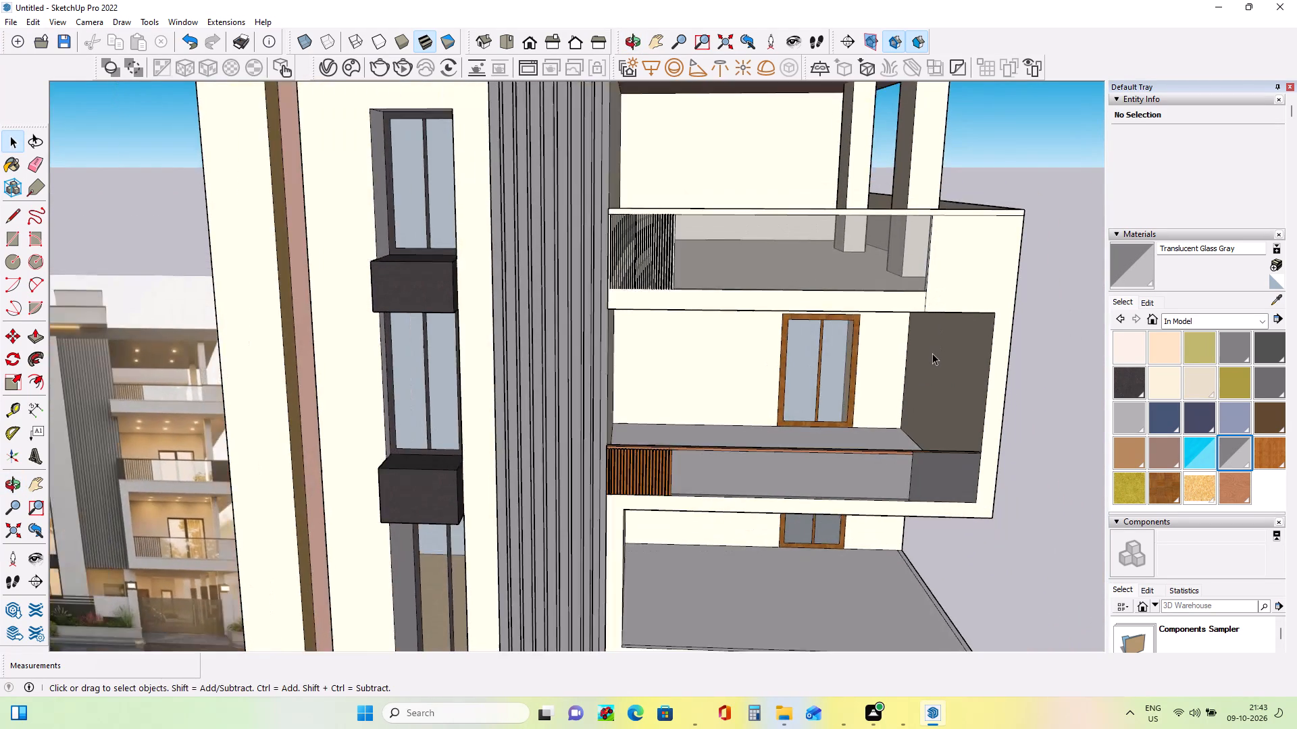
{"action": "scroll", "coordinate": [932, 353], "scroll_direction": "down", "scroll_amount": 3}
{"action": "middle_click_drag", "start_coordinate": [934, 391], "coordinate": [798, 410]}
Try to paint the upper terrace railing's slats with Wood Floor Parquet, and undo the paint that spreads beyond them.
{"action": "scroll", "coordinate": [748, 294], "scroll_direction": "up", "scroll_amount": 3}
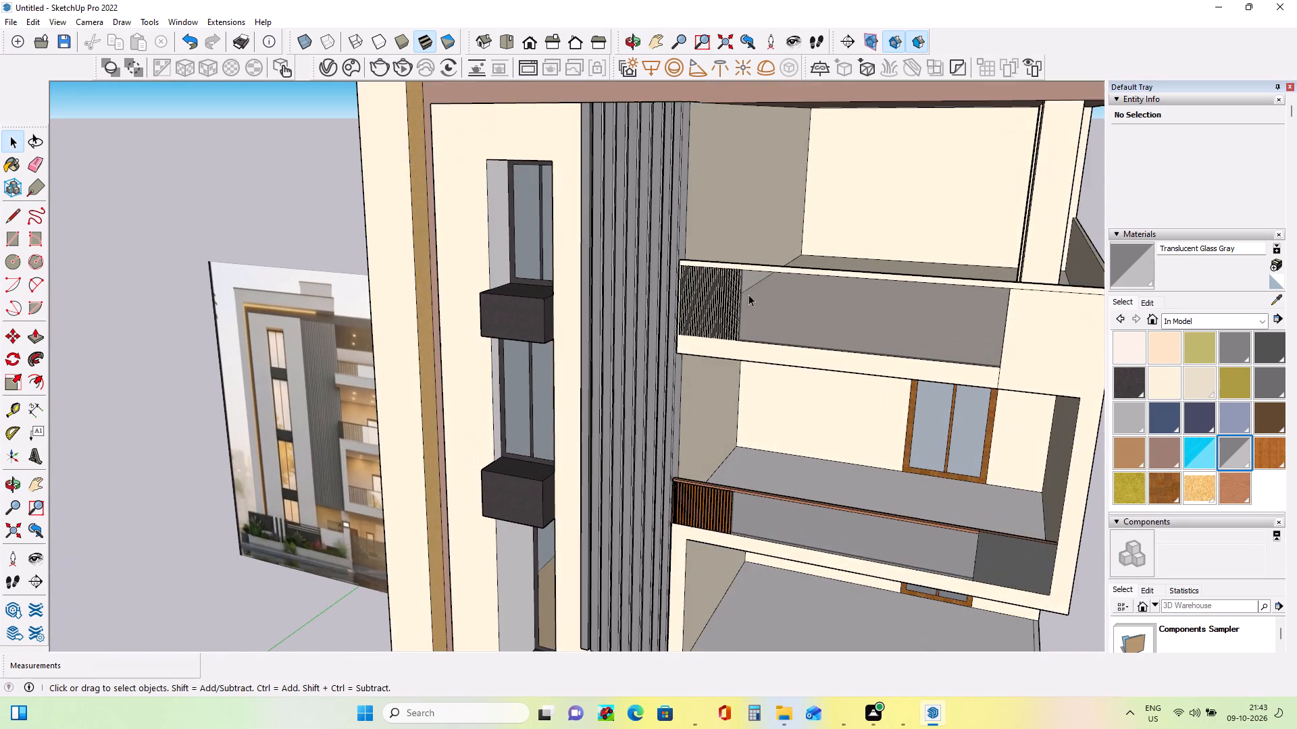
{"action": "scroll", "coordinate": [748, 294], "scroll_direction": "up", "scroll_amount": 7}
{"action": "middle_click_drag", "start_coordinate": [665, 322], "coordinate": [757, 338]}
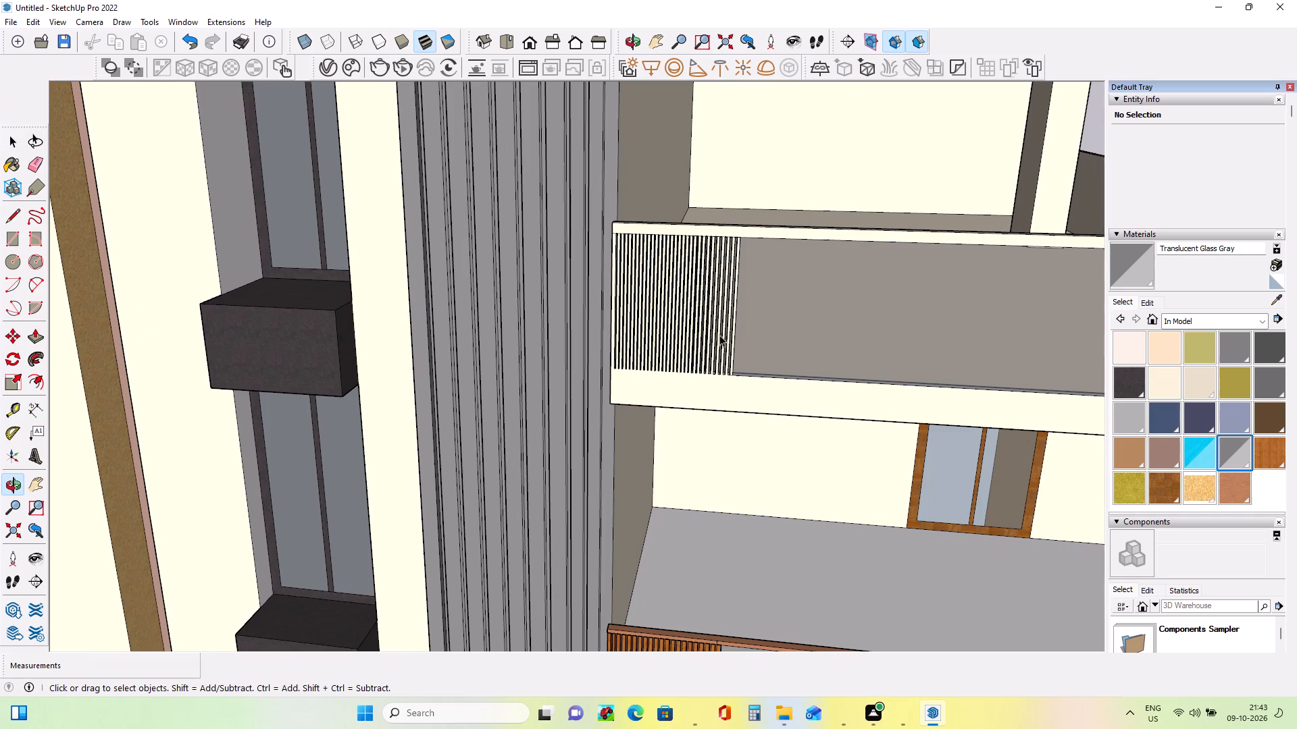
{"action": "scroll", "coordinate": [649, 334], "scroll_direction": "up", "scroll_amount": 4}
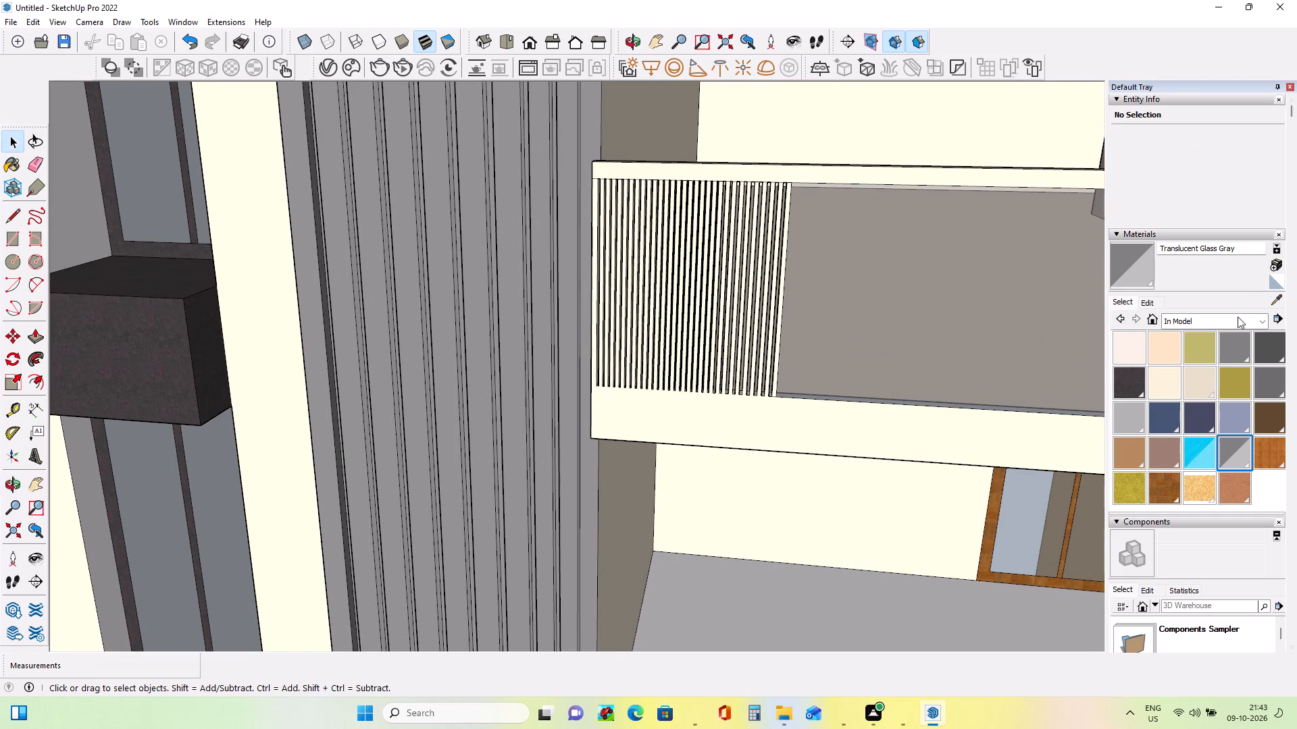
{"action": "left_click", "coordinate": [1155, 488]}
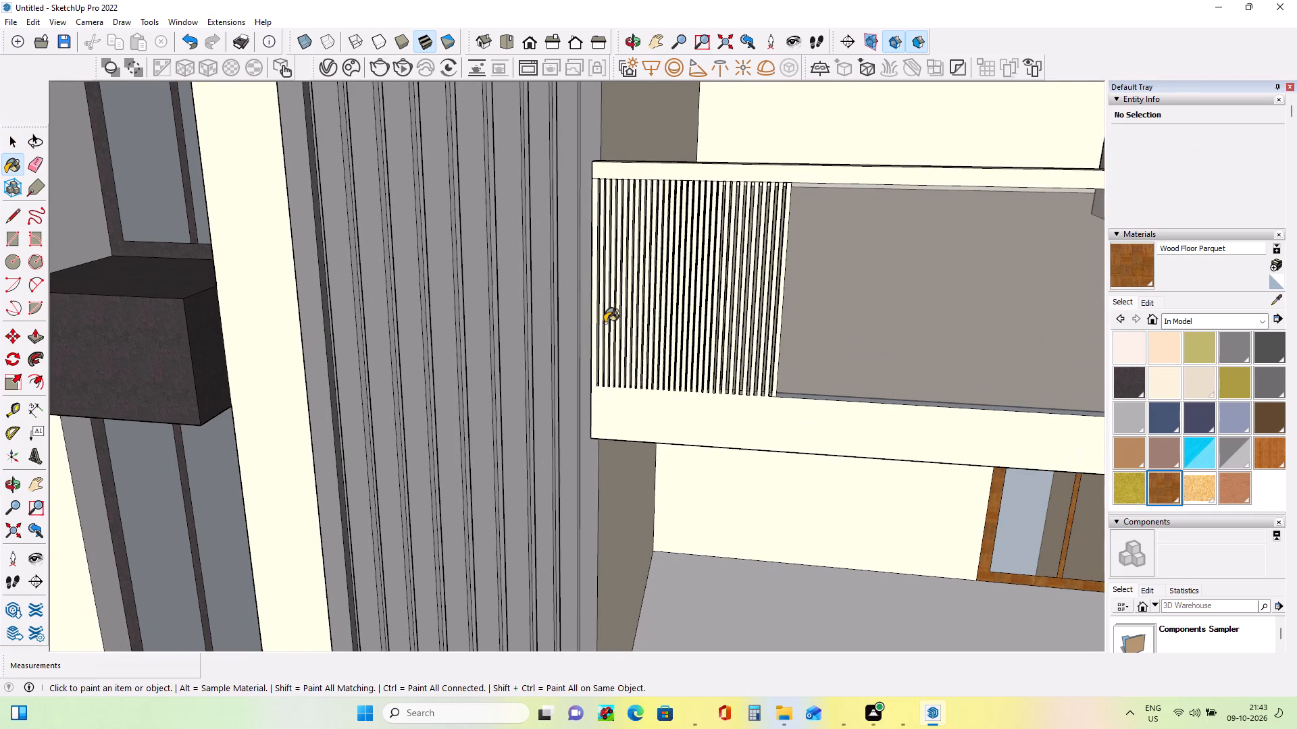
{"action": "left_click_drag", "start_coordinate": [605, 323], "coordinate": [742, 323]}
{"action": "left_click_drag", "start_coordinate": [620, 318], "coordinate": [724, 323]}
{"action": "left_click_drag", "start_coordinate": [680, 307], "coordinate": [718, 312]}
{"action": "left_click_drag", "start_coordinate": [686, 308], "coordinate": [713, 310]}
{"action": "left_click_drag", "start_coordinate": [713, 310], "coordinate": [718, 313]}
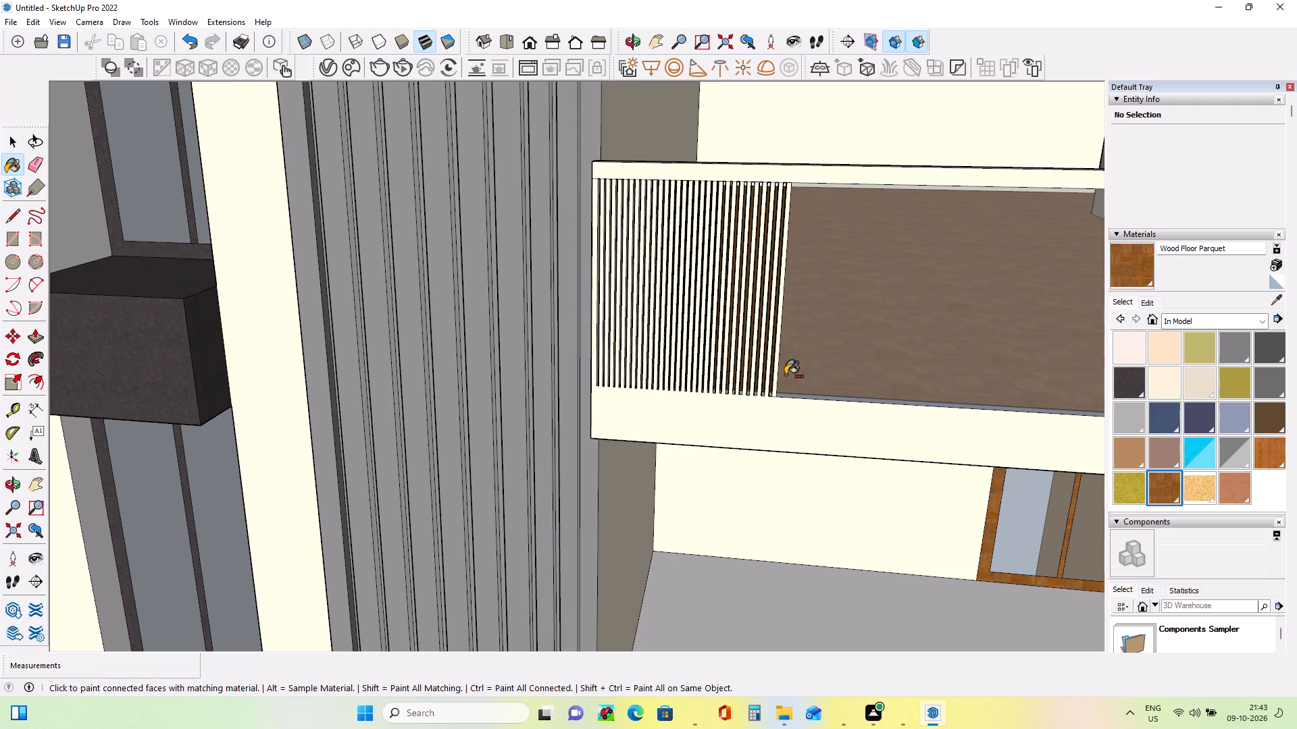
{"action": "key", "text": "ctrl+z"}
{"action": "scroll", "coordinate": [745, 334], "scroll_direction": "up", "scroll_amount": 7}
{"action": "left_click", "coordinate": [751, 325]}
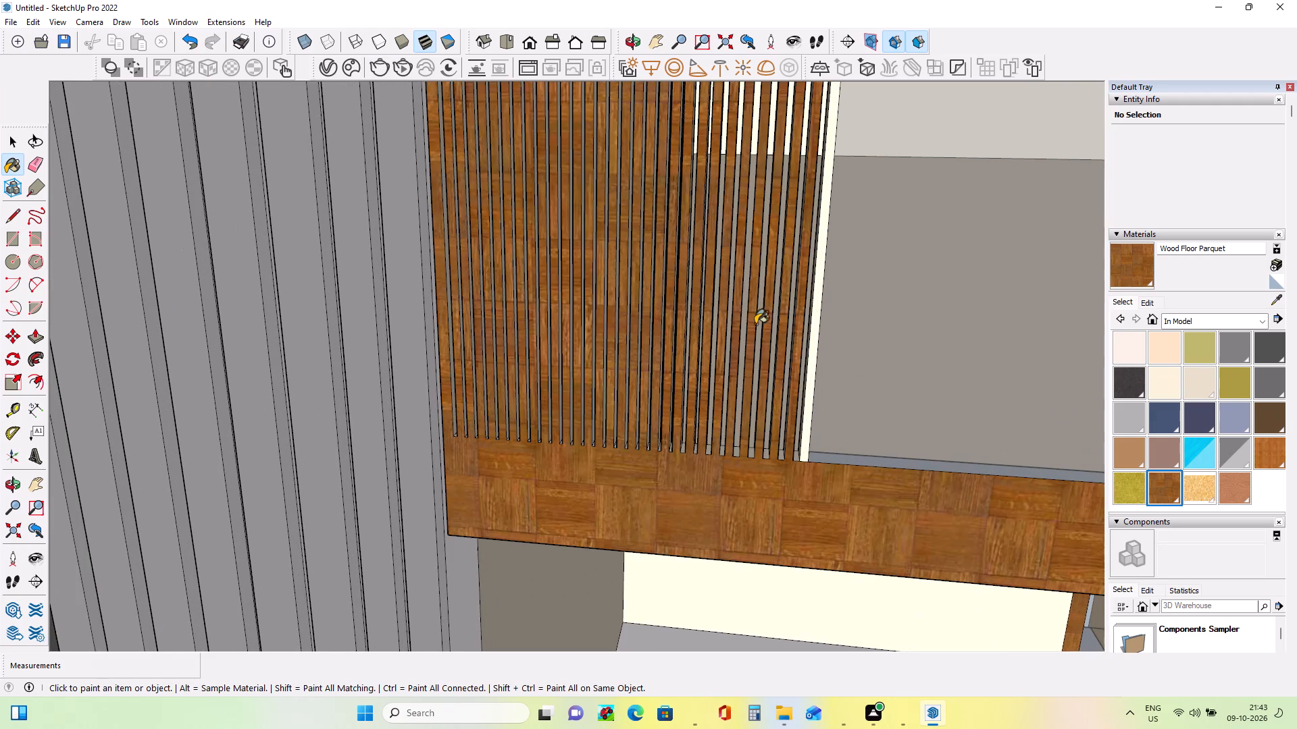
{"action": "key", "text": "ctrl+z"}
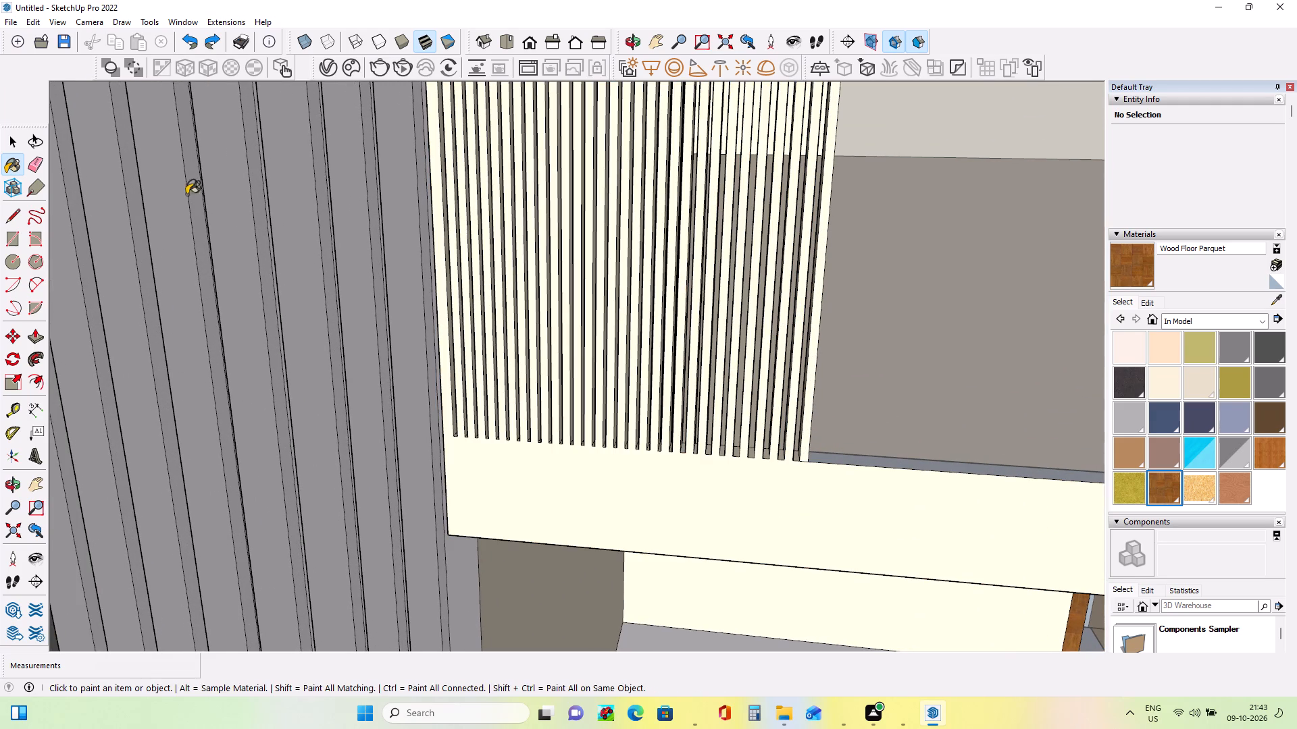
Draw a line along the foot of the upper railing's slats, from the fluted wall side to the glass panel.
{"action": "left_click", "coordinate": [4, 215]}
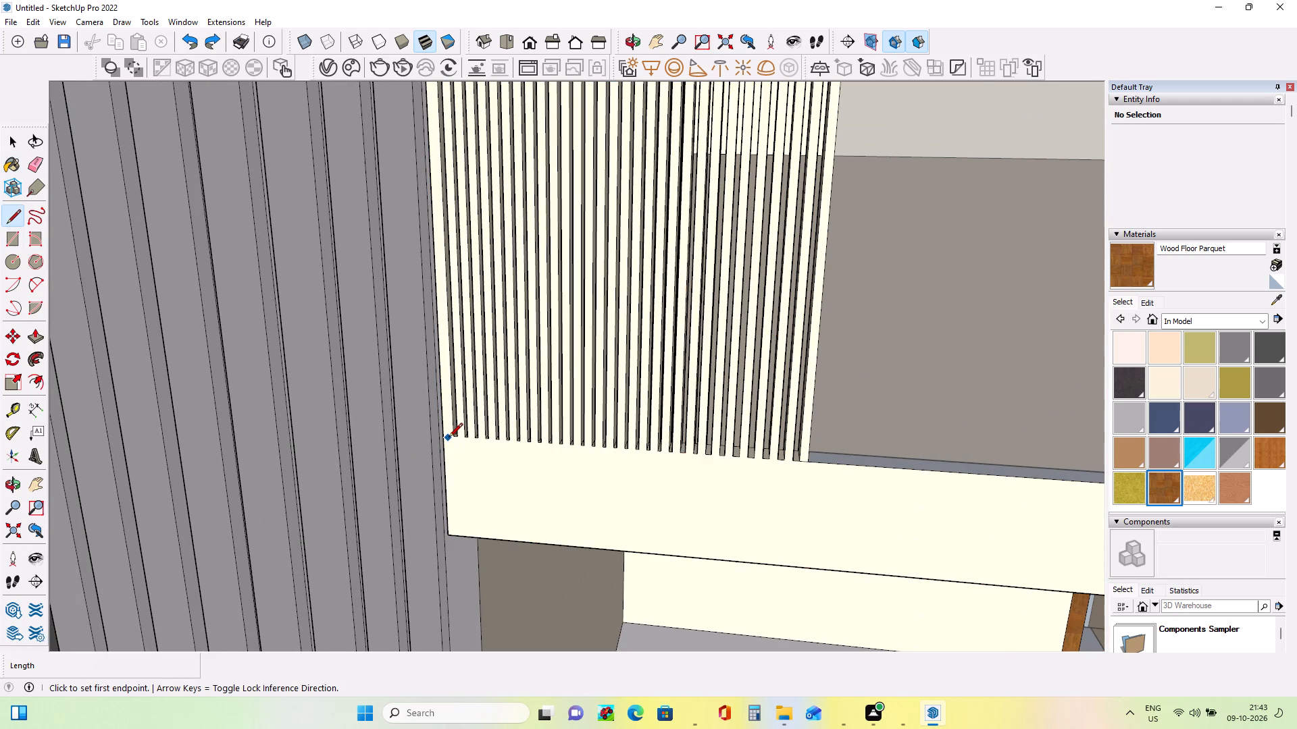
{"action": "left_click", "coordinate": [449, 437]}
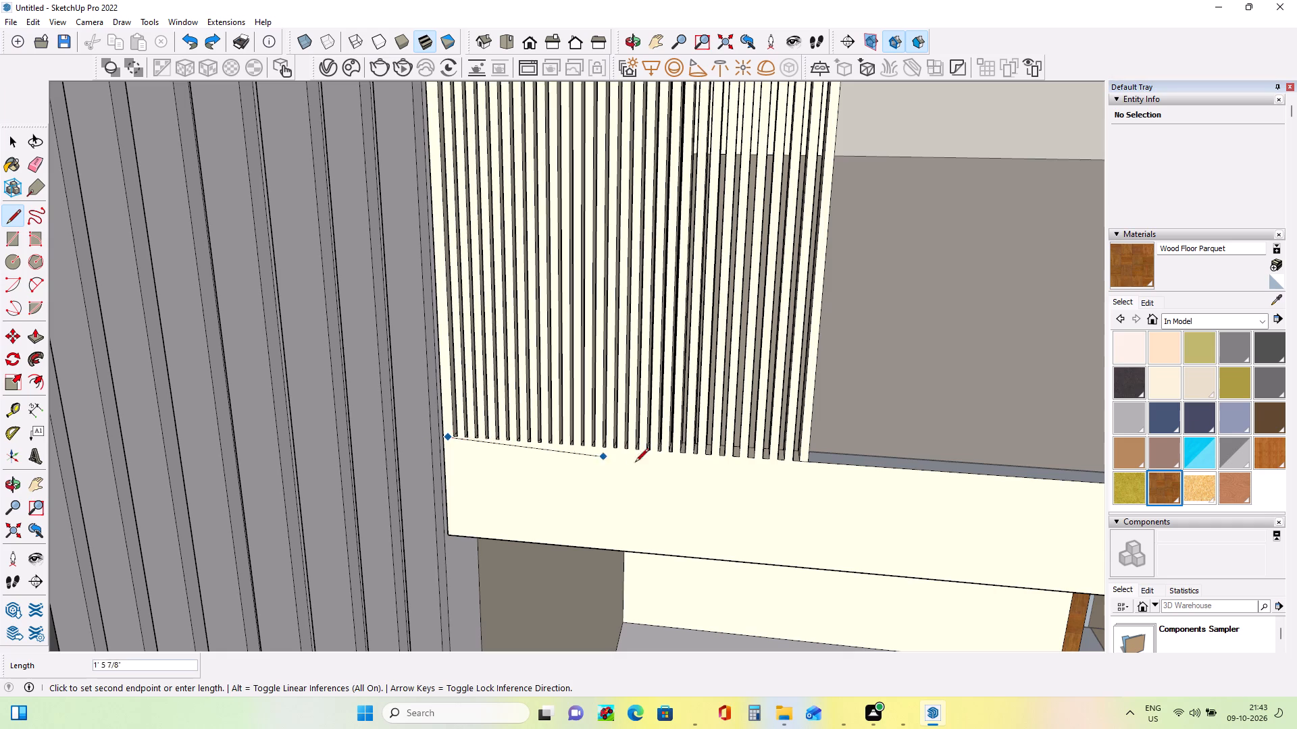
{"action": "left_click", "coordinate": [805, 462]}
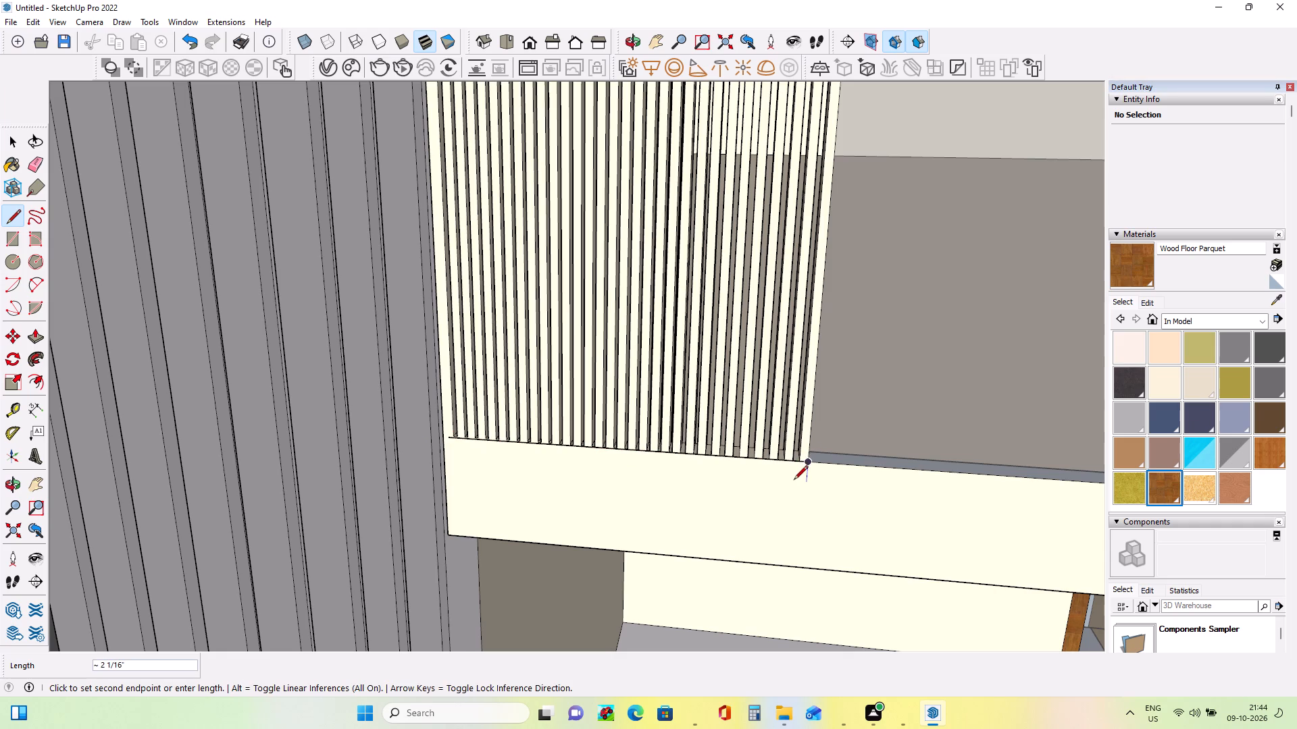
Paint the face of the end slat beside the upper glass panel with Wood Floor Parquet.
{"action": "scroll", "coordinate": [794, 481], "scroll_direction": "down", "scroll_amount": 2}
{"action": "left_click", "coordinate": [1164, 481]}
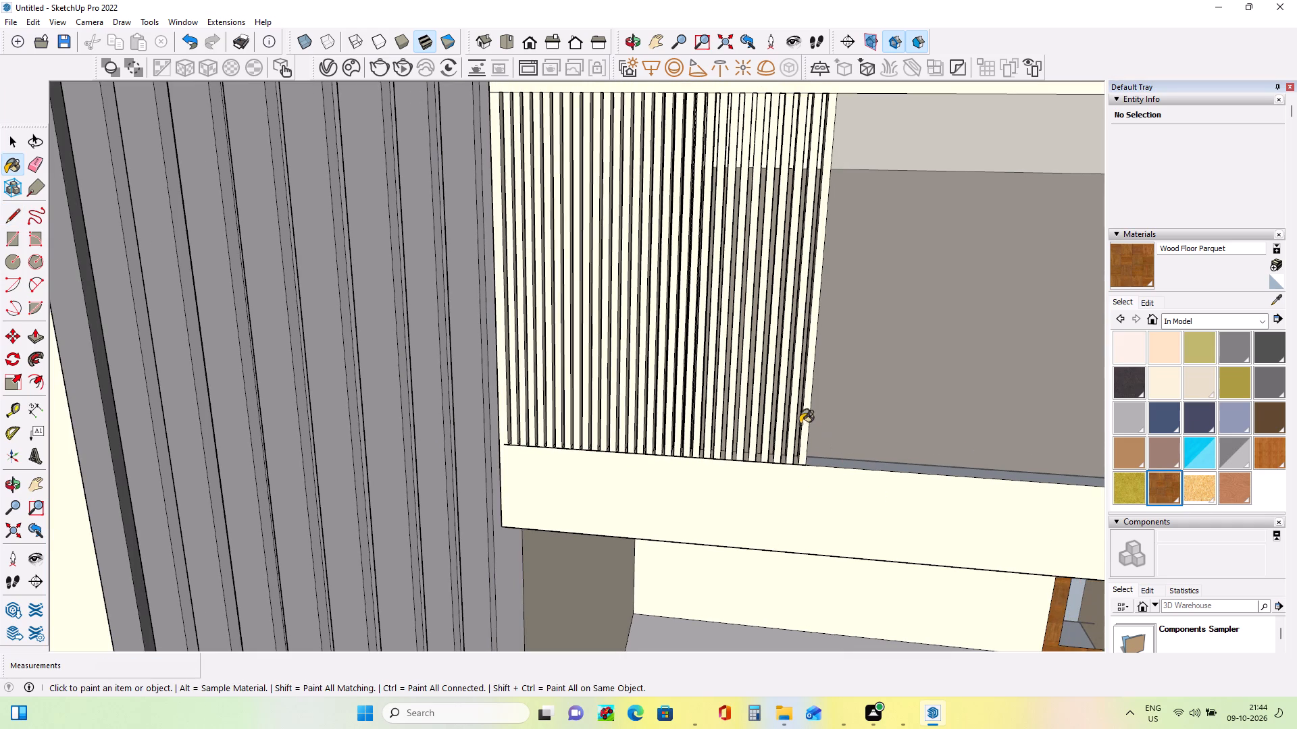
{"action": "left_click", "coordinate": [802, 419]}
{"action": "left_click", "coordinate": [803, 420]}
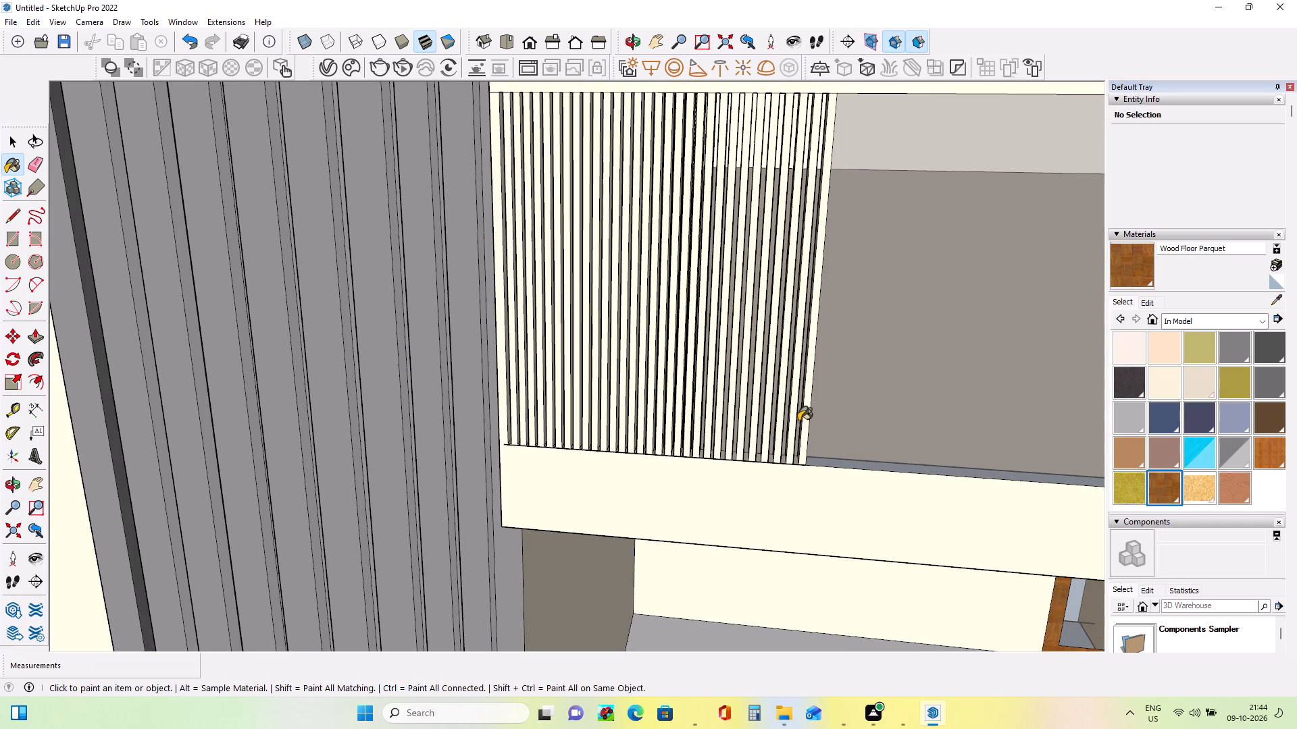
{"action": "left_click", "coordinate": [805, 424]}
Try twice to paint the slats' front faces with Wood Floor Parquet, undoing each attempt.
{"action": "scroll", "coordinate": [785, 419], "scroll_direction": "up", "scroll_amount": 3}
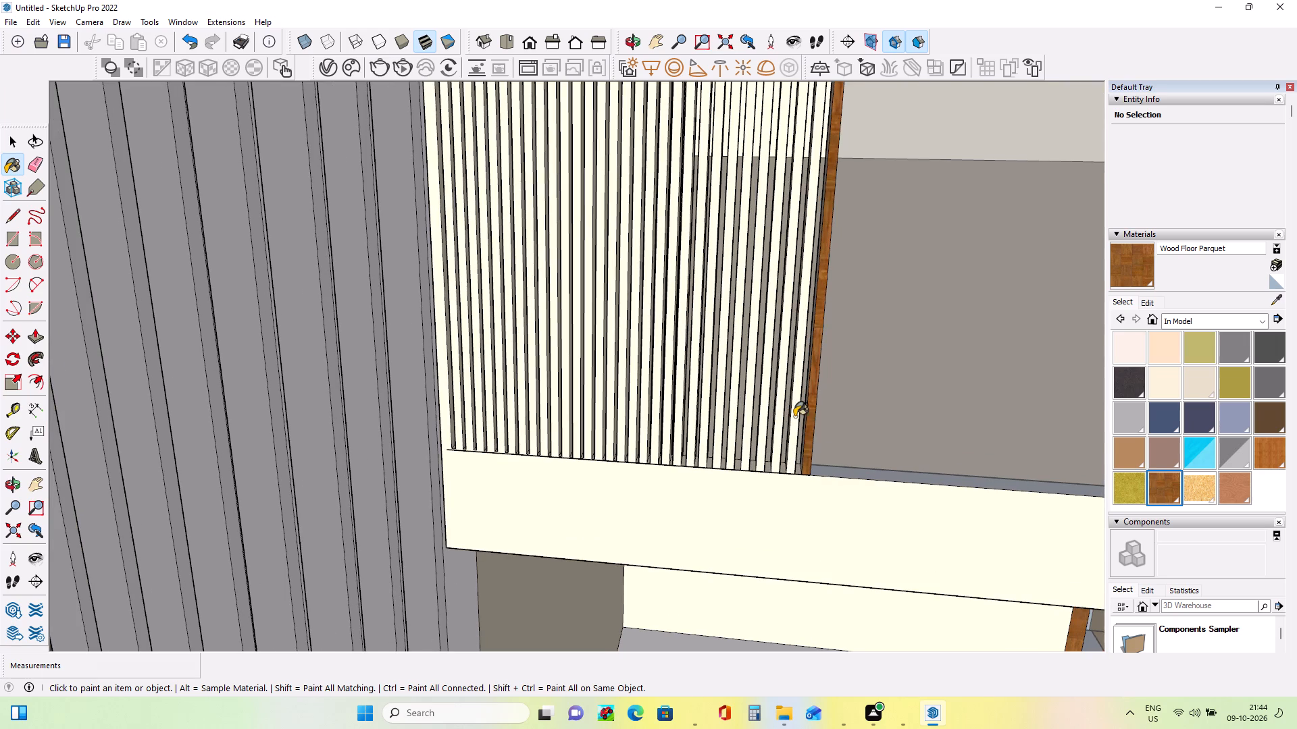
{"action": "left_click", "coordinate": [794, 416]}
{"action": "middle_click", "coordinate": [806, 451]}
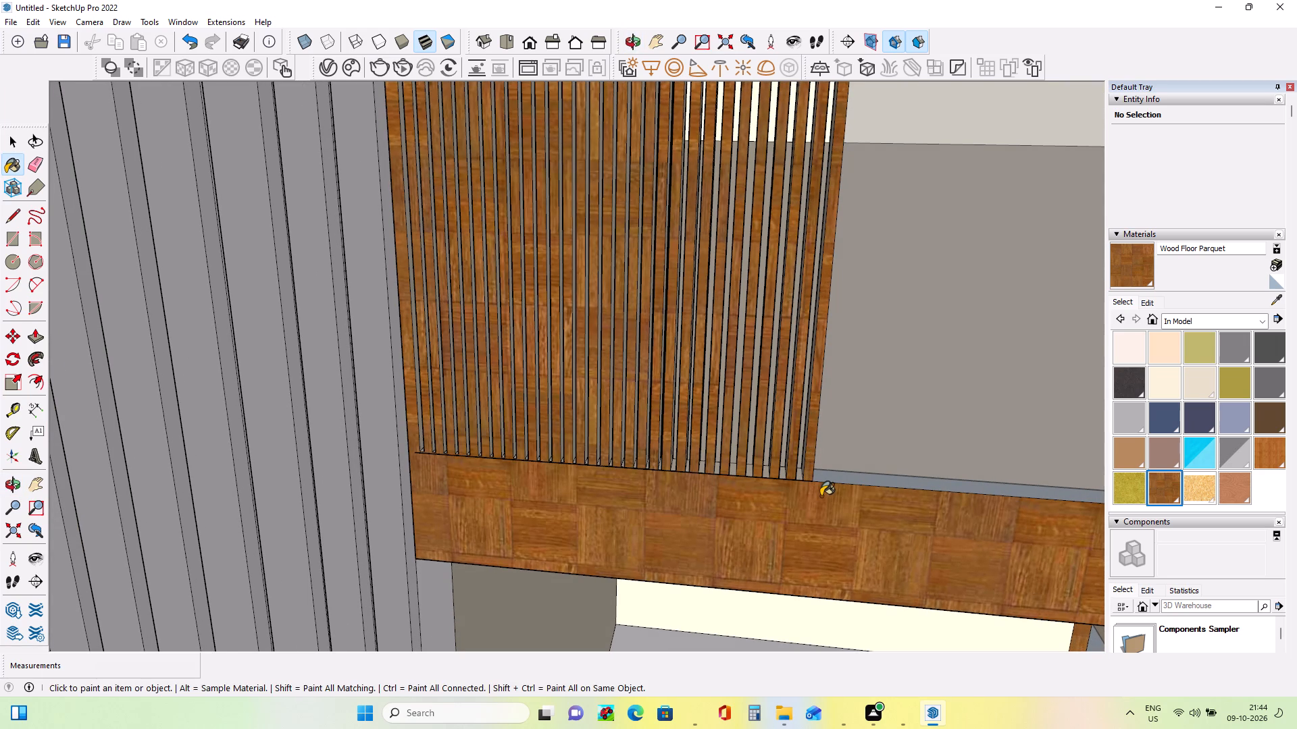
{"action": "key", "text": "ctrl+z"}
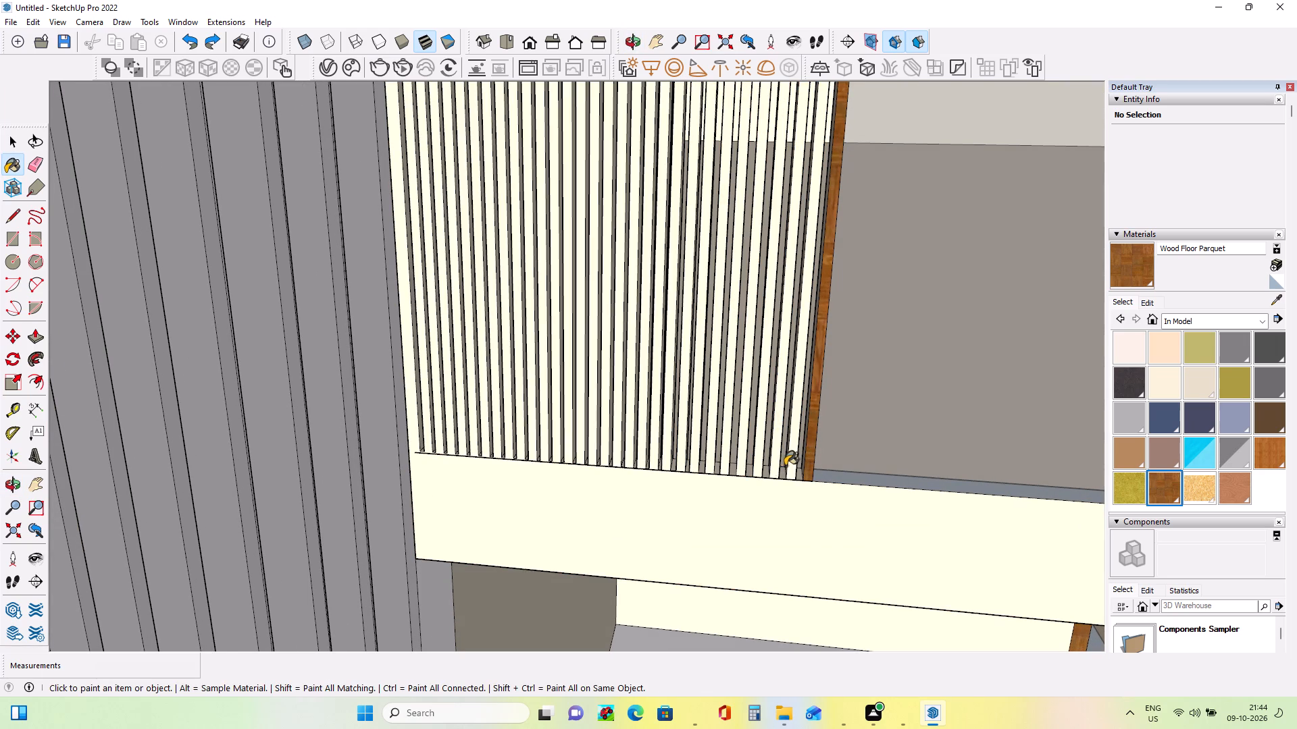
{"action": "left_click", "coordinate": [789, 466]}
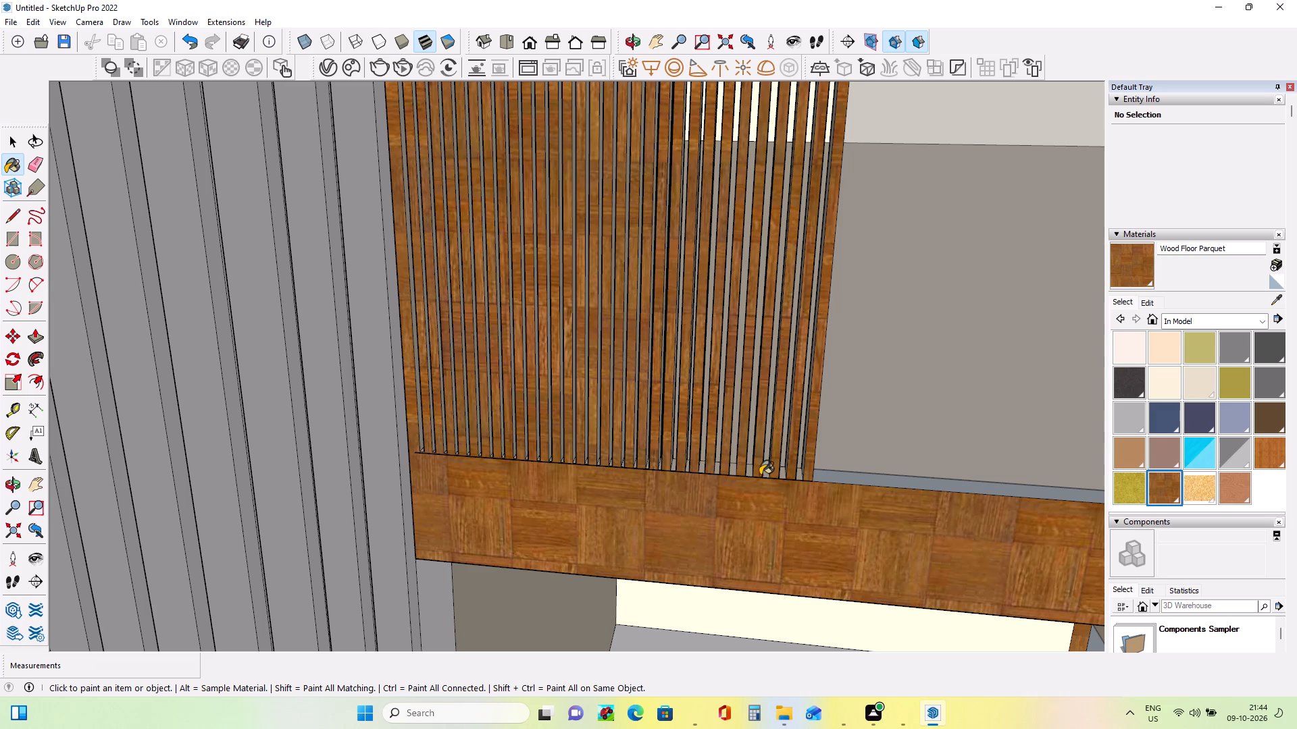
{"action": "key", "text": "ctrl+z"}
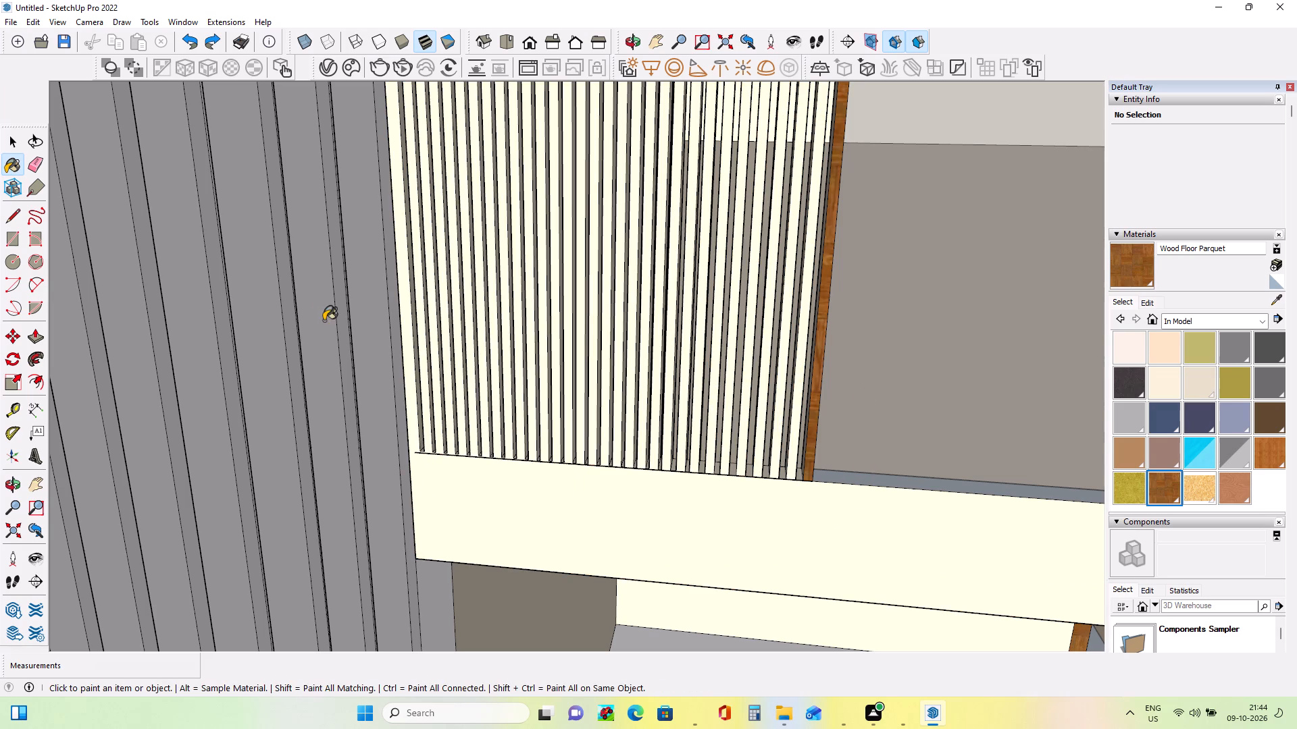
Separate the slats from the slab edge with a short line to the fluted wall and a line about 2' 10 1/4" along their foot.
{"action": "left_click", "coordinate": [11, 221]}
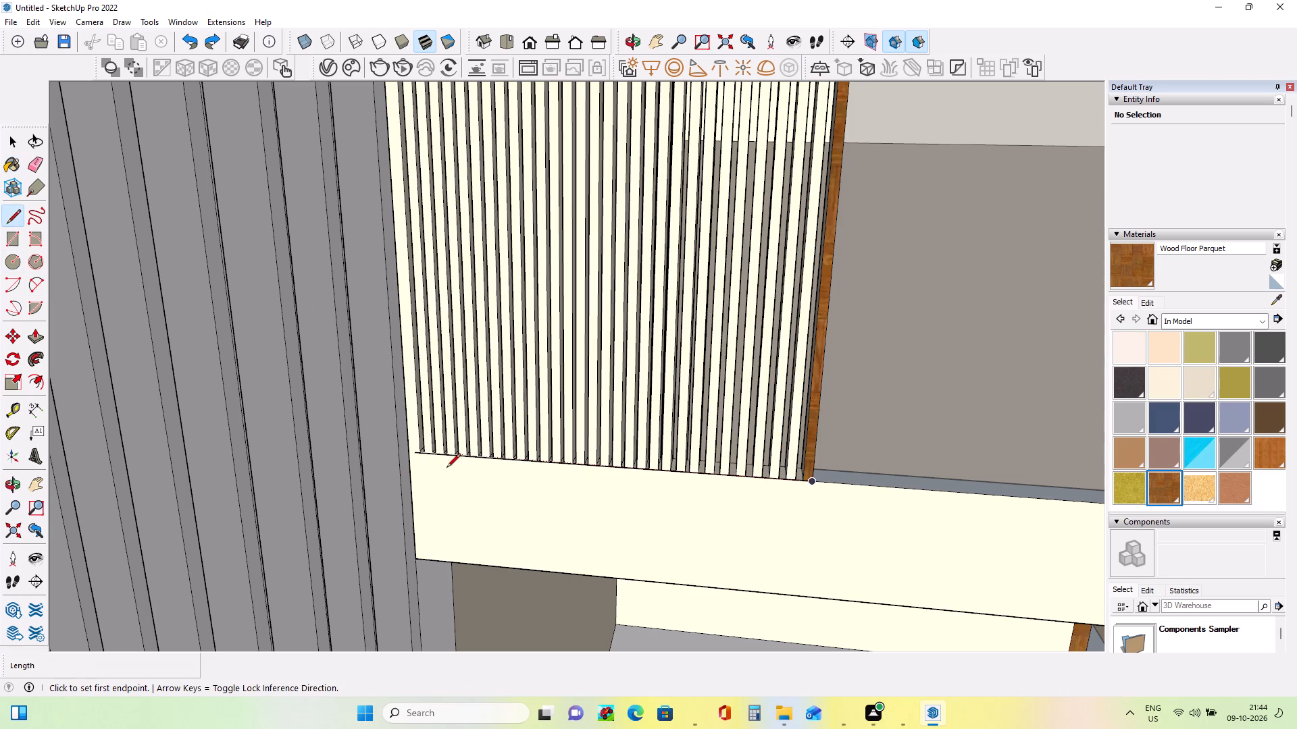
{"action": "scroll", "coordinate": [422, 461], "scroll_direction": "up", "scroll_amount": 7}
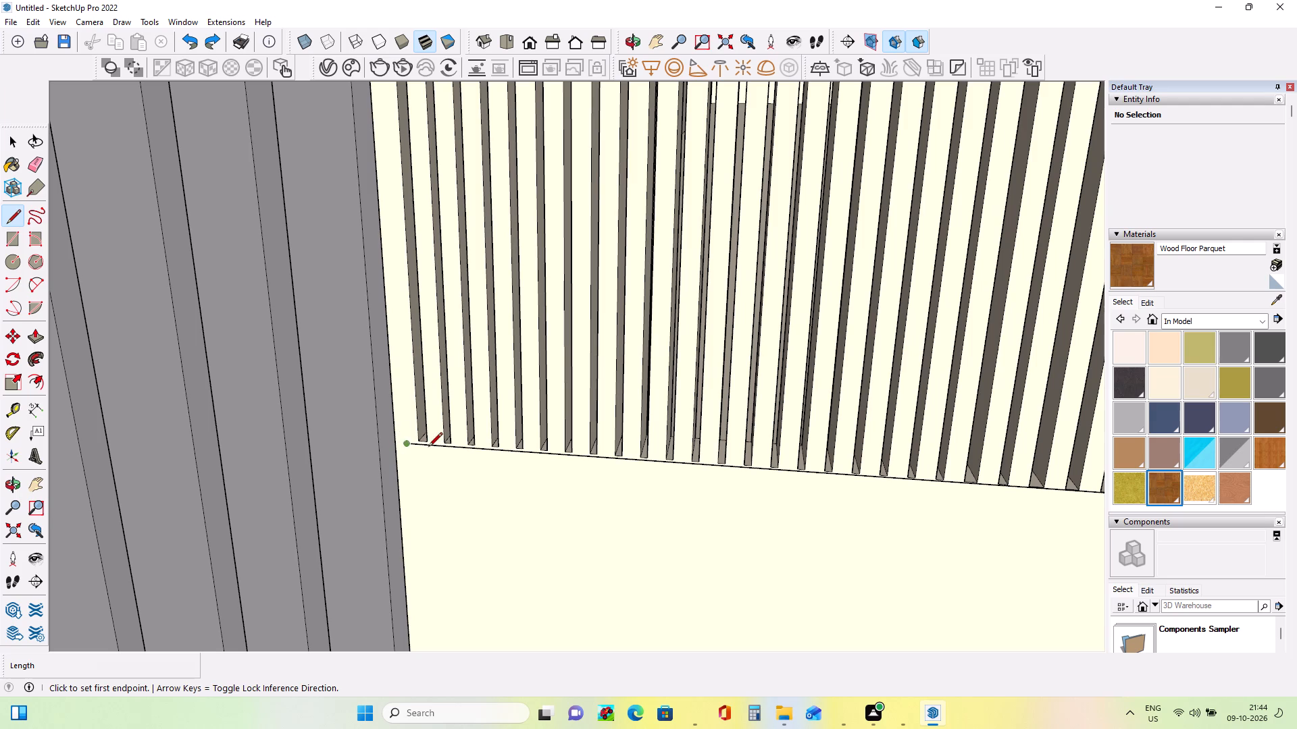
{"action": "left_click", "coordinate": [420, 443]}
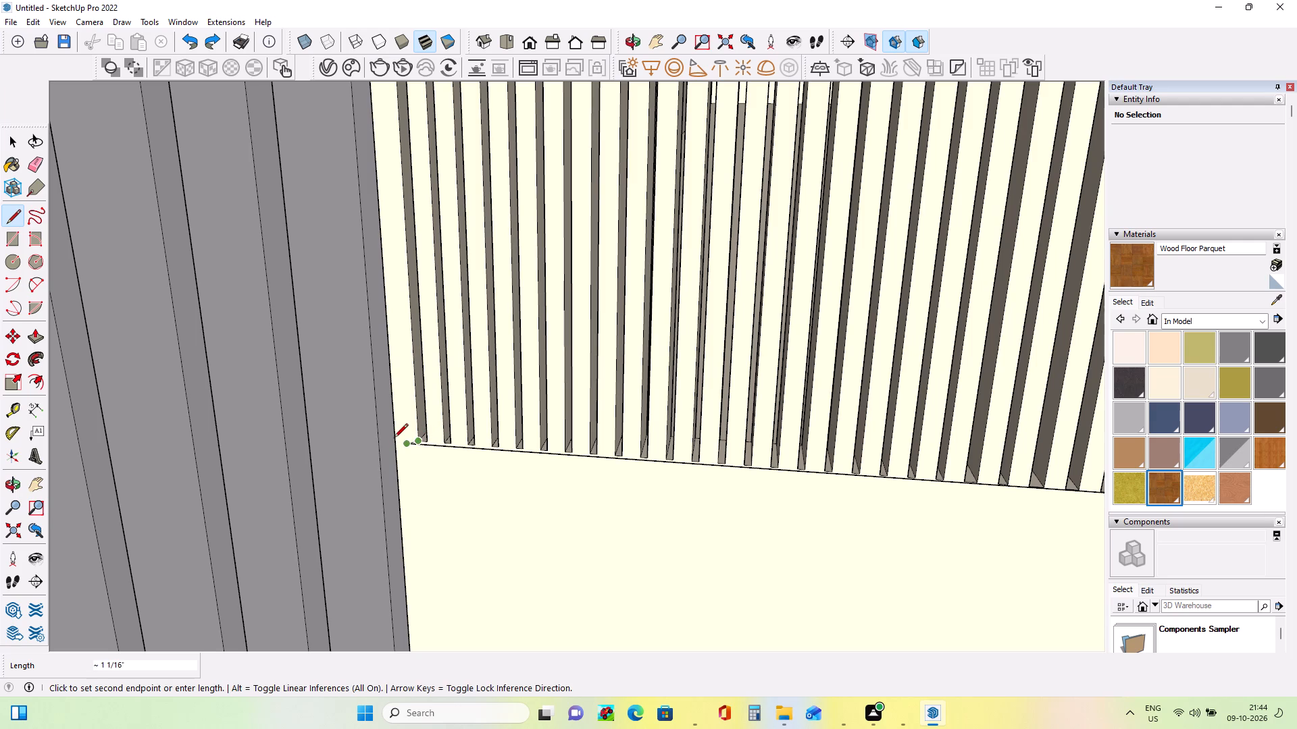
{"action": "left_click", "coordinate": [394, 439]}
{"action": "left_click", "coordinate": [417, 442]}
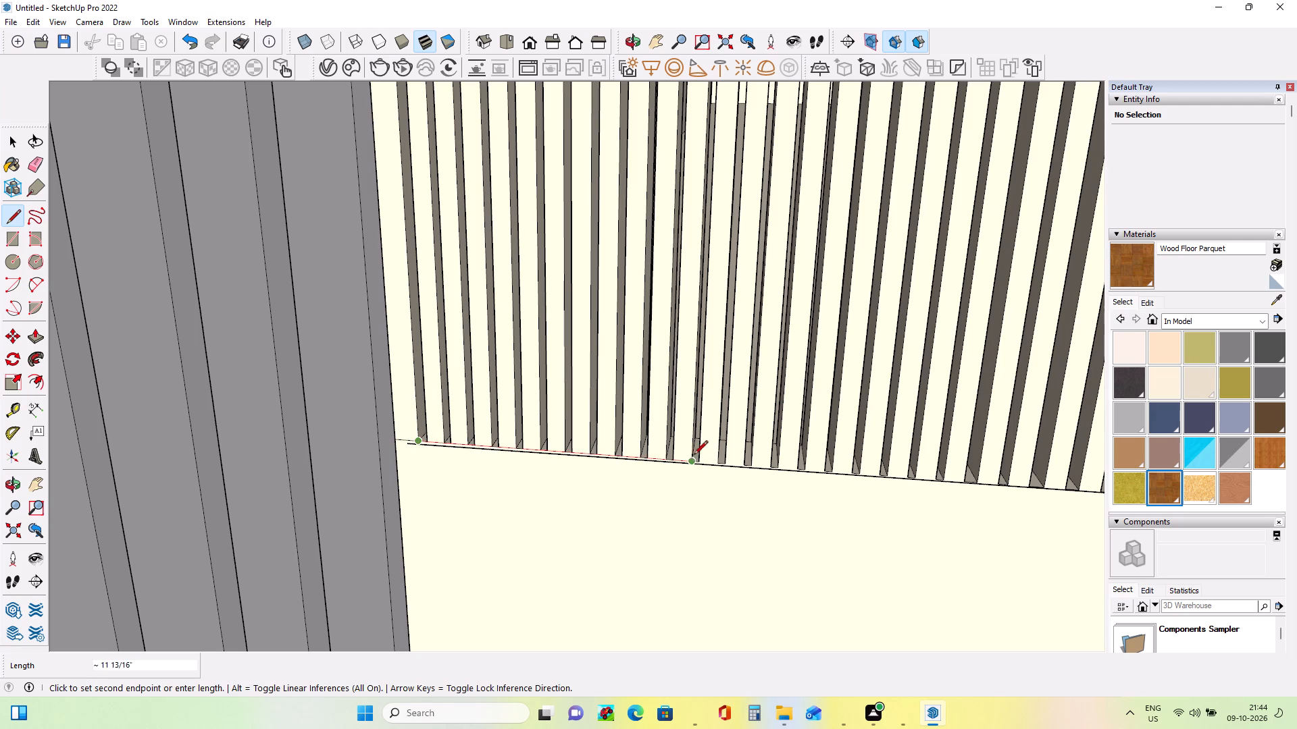
{"action": "scroll", "coordinate": [848, 460], "scroll_direction": "down", "scroll_amount": 7}
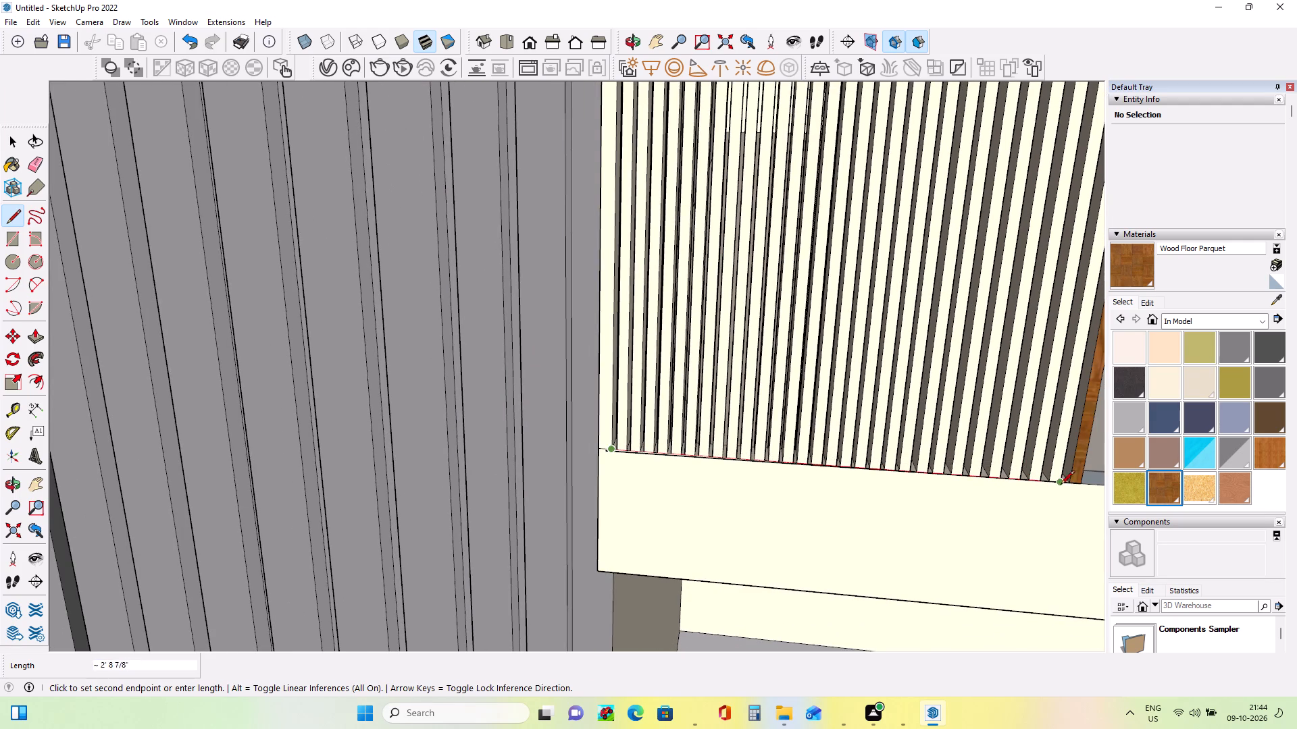
{"action": "left_click", "coordinate": [1083, 485]}
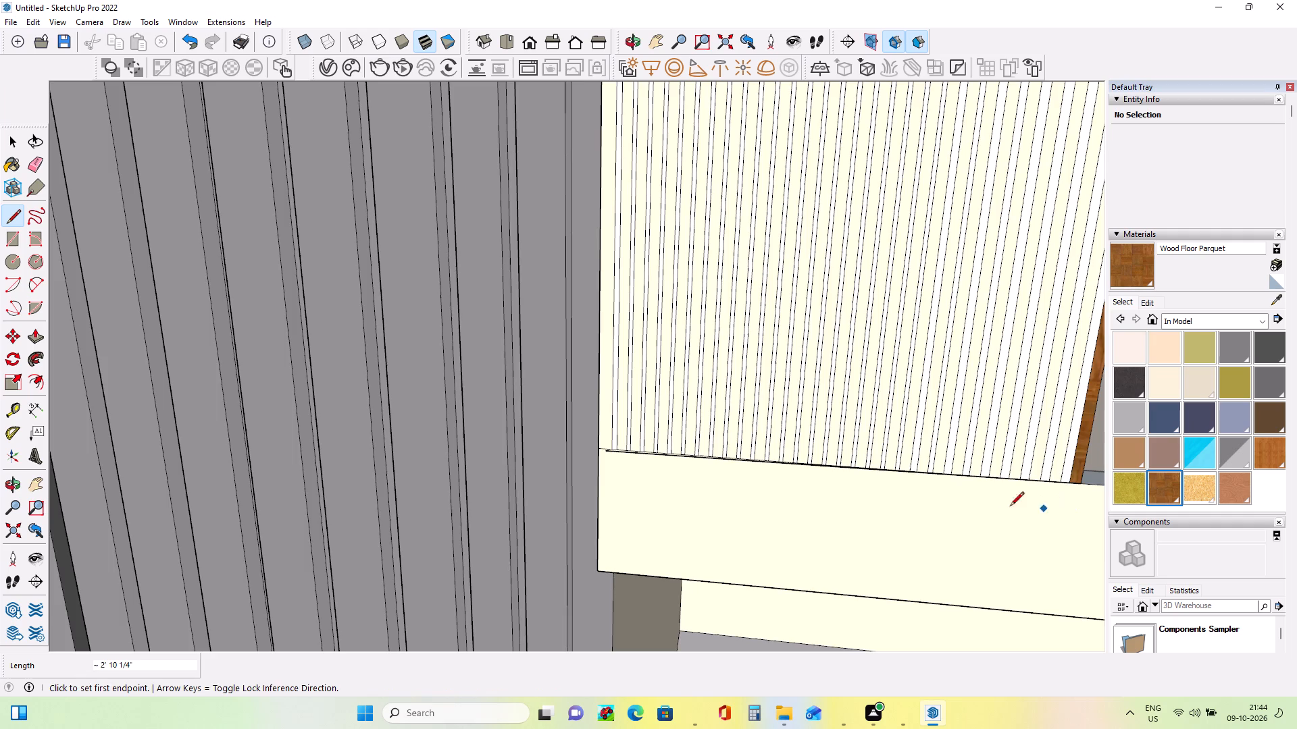
Erase the stray duplicate line just below the foot of the upper railing's slats.
{"action": "middle_click_drag", "start_coordinate": [988, 504], "coordinate": [961, 519]}
{"action": "middle_click_drag", "start_coordinate": [613, 493], "coordinate": [687, 512]}
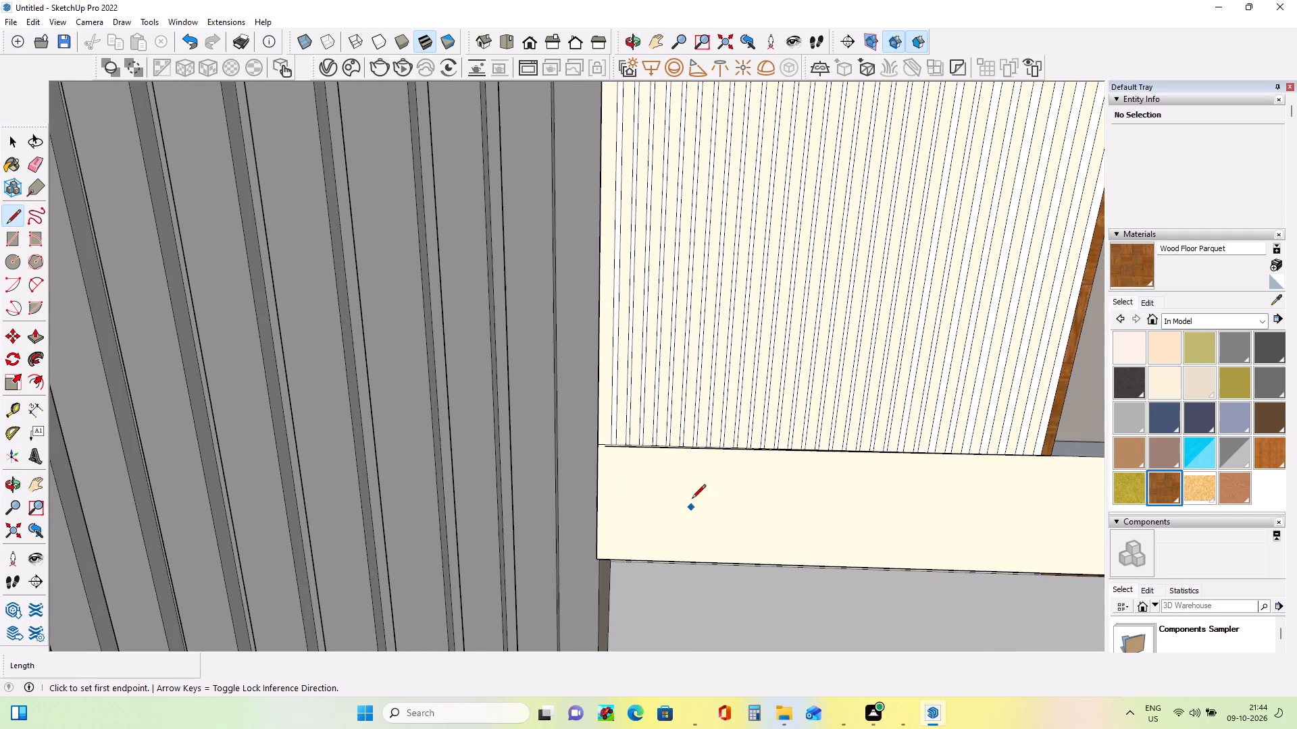
{"action": "scroll", "coordinate": [679, 487], "scroll_direction": "up", "scroll_amount": 6}
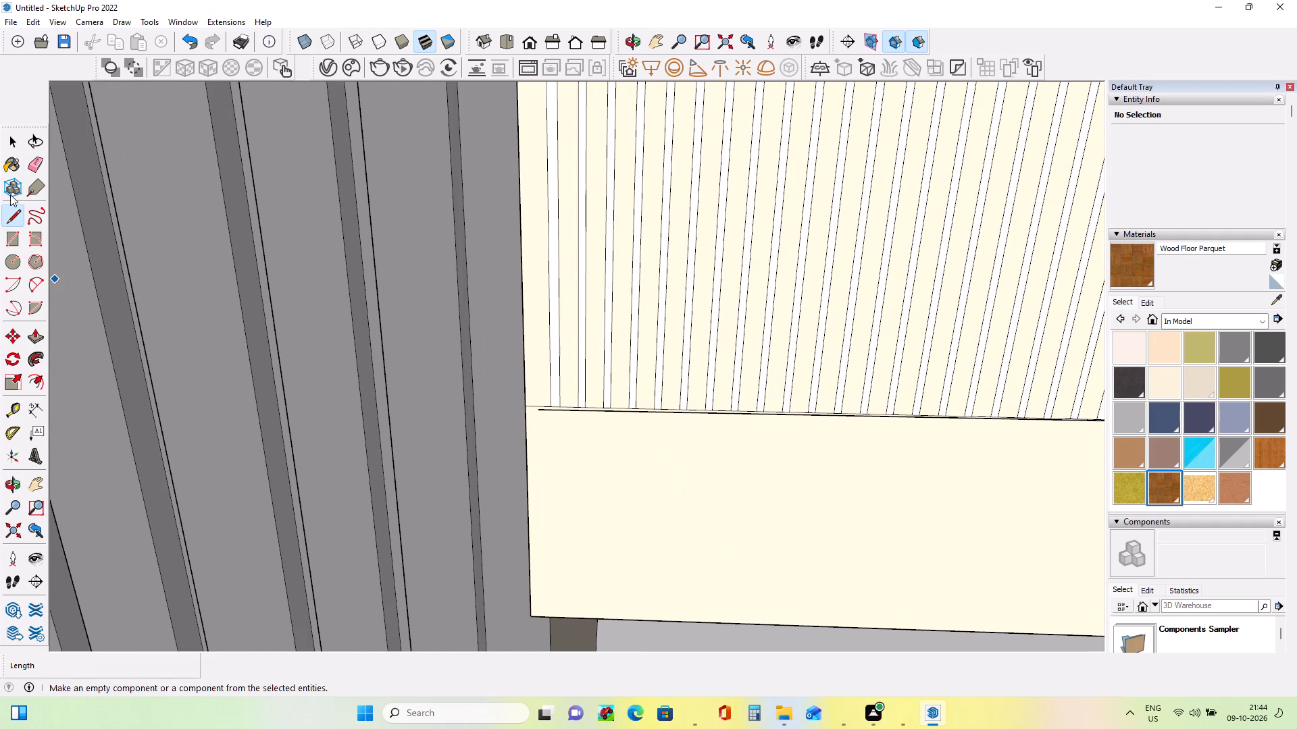
{"action": "left_click", "coordinate": [32, 167]}
{"action": "scroll", "coordinate": [567, 420], "scroll_direction": "up", "scroll_amount": 3}
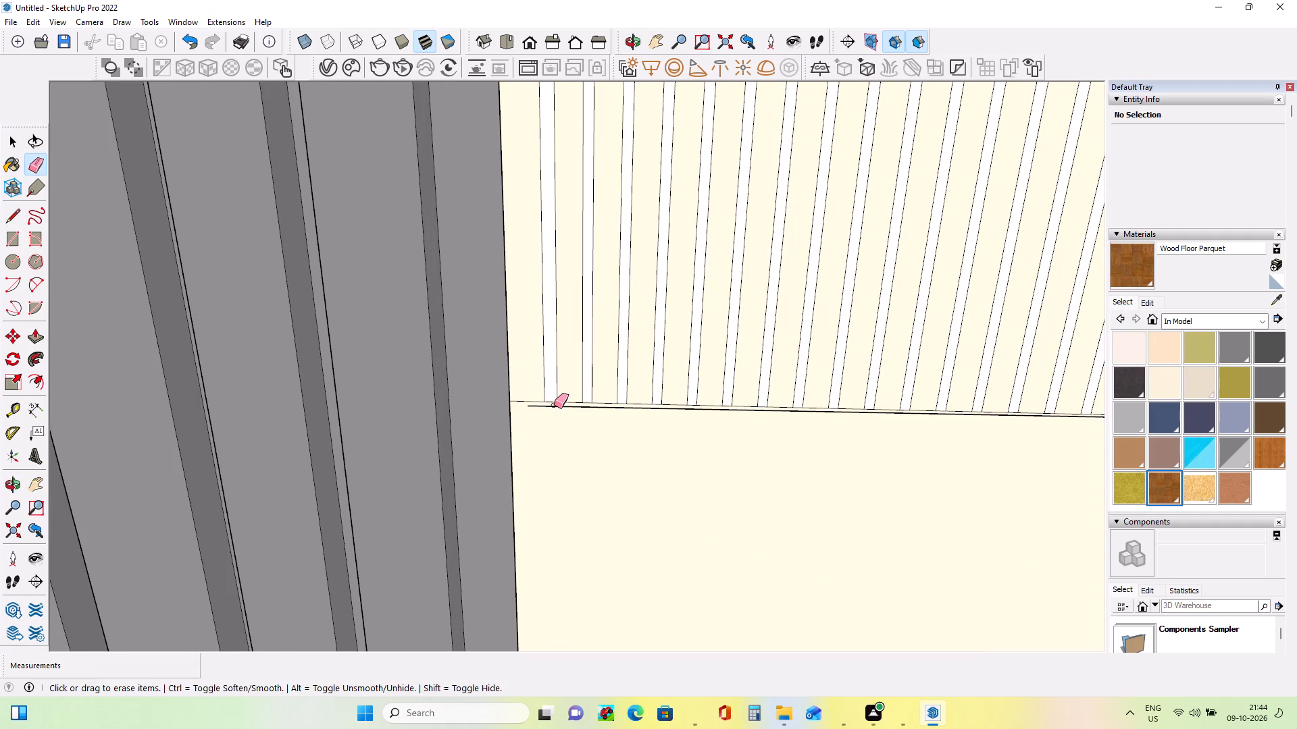
{"action": "left_click", "coordinate": [554, 405]}
Push/Pull the first two cream strips beside the fluted wall back 5/8" behind the narrow white slats of the upper railing.
{"action": "scroll", "coordinate": [561, 427], "scroll_direction": "down", "scroll_amount": 15}
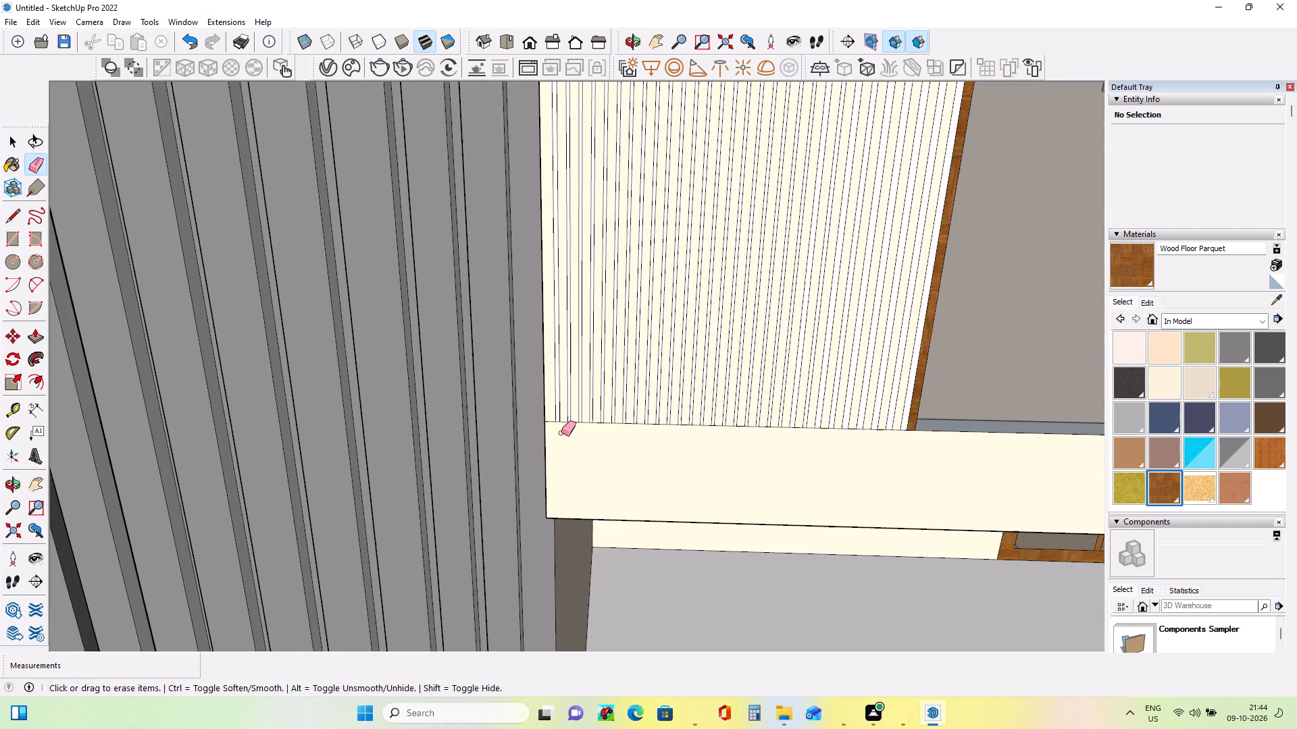
{"action": "scroll", "coordinate": [561, 433], "scroll_direction": "down", "scroll_amount": 4}
{"action": "scroll", "coordinate": [563, 429], "scroll_direction": "up", "scroll_amount": 7}
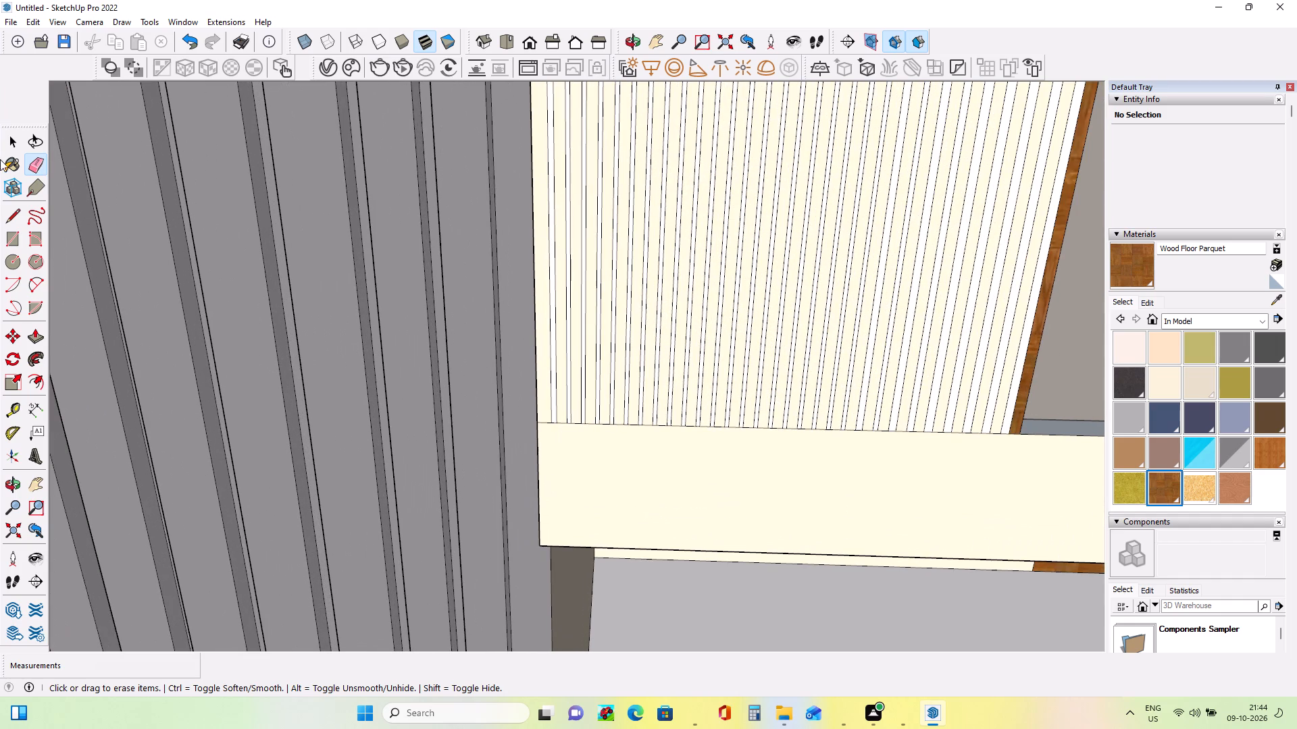
{"action": "left_click", "coordinate": [39, 345]}
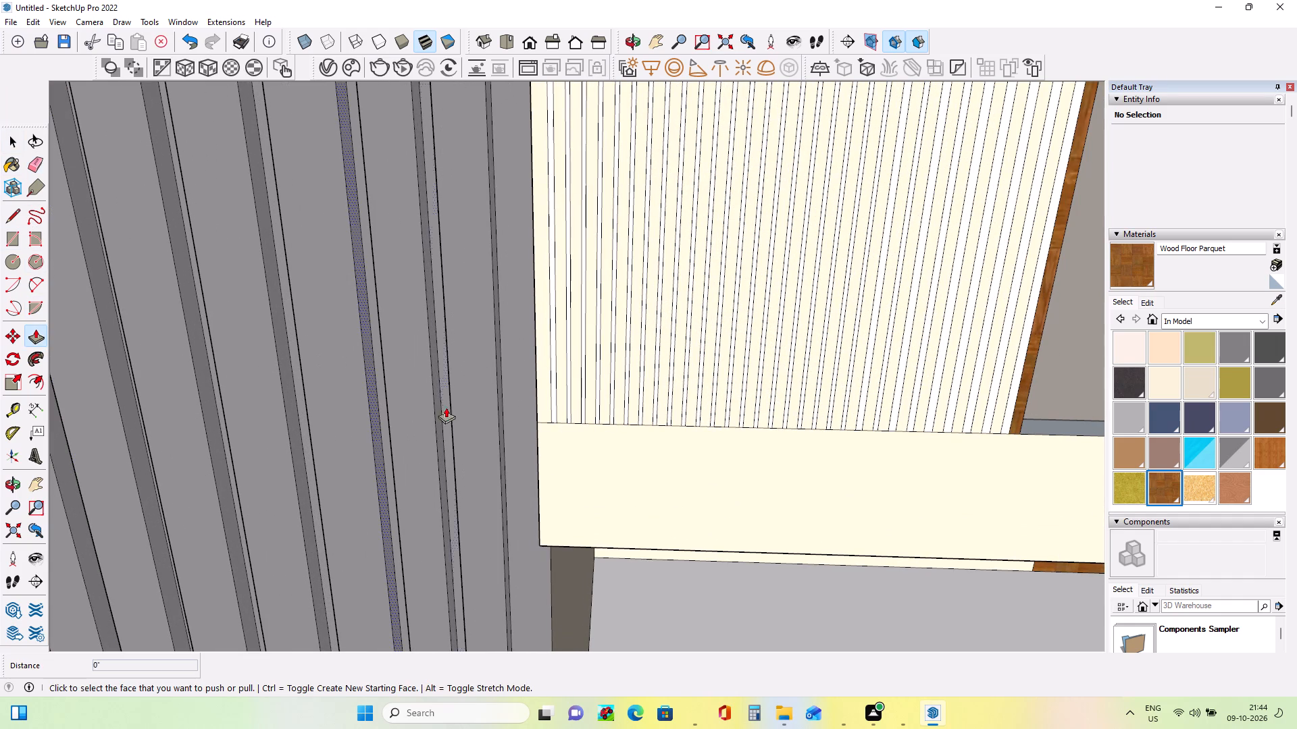
{"action": "left_click", "coordinate": [544, 412]}
{"action": "left_click", "coordinate": [544, 408]}
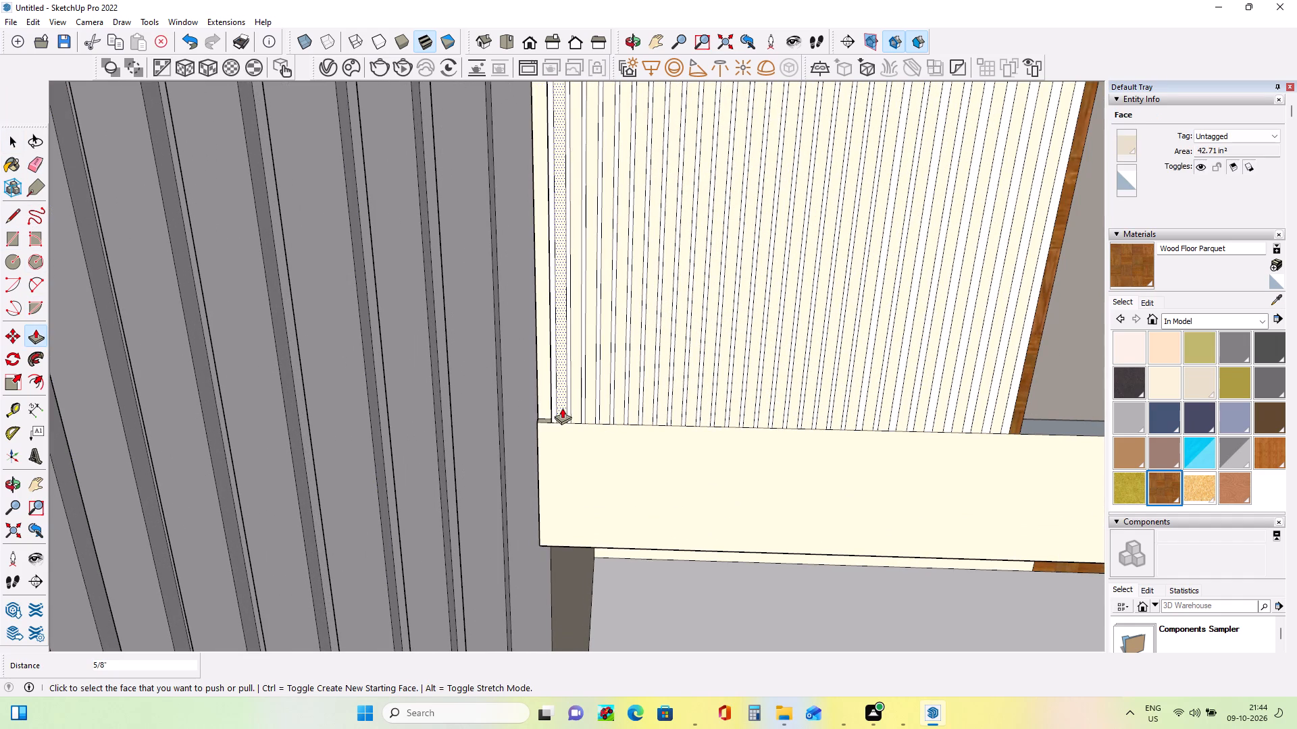
{"action": "left_click", "coordinate": [562, 408]}
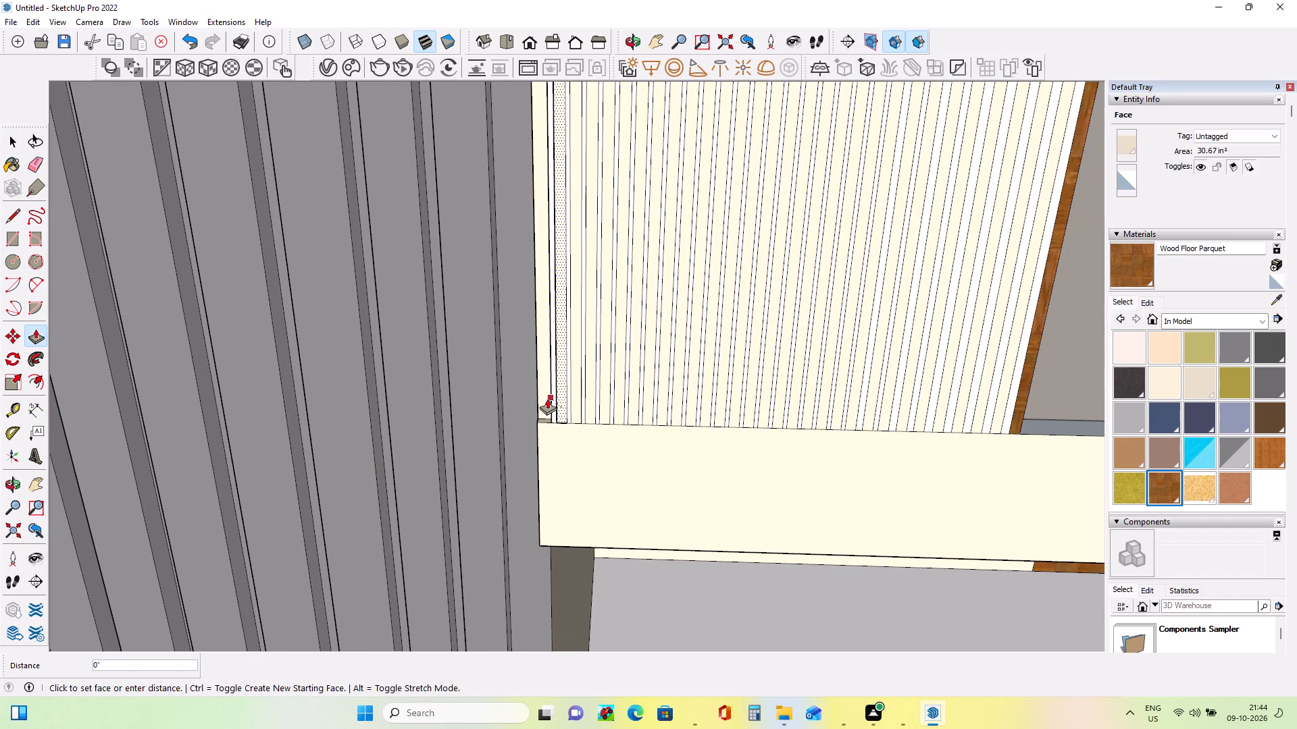
{"action": "left_click", "coordinate": [547, 398]}
{"action": "left_click", "coordinate": [578, 410]}
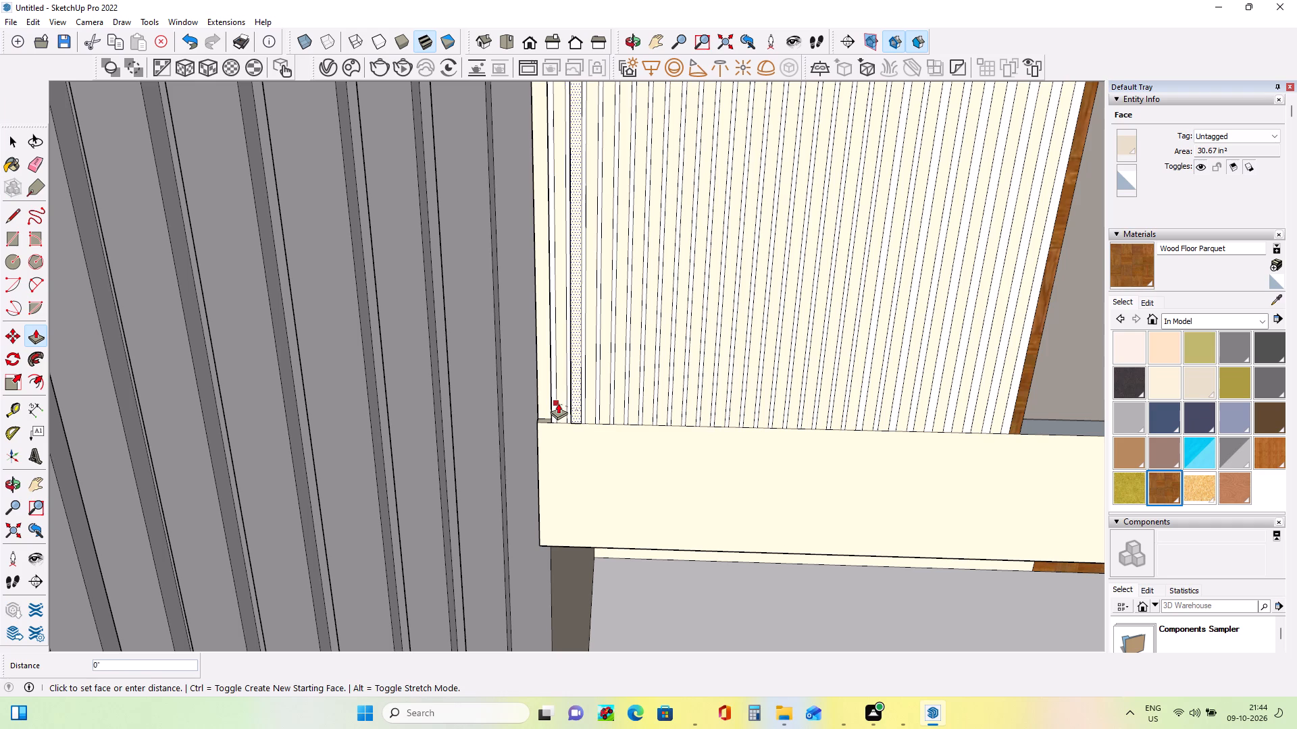
{"action": "left_click", "coordinate": [558, 403]}
{"action": "scroll", "coordinate": [579, 410], "scroll_direction": "up", "scroll_amount": 7}
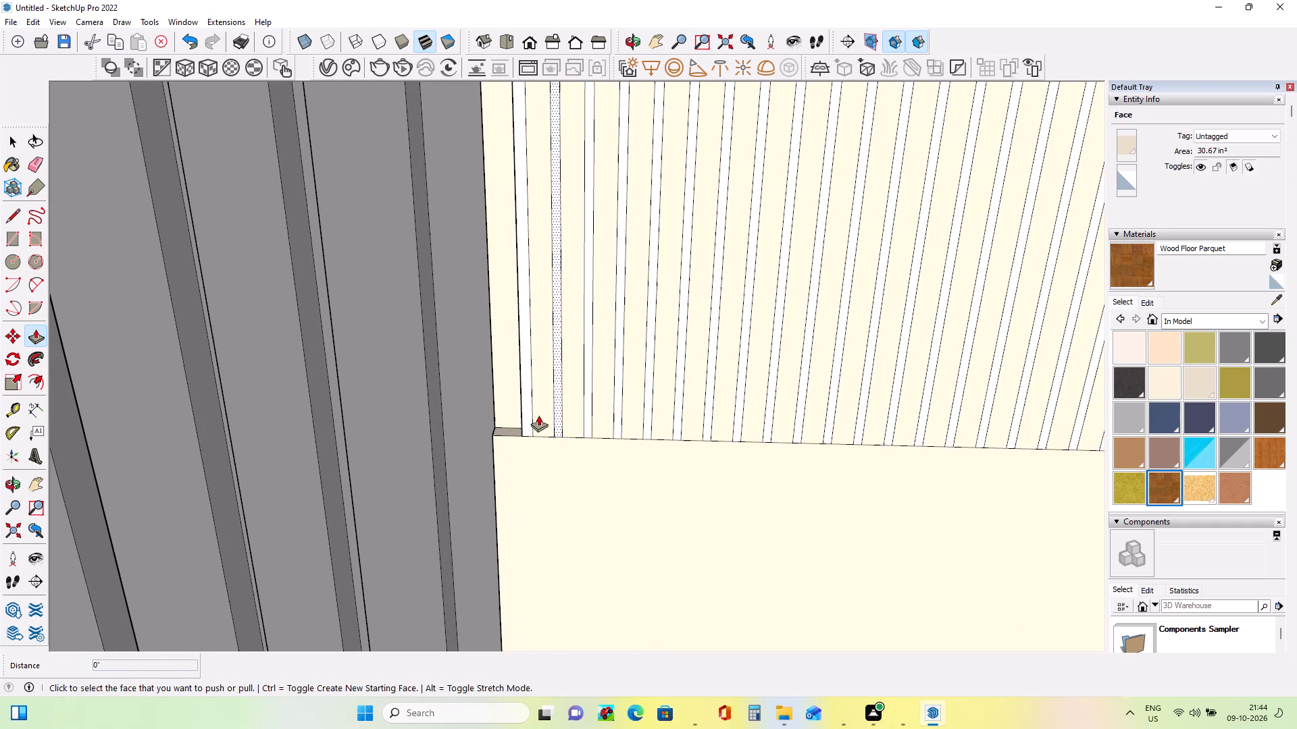
{"action": "left_click", "coordinate": [538, 415]}
{"action": "left_click", "coordinate": [511, 387]}
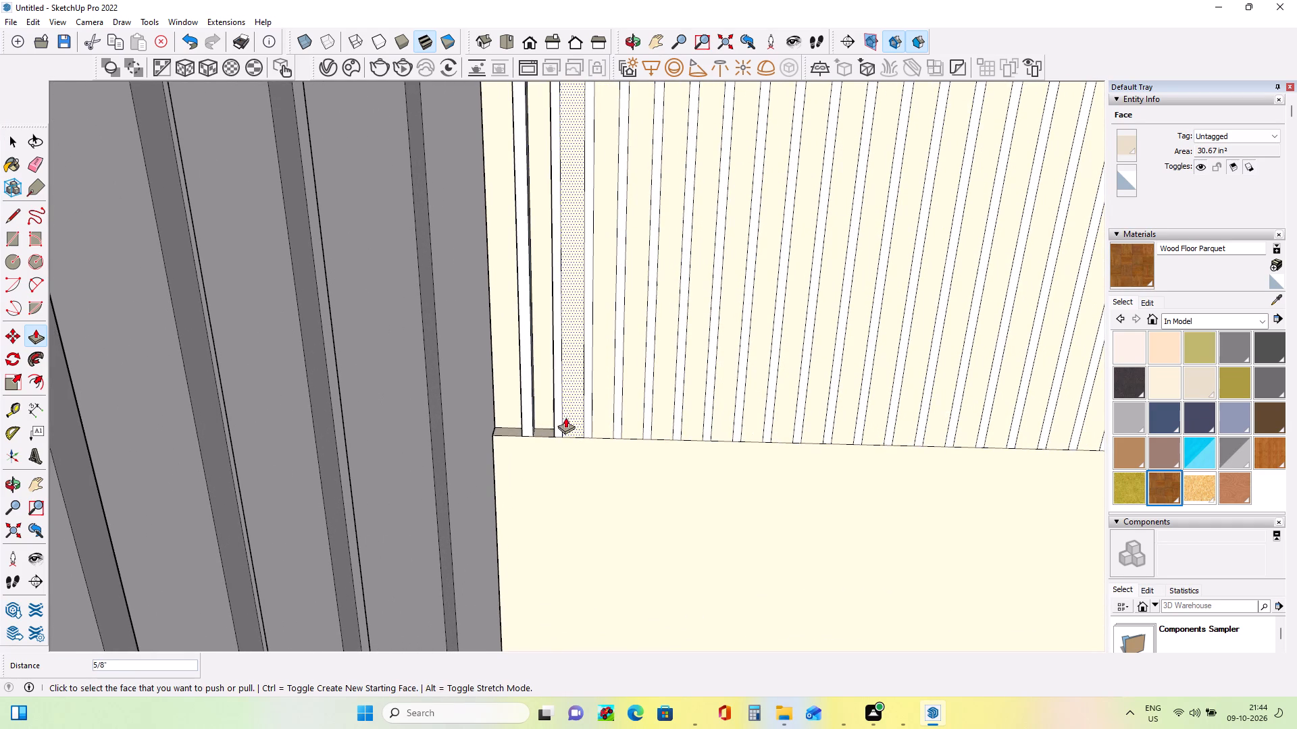
Recess the third, fourth and fifth cream strips from the fluted wall by 5/8" between the white slats.
{"action": "left_click", "coordinate": [567, 418]}
{"action": "left_click", "coordinate": [551, 404]}
{"action": "middle_click_drag", "start_coordinate": [558, 413], "coordinate": [561, 421]}
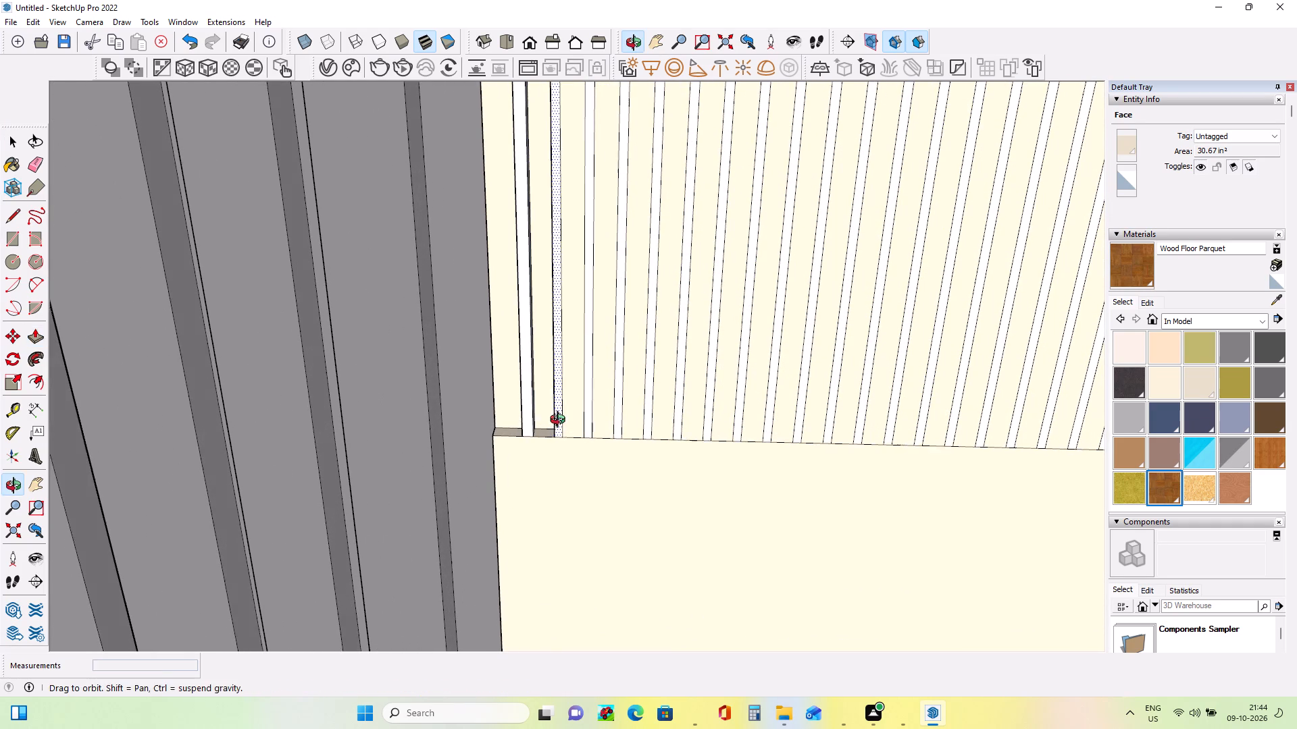
{"action": "middle_click_drag", "start_coordinate": [561, 421], "coordinate": [562, 436]}
{"action": "scroll", "coordinate": [569, 418], "scroll_direction": "down", "scroll_amount": 1}
{"action": "scroll", "coordinate": [569, 418], "scroll_direction": "up", "scroll_amount": 2}
{"action": "left_click", "coordinate": [571, 418]}
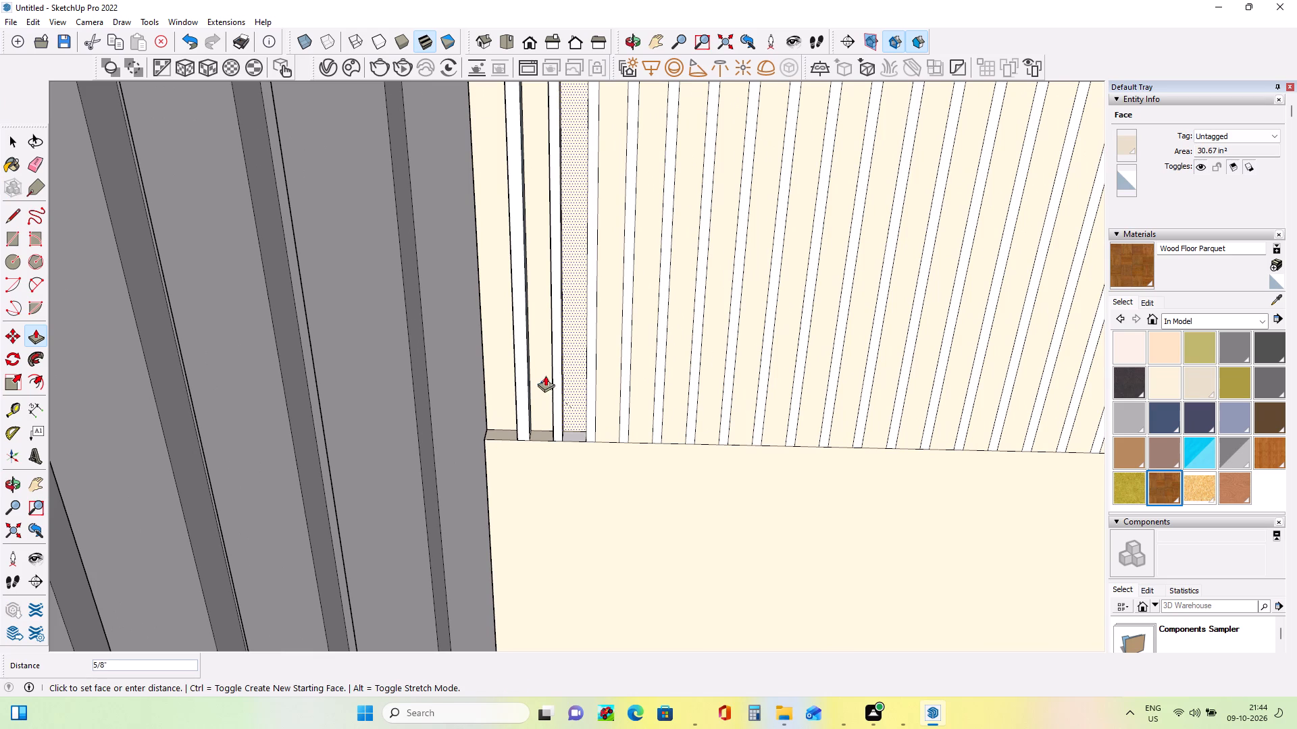
{"action": "left_click", "coordinate": [542, 368]}
{"action": "left_click", "coordinate": [602, 405]}
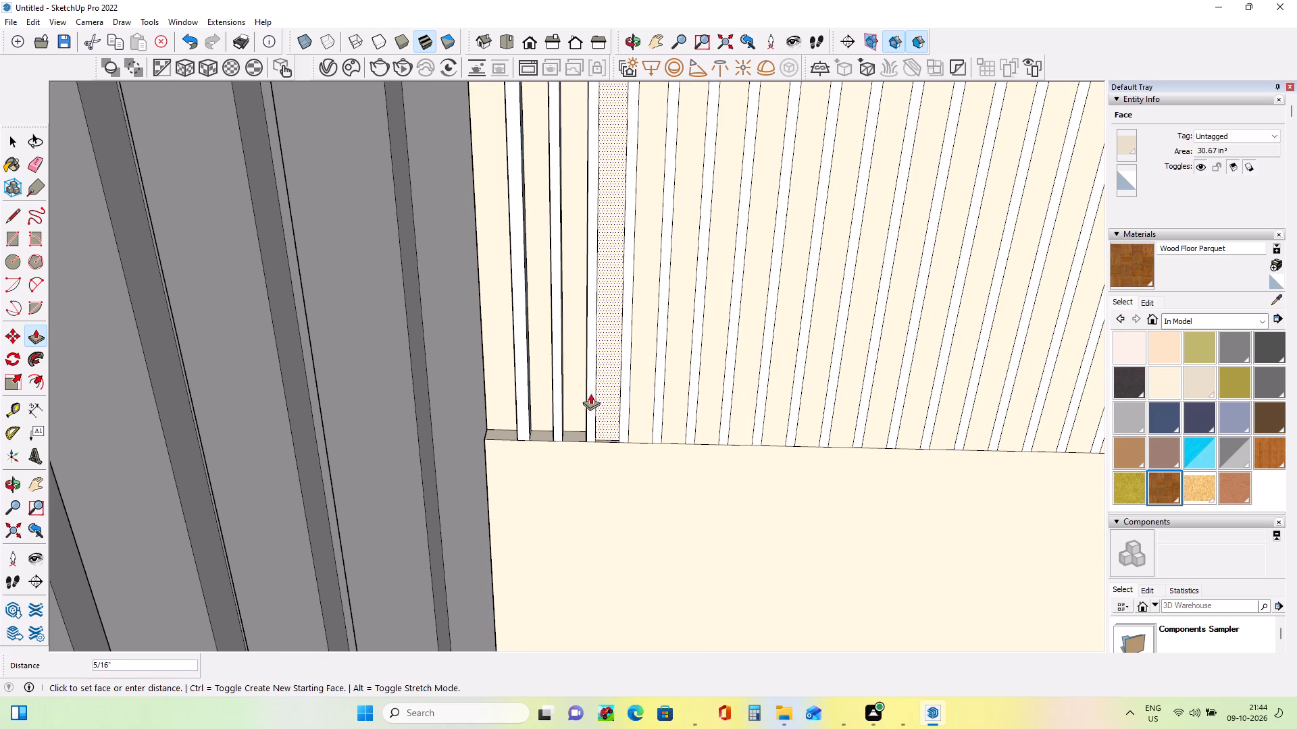
{"action": "left_click", "coordinate": [576, 381]}
{"action": "left_click", "coordinate": [638, 388]}
{"action": "left_click", "coordinate": [612, 379]}
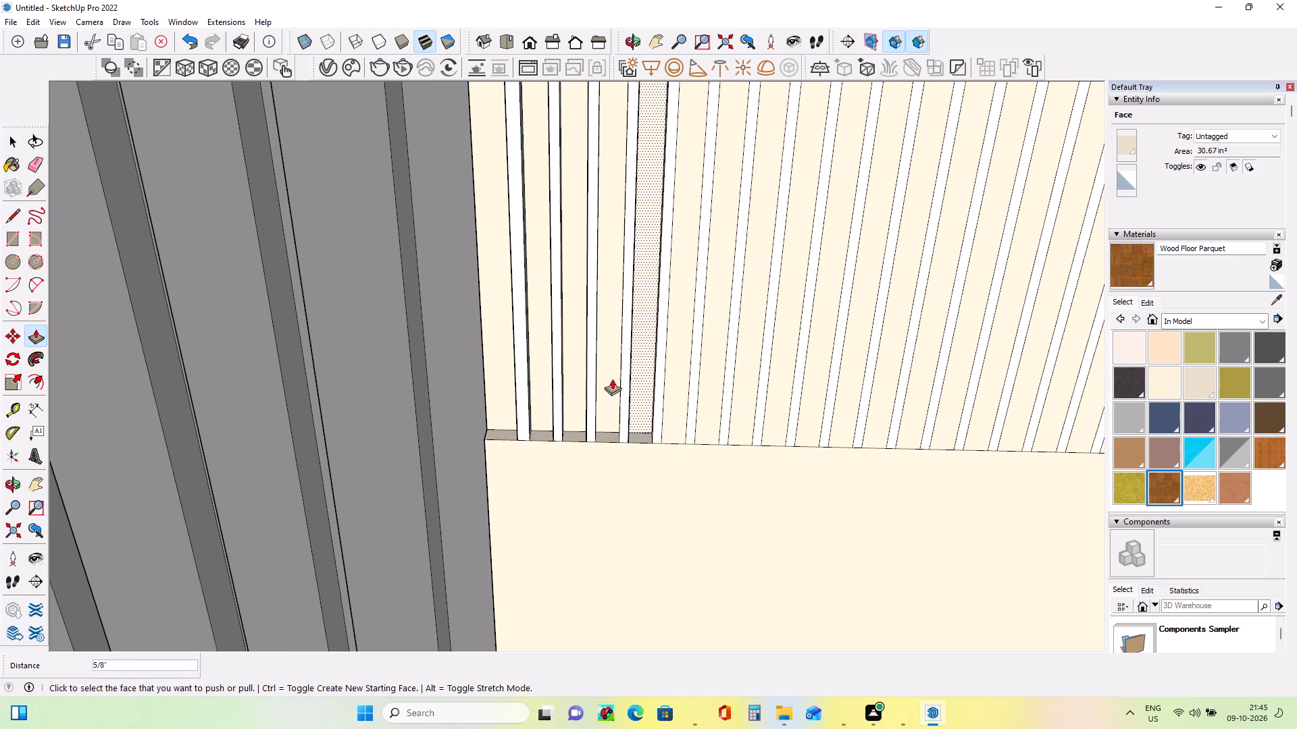
Push the next five cream strips, the sixth to the tenth from the fluted wall, back by 5/8".
{"action": "left_click", "coordinate": [667, 399]}
{"action": "left_click", "coordinate": [644, 388]}
{"action": "left_click", "coordinate": [705, 404]}
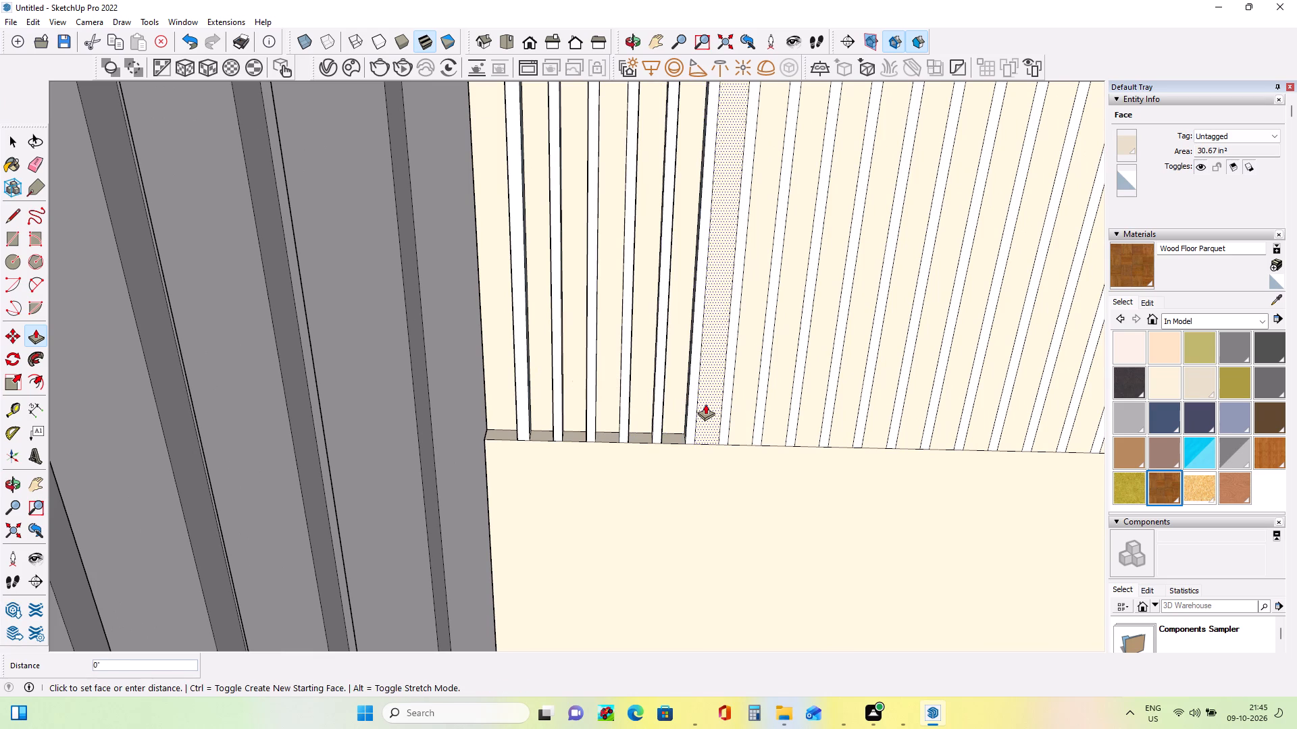
{"action": "left_click", "coordinate": [681, 394]}
{"action": "left_click", "coordinate": [746, 395]}
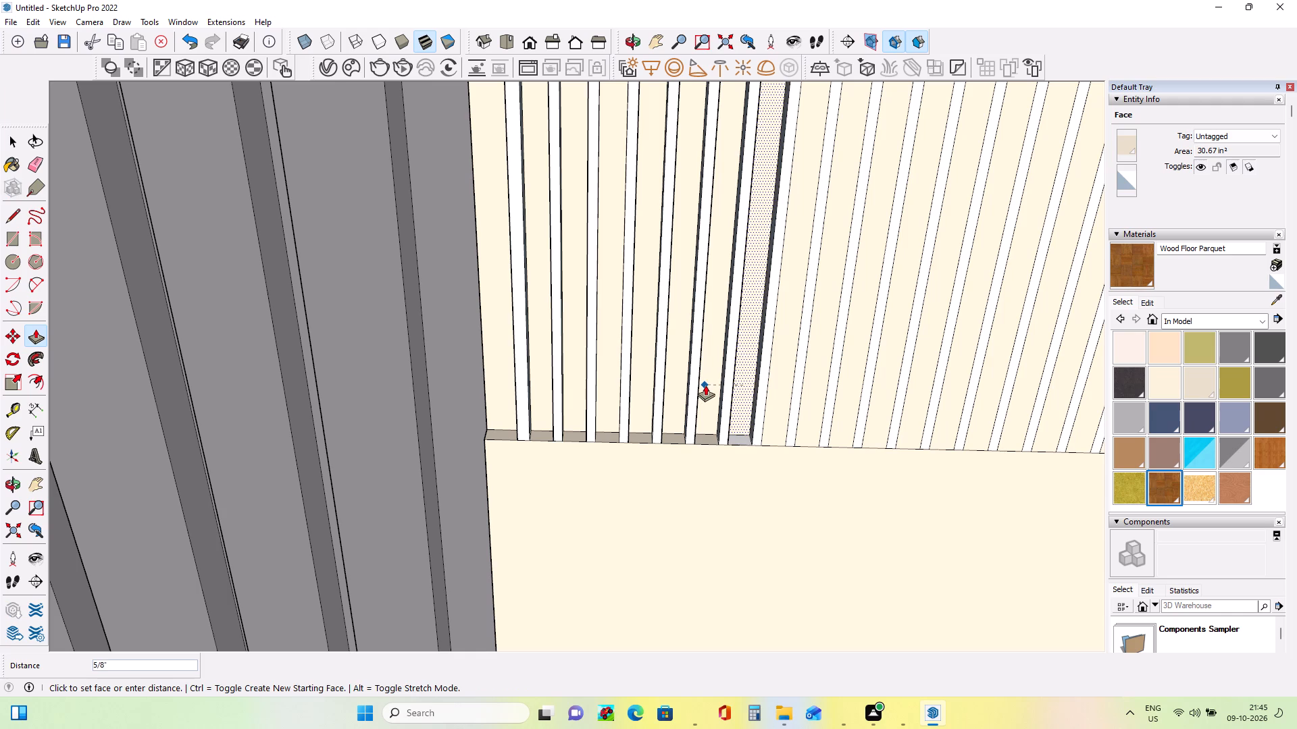
{"action": "left_click", "coordinate": [705, 385]}
{"action": "left_click", "coordinate": [782, 394]}
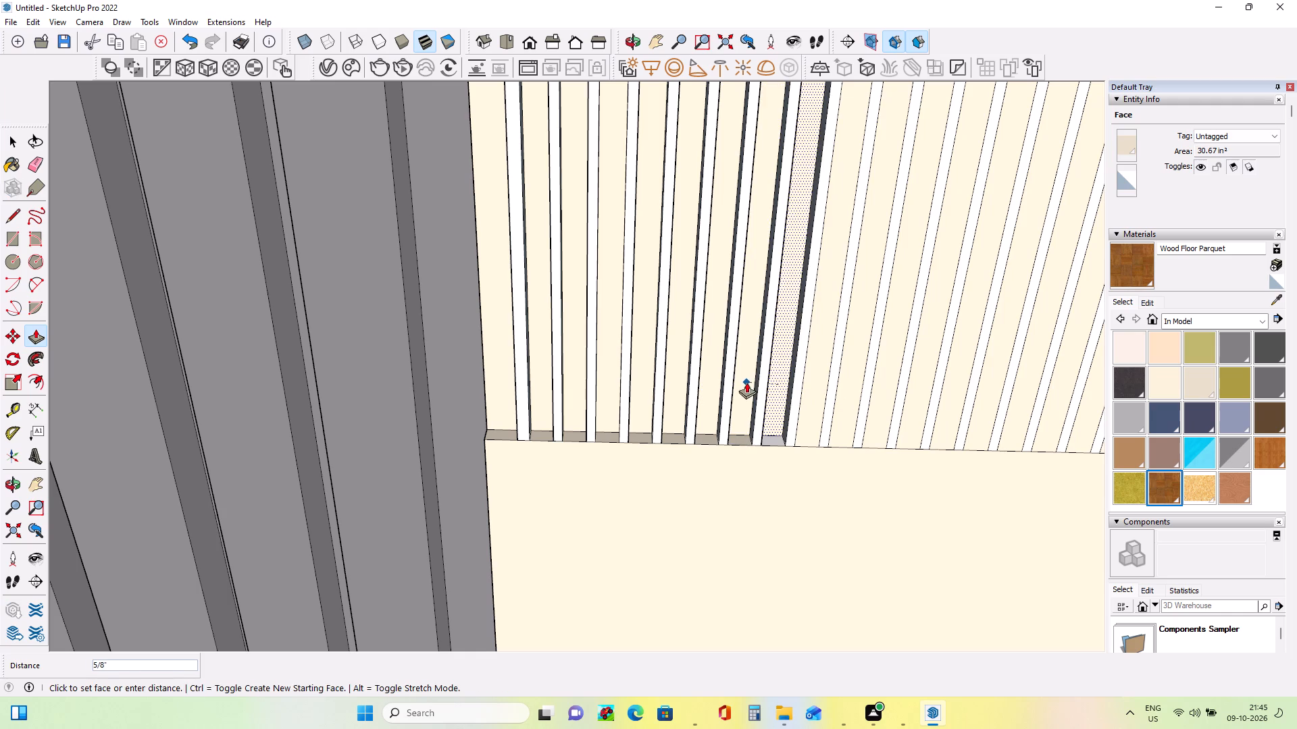
{"action": "left_click", "coordinate": [746, 382]}
{"action": "left_click", "coordinate": [810, 385]}
{"action": "left_click", "coordinate": [780, 379]}
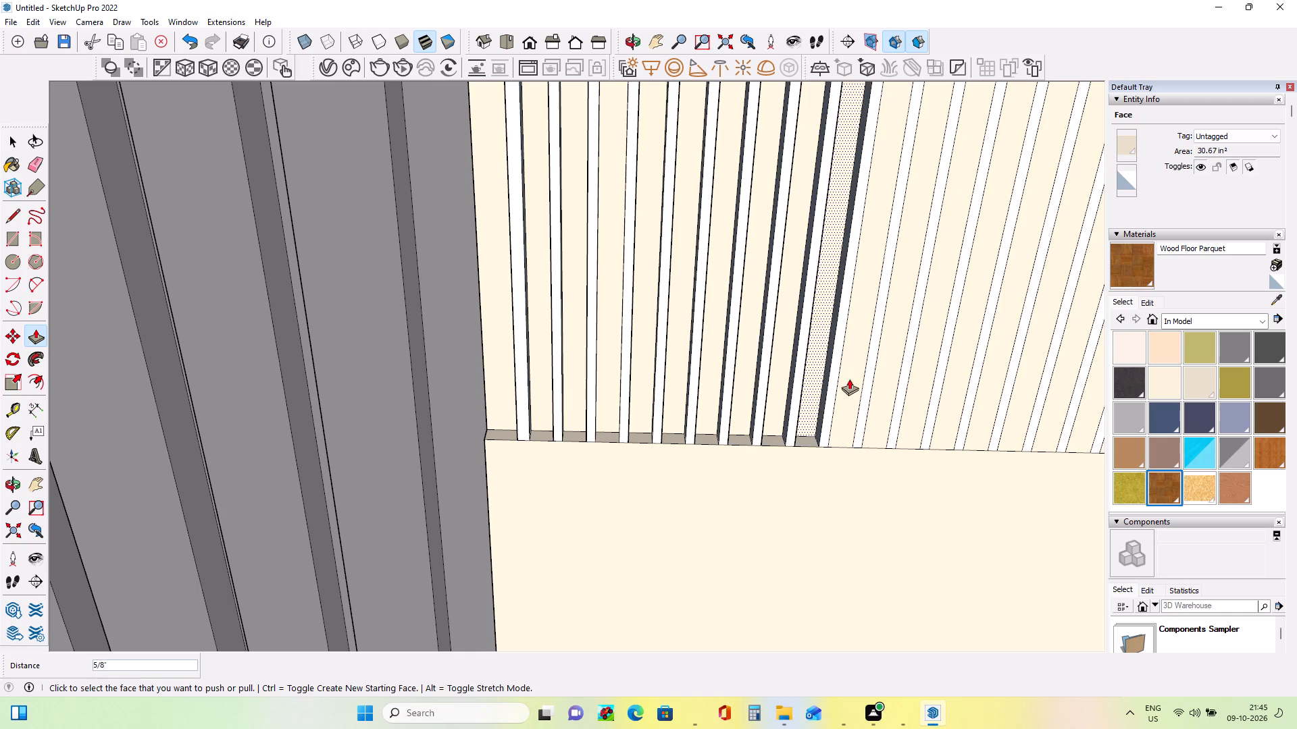
Recess the eleventh to fourteenth cream strips of the upper railing by 5/8" with Push/Pull.
{"action": "left_click", "coordinate": [849, 379]}
{"action": "left_click", "coordinate": [817, 371]}
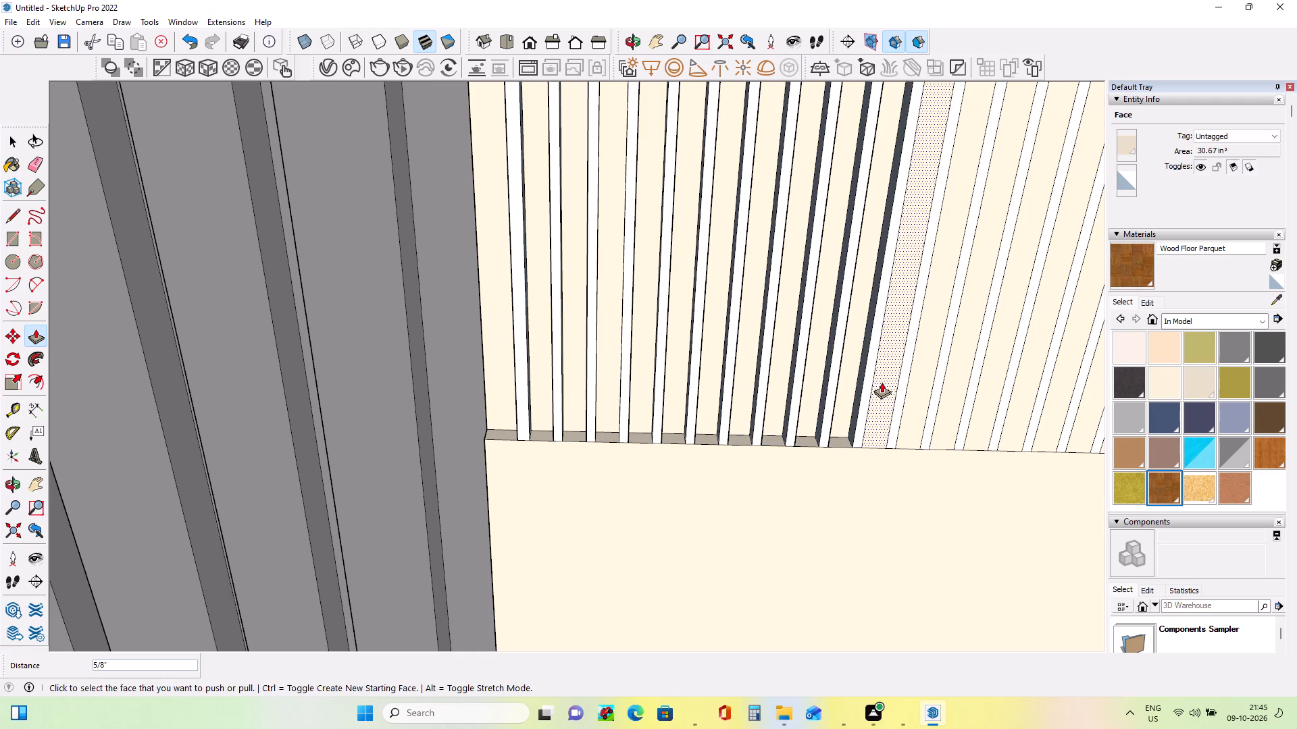
{"action": "left_click", "coordinate": [882, 382]}
{"action": "left_click", "coordinate": [852, 379]}
{"action": "left_click", "coordinate": [929, 378]}
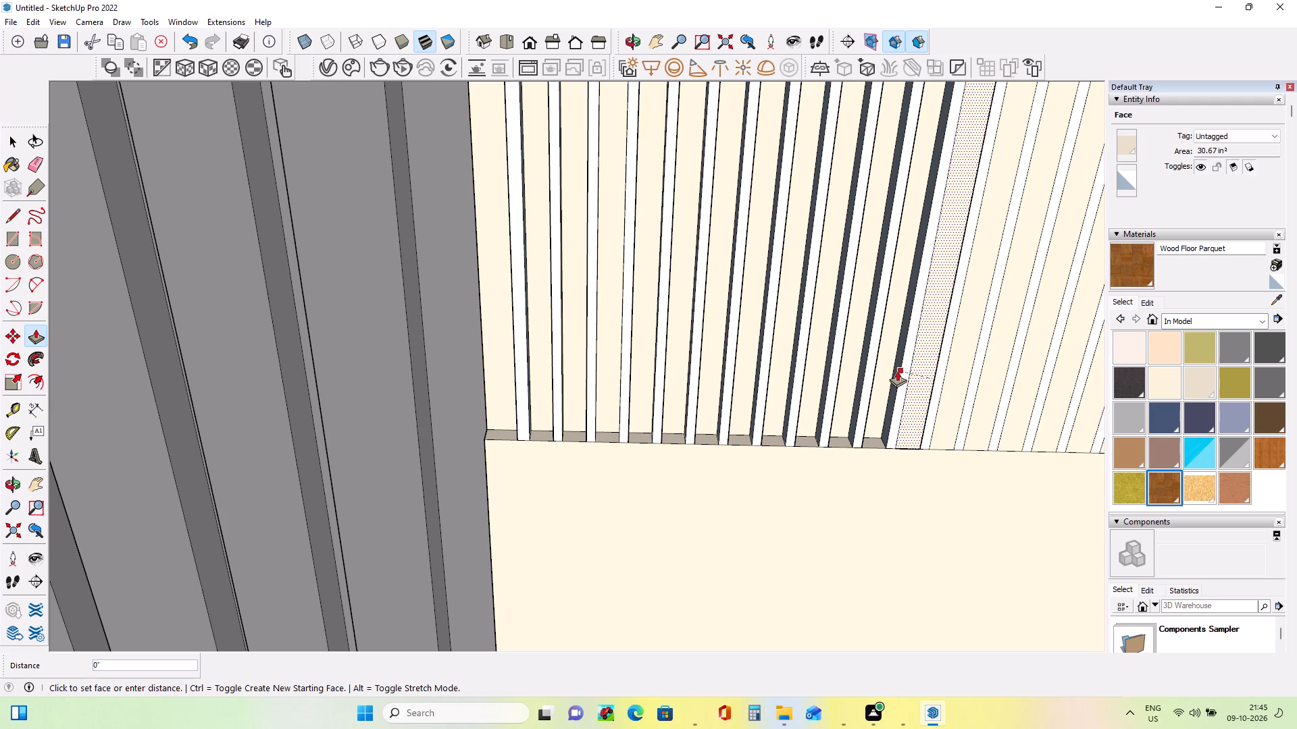
{"action": "left_click", "coordinate": [888, 367]}
{"action": "left_click", "coordinate": [952, 383]}
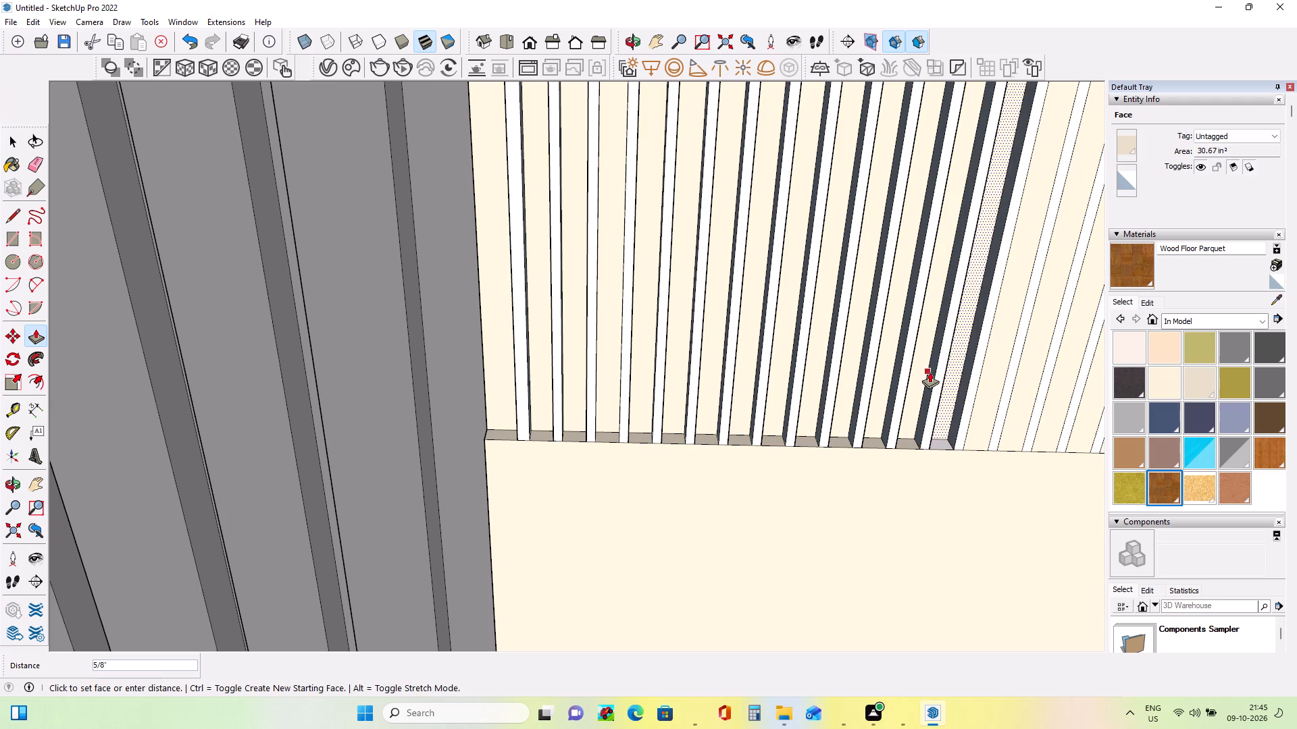
{"action": "left_click", "coordinate": [930, 372]}
Push the fifteenth and sixteenth cream strips from the fluted wall back 5/8" to match the recessed ones.
{"action": "scroll", "coordinate": [785, 399], "scroll_direction": "down", "scroll_amount": 15}
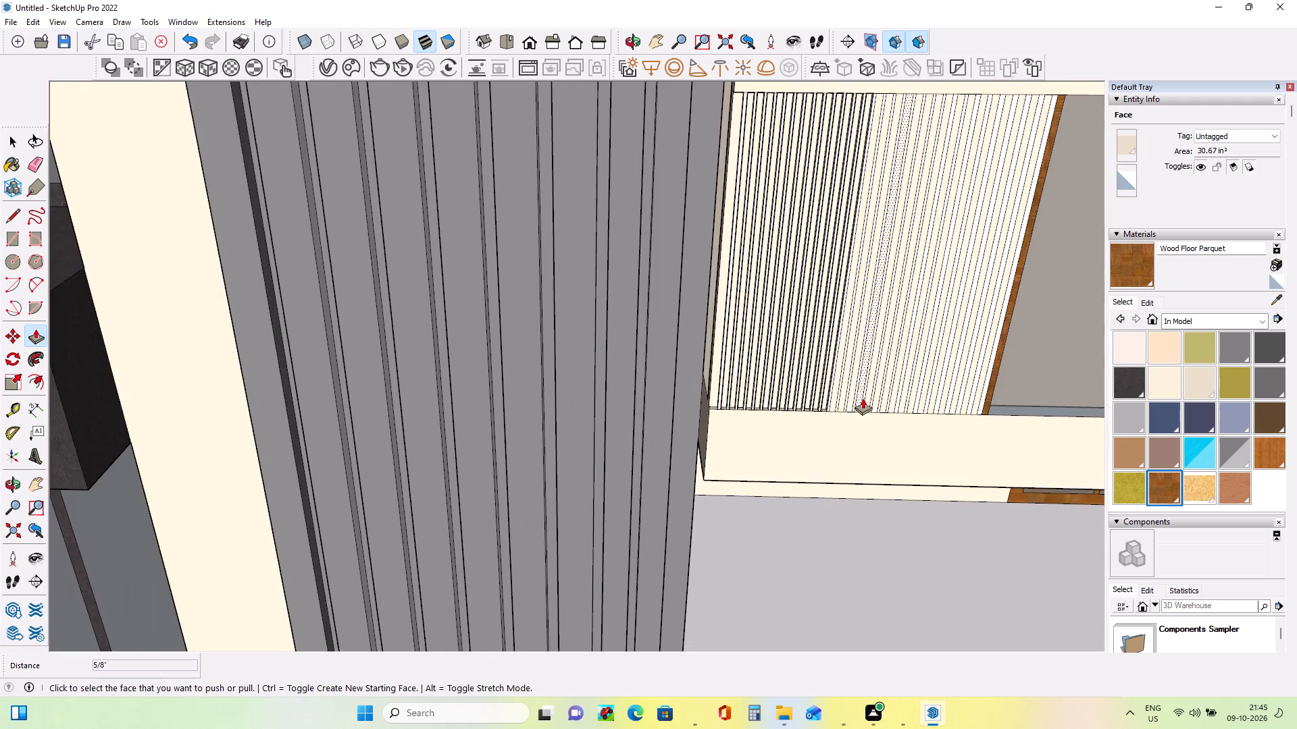
{"action": "scroll", "coordinate": [863, 397], "scroll_direction": "up", "scroll_amount": 8}
{"action": "left_click", "coordinate": [803, 397]}
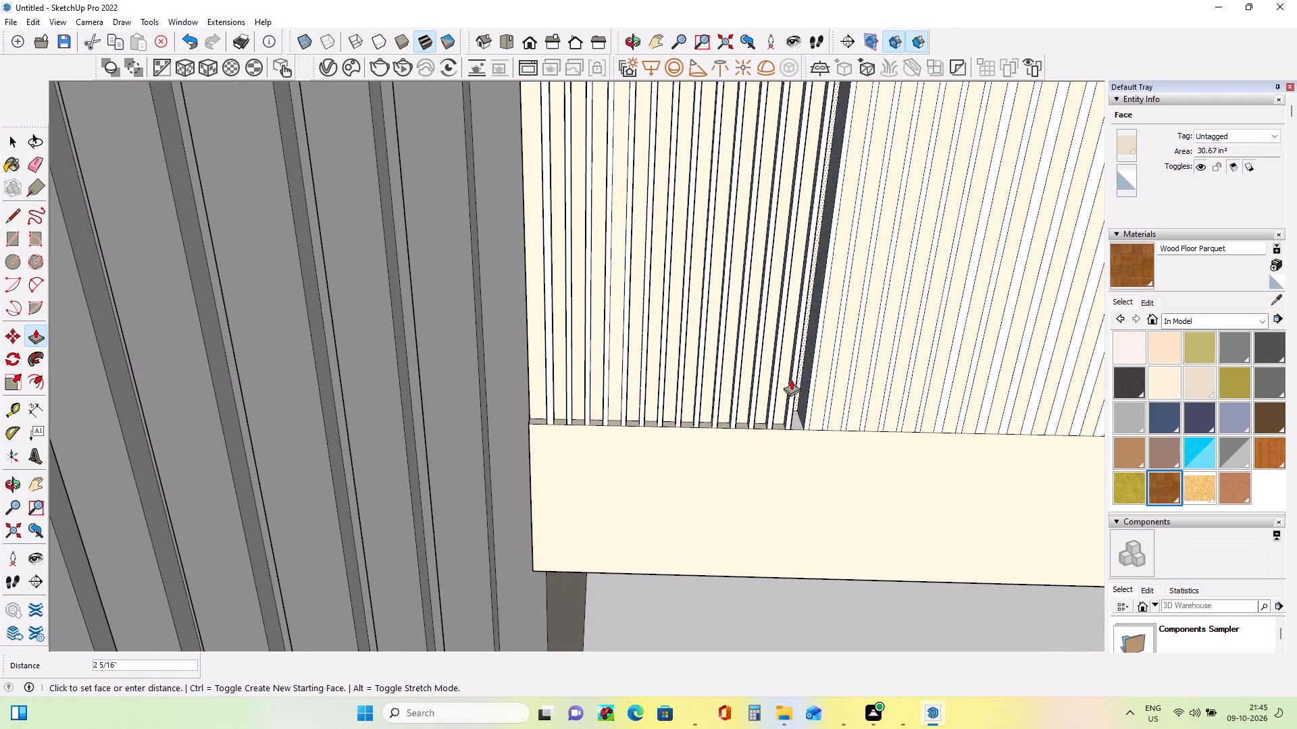
{"action": "left_click", "coordinate": [784, 383]}
{"action": "left_click", "coordinate": [817, 391]}
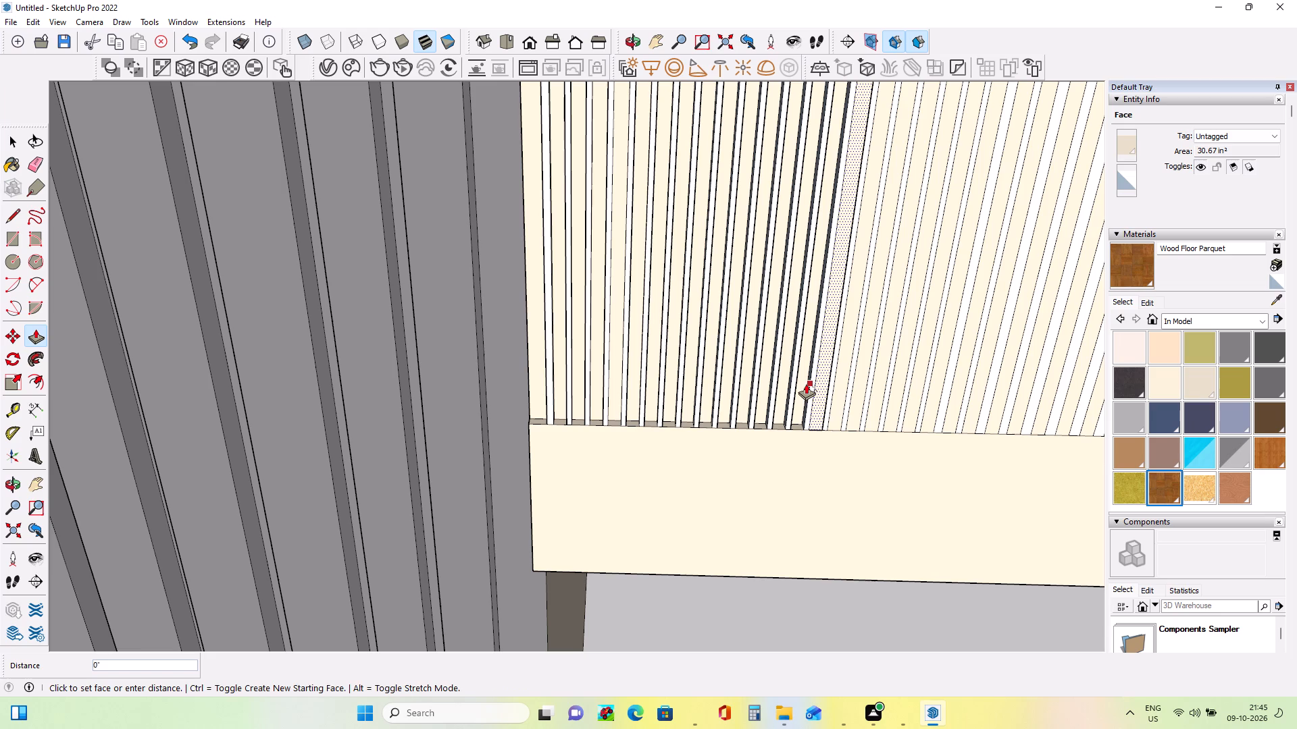
{"action": "left_click", "coordinate": [806, 383]}
{"action": "left_click", "coordinate": [814, 409]}
{"action": "middle_click_drag", "start_coordinate": [807, 401], "coordinate": [785, 401]}
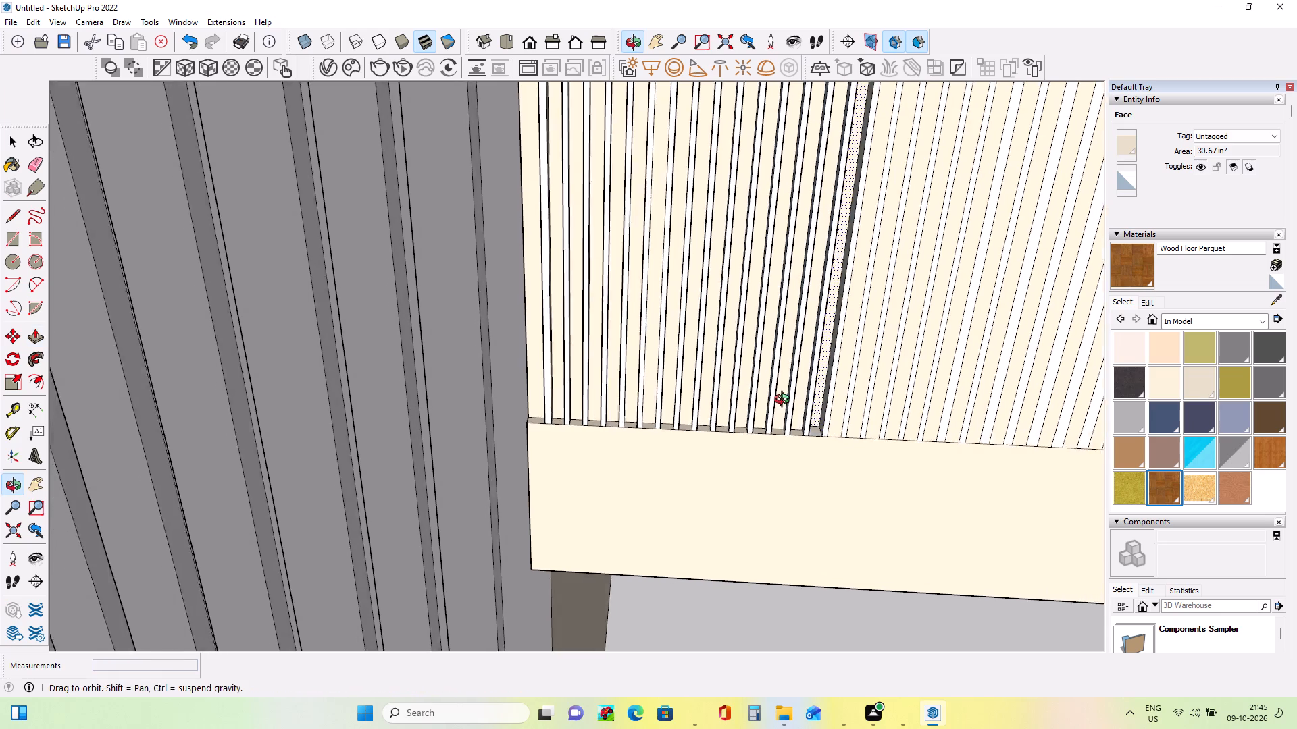
{"action": "middle_click_drag", "start_coordinate": [785, 401], "coordinate": [742, 403]}
{"action": "scroll", "coordinate": [742, 403], "scroll_direction": "up", "scroll_amount": 1}
{"action": "left_click", "coordinate": [803, 403]}
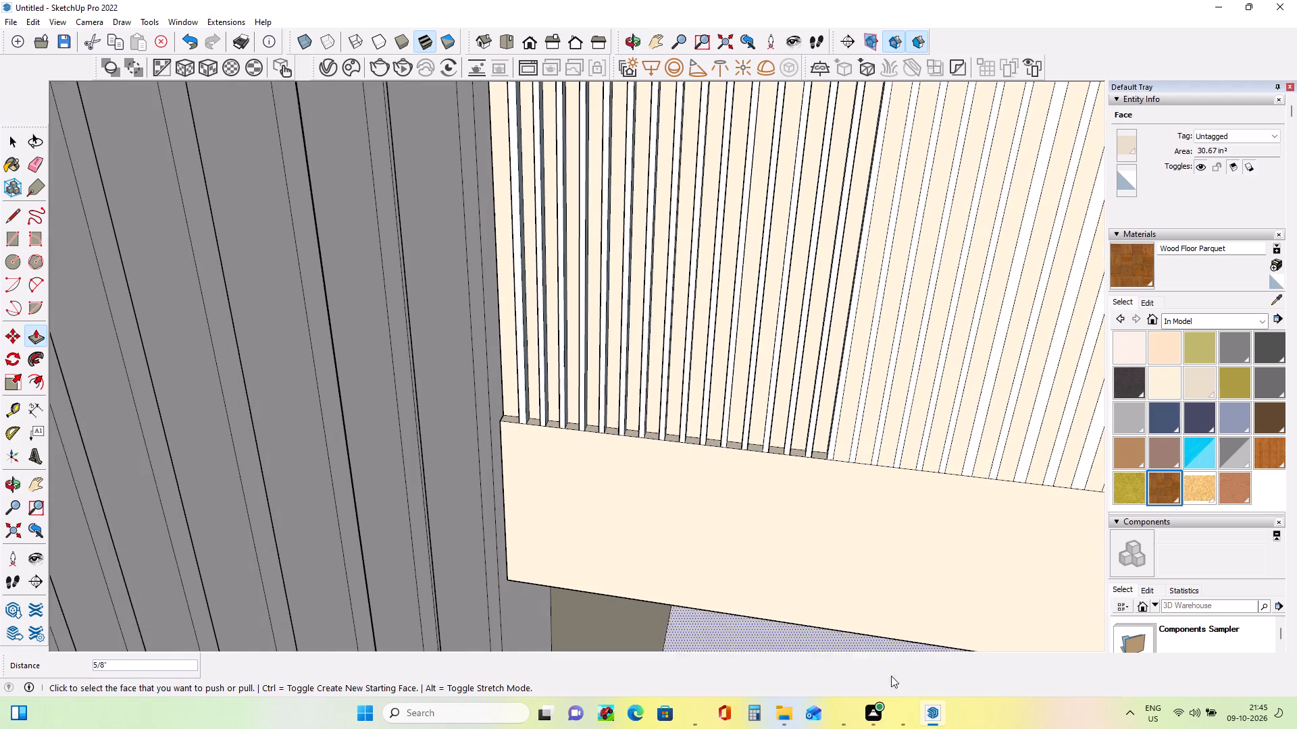